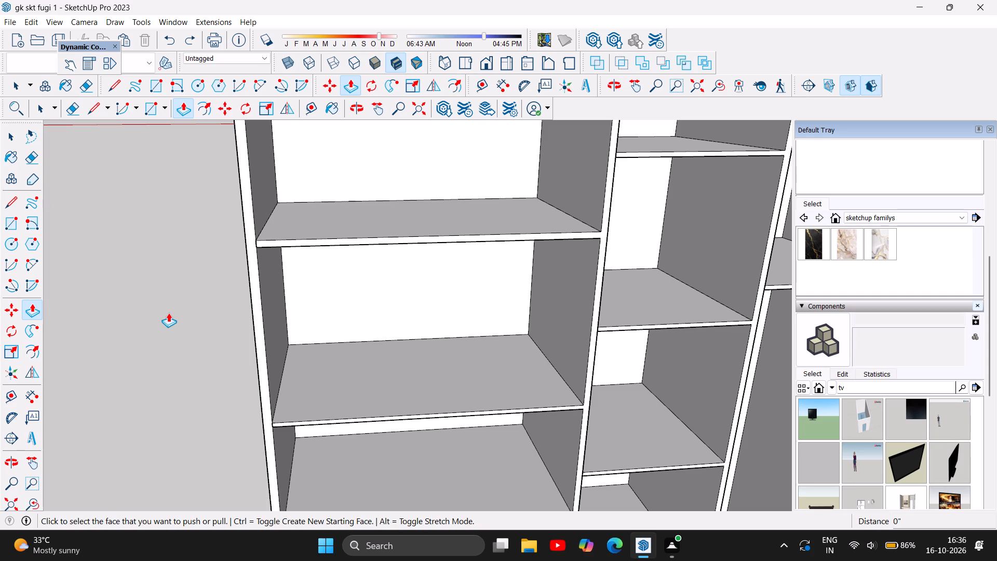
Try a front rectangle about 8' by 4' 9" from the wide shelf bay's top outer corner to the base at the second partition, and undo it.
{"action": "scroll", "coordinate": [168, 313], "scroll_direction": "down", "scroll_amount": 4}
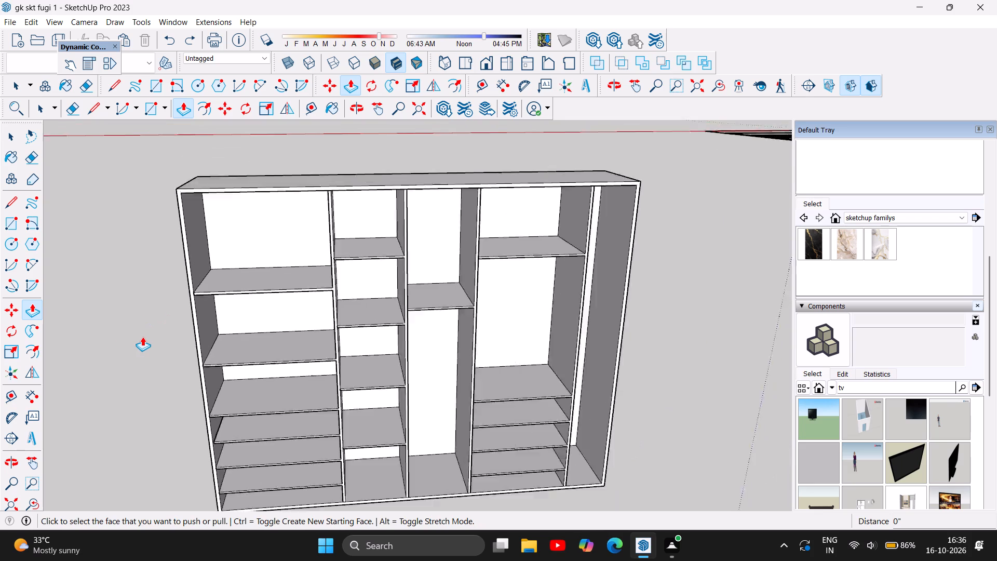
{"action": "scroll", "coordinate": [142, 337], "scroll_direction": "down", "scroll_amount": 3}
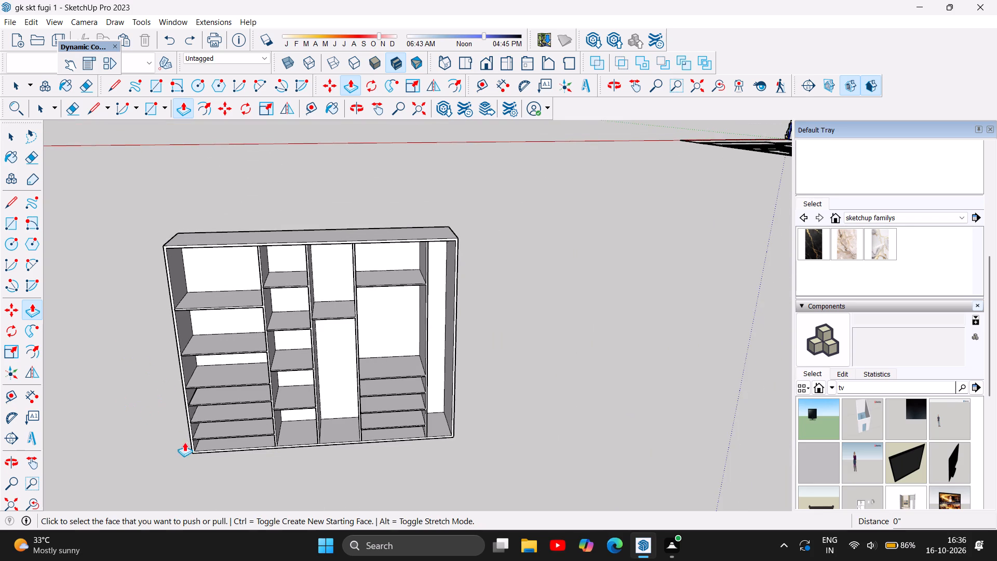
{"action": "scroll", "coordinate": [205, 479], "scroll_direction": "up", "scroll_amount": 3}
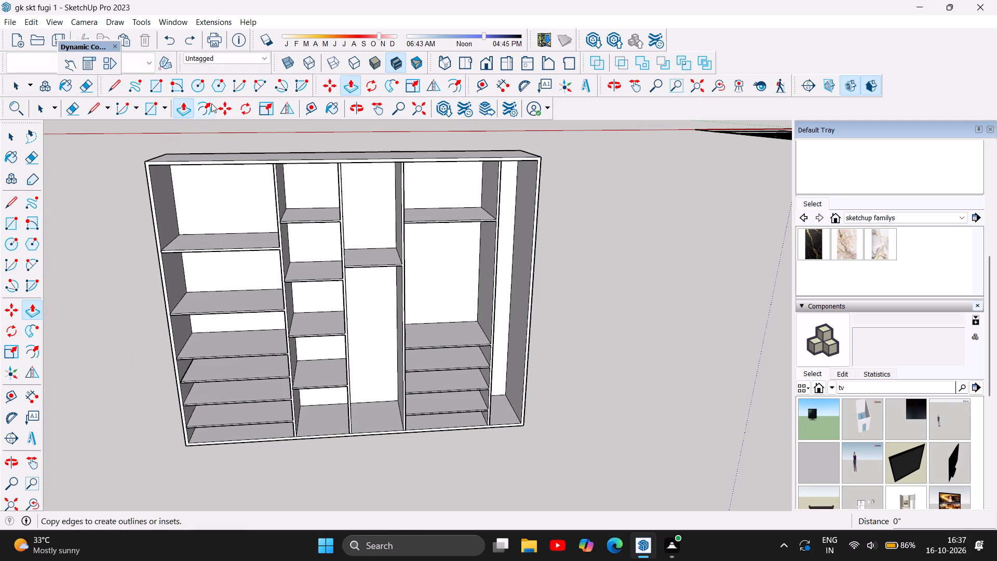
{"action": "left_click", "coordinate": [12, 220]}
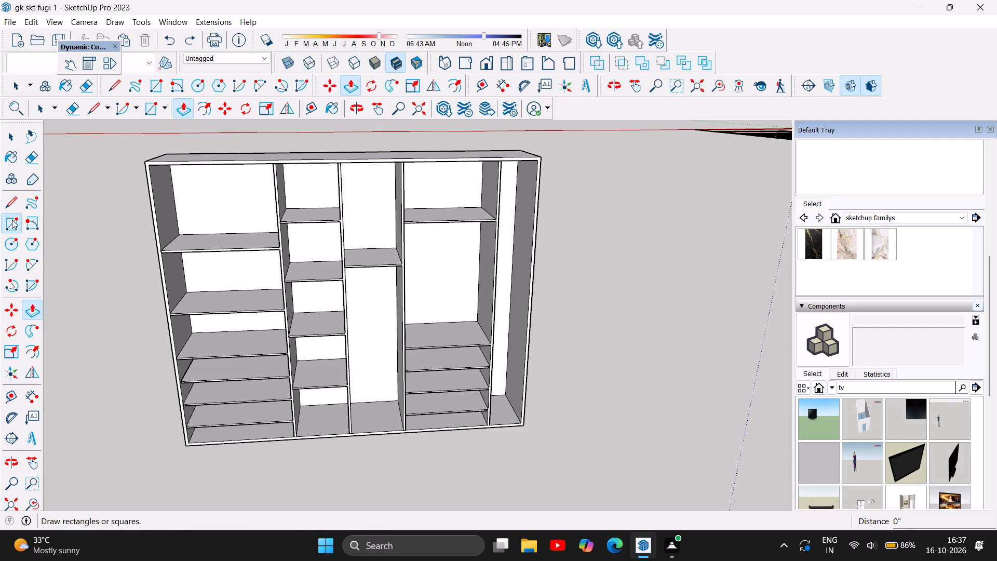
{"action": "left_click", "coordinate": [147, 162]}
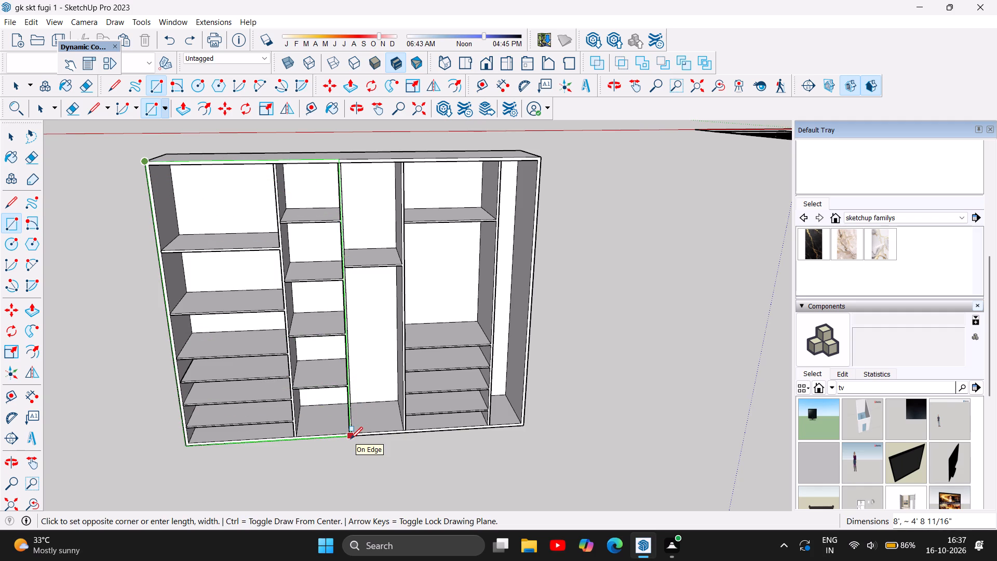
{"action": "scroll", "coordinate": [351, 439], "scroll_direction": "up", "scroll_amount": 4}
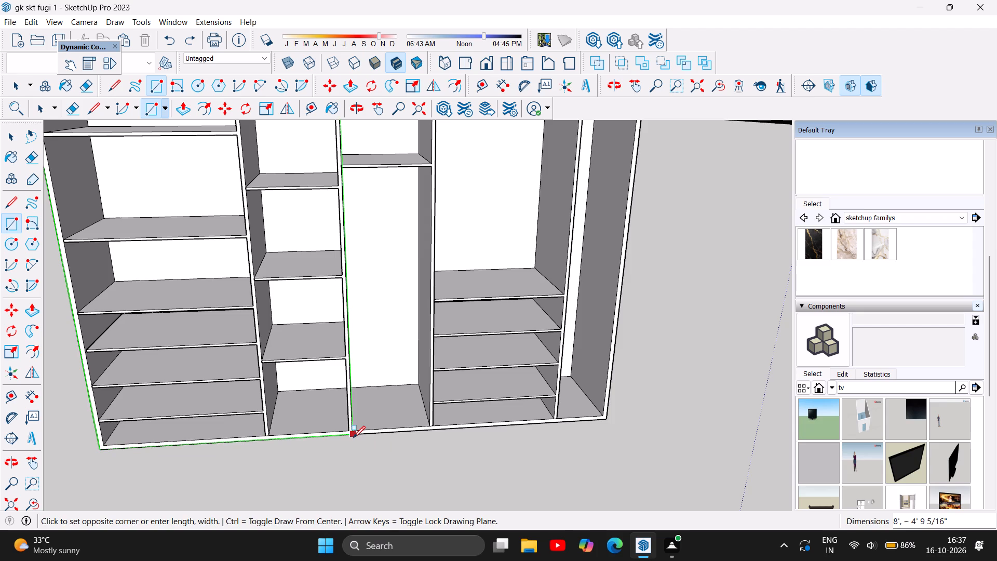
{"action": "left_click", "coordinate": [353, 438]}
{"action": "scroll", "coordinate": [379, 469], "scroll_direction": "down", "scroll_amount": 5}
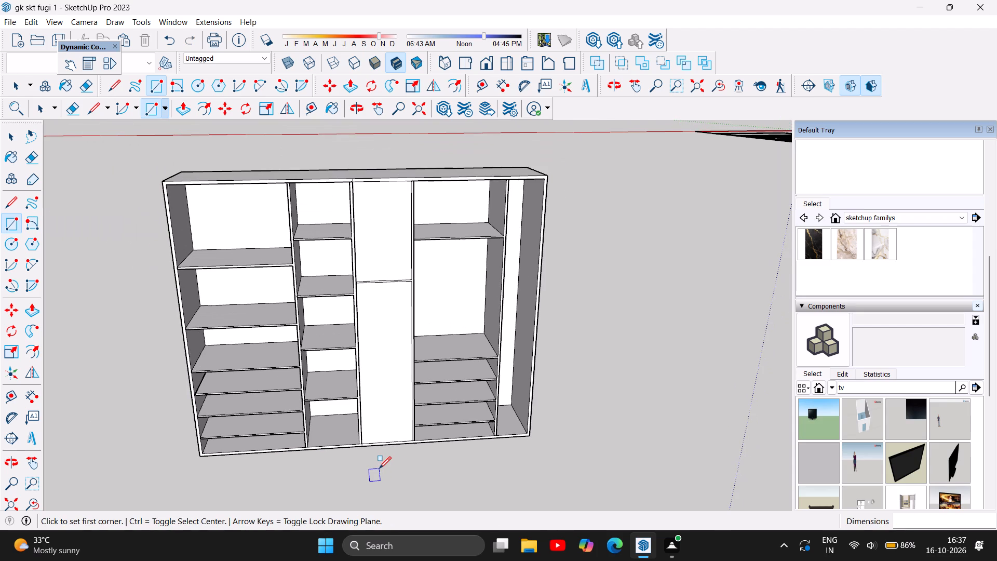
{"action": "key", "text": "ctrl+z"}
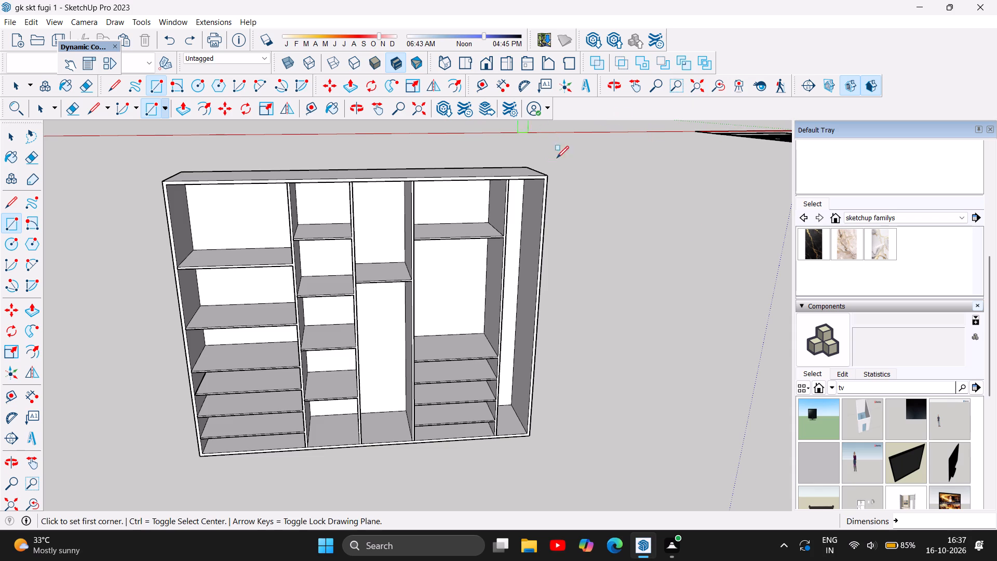
Save the wardrobe model.
{"action": "scroll", "coordinate": [665, 291], "scroll_direction": "down", "scroll_amount": 3}
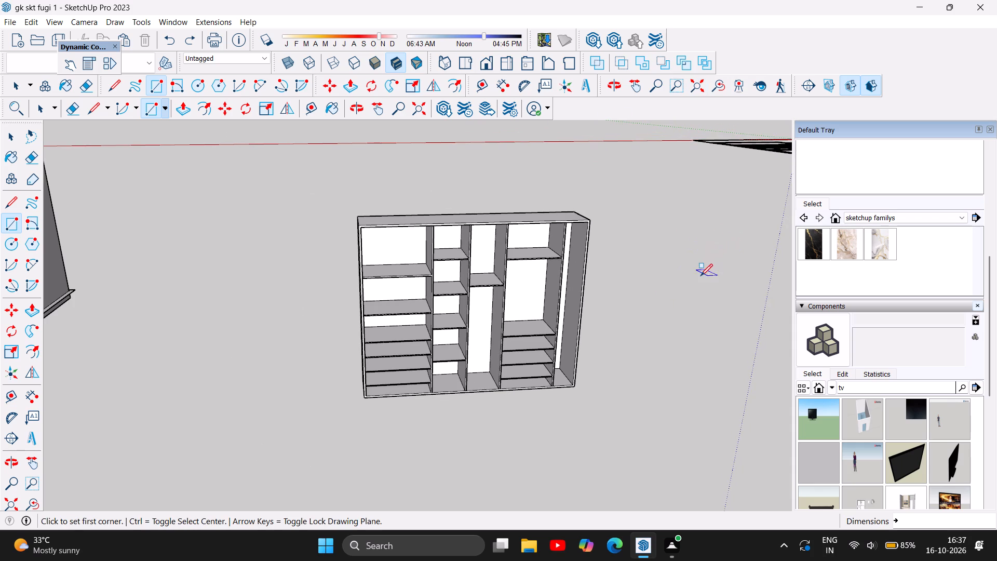
{"action": "key", "text": "ctrl+s"}
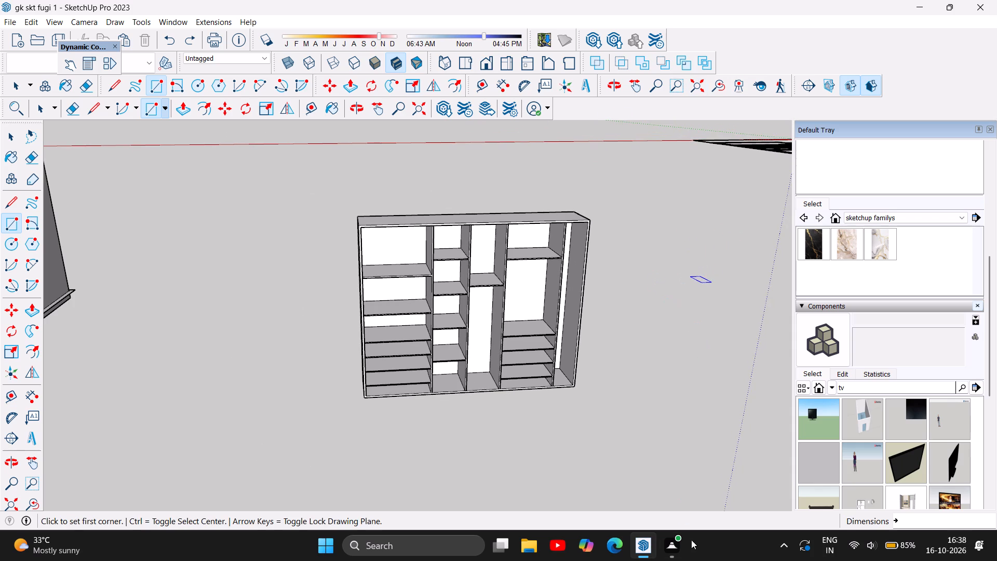
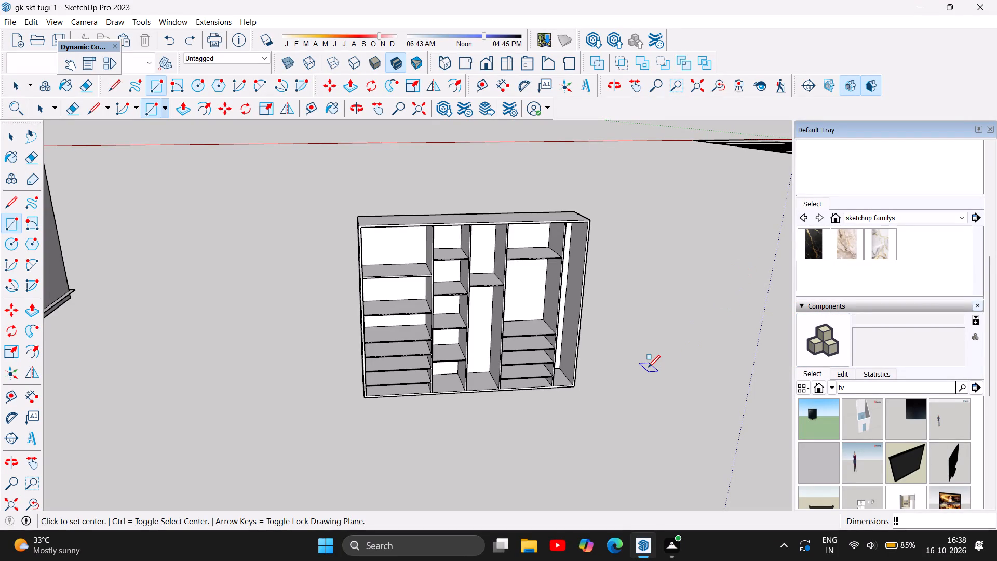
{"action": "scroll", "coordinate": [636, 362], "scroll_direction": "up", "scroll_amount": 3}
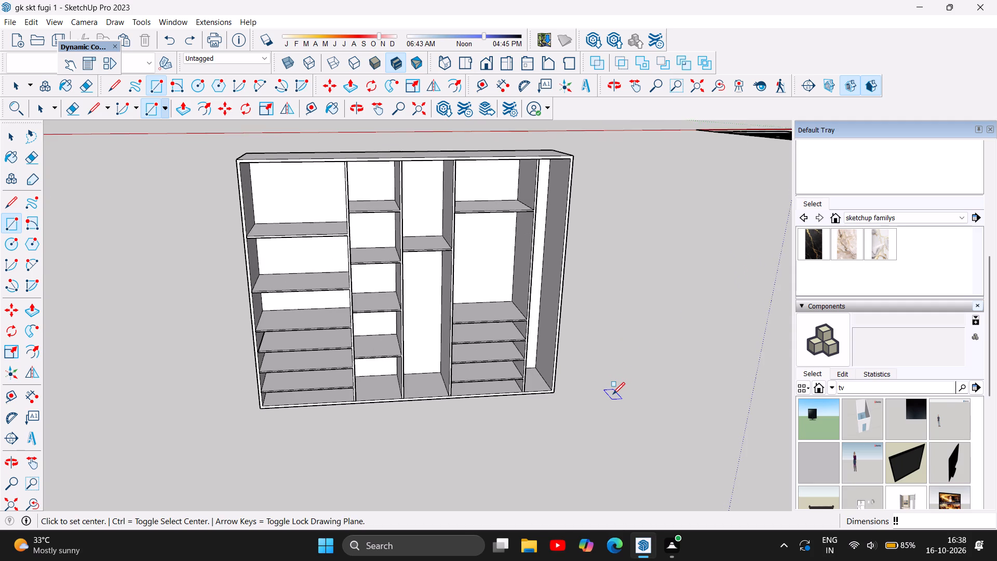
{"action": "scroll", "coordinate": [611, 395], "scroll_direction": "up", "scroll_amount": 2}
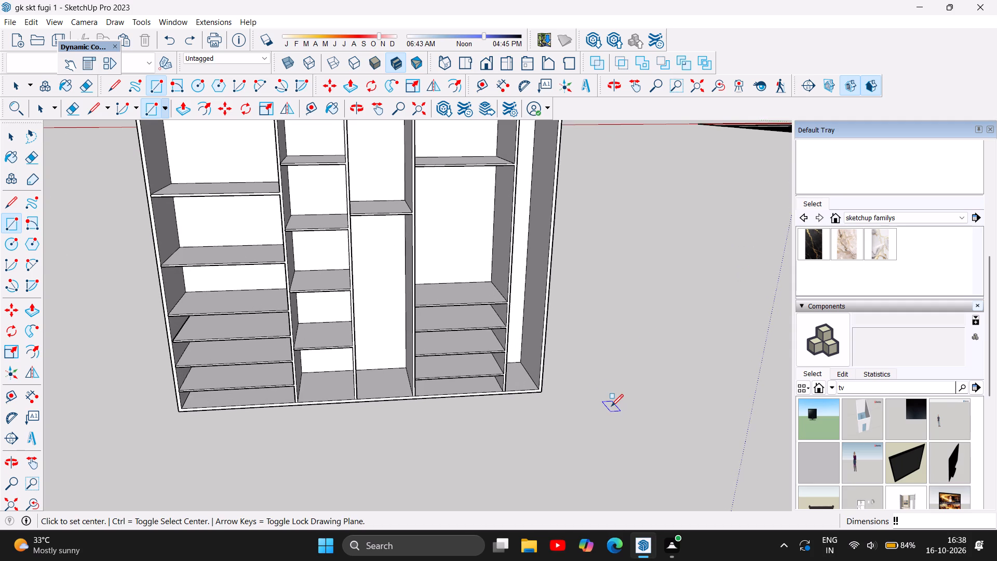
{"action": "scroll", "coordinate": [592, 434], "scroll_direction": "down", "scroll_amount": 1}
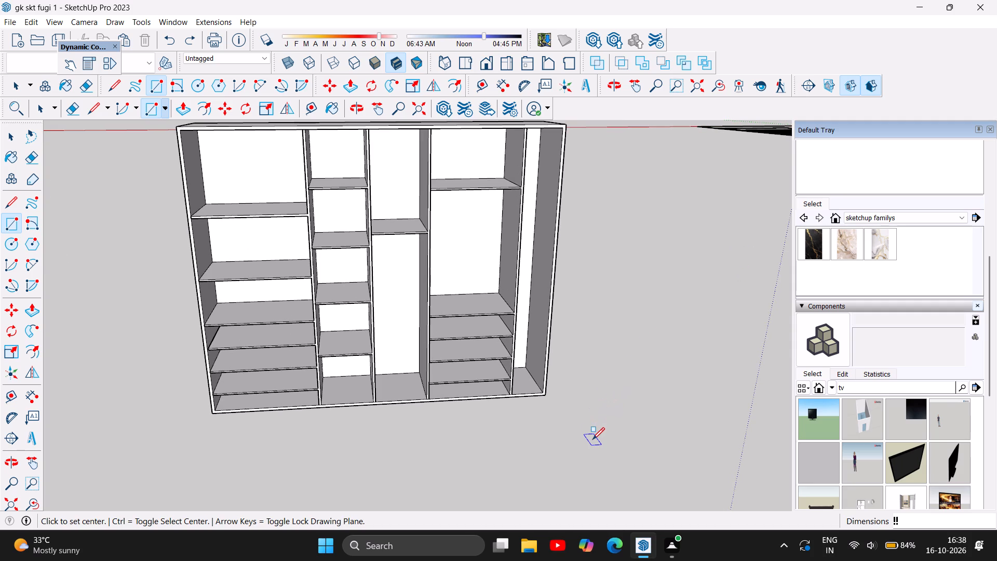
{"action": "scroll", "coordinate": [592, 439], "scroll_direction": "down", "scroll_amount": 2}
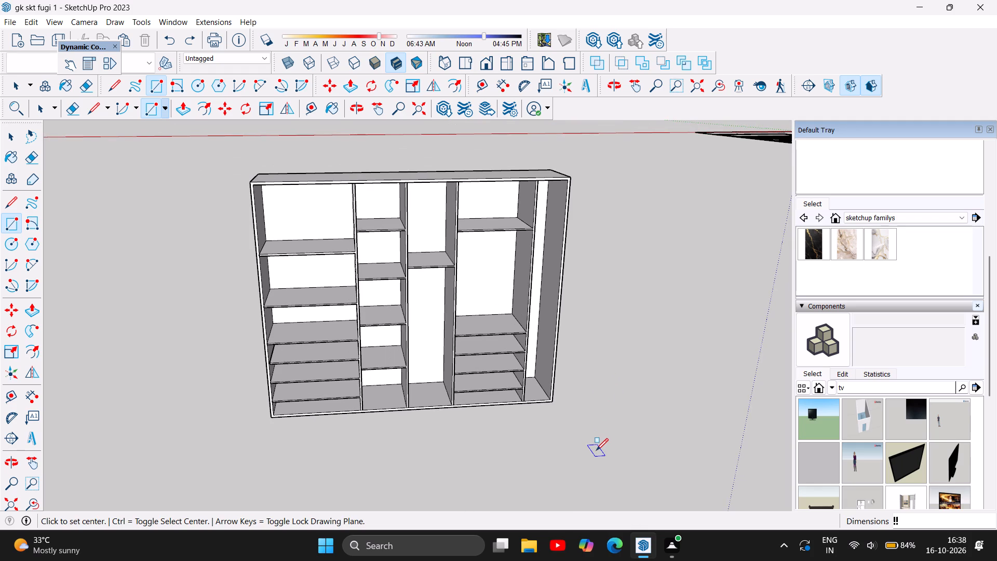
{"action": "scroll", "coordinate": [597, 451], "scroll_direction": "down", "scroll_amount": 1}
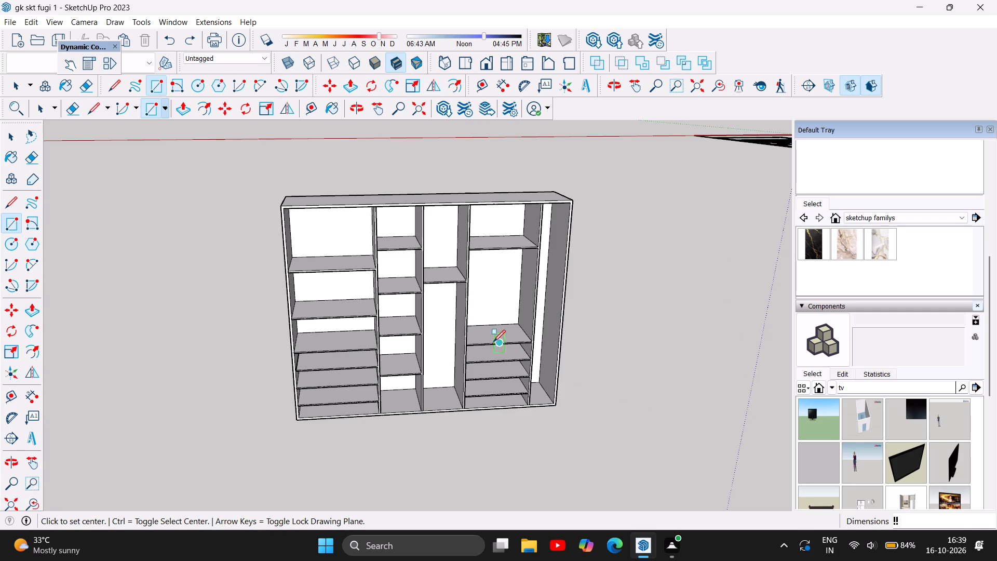
Draw a rectangle about 3' by 2' 2" covering the top compartment opening of the wide shelf bay.
{"action": "scroll", "coordinate": [304, 253], "scroll_direction": "up", "scroll_amount": 3}
{"action": "scroll", "coordinate": [311, 173], "scroll_direction": "up", "scroll_amount": 3}
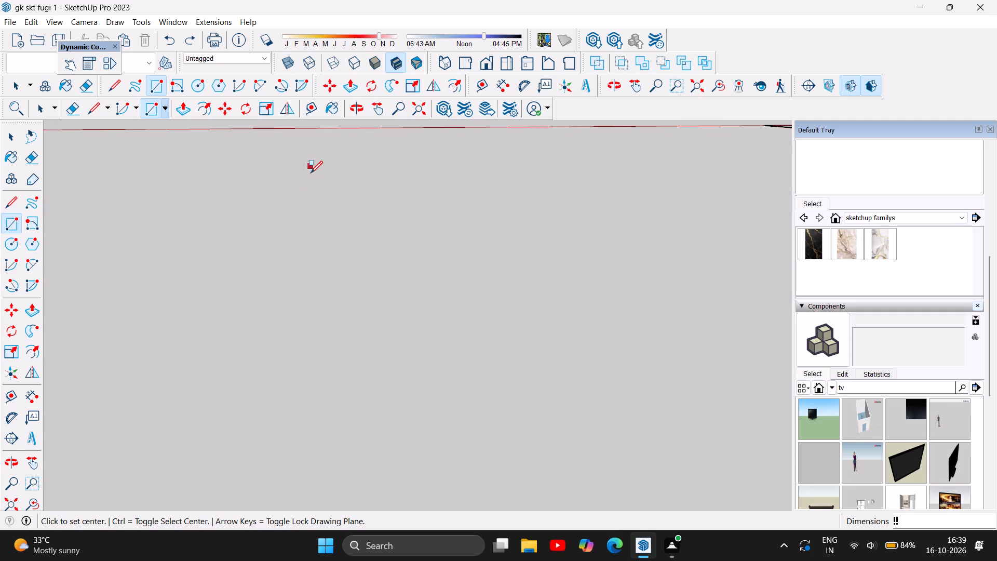
{"action": "scroll", "coordinate": [321, 175], "scroll_direction": "down", "scroll_amount": 2}
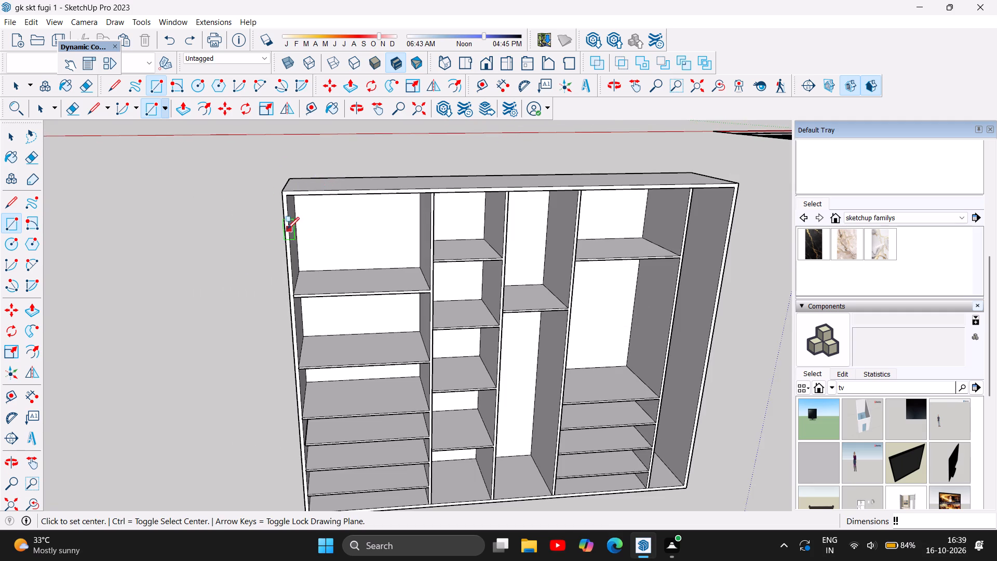
{"action": "scroll", "coordinate": [286, 253], "scroll_direction": "up", "scroll_amount": 3}
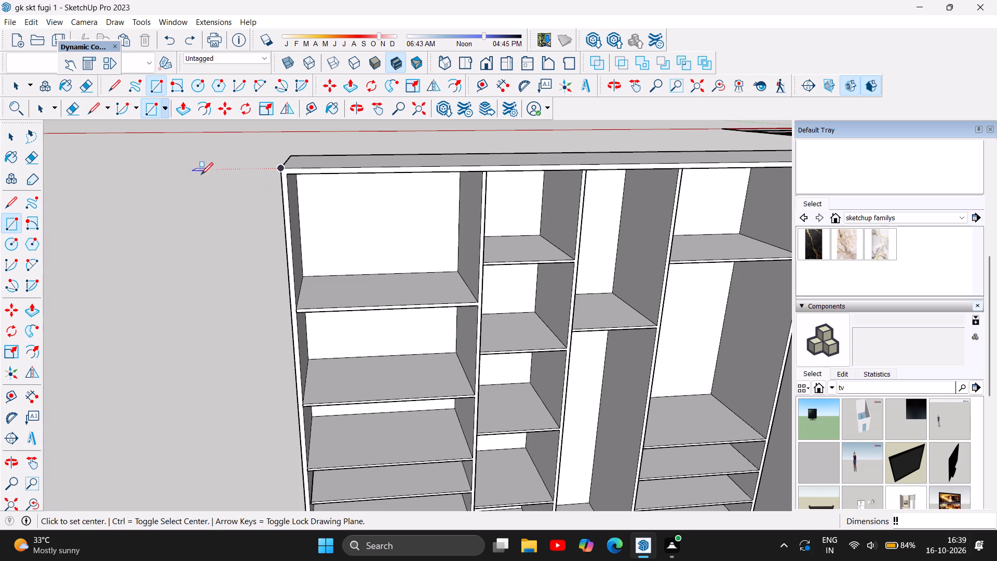
{"action": "scroll", "coordinate": [163, 173], "scroll_direction": "down", "scroll_amount": 2}
{"action": "scroll", "coordinate": [197, 212], "scroll_direction": "up", "scroll_amount": 2}
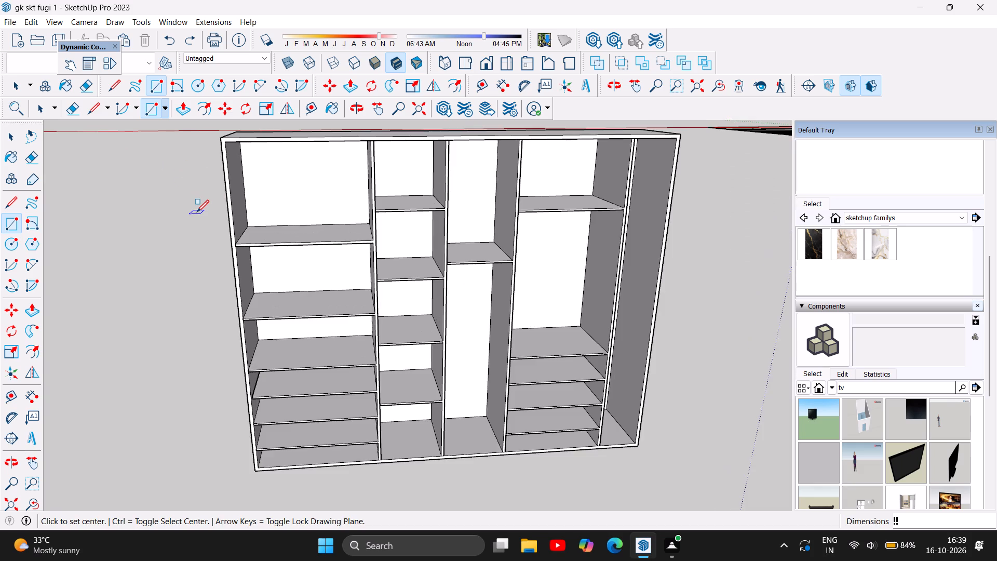
{"action": "scroll", "coordinate": [197, 212], "scroll_direction": "up", "scroll_amount": 1}
{"action": "scroll", "coordinate": [220, 244], "scroll_direction": "down", "scroll_amount": 2}
{"action": "scroll", "coordinate": [250, 179], "scroll_direction": "up", "scroll_amount": 5}
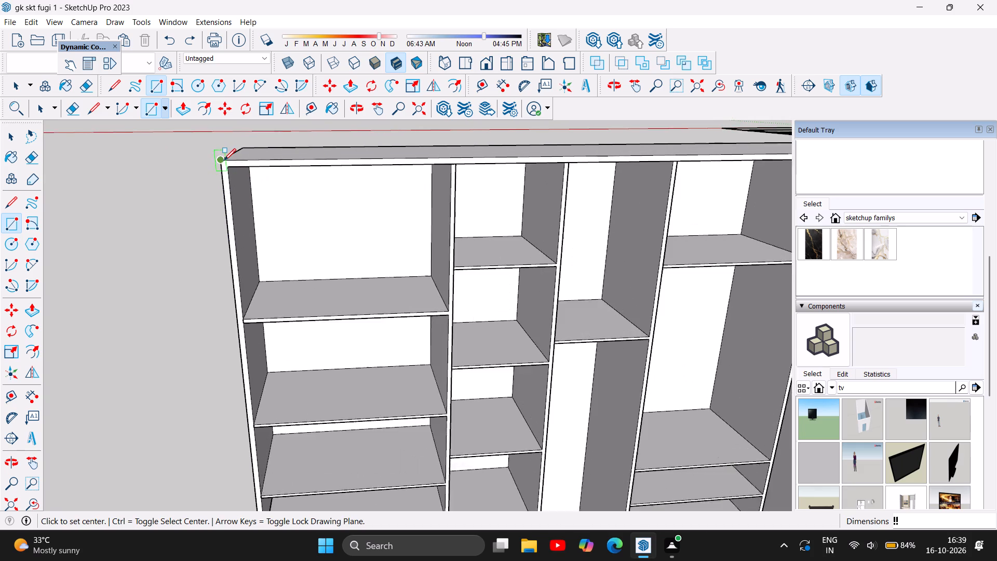
{"action": "scroll", "coordinate": [224, 161], "scroll_direction": "up", "scroll_amount": 5}
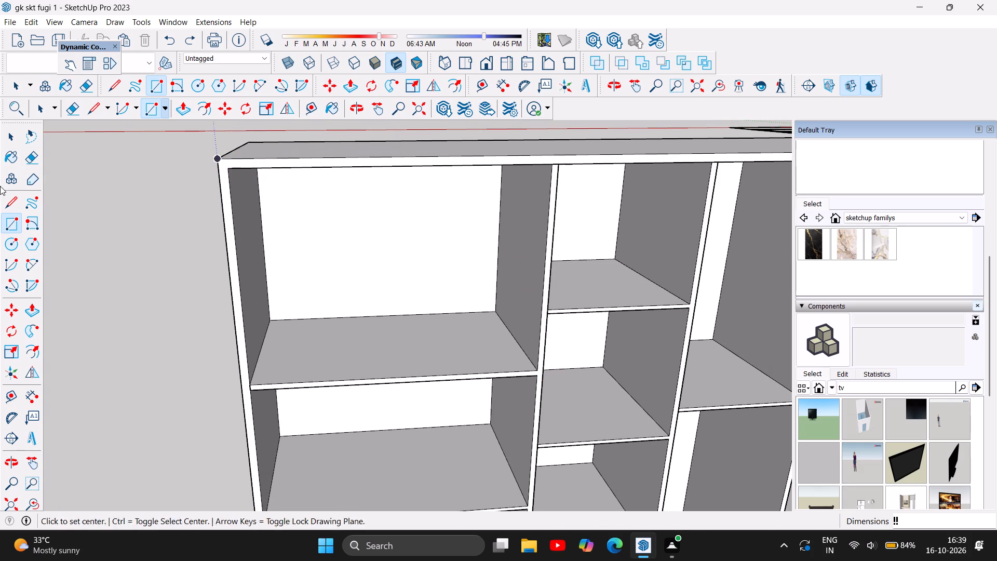
{"action": "left_click", "coordinate": [14, 228]}
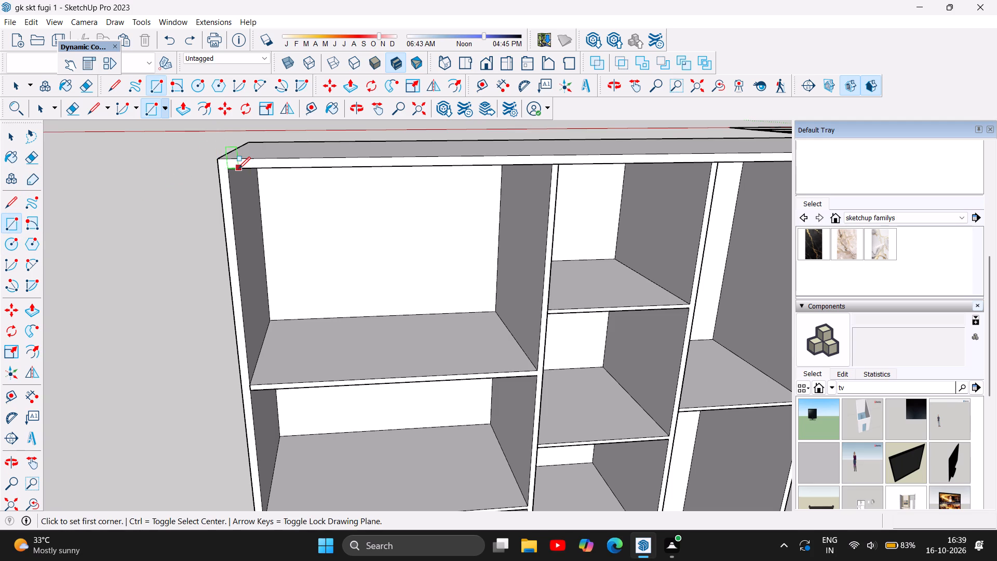
{"action": "left_click", "coordinate": [233, 169]}
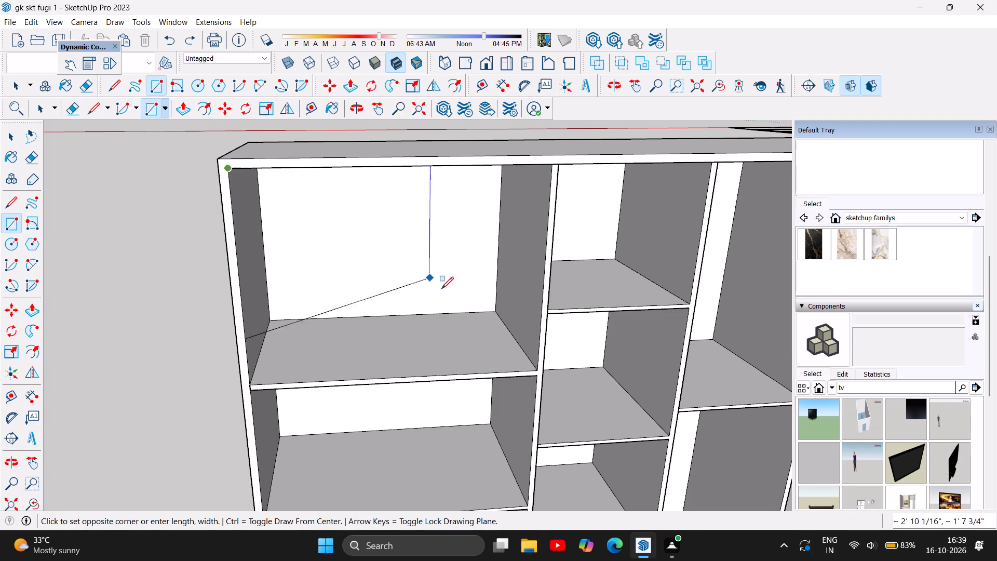
{"action": "left_click", "coordinate": [540, 368]}
Push/Pull the new rectangle over the wide bay's top compartment outward by 1".
{"action": "scroll", "coordinate": [289, 213], "scroll_direction": "down", "scroll_amount": 5}
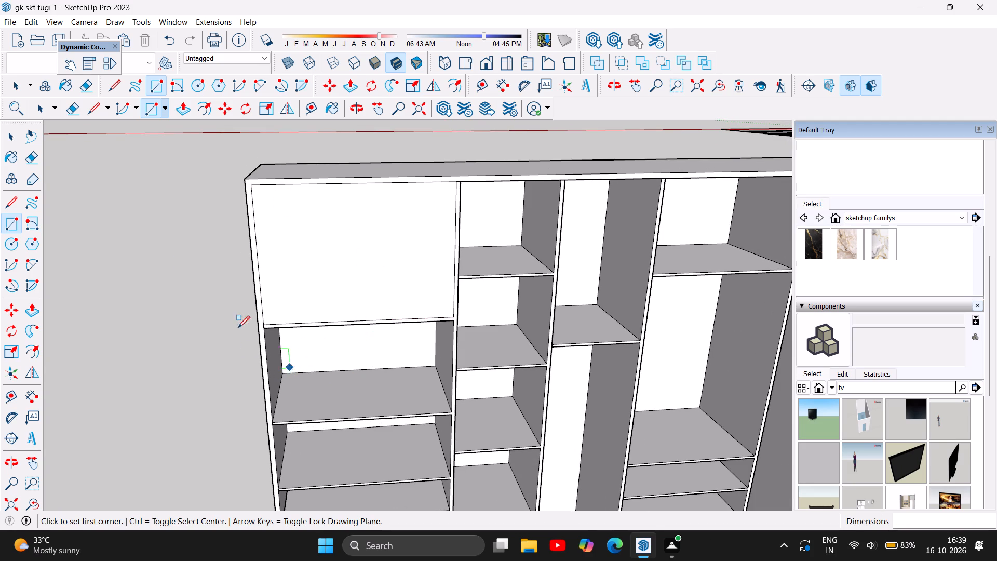
{"action": "left_click", "coordinate": [181, 111]}
{"action": "left_click", "coordinate": [324, 231]}
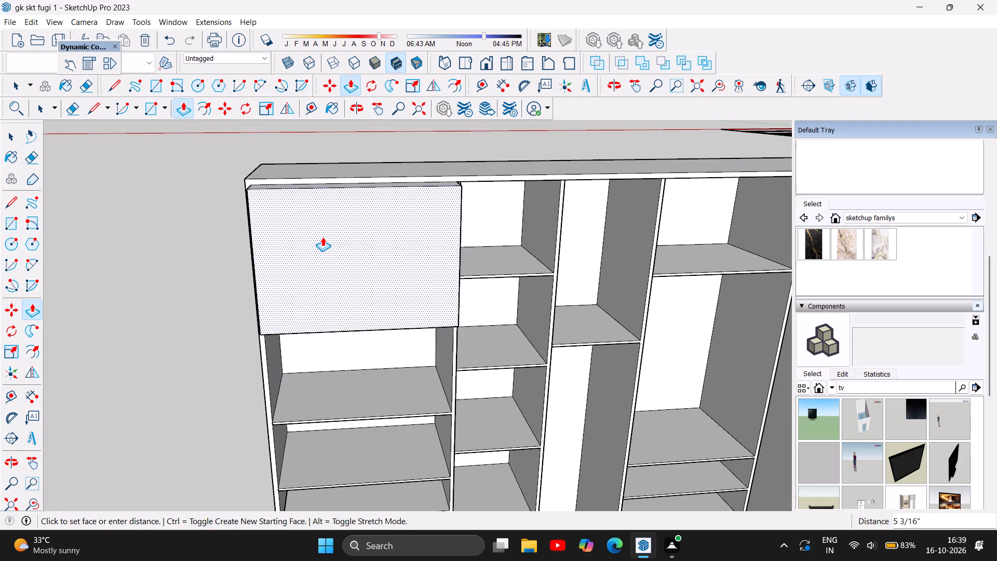
{"action": "key", "text": "1"}
{"action": "key", "text": "Return"}
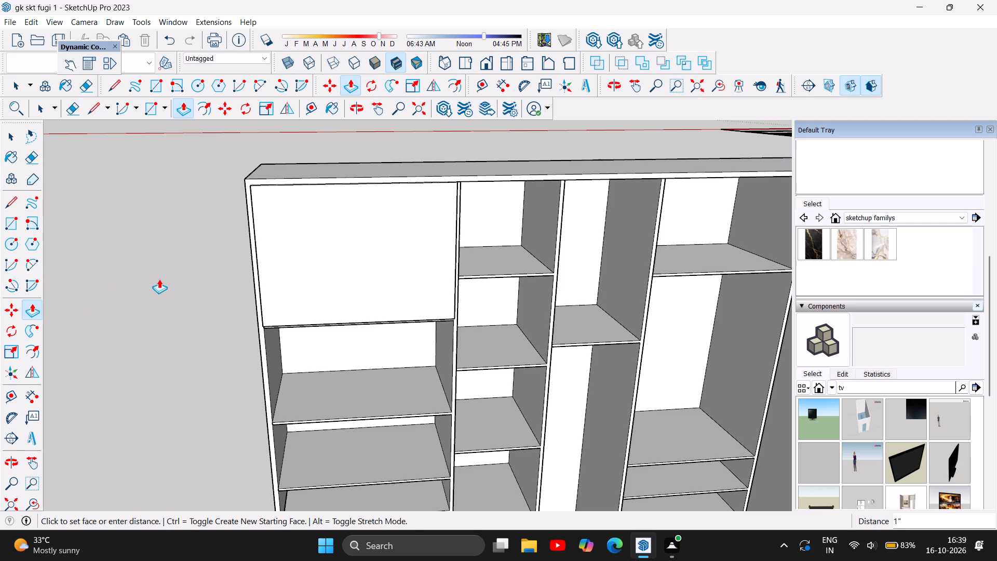
{"action": "key", "text": "Escape"}
Group the front face and bounding edges of the panel over the wide bay's top compartment.
{"action": "left_click", "coordinate": [14, 140]}
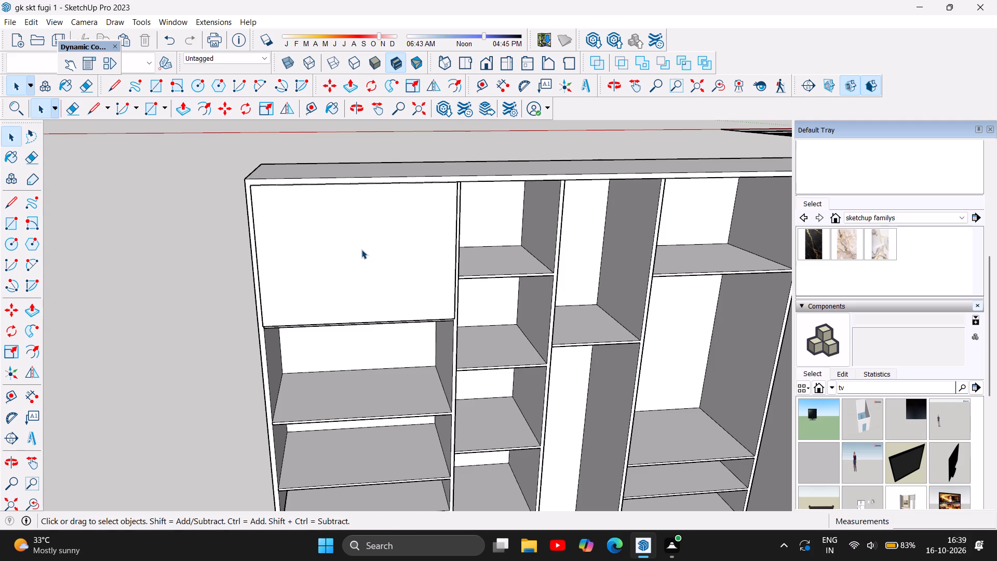
{"action": "double_click", "coordinate": [361, 249]}
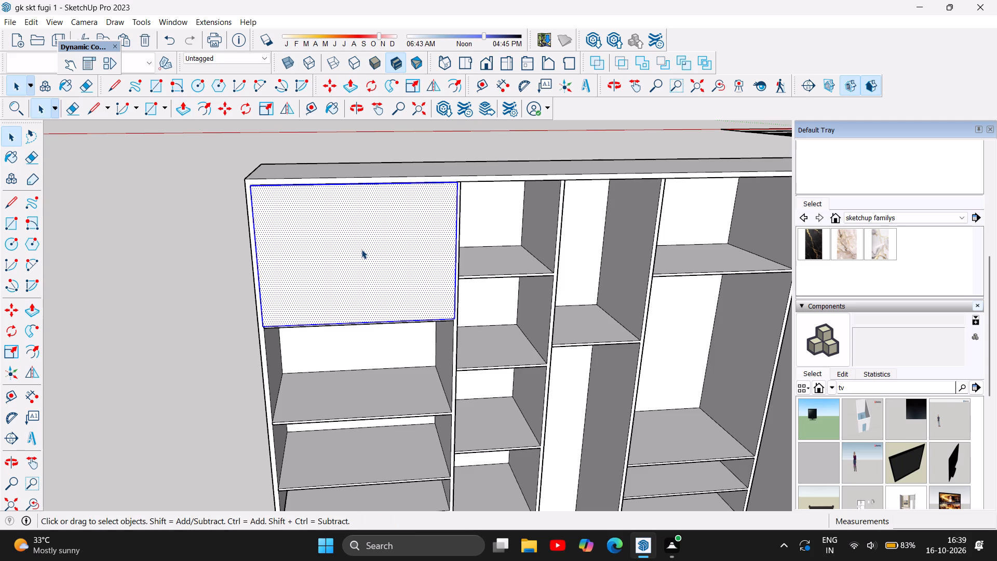
{"action": "right_click", "coordinate": [361, 249]}
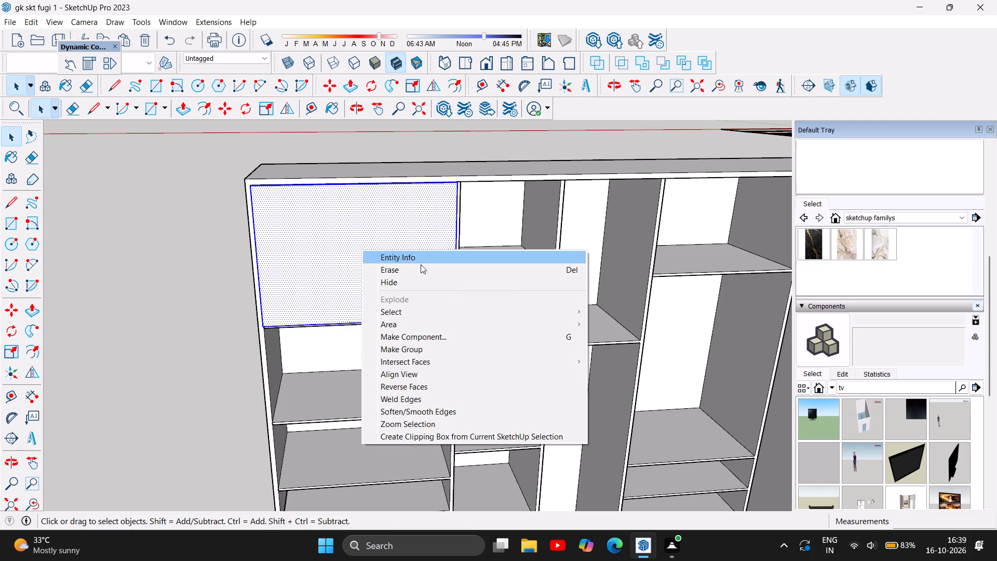
{"action": "left_click", "coordinate": [412, 348]}
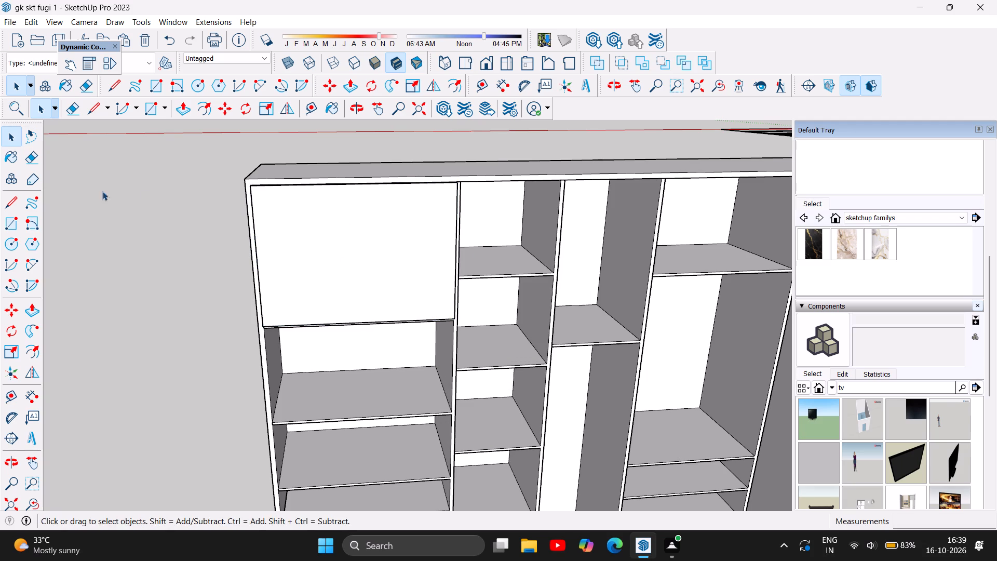
Examine how the new panel sits against the wardrobe's front edges from the side and above.
{"action": "left_click", "coordinate": [353, 102]}
{"action": "left_click_drag", "start_coordinate": [378, 144], "coordinate": [360, 143]}
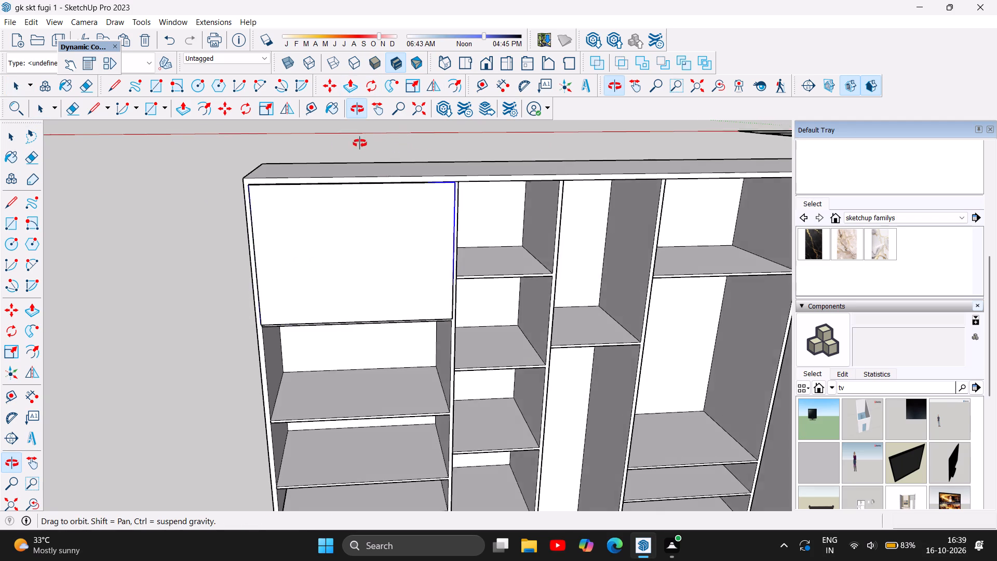
{"action": "left_click_drag", "start_coordinate": [360, 143], "coordinate": [149, 141]}
{"action": "scroll", "coordinate": [390, 253], "scroll_direction": "up", "scroll_amount": 1}
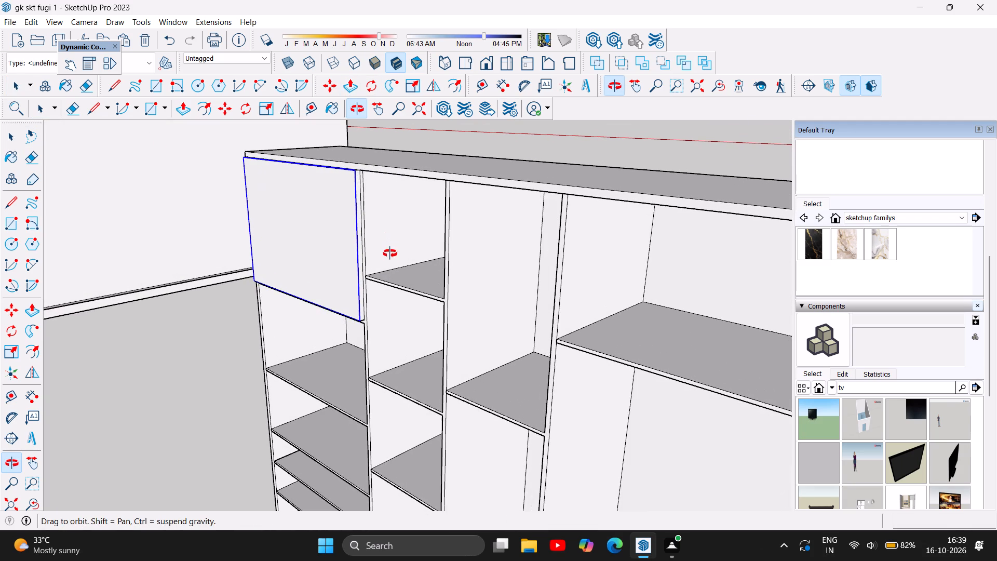
{"action": "scroll", "coordinate": [390, 253], "scroll_direction": "up", "scroll_amount": 1}
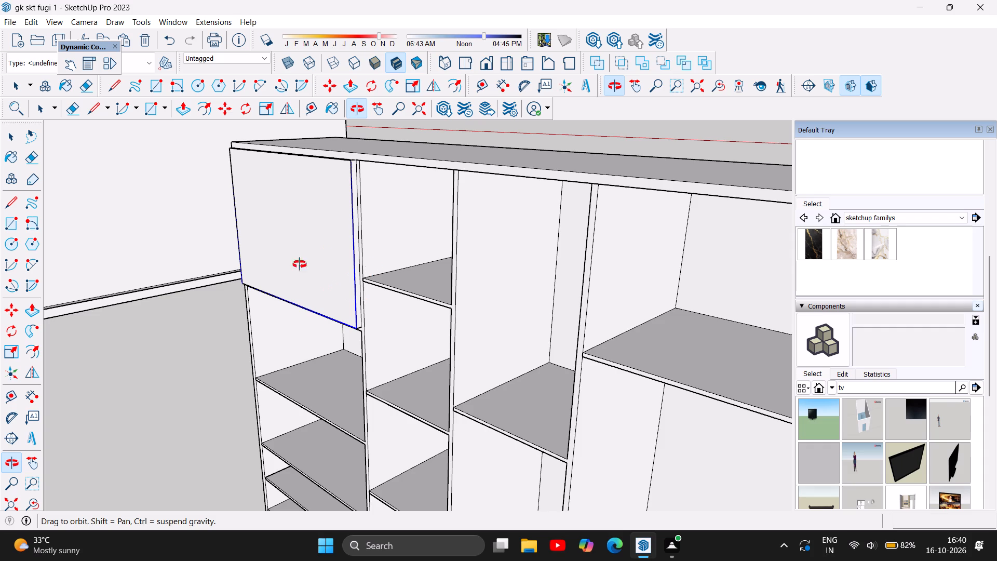
{"action": "scroll", "coordinate": [0, 0], "scroll_direction": "up", "scroll_amount": 3}
{"action": "left_click", "coordinate": [0, 0]}
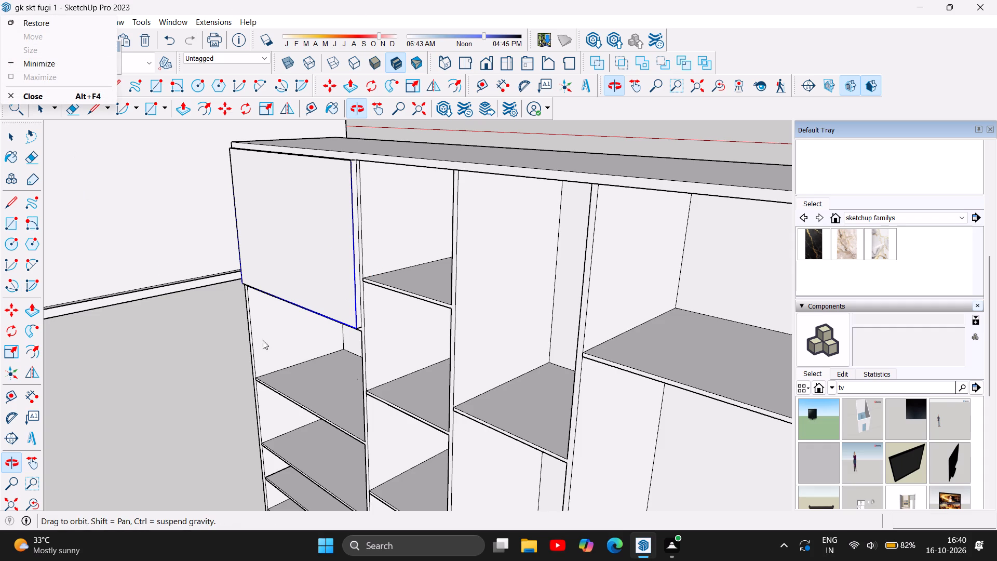
{"action": "scroll", "coordinate": [330, 326], "scroll_direction": "down", "scroll_amount": 3}
{"action": "scroll", "coordinate": [309, 276], "scroll_direction": "down", "scroll_amount": 14}
{"action": "scroll", "coordinate": [302, 264], "scroll_direction": "up", "scroll_amount": 3}
{"action": "scroll", "coordinate": [303, 263], "scroll_direction": "down", "scroll_amount": 5}
{"action": "scroll", "coordinate": [304, 266], "scroll_direction": "up", "scroll_amount": 4}
{"action": "scroll", "coordinate": [305, 274], "scroll_direction": "down", "scroll_amount": 6}
{"action": "scroll", "coordinate": [328, 265], "scroll_direction": "up", "scroll_amount": 7}
{"action": "scroll", "coordinate": [328, 271], "scroll_direction": "down", "scroll_amount": 7}
{"action": "scroll", "coordinate": [328, 278], "scroll_direction": "up", "scroll_amount": 5}
{"action": "middle_click", "coordinate": [328, 282]}
{"action": "middle_click_drag", "start_coordinate": [328, 285], "coordinate": [322, 311]}
{"action": "scroll", "coordinate": [324, 303], "scroll_direction": "down", "scroll_amount": 4}
{"action": "middle_click", "coordinate": [322, 309]}
{"action": "scroll", "coordinate": [322, 307], "scroll_direction": "up", "scroll_amount": 2}
{"action": "middle_click", "coordinate": [322, 302]}
{"action": "scroll", "coordinate": [324, 296], "scroll_direction": "down", "scroll_amount": 5}
{"action": "scroll", "coordinate": [330, 288], "scroll_direction": "up", "scroll_amount": 1}
{"action": "scroll", "coordinate": [334, 287], "scroll_direction": "down", "scroll_amount": 6}
{"action": "scroll", "coordinate": [337, 289], "scroll_direction": "up", "scroll_amount": 2}
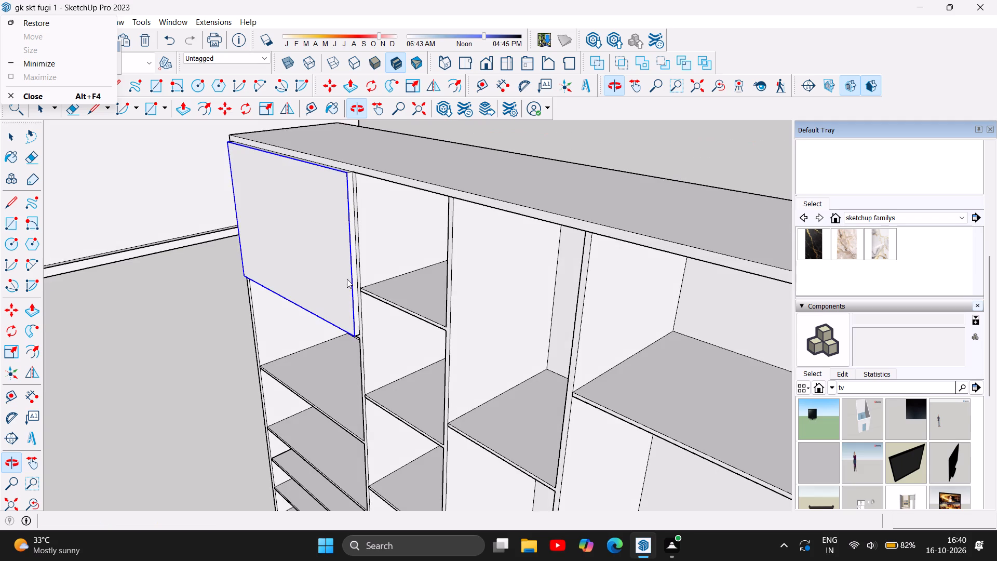
{"action": "scroll", "coordinate": [347, 279], "scroll_direction": "down", "scroll_amount": 6}
{"action": "scroll", "coordinate": [352, 287], "scroll_direction": "up", "scroll_amount": 2}
{"action": "scroll", "coordinate": [359, 278], "scroll_direction": "down", "scroll_amount": 4}
{"action": "scroll", "coordinate": [359, 272], "scroll_direction": "up", "scroll_amount": 2}
{"action": "scroll", "coordinate": [351, 256], "scroll_direction": "down", "scroll_amount": 20}
{"action": "scroll", "coordinate": [351, 256], "scroll_direction": "down", "scroll_amount": 7}
{"action": "scroll", "coordinate": [405, 312], "scroll_direction": "up", "scroll_amount": 13}
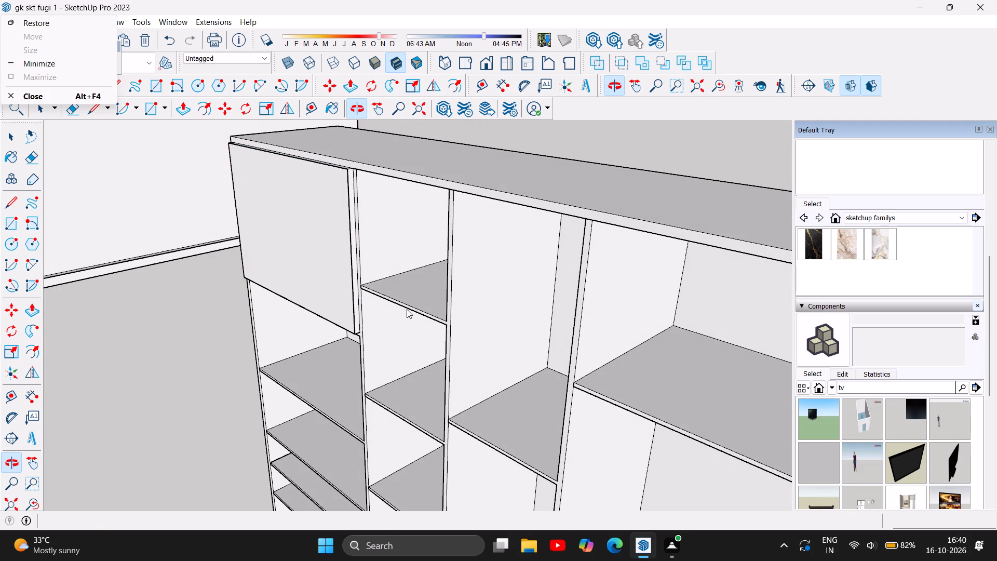
{"action": "scroll", "coordinate": [407, 309], "scroll_direction": "up", "scroll_amount": 20}
{"action": "scroll", "coordinate": [407, 309], "scroll_direction": "up", "scroll_amount": 3}
{"action": "scroll", "coordinate": [404, 312], "scroll_direction": "down", "scroll_amount": 8}
{"action": "scroll", "coordinate": [402, 399], "scroll_direction": "up", "scroll_amount": 7}
{"action": "scroll", "coordinate": [396, 419], "scroll_direction": "down", "scroll_amount": 7}
{"action": "scroll", "coordinate": [399, 423], "scroll_direction": "up", "scroll_amount": 6}
{"action": "scroll", "coordinate": [399, 417], "scroll_direction": "down", "scroll_amount": 7}
{"action": "scroll", "coordinate": [401, 421], "scroll_direction": "up", "scroll_amount": 4}
{"action": "scroll", "coordinate": [402, 413], "scroll_direction": "down", "scroll_amount": 7}
{"action": "scroll", "coordinate": [402, 418], "scroll_direction": "up", "scroll_amount": 4}
{"action": "scroll", "coordinate": [405, 409], "scroll_direction": "down", "scroll_amount": 10}
{"action": "scroll", "coordinate": [396, 413], "scroll_direction": "up", "scroll_amount": 2}
{"action": "left_click", "coordinate": [146, 340]}
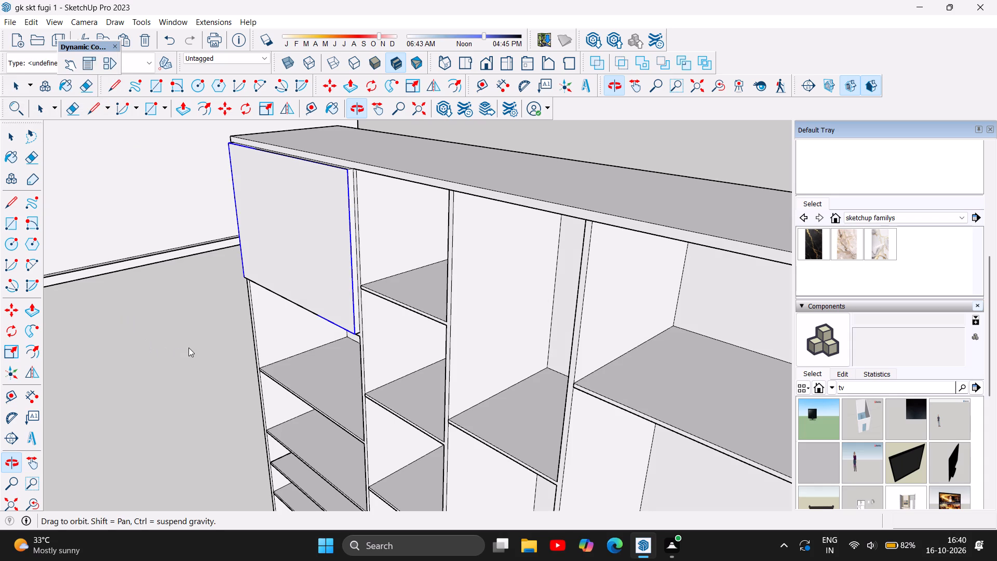
{"action": "scroll", "coordinate": [188, 348], "scroll_direction": "down", "scroll_amount": 4}
{"action": "scroll", "coordinate": [109, 321], "scroll_direction": "up", "scroll_amount": 2}
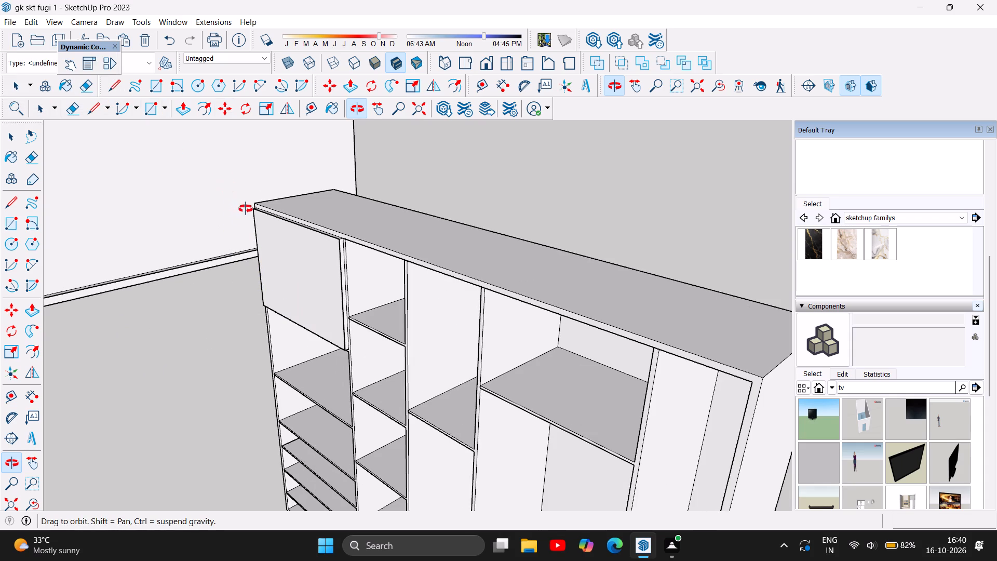
{"action": "middle_click", "coordinate": [243, 225]}
{"action": "middle_click_drag", "start_coordinate": [242, 228], "coordinate": [350, 220]}
{"action": "middle_click", "coordinate": [350, 220]}
{"action": "middle_click", "coordinate": [350, 220]}
{"action": "middle_click", "coordinate": [350, 220]}
{"action": "key", "text": "Escape"}
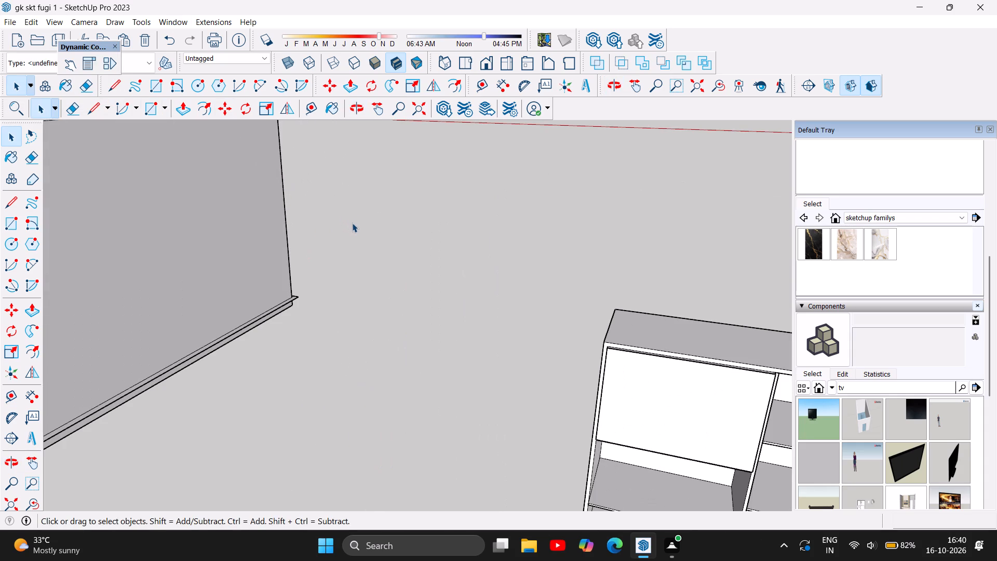
Inspect the panel over the wide bay's top compartment from the front and side, checking that it selects as one group.
{"action": "scroll", "coordinate": [427, 259], "scroll_direction": "down", "scroll_amount": 2}
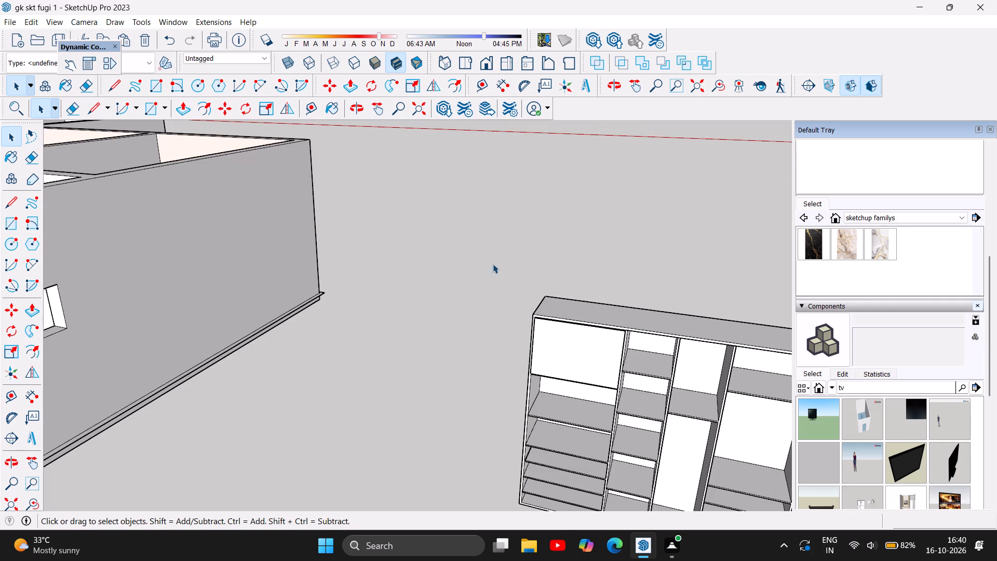
{"action": "scroll", "coordinate": [572, 329], "scroll_direction": "up", "scroll_amount": 8}
{"action": "middle_click_drag", "start_coordinate": [593, 335], "coordinate": [604, 289], "text": "shift"}
{"action": "right_click_drag", "start_coordinate": [544, 277], "coordinate": [604, 289]}
{"action": "right_click", "coordinate": [604, 289]}
{"action": "middle_click", "coordinate": [604, 289]}
{"action": "middle_click", "coordinate": [604, 290]}
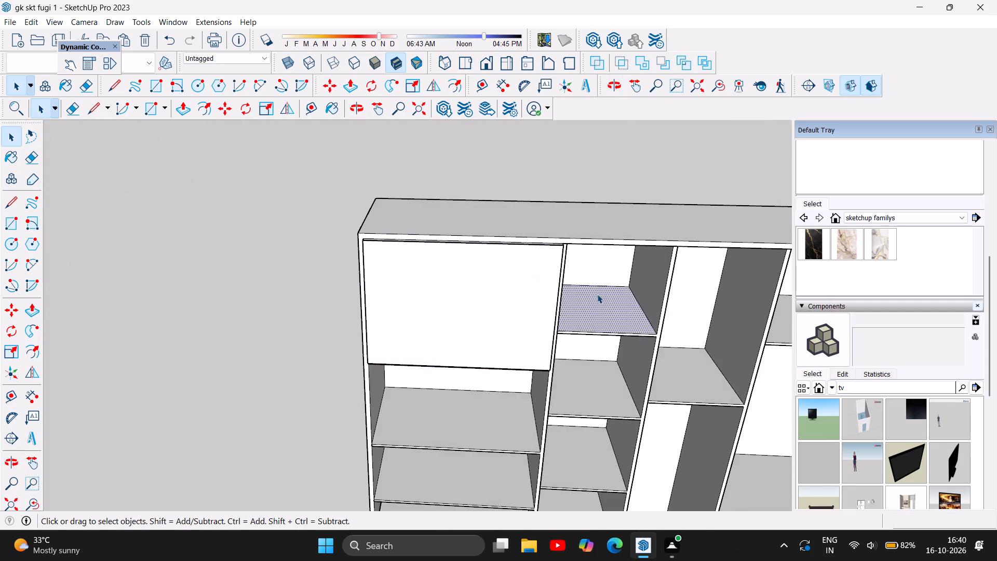
{"action": "left_click", "coordinate": [459, 270]}
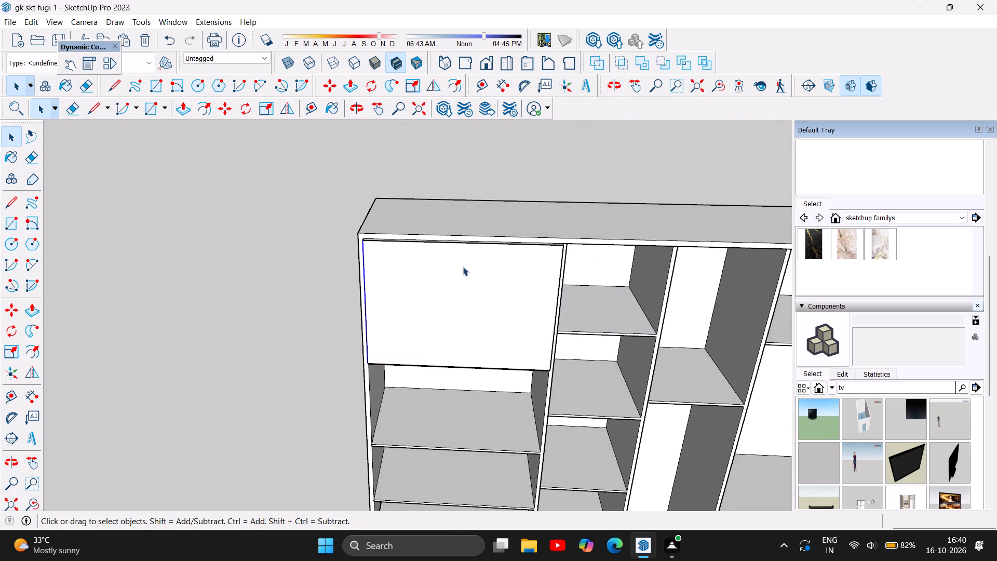
{"action": "middle_click_drag", "start_coordinate": [407, 262], "coordinate": [590, 278]}
{"action": "middle_click", "coordinate": [590, 278]}
{"action": "scroll", "coordinate": [465, 260], "scroll_direction": "up", "scroll_amount": 10}
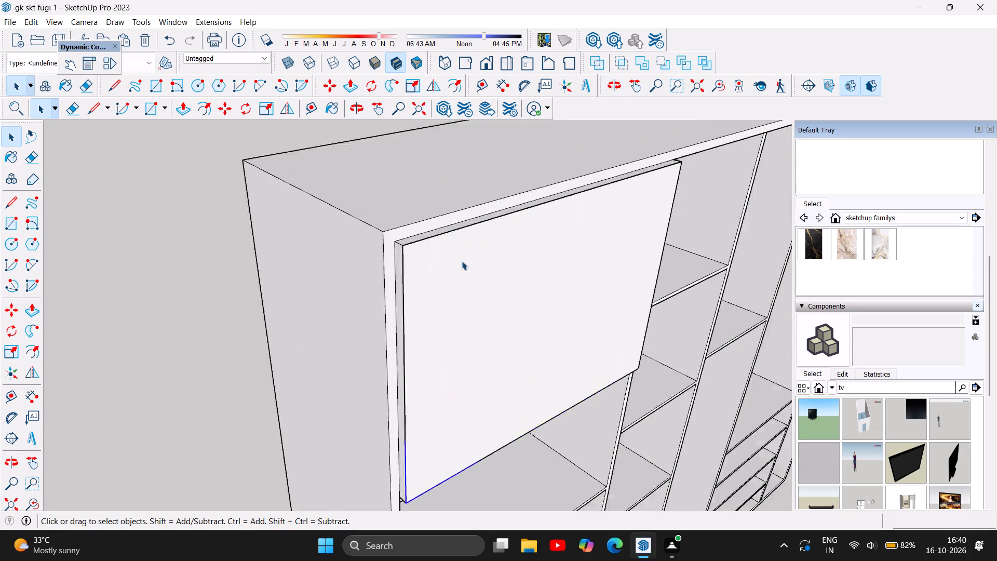
{"action": "scroll", "coordinate": [462, 261], "scroll_direction": "up", "scroll_amount": 2}
{"action": "left_click", "coordinate": [368, 273]}
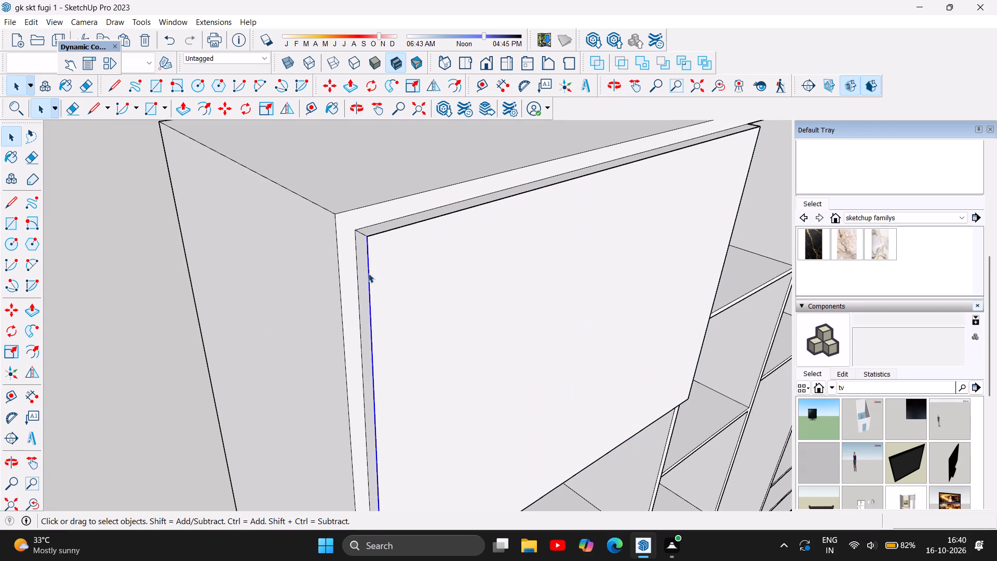
{"action": "double_click", "coordinate": [368, 273]}
{"action": "left_click", "coordinate": [369, 273]}
{"action": "left_click", "coordinate": [372, 273]}
{"action": "left_click", "coordinate": [380, 276]}
{"action": "left_click", "coordinate": [390, 274]}
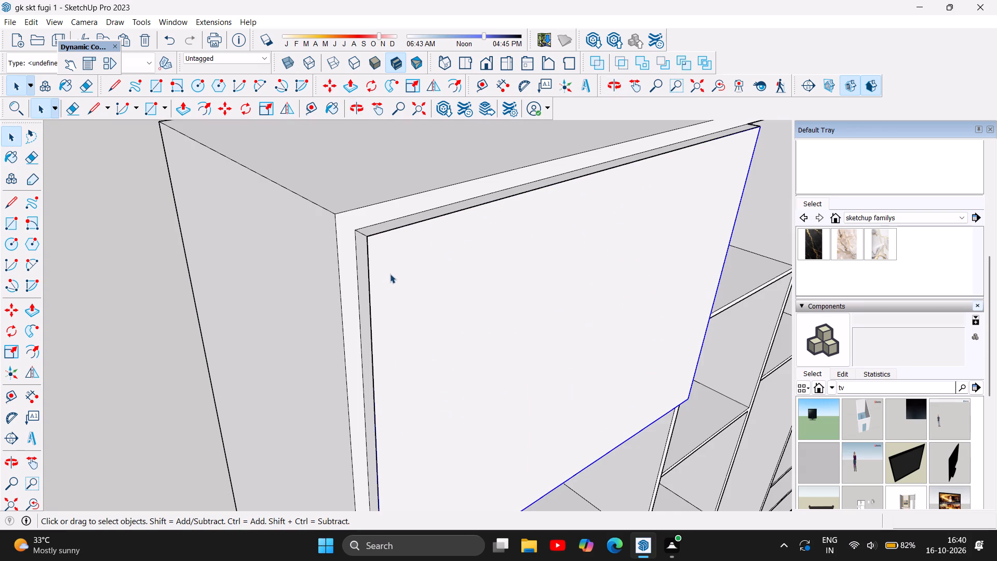
{"action": "scroll", "coordinate": [389, 271], "scroll_direction": "down", "scroll_amount": 6}
{"action": "left_click", "coordinate": [432, 258]}
{"action": "right_click", "coordinate": [432, 246]}
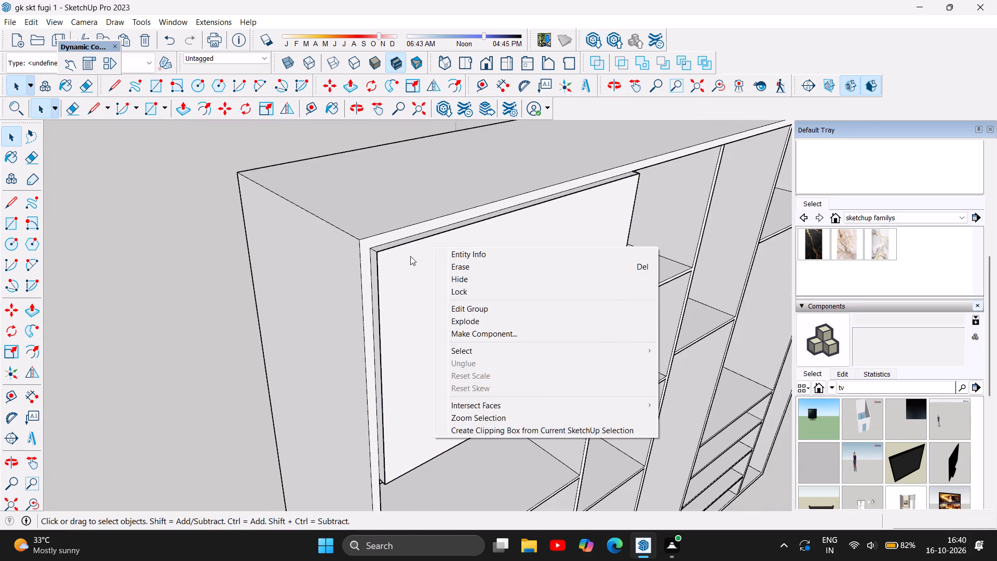
{"action": "left_click", "coordinate": [407, 278]}
{"action": "left_click", "coordinate": [400, 268]}
{"action": "left_click", "coordinate": [381, 296]}
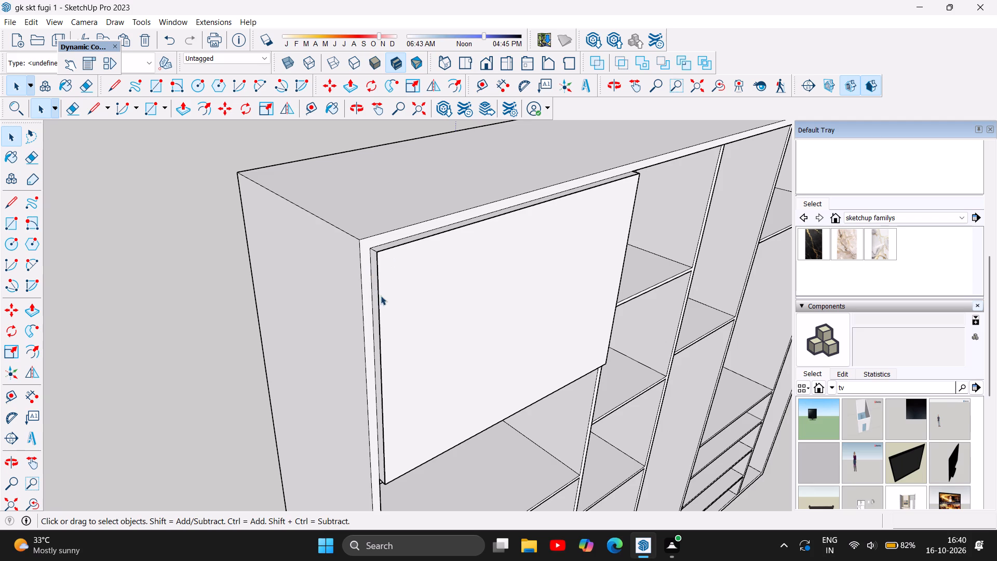
Draw a 3' by 1' 8" rectangle covering the wide bay's second compartment opening, just below the top panel.
{"action": "middle_click_drag", "start_coordinate": [442, 273], "coordinate": [244, 109]}
{"action": "scroll", "coordinate": [441, 273], "scroll_direction": "down", "scroll_amount": 1}
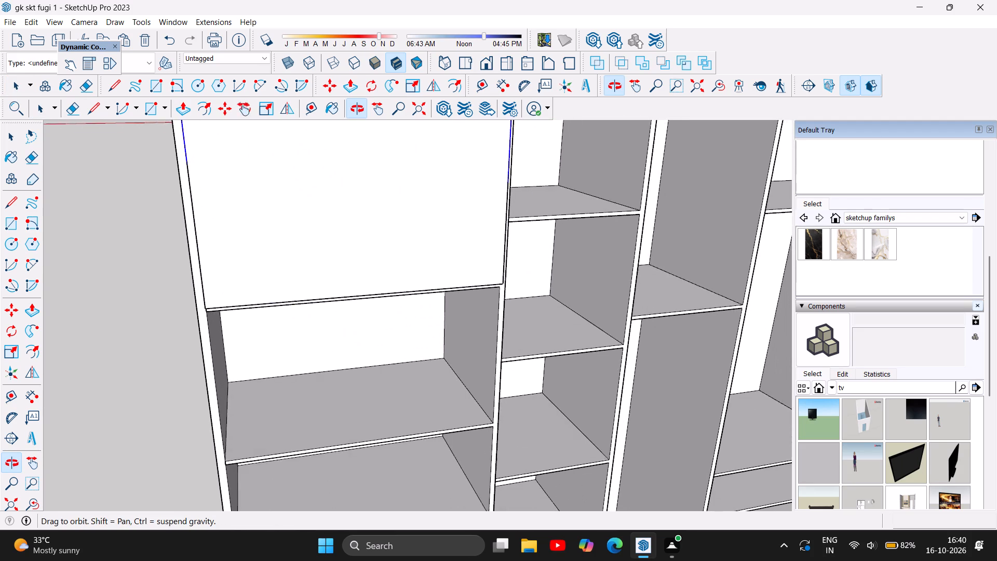
{"action": "middle_click_drag", "start_coordinate": [244, 109], "coordinate": [244, 108]}
{"action": "middle_click_drag", "start_coordinate": [347, 192], "coordinate": [288, 87]}
{"action": "scroll", "coordinate": [270, 241], "scroll_direction": "up", "scroll_amount": 3}
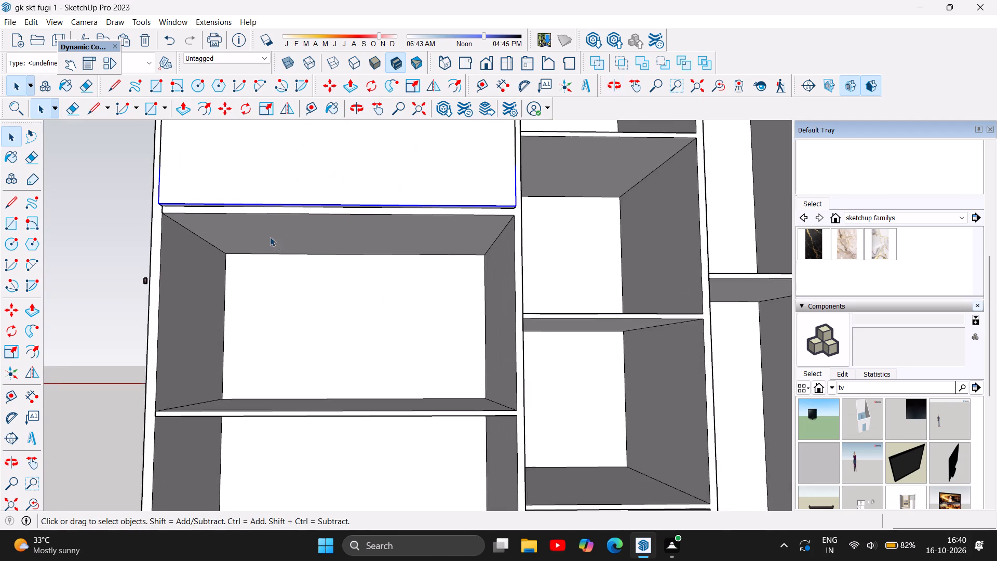
{"action": "middle_click_drag", "start_coordinate": [278, 239], "coordinate": [331, 211]}
{"action": "middle_click", "coordinate": [331, 211]}
{"action": "middle_click", "coordinate": [331, 211]}
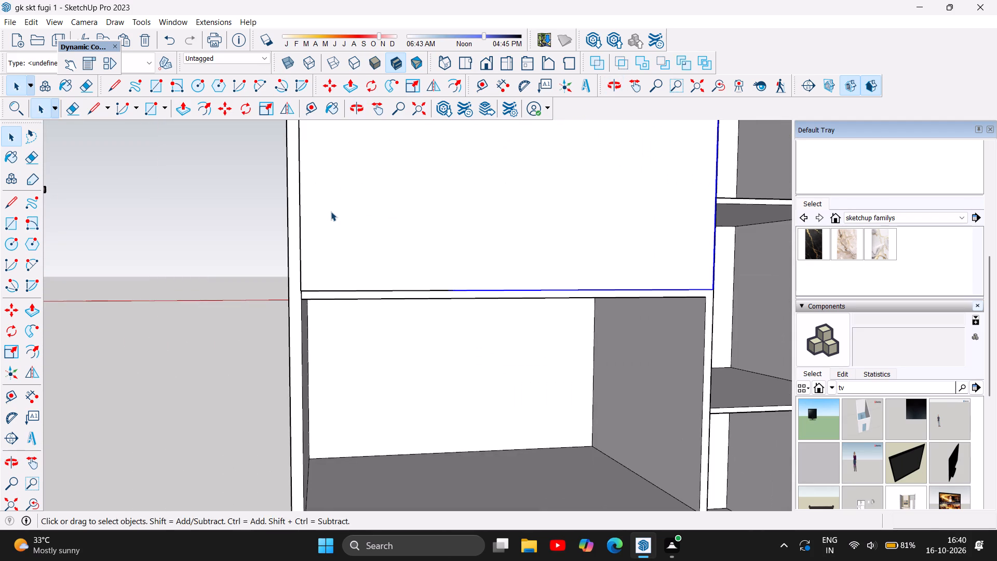
{"action": "key", "text": "r"}
{"action": "middle_click_drag", "start_coordinate": [326, 192], "coordinate": [289, 136]}
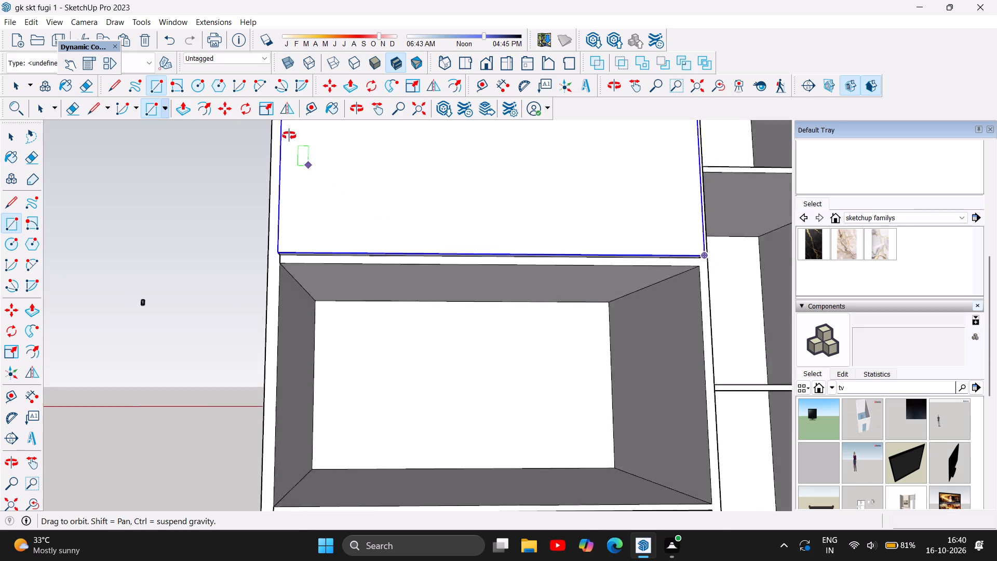
{"action": "middle_click_drag", "start_coordinate": [289, 136], "coordinate": [276, 120]}
{"action": "left_click", "coordinate": [272, 247]}
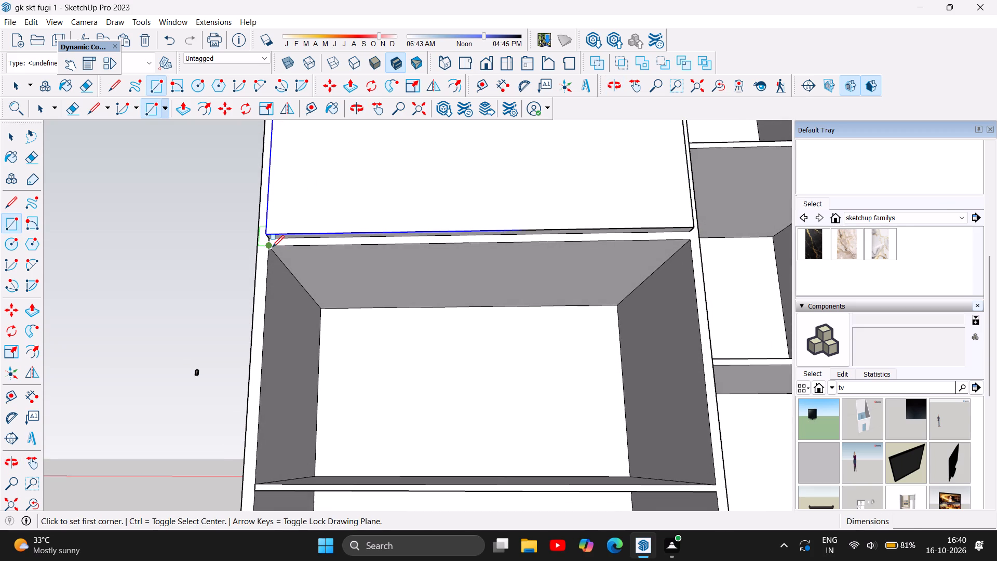
{"action": "scroll", "coordinate": [246, 236], "scroll_direction": "down", "scroll_amount": 6}
{"action": "middle_click_drag", "start_coordinate": [329, 271], "coordinate": [341, 316]}
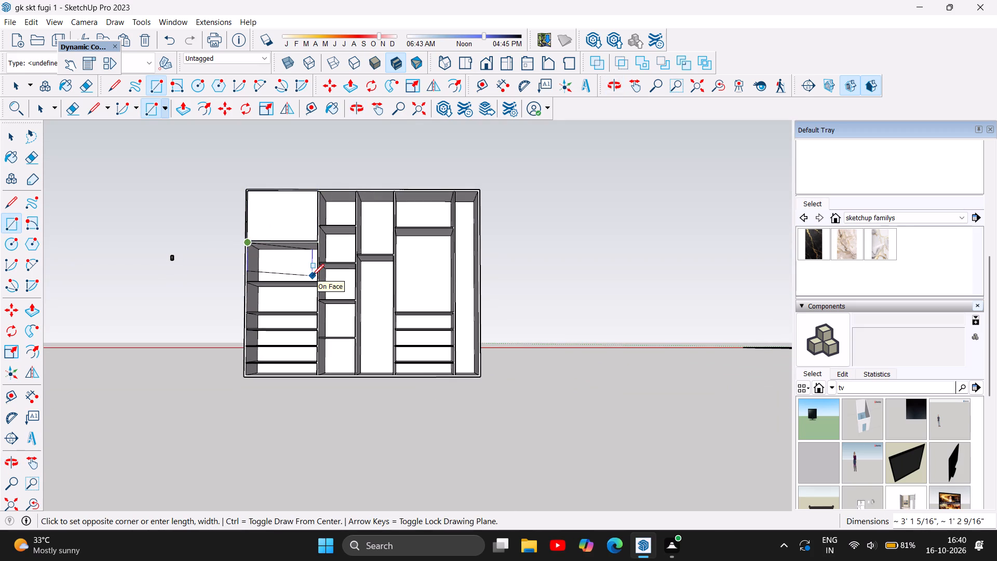
{"action": "scroll", "coordinate": [316, 277], "scroll_direction": "up", "scroll_amount": 15}
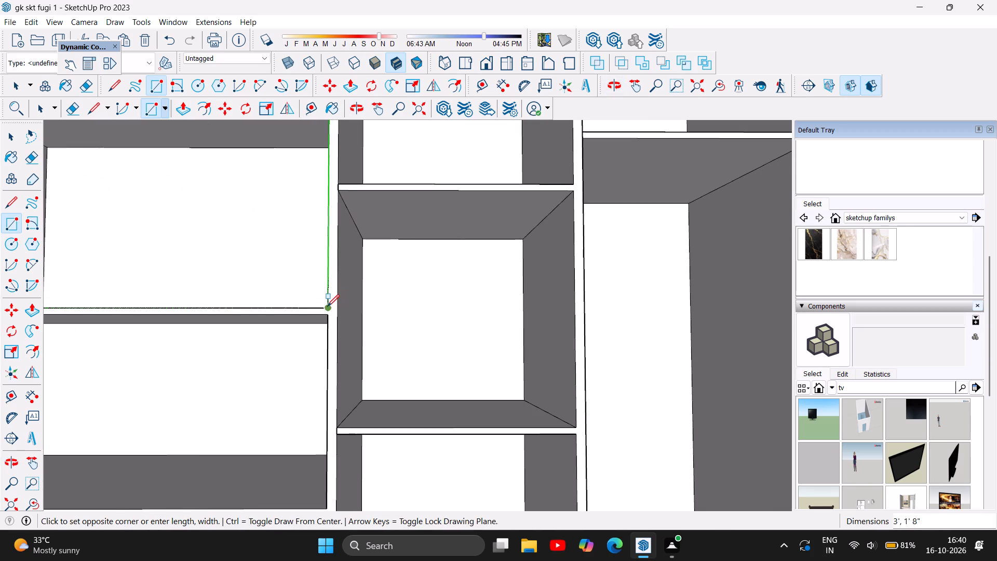
{"action": "left_click", "coordinate": [327, 306]}
Push/Pull the new rectangle over the wide bay's second compartment outward by 1".
{"action": "scroll", "coordinate": [299, 290], "scroll_direction": "down", "scroll_amount": 10}
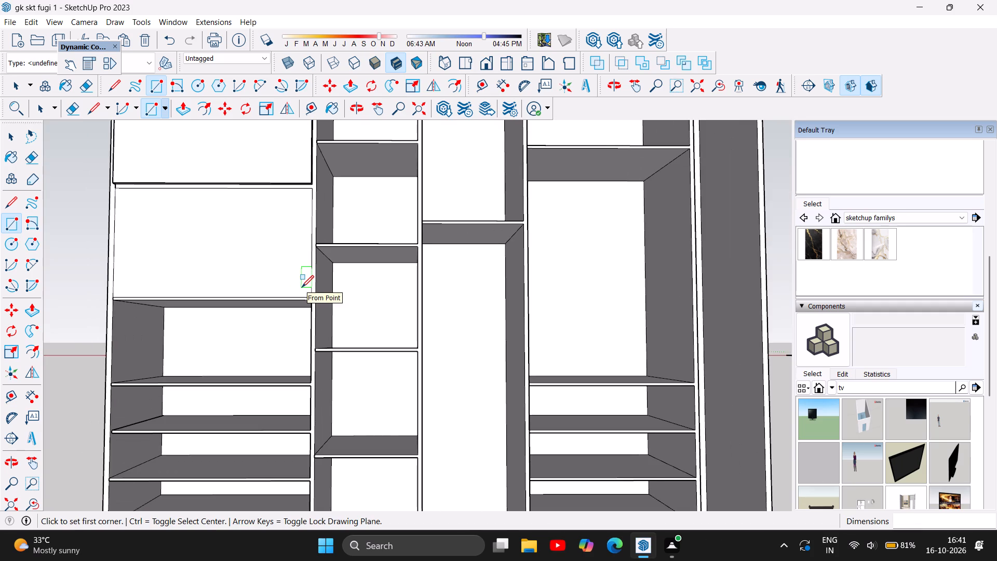
{"action": "middle_click_drag", "start_coordinate": [302, 287], "coordinate": [367, 368]}
{"action": "key", "text": "o"}
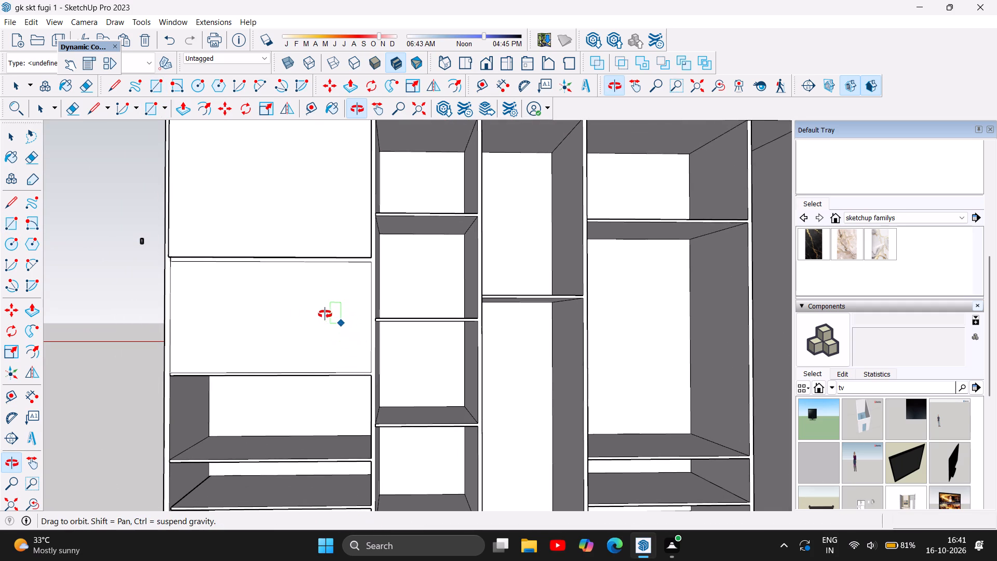
{"action": "key", "text": "space"}
{"action": "double_click", "coordinate": [313, 327]}
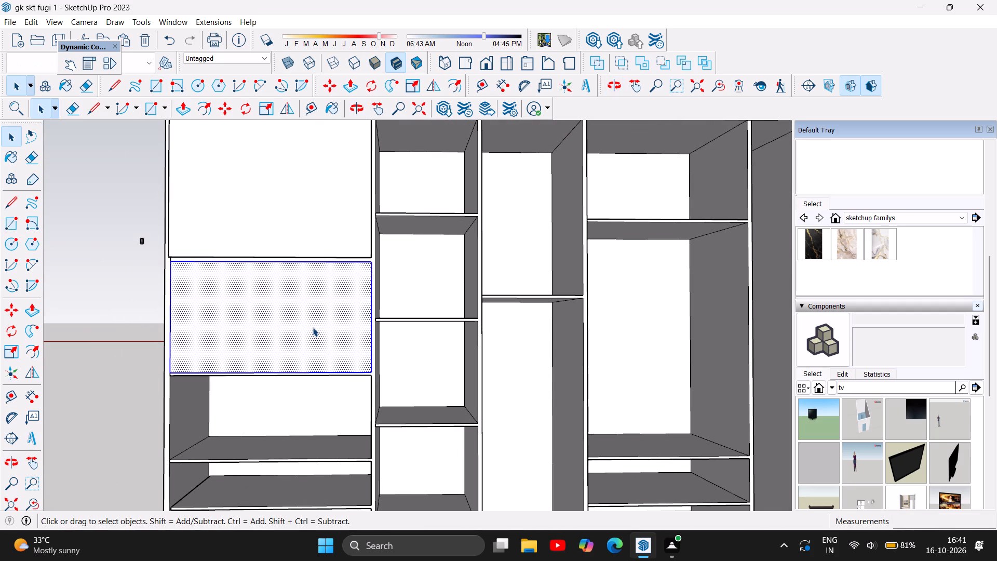
{"action": "key", "text": "p"}
{"action": "left_click", "coordinate": [313, 327]}
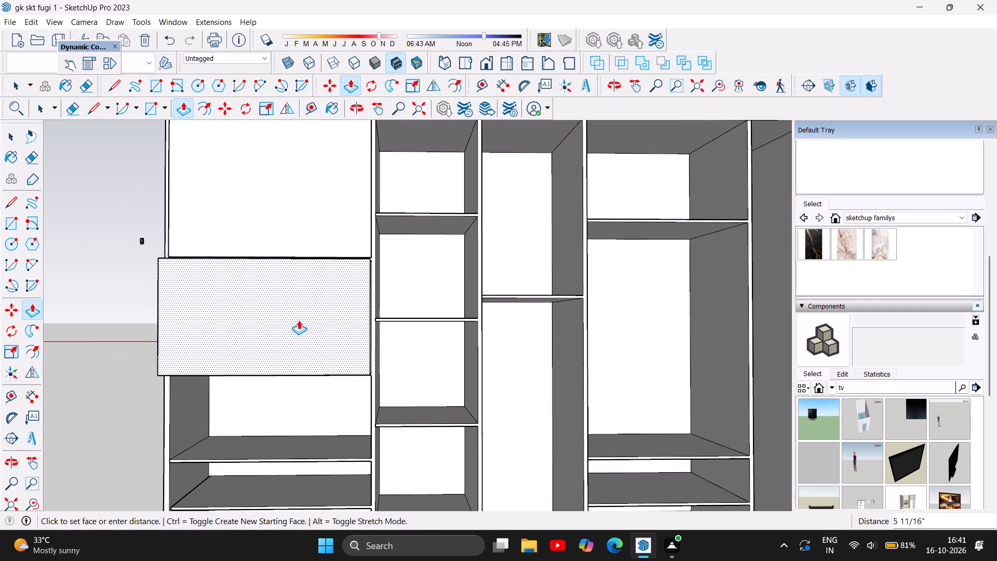
{"action": "key", "text": "Escape"}
{"action": "middle_click_drag", "start_coordinate": [299, 326], "coordinate": [494, 394]}
{"action": "middle_click", "coordinate": [494, 394]}
{"action": "middle_click", "coordinate": [494, 394]}
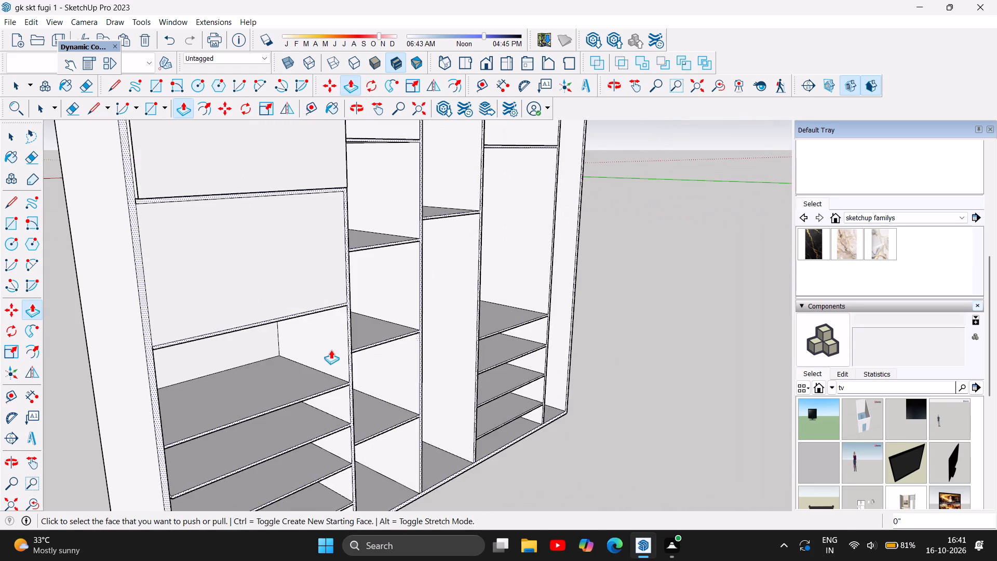
{"action": "key", "text": "ctrl+z"}
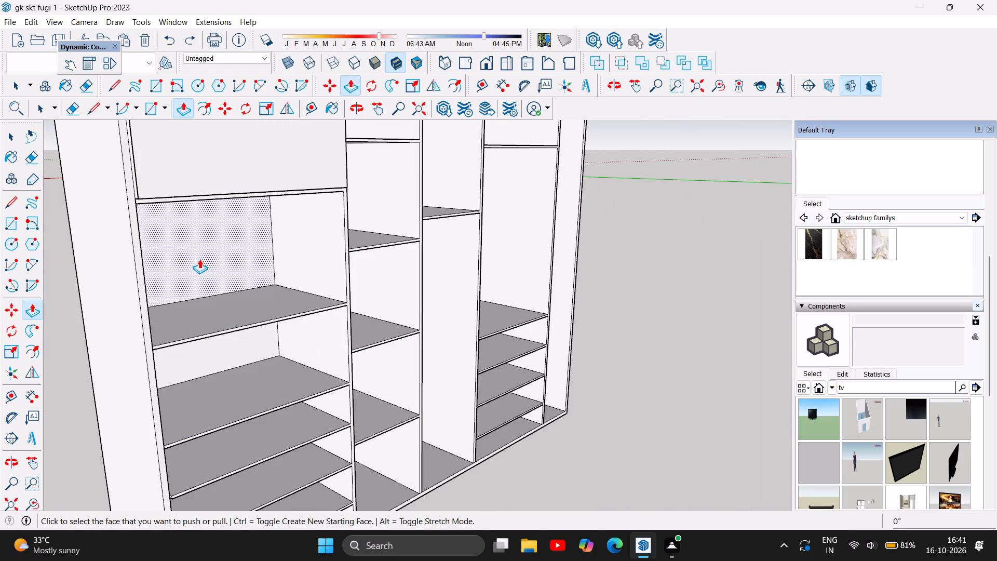
{"action": "key", "text": "ctrl+y"}
{"action": "left_click", "coordinate": [177, 244]}
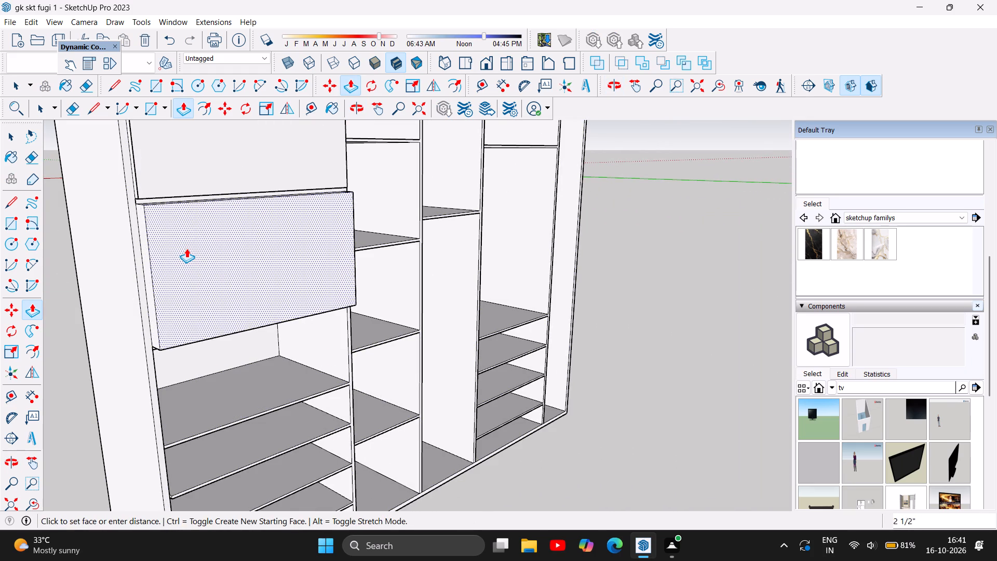
{"action": "type", "text": "1\""}
{"action": "key", "text": "Return"}
{"action": "key", "text": "space"}
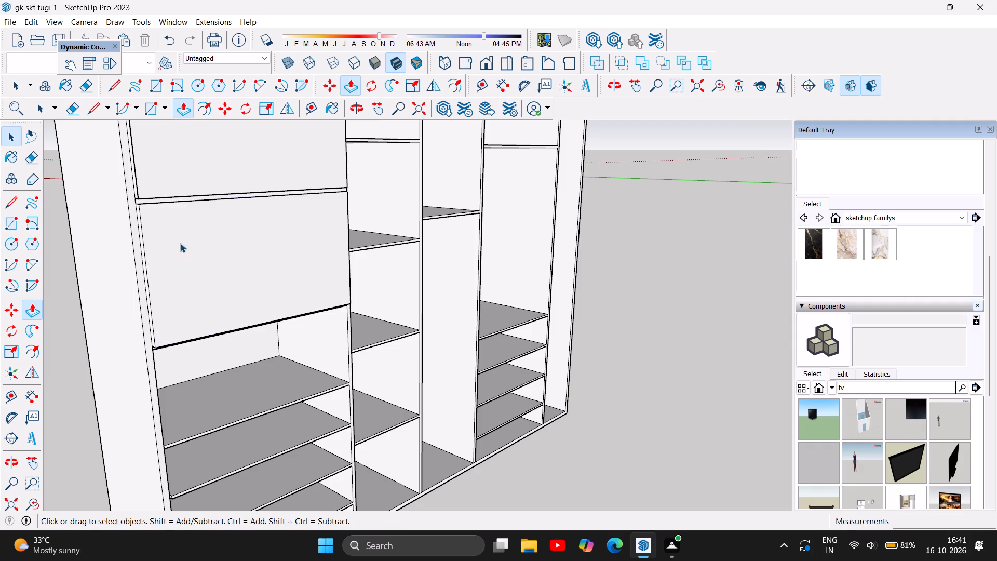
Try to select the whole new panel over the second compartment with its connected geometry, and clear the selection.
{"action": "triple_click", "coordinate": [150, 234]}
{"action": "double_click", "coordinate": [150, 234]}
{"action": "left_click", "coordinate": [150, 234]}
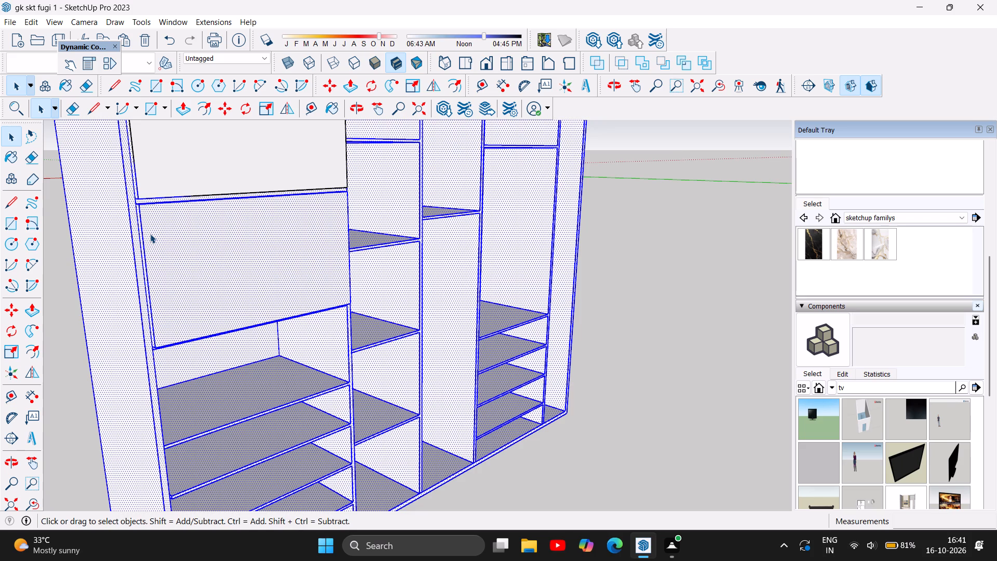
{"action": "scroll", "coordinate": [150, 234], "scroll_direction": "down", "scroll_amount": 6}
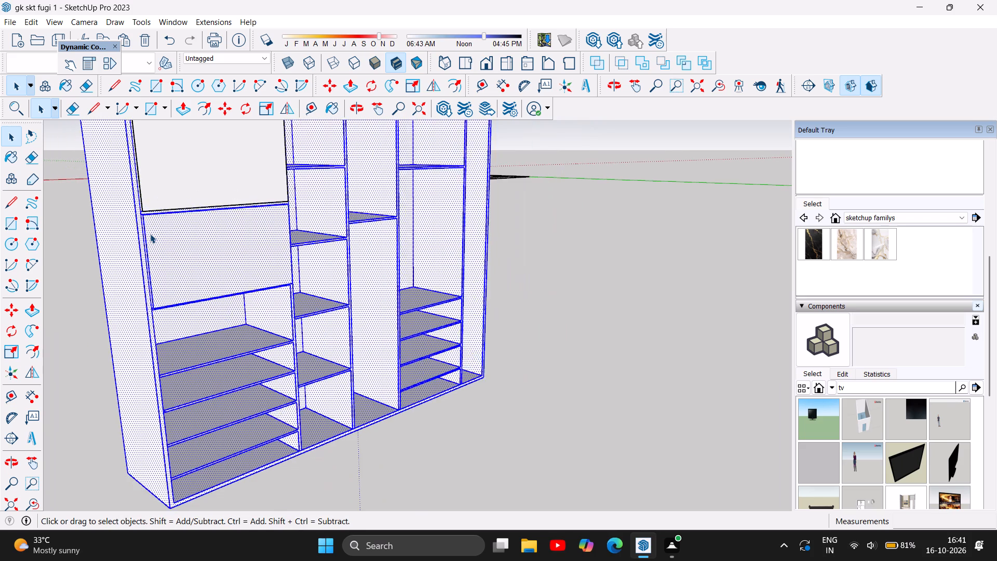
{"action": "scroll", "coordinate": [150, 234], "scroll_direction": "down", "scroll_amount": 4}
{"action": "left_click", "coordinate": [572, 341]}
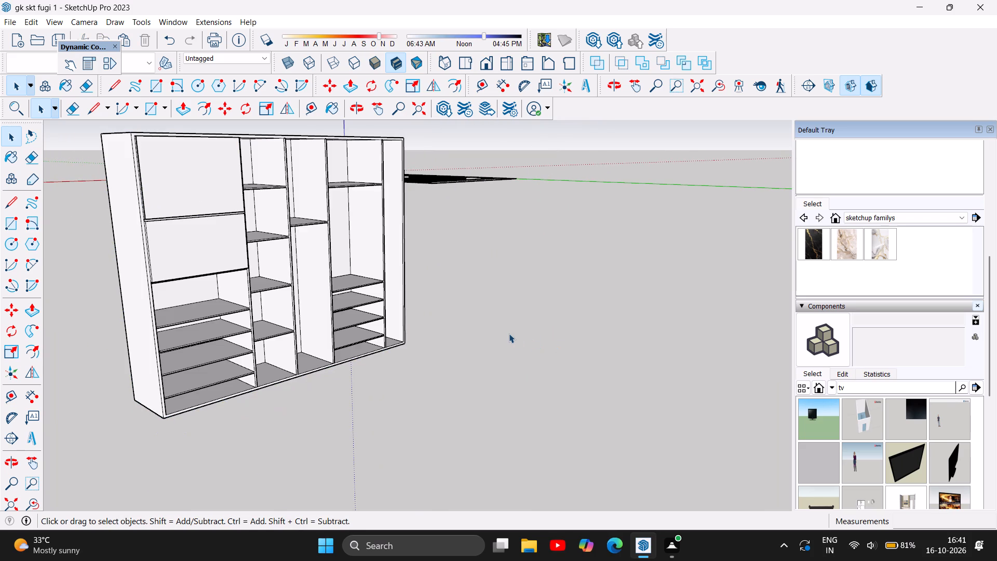
Draw a rectangle about 6' 8" by 2' 6" on the ground in the open space beside the wardrobe.
{"action": "middle_click_drag", "start_coordinate": [516, 332], "coordinate": [234, 316]}
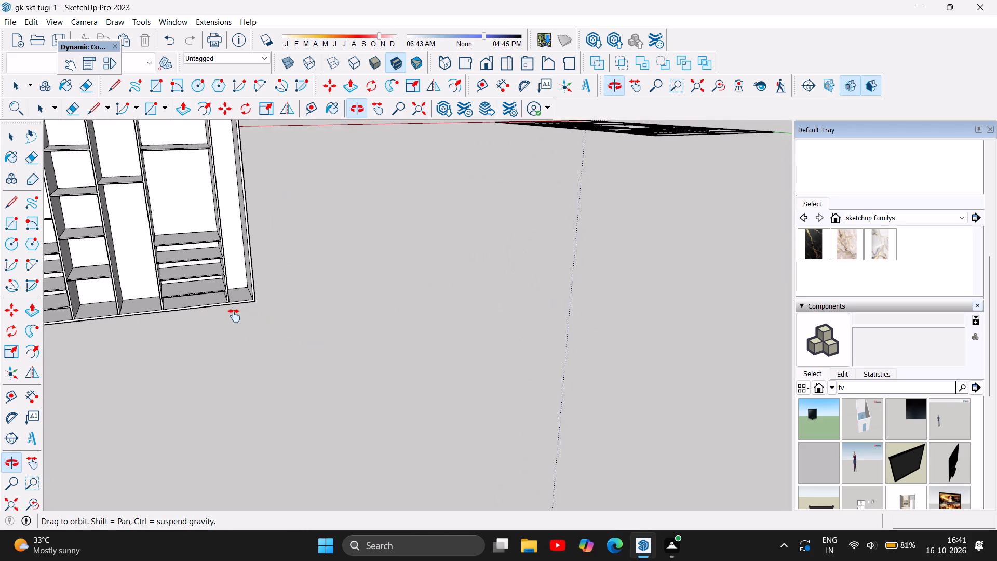
{"action": "middle_click_drag", "start_coordinate": [234, 316], "coordinate": [255, 431]}
{"action": "middle_click_drag", "start_coordinate": [254, 431], "coordinate": [264, 425], "text": "shift"}
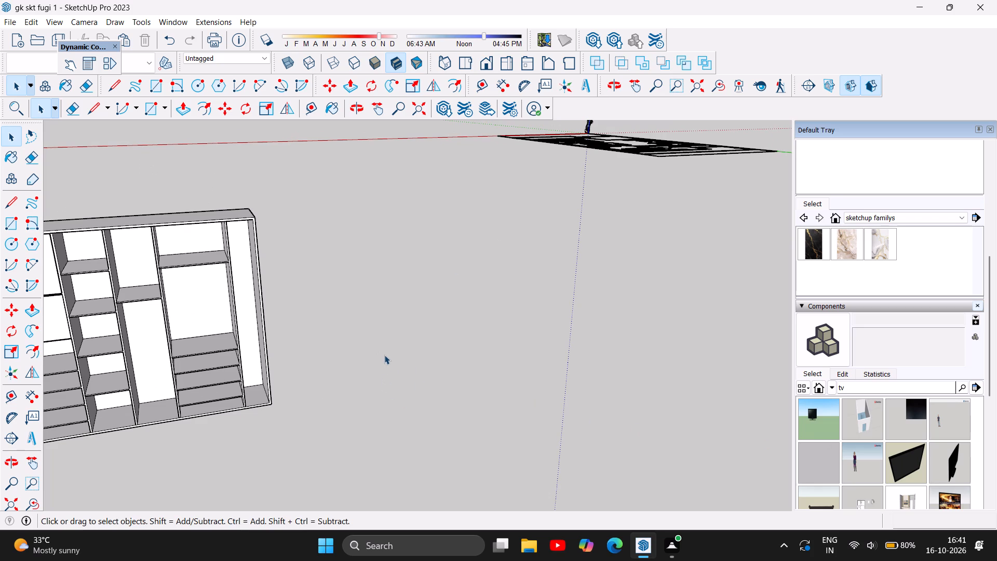
{"action": "key", "text": "r"}
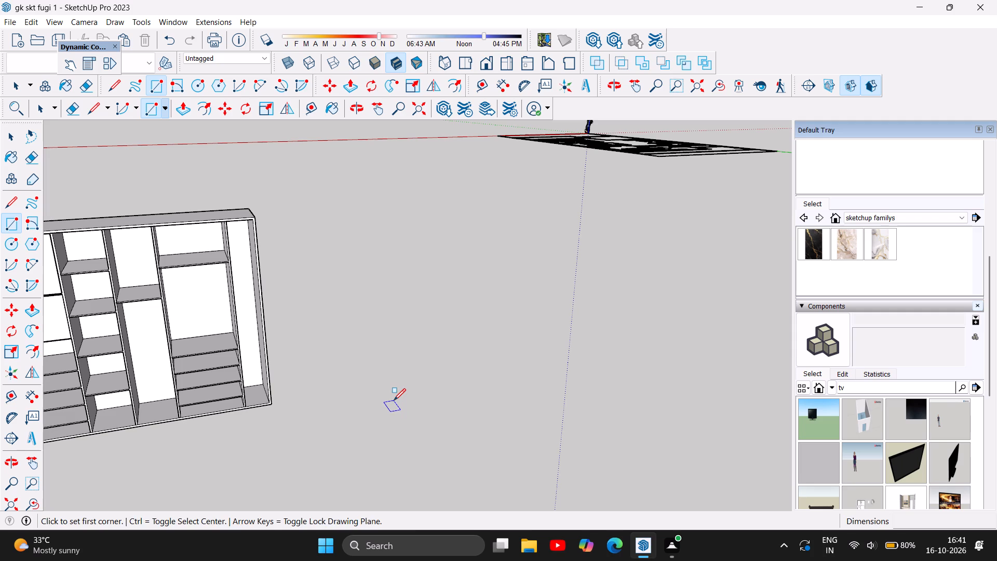
{"action": "left_click", "coordinate": [394, 400]}
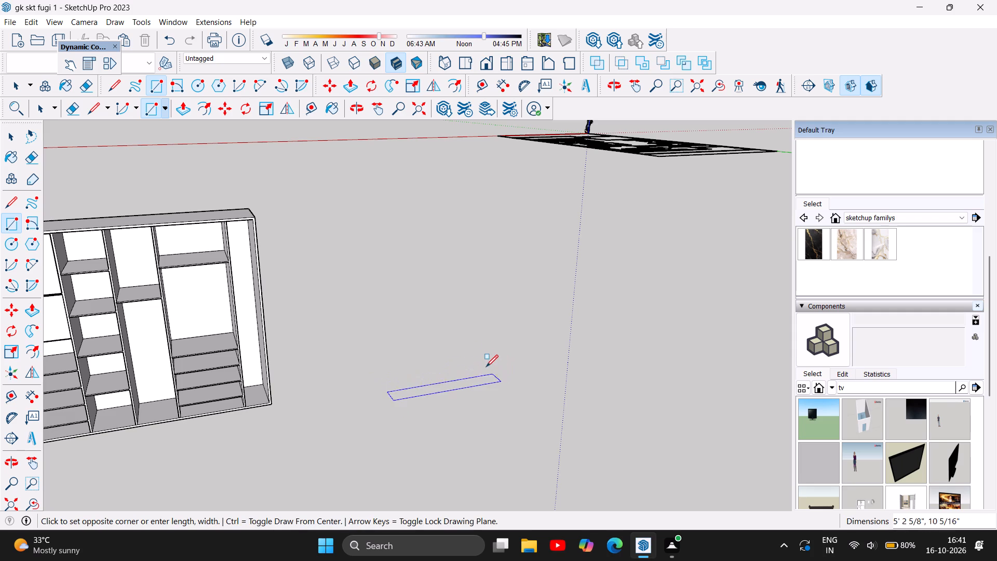
{"action": "left_click", "coordinate": [503, 357]}
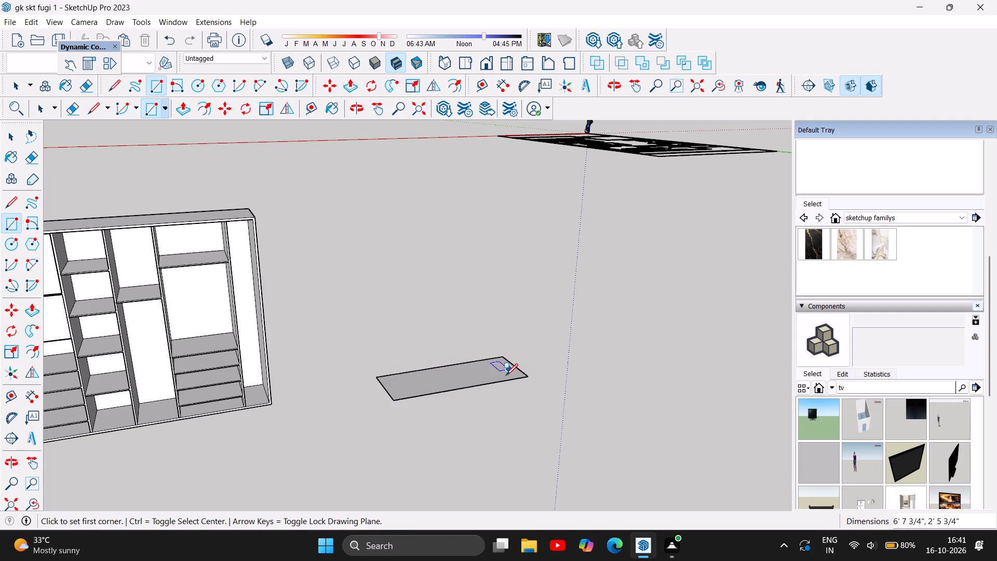
Push/Pull the ground rectangle beside the wardrobe upward about 3' 11" into a box.
{"action": "key", "text": "p"}
{"action": "left_click", "coordinate": [478, 365]}
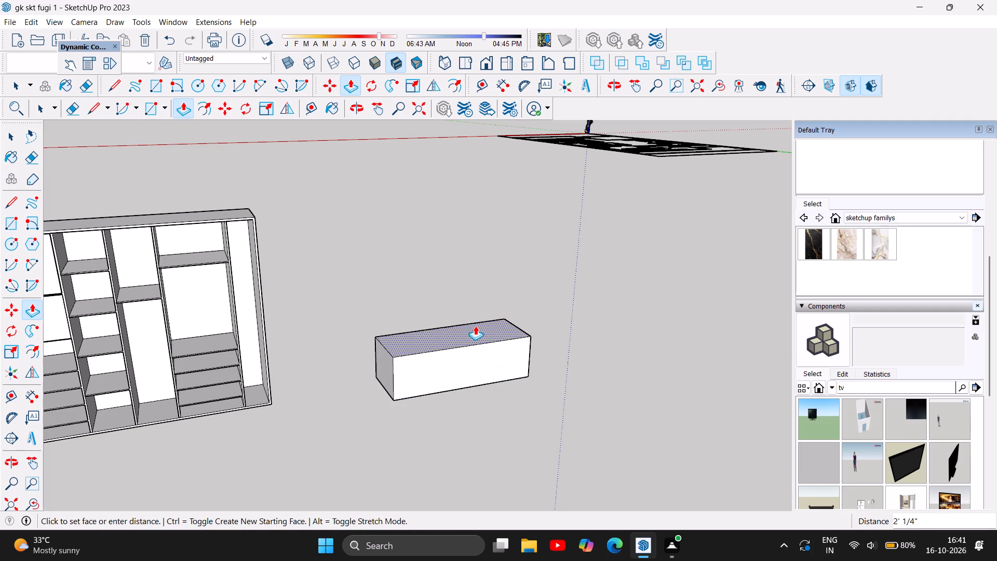
{"action": "left_click", "coordinate": [462, 287]}
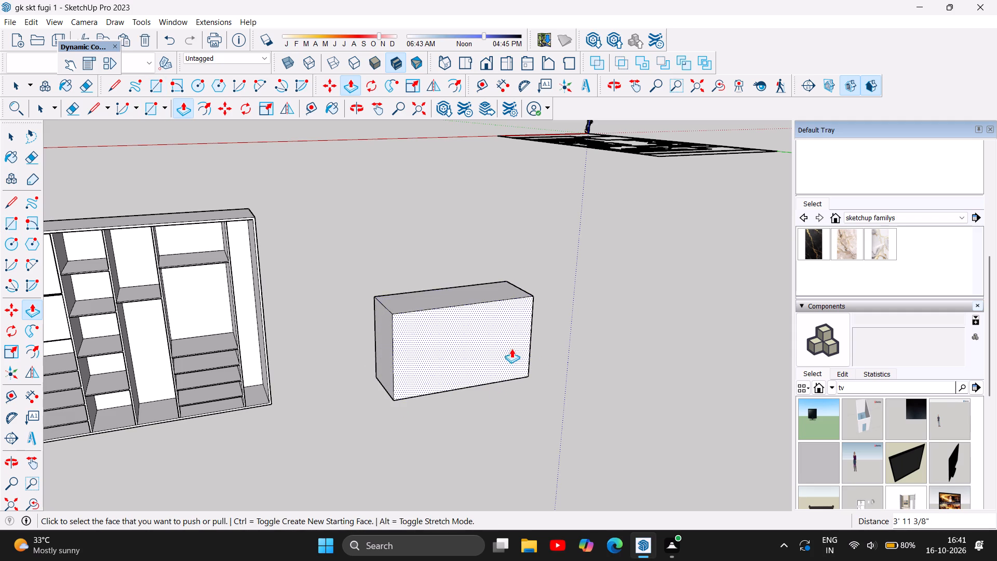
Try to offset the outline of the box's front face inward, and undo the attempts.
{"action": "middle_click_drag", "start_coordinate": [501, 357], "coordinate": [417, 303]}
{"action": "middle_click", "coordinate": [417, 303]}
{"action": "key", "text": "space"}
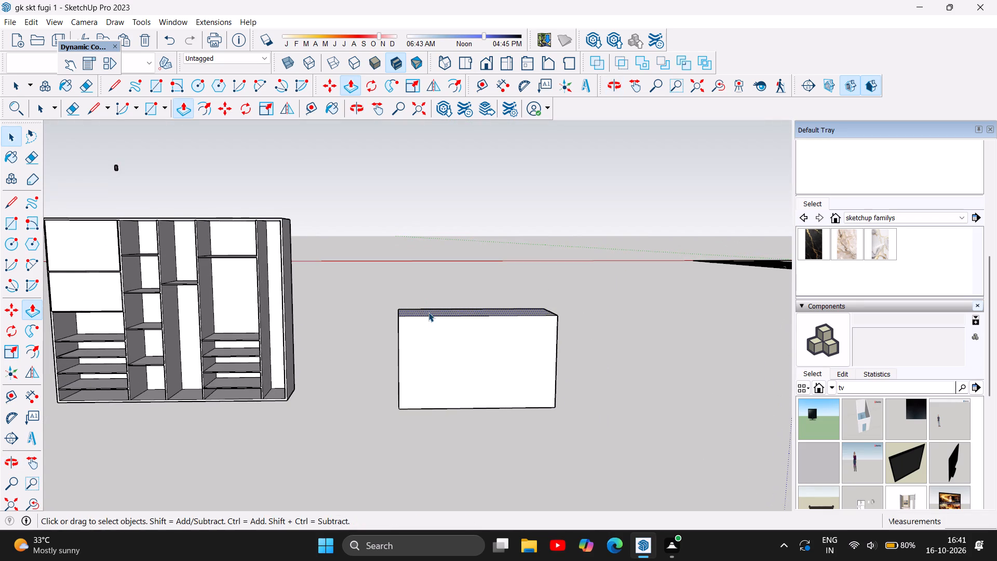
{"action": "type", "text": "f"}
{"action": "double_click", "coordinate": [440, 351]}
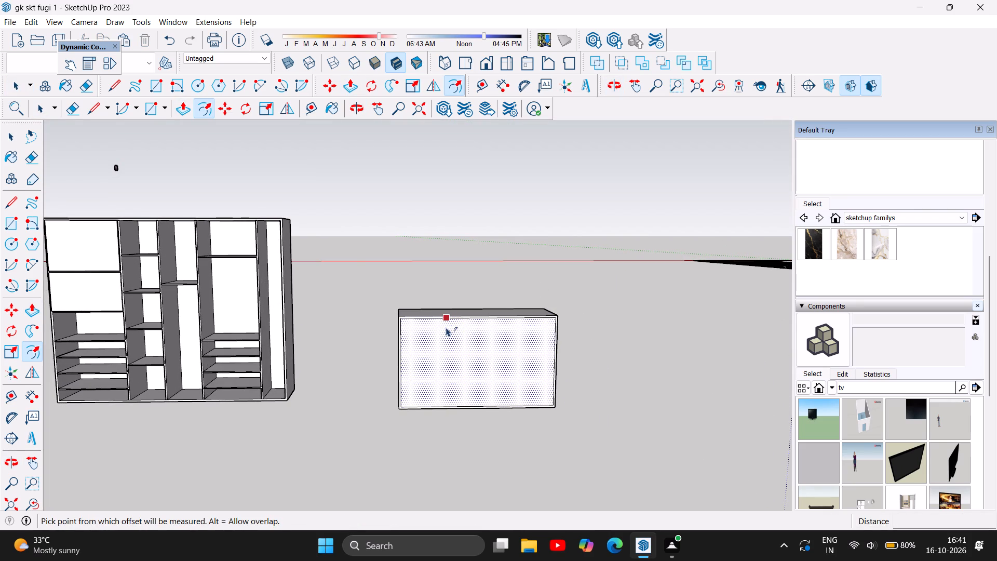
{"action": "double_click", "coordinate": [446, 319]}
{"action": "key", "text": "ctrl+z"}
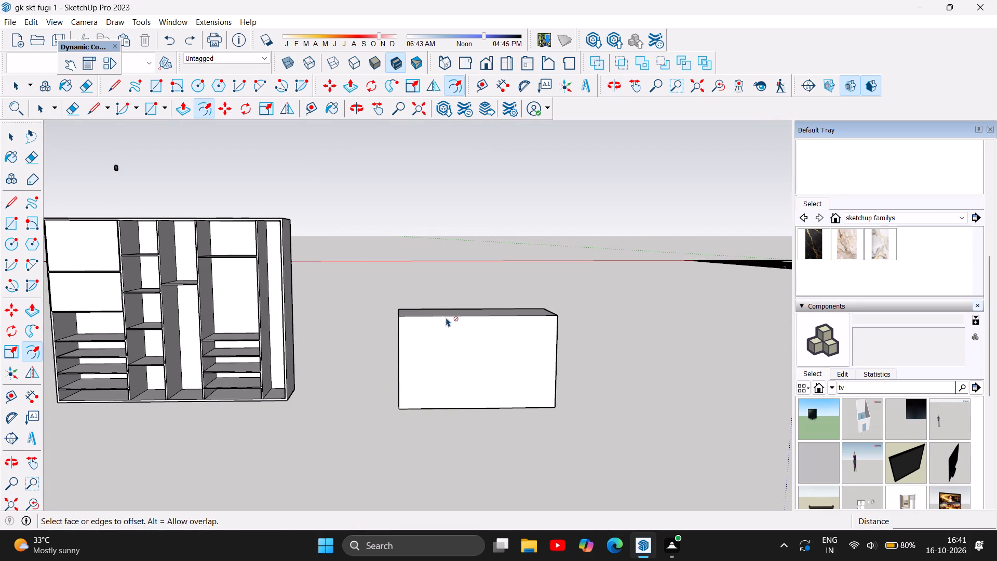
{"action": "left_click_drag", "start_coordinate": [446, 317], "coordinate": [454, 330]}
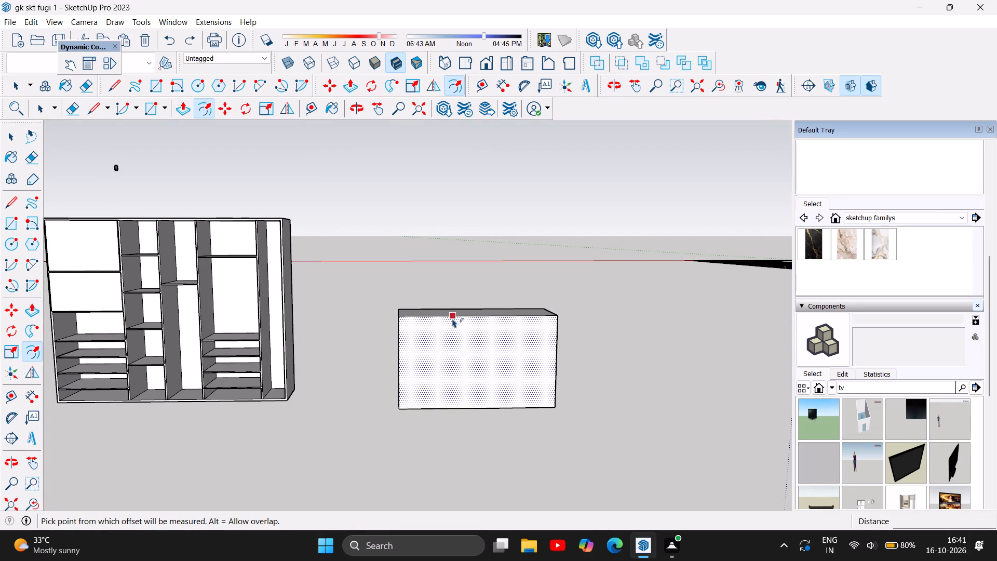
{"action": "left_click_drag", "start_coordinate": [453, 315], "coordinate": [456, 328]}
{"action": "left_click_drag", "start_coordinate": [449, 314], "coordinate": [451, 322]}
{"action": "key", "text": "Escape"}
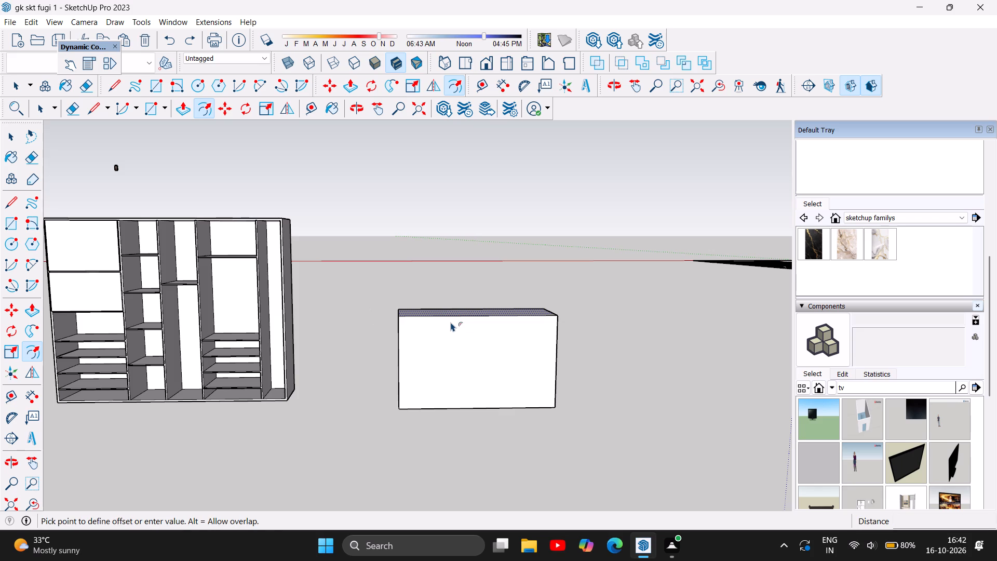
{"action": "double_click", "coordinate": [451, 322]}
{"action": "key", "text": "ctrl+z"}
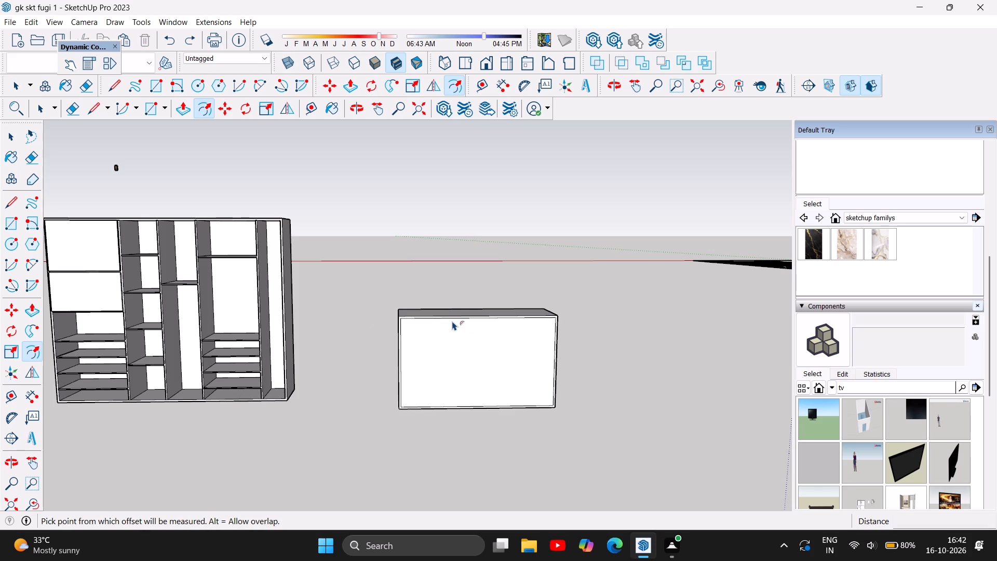
Offset the edges of the box's front face inward by about 5".
{"action": "left_click_drag", "start_coordinate": [457, 319], "coordinate": [460, 326]}
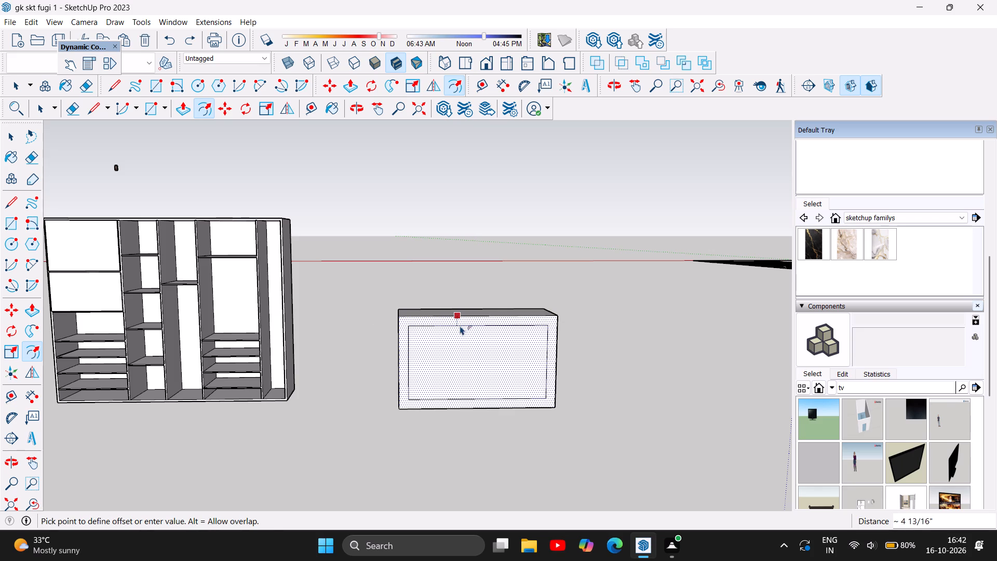
{"action": "left_click_drag", "start_coordinate": [460, 326], "coordinate": [461, 326]}
Push/Pull the inner front face about 2' 1" into the box to hollow it out.
{"action": "key", "text": "space"}
{"action": "left_click", "coordinate": [478, 360]}
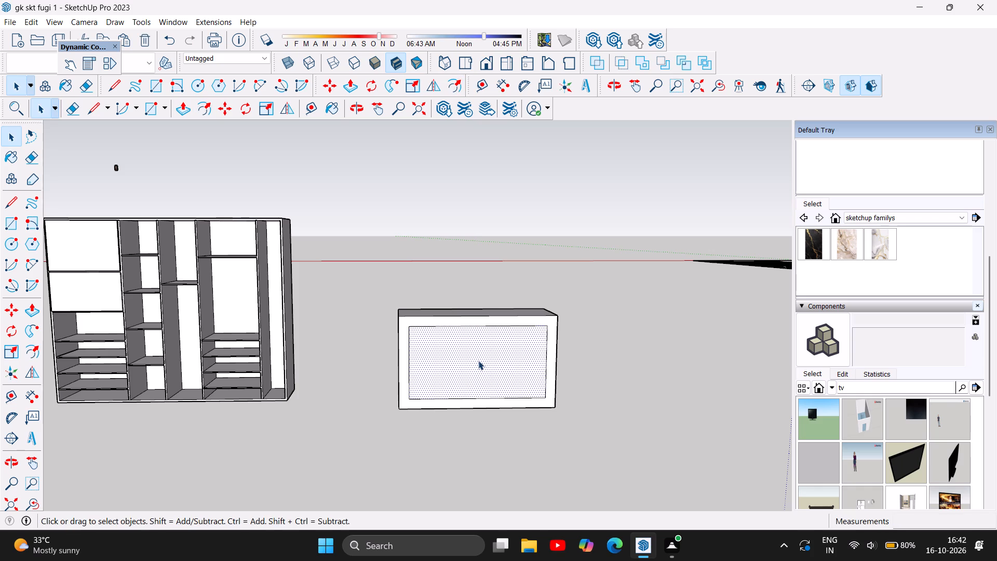
{"action": "key", "text": "p"}
{"action": "left_click", "coordinate": [475, 359]}
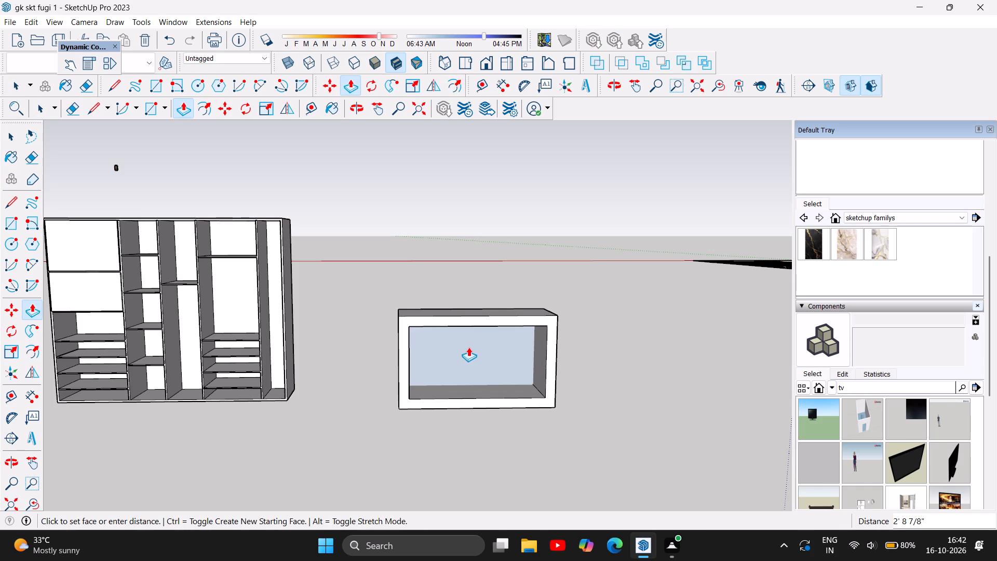
{"action": "double_click", "coordinate": [474, 347]}
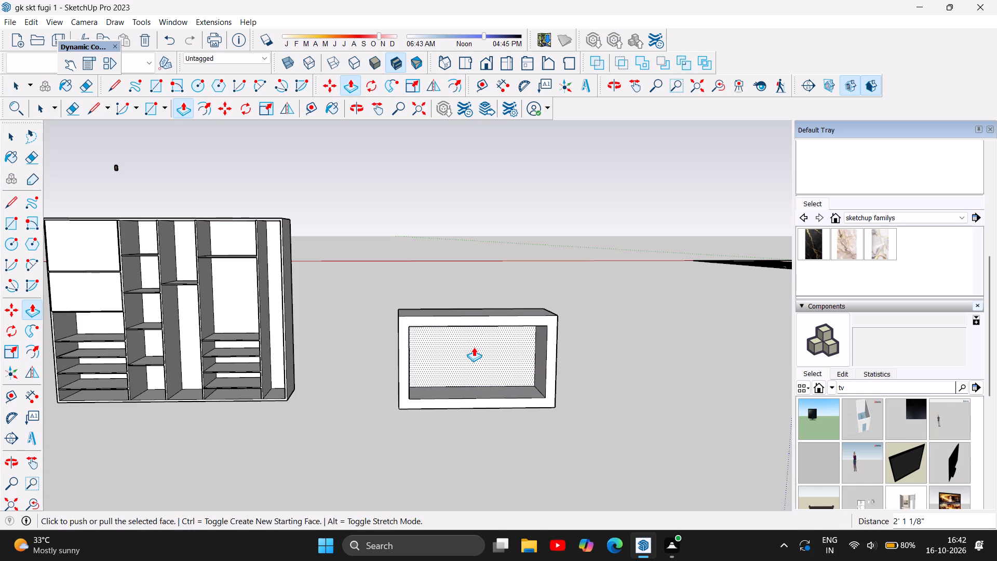
Select the hollow box with all its connected geometry and make it a group.
{"action": "key", "text": "space"}
{"action": "triple_click", "coordinate": [402, 380]}
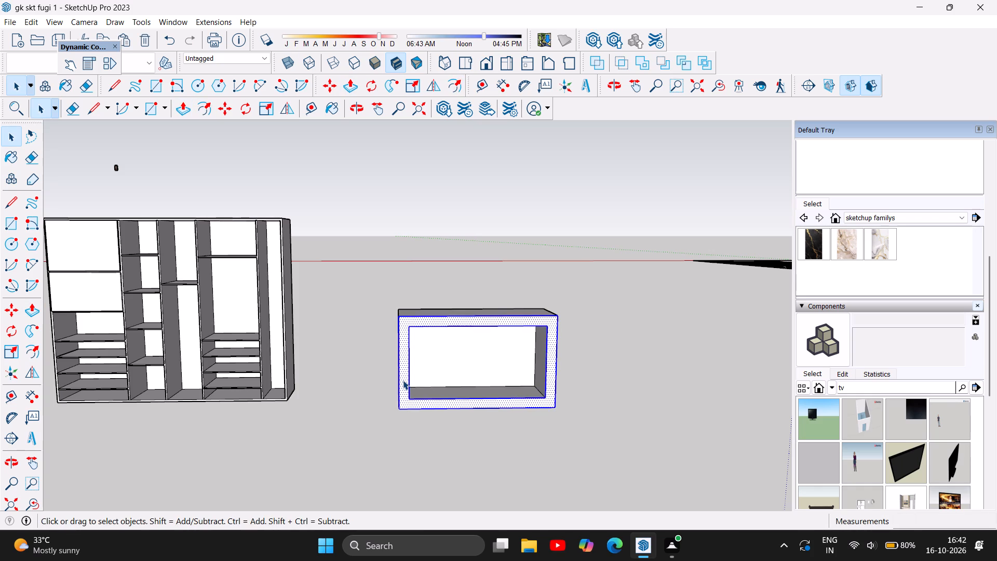
{"action": "double_click", "coordinate": [403, 380]}
{"action": "right_click", "coordinate": [402, 380]}
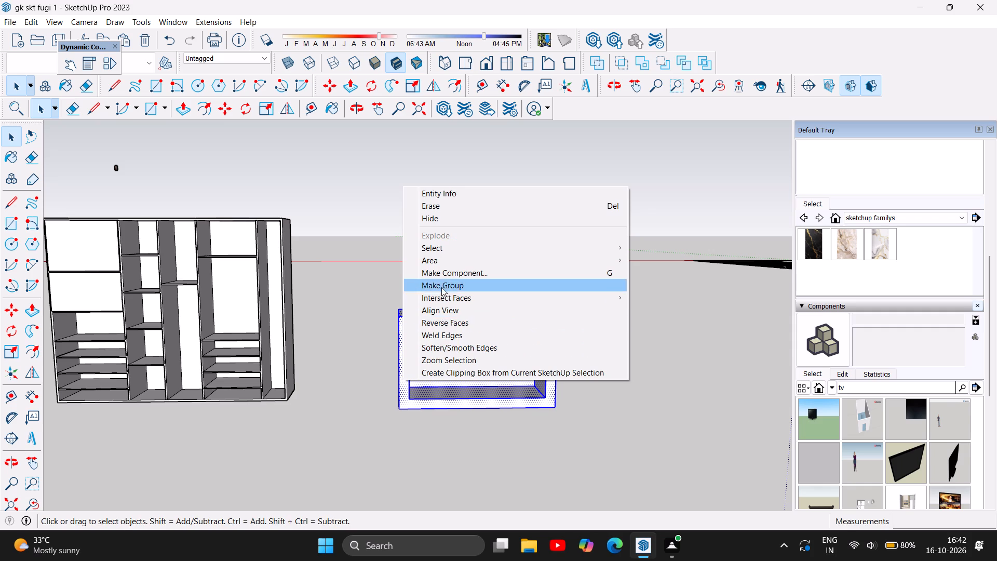
{"action": "left_click", "coordinate": [441, 287]}
{"action": "left_click", "coordinate": [407, 294]}
Draw a rectangle about 5' 10" by 3' 1" covering the front opening of the box.
{"action": "key", "text": "r"}
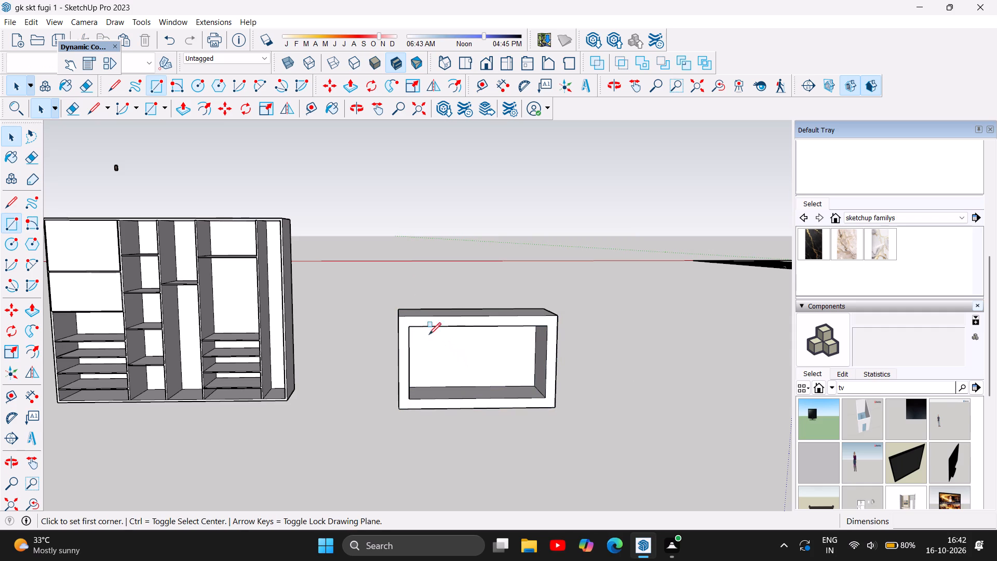
{"action": "left_click", "coordinate": [411, 328]}
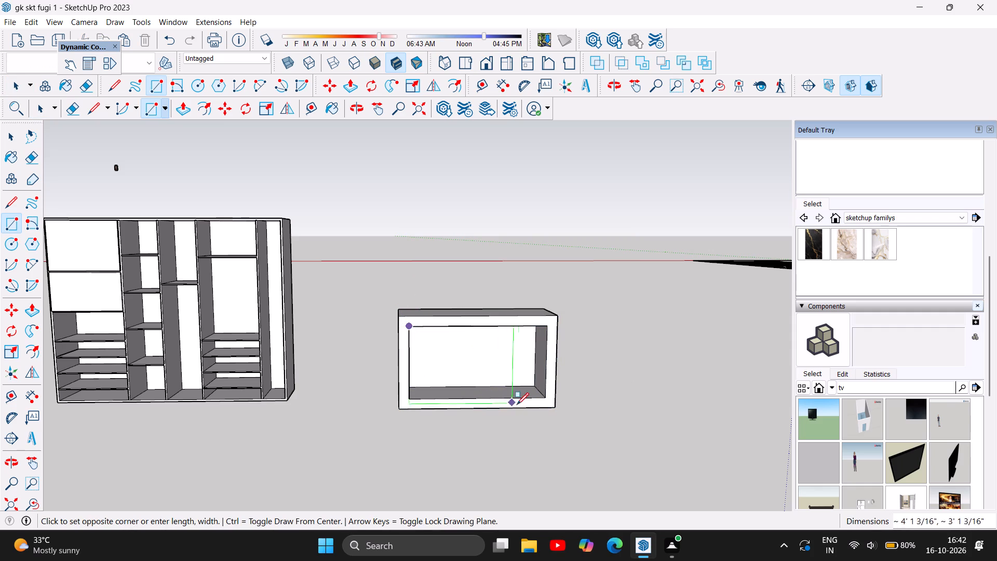
{"action": "left_click", "coordinate": [542, 397]}
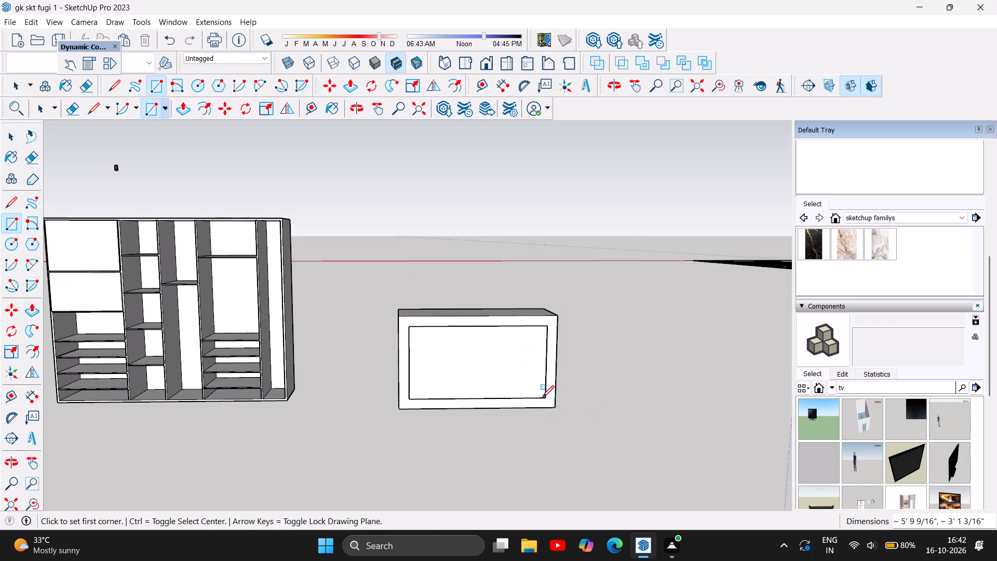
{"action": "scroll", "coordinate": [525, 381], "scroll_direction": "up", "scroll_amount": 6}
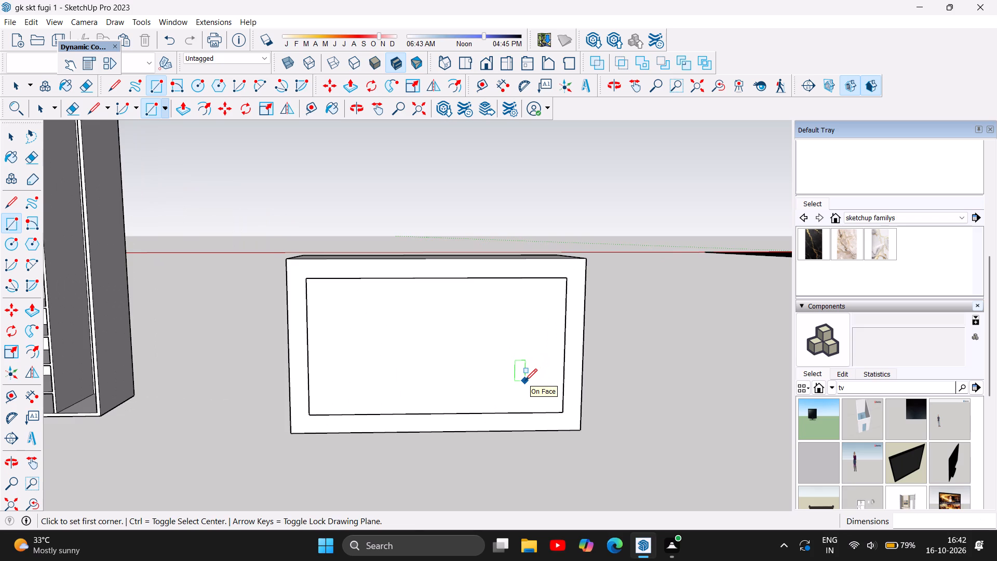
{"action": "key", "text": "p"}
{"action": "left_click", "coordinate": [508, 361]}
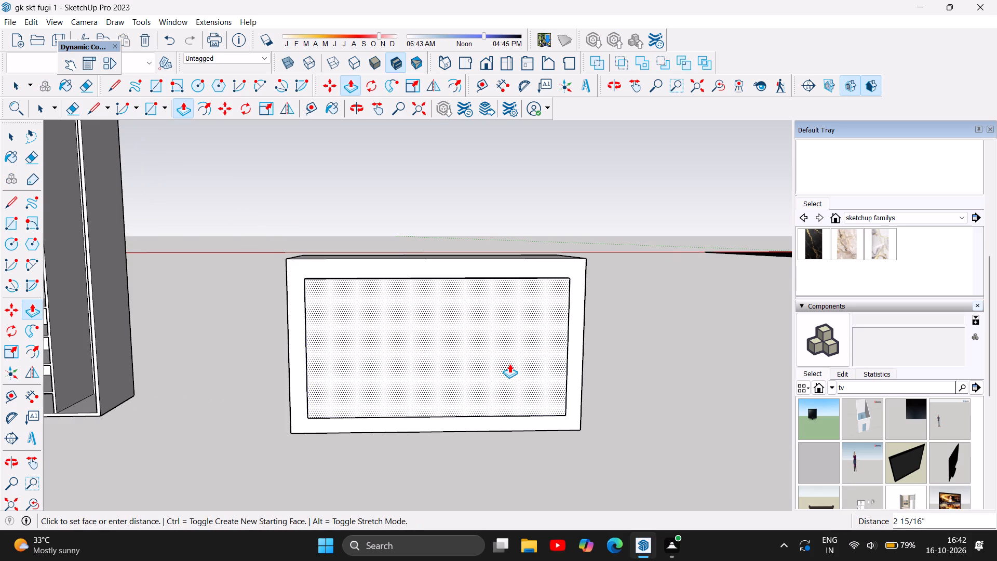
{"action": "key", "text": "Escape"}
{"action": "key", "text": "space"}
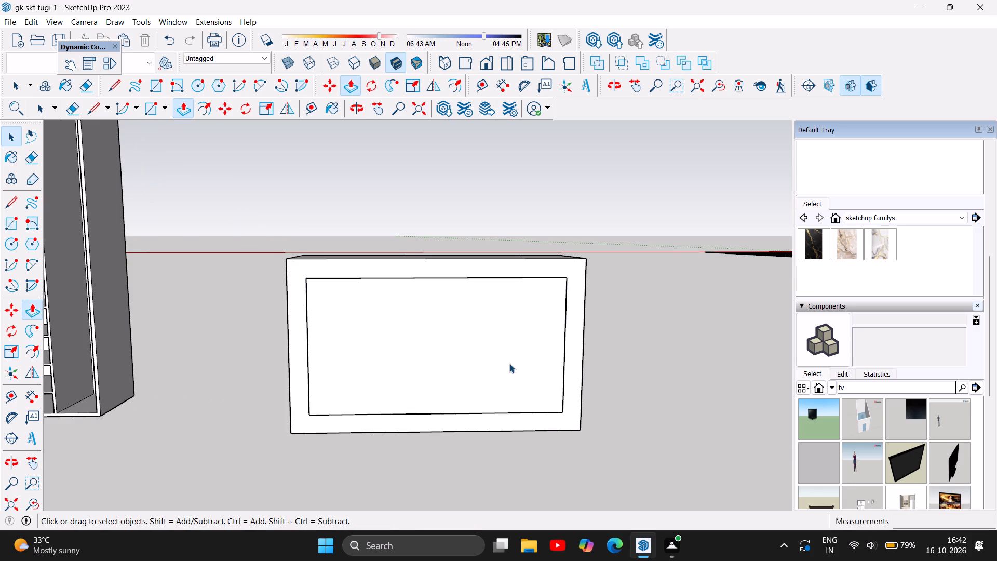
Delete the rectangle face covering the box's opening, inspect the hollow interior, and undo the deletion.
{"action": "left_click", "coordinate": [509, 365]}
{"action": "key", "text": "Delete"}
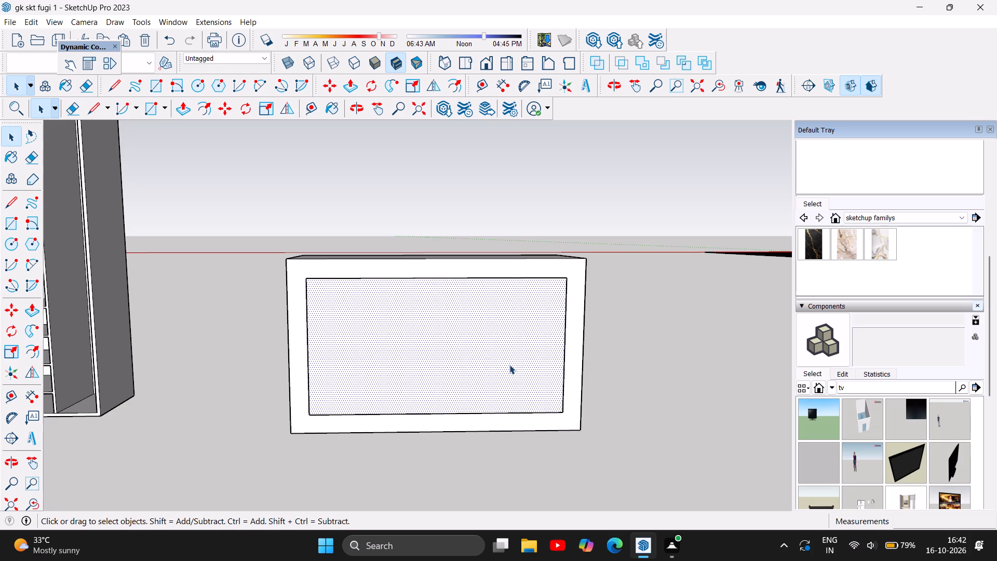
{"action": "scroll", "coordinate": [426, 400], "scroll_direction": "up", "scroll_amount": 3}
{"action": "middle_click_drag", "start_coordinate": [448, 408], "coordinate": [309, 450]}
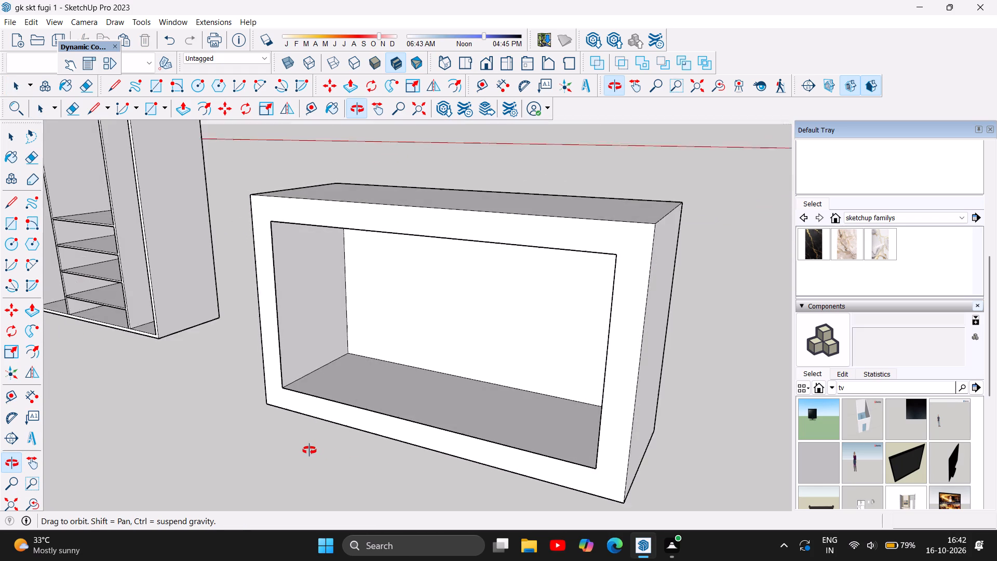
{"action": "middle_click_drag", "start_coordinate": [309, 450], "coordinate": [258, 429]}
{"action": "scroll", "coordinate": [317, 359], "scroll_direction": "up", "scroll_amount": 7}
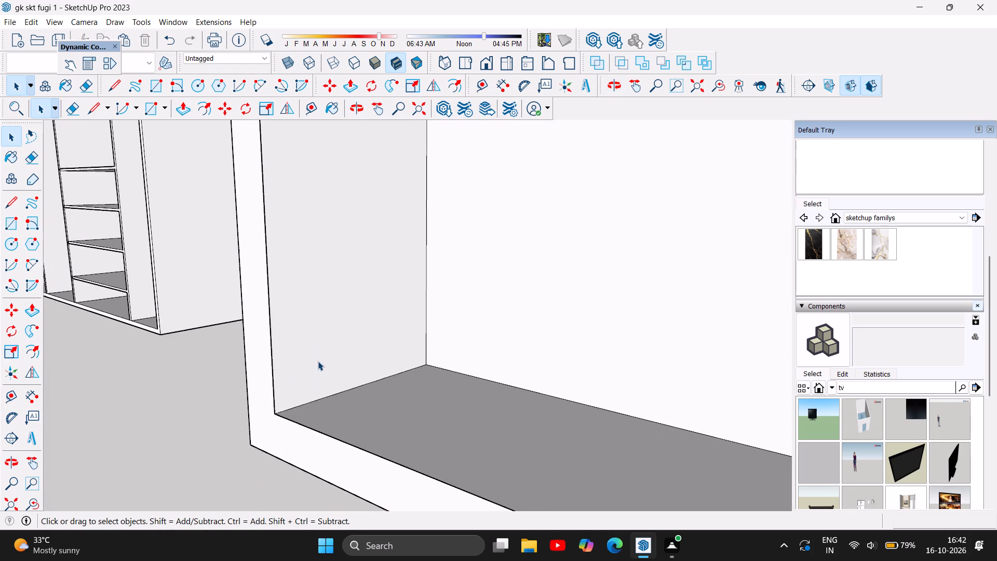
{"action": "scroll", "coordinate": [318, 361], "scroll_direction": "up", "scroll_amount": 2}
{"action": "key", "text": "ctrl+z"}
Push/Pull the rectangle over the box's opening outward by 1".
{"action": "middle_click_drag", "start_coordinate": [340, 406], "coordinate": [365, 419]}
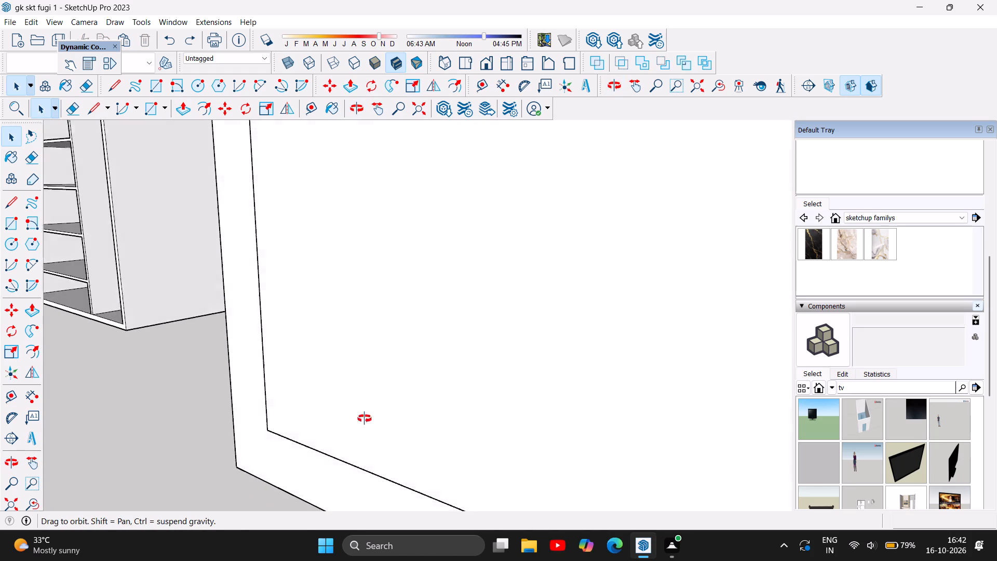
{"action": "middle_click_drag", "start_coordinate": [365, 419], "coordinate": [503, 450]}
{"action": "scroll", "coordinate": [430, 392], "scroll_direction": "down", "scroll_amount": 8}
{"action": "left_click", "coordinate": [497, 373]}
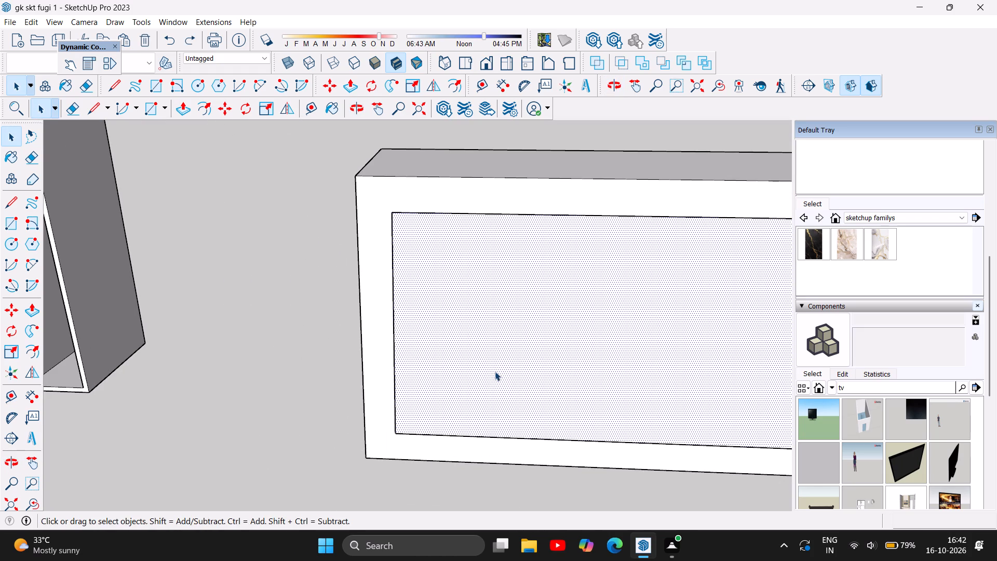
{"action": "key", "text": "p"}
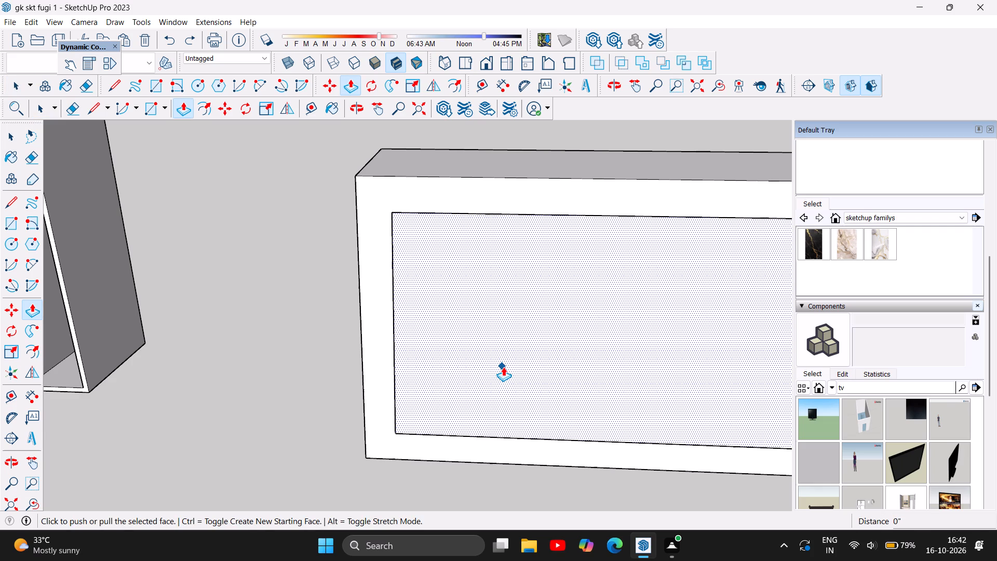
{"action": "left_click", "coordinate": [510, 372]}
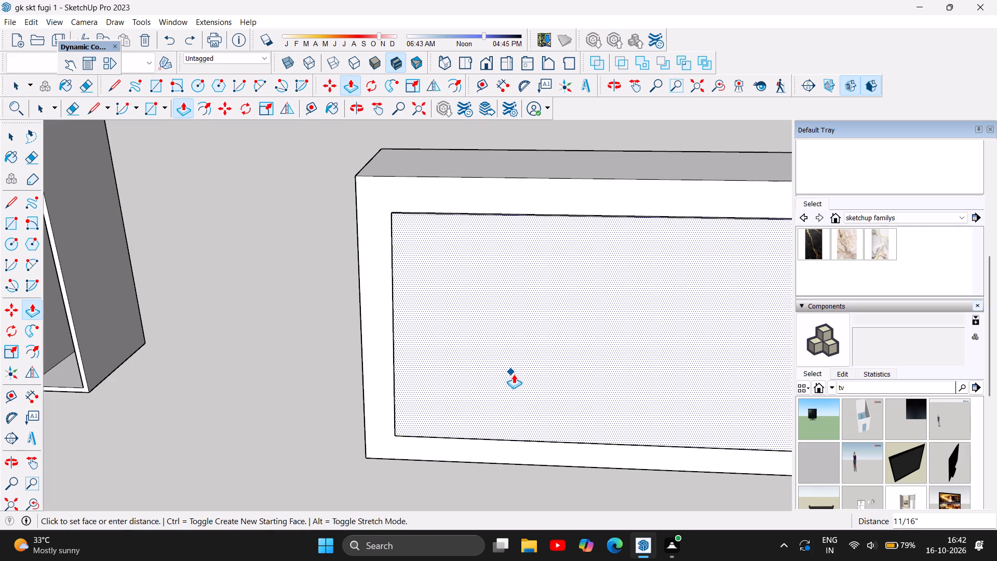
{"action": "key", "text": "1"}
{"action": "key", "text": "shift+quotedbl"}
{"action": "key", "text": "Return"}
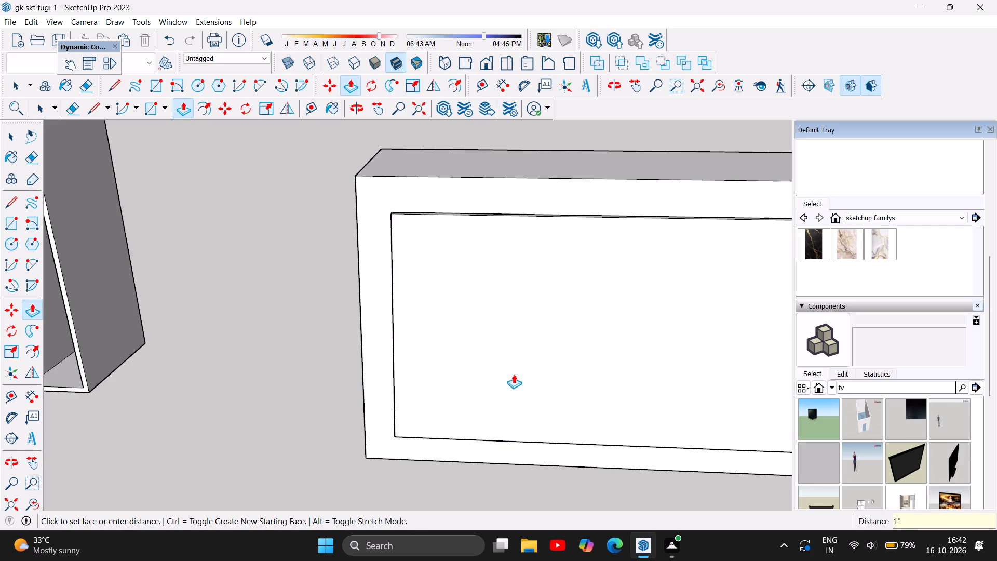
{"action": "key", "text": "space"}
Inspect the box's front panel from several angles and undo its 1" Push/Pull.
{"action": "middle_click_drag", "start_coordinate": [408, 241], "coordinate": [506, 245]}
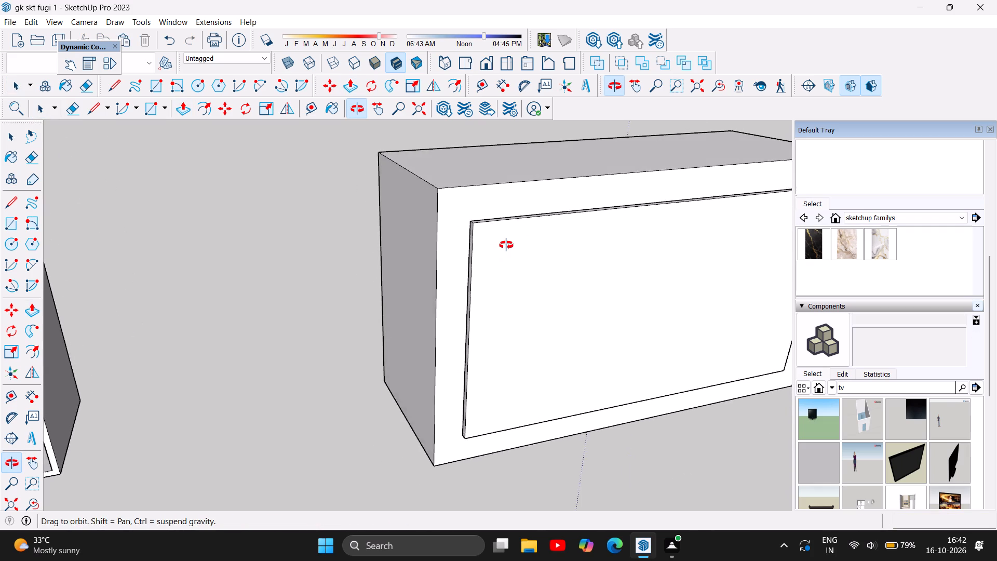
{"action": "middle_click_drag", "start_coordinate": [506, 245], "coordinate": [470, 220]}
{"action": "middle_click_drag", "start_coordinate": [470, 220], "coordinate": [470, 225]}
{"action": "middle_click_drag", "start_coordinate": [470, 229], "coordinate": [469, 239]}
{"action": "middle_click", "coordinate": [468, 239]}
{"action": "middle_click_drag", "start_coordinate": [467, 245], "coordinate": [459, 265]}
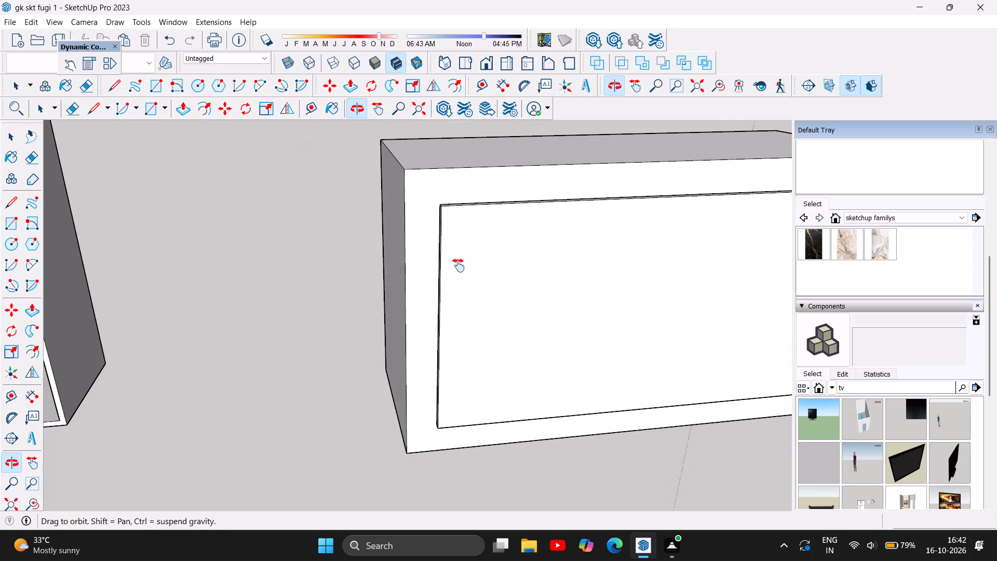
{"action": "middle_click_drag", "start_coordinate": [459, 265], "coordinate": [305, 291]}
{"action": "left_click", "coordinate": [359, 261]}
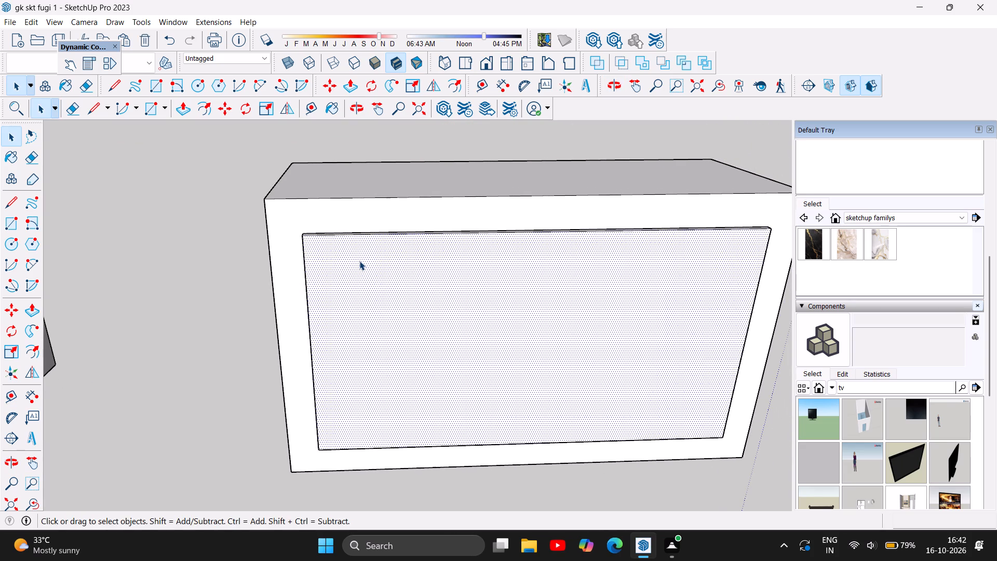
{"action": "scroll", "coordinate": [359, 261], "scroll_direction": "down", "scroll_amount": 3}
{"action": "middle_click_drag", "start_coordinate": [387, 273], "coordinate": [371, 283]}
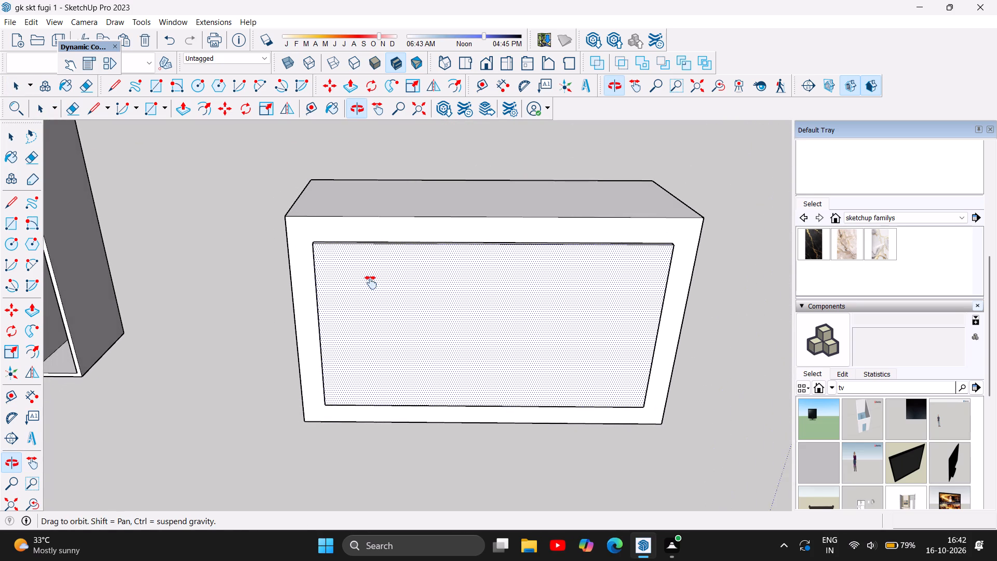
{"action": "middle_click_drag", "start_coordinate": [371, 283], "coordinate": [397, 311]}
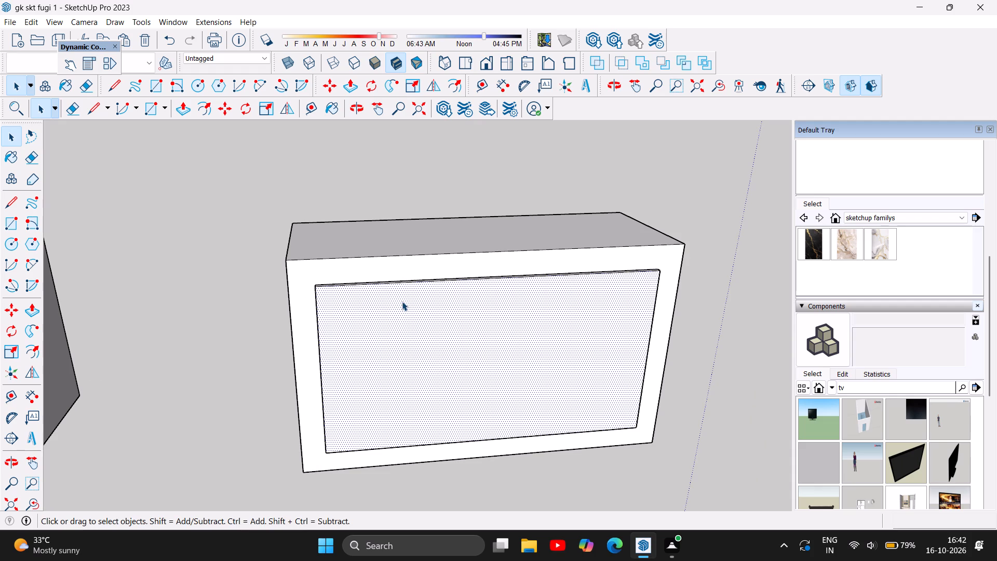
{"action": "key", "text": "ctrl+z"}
Select the box's front panel face and look through the material collections for a finish to paint it with.
{"action": "left_click", "coordinate": [428, 336]}
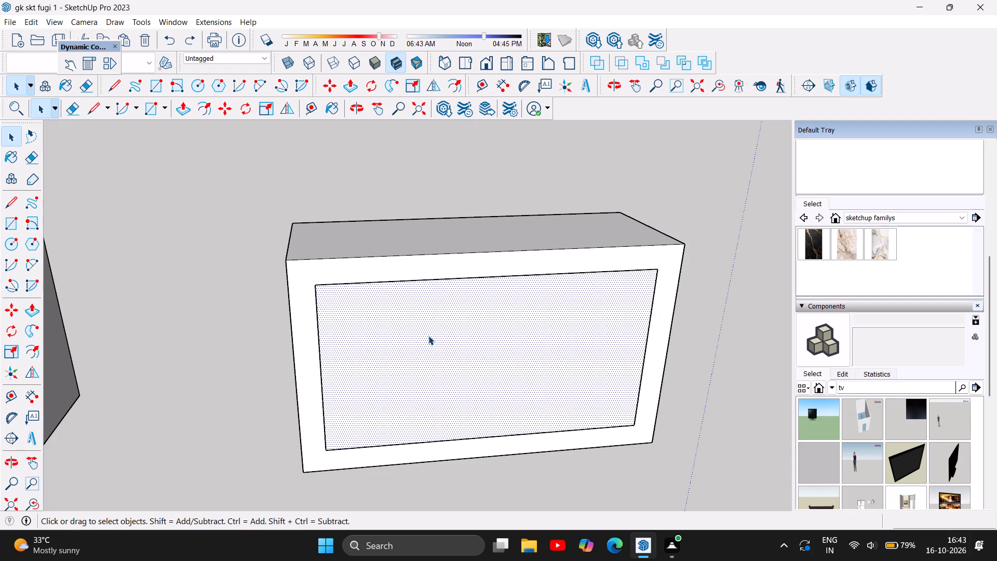
{"action": "key", "text": "b"}
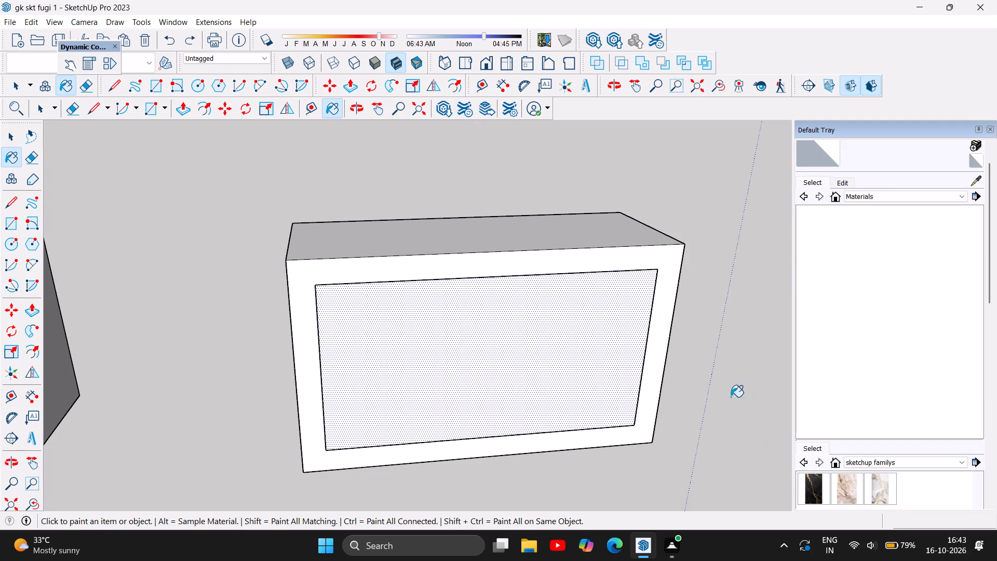
{"action": "left_click", "coordinate": [963, 194]}
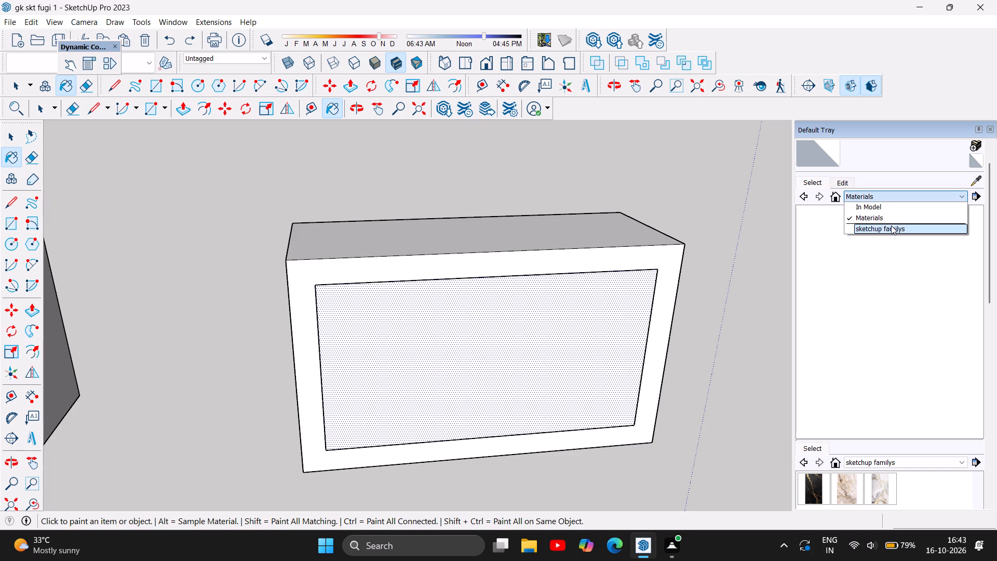
{"action": "left_click", "coordinate": [889, 219]}
{"action": "scroll", "coordinate": [887, 251], "scroll_direction": "down", "scroll_amount": 2}
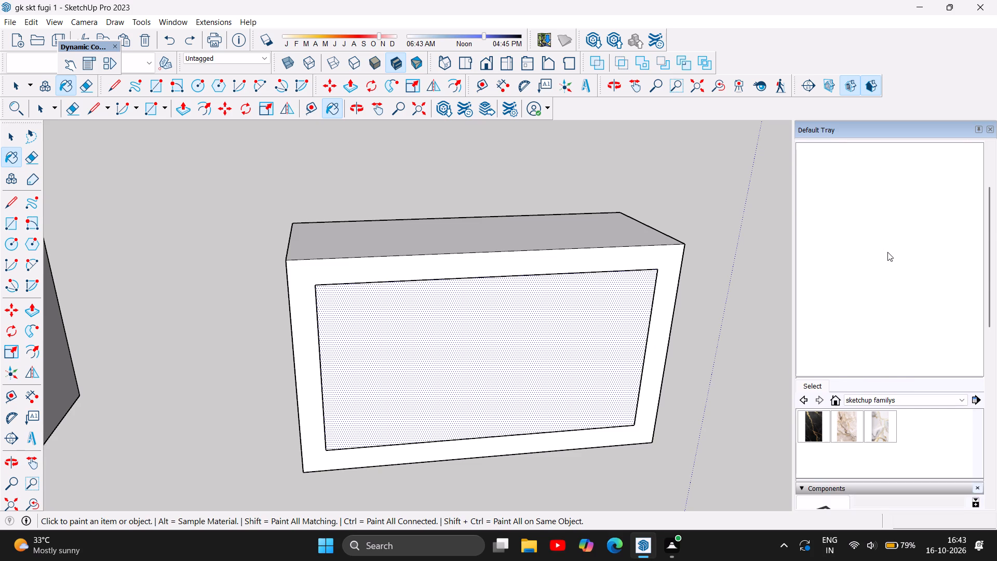
{"action": "scroll", "coordinate": [887, 252], "scroll_direction": "down", "scroll_amount": 12}
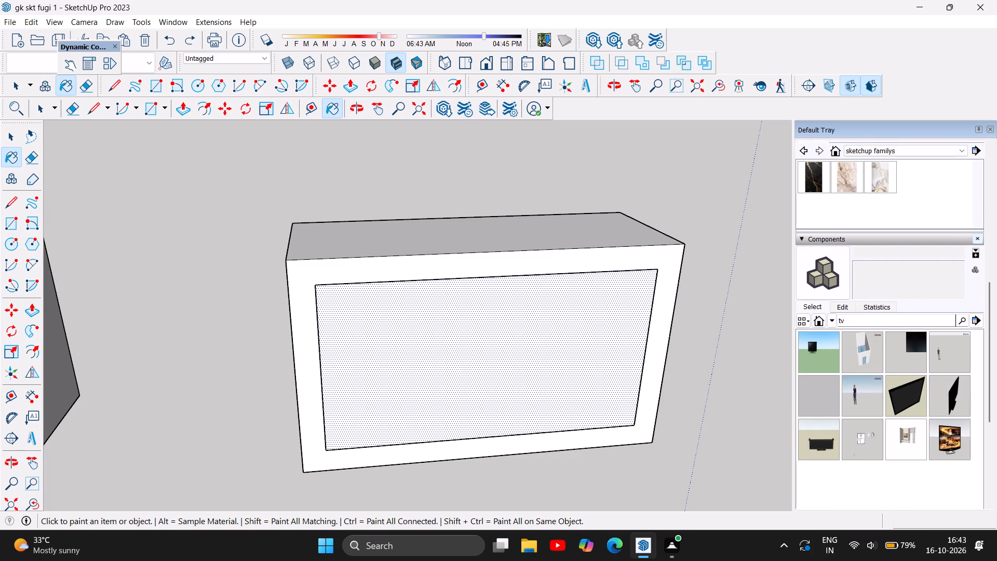
{"action": "scroll", "coordinate": [919, 230], "scroll_direction": "up", "scroll_amount": 2}
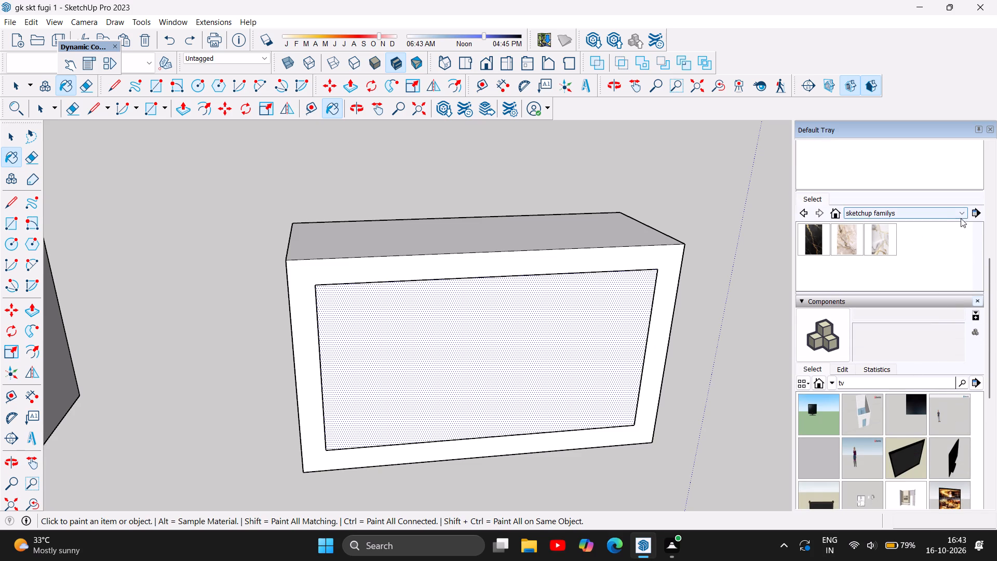
{"action": "left_click", "coordinate": [965, 214]}
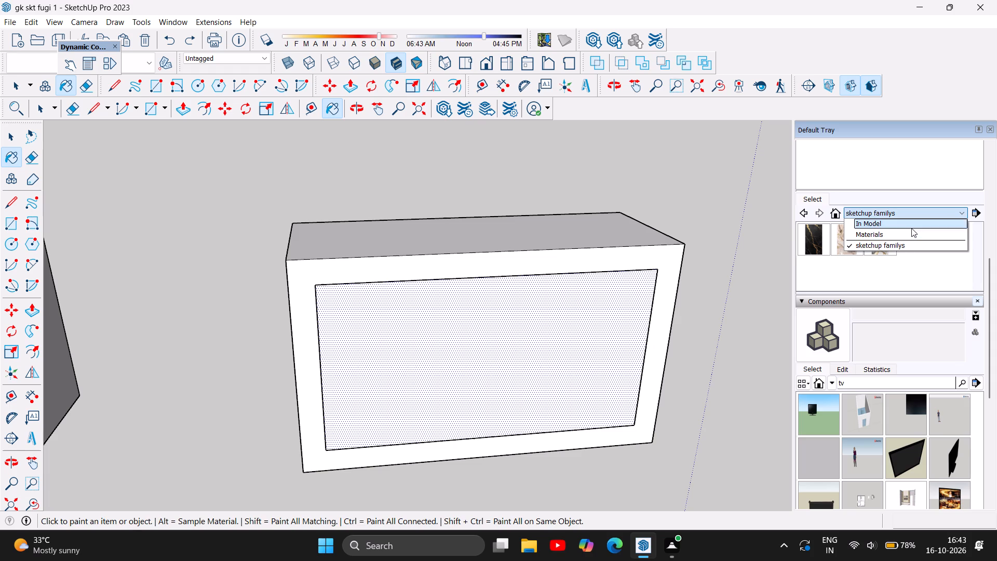
{"action": "scroll", "coordinate": [944, 262], "scroll_direction": "up", "scroll_amount": 1}
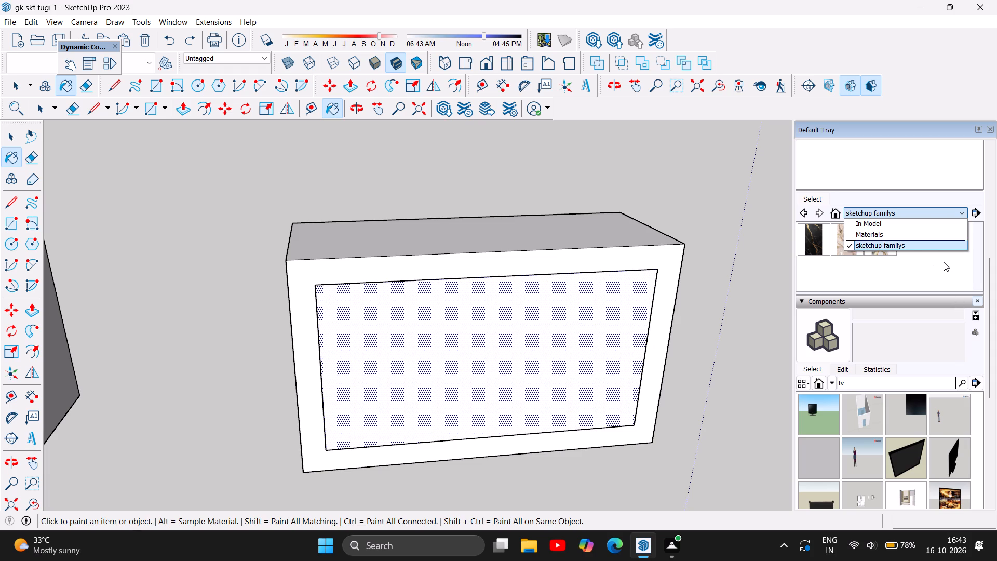
{"action": "left_click", "coordinate": [887, 235]}
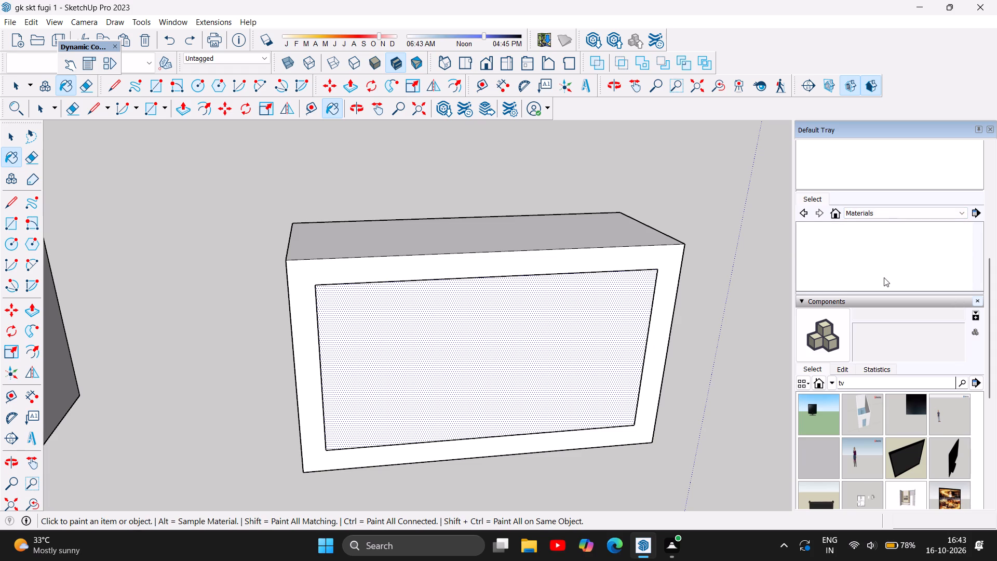
{"action": "scroll", "coordinate": [884, 280], "scroll_direction": "down", "scroll_amount": 4}
{"action": "scroll", "coordinate": [884, 280], "scroll_direction": "up", "scroll_amount": 6}
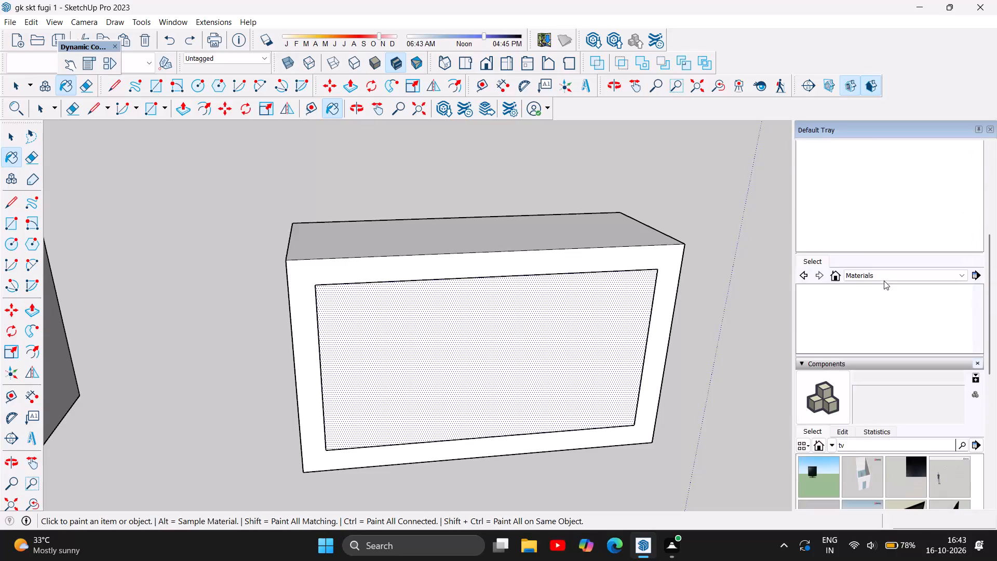
{"action": "scroll", "coordinate": [884, 280], "scroll_direction": "up", "scroll_amount": 12}
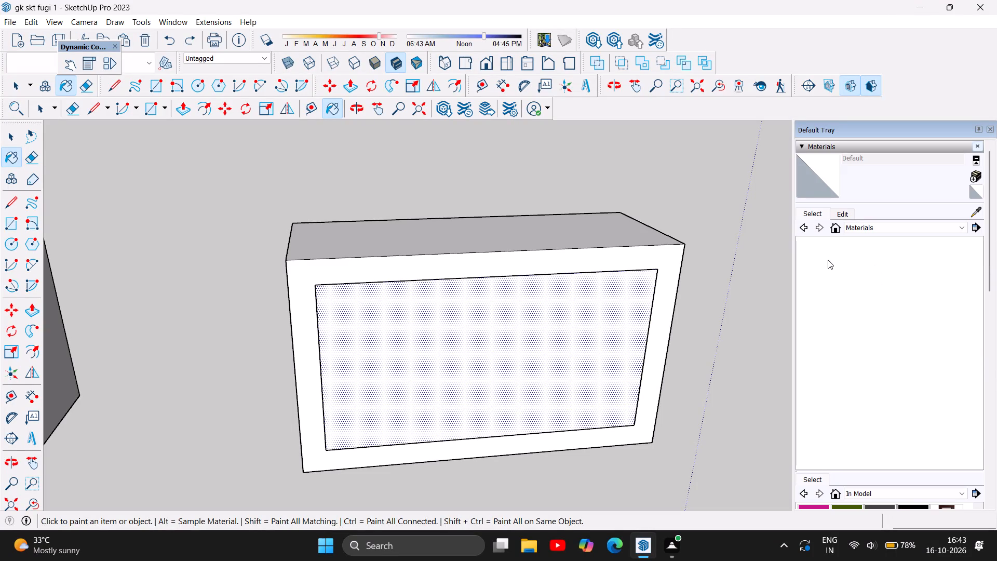
{"action": "scroll", "coordinate": [873, 246], "scroll_direction": "down", "scroll_amount": 1}
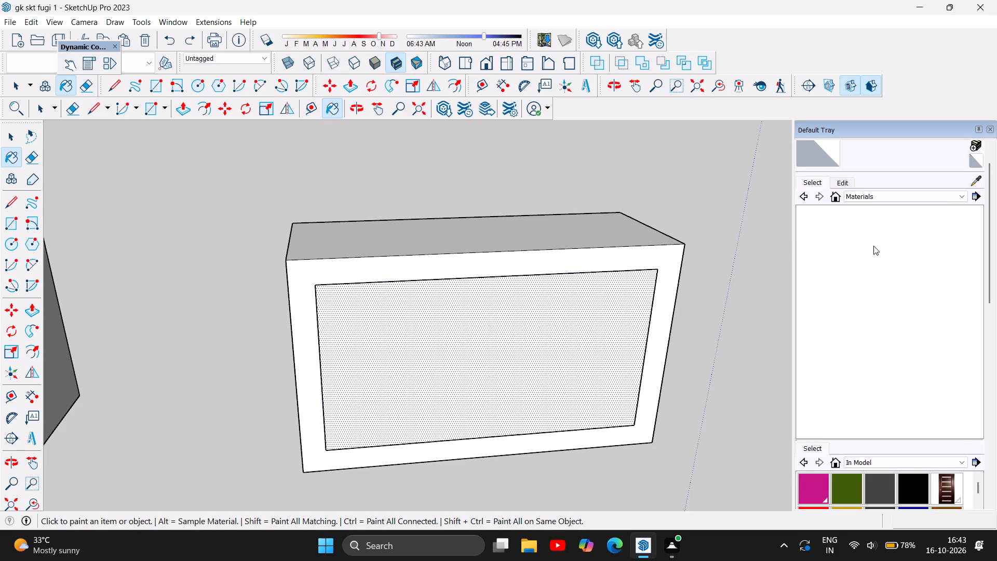
{"action": "scroll", "coordinate": [874, 245], "scroll_direction": "down", "scroll_amount": 5}
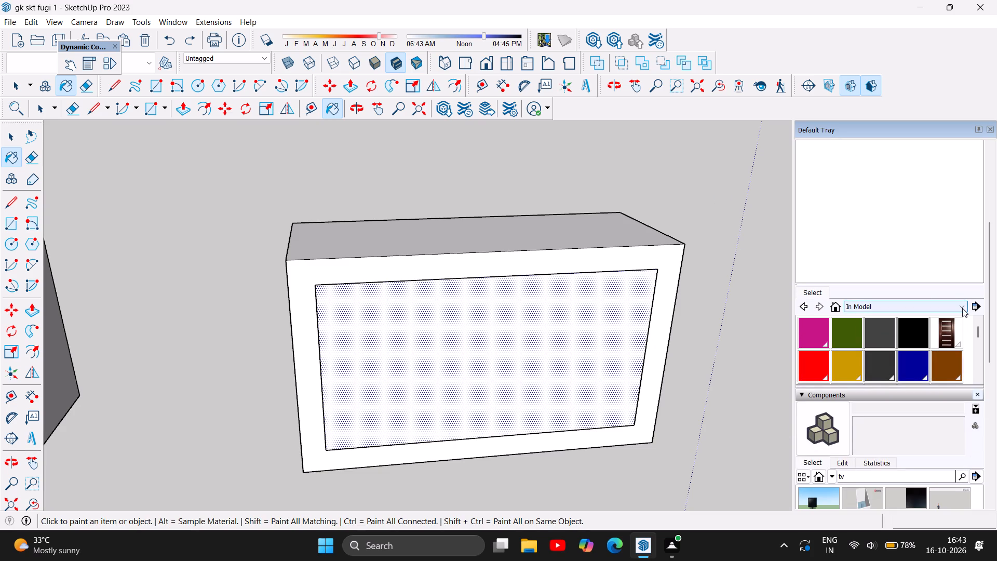
{"action": "left_click", "coordinate": [962, 308]}
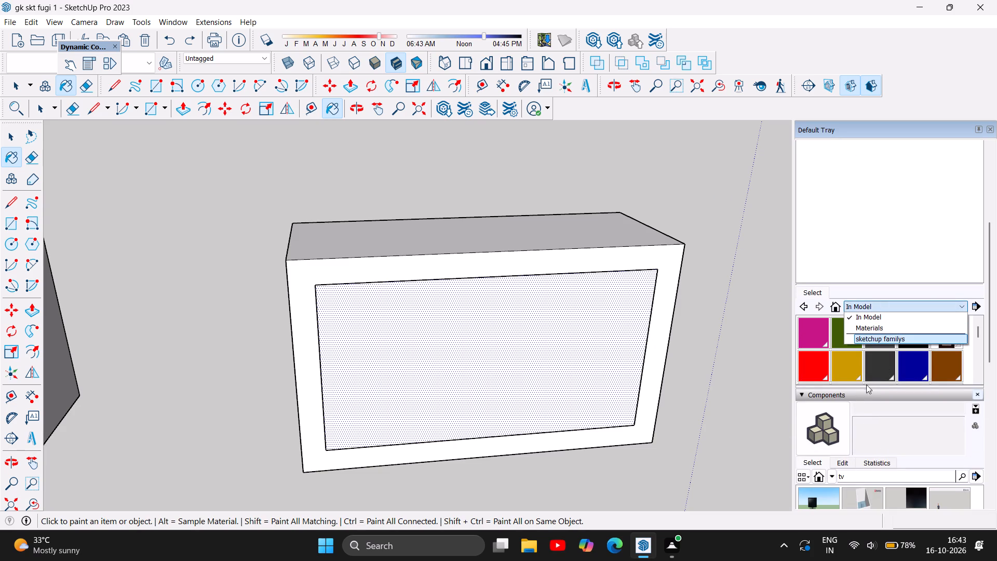
{"action": "scroll", "coordinate": [887, 369], "scroll_direction": "up", "scroll_amount": 7}
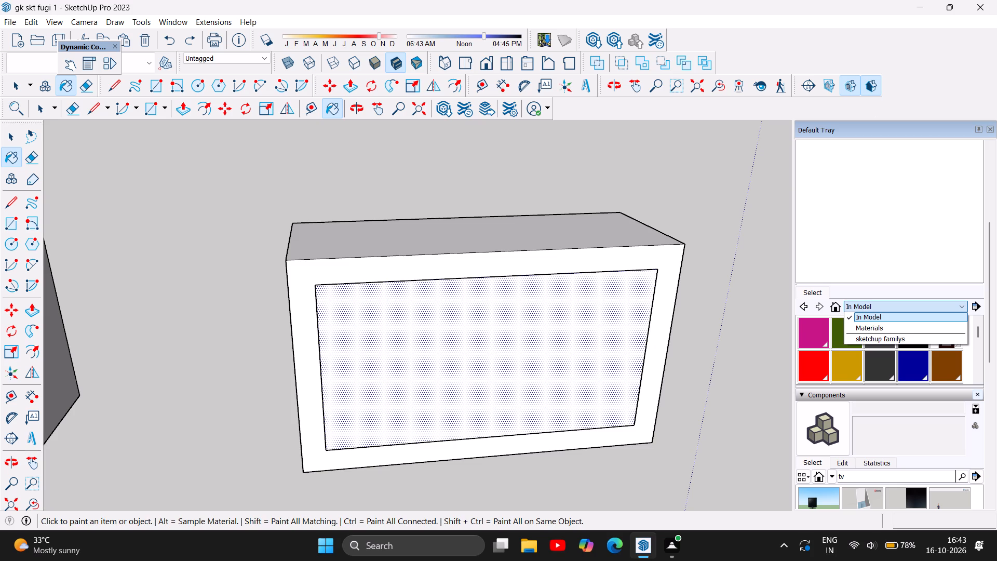
{"action": "left_click", "coordinate": [838, 306]}
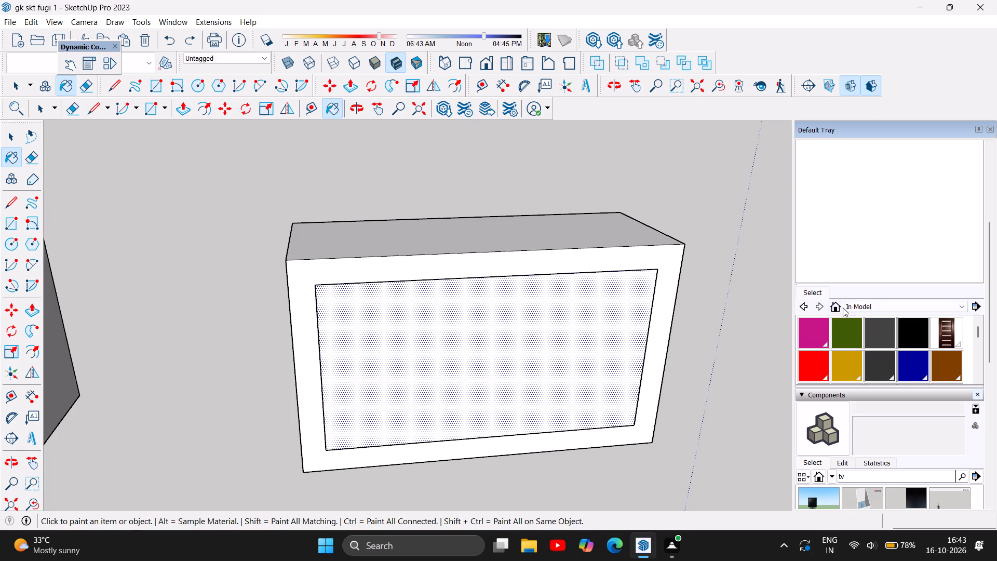
{"action": "left_click", "coordinate": [838, 309]}
{"action": "left_click", "coordinate": [866, 310]}
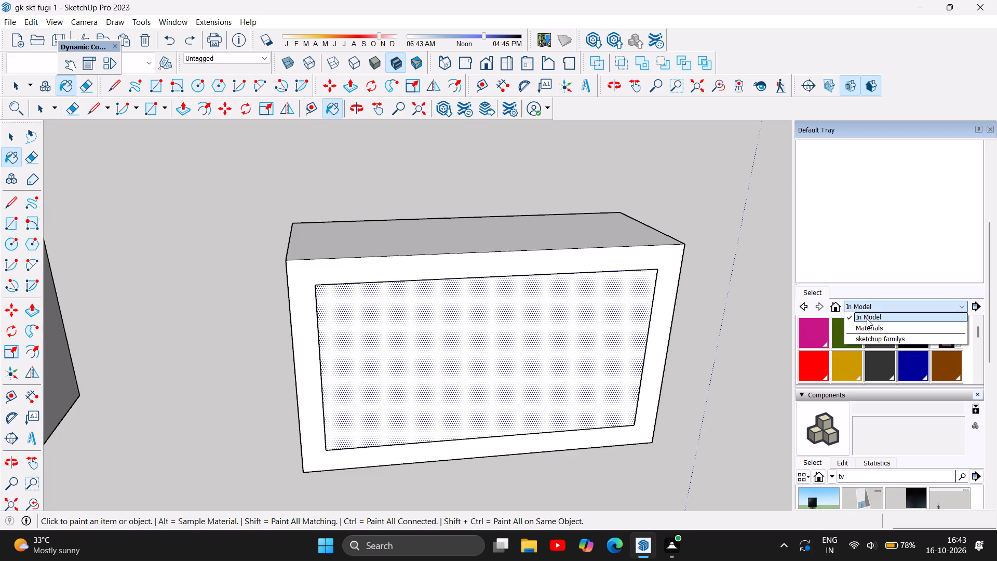
{"action": "left_click", "coordinate": [869, 324]}
{"action": "left_click_drag", "start_coordinate": [975, 335], "coordinate": [975, 339]}
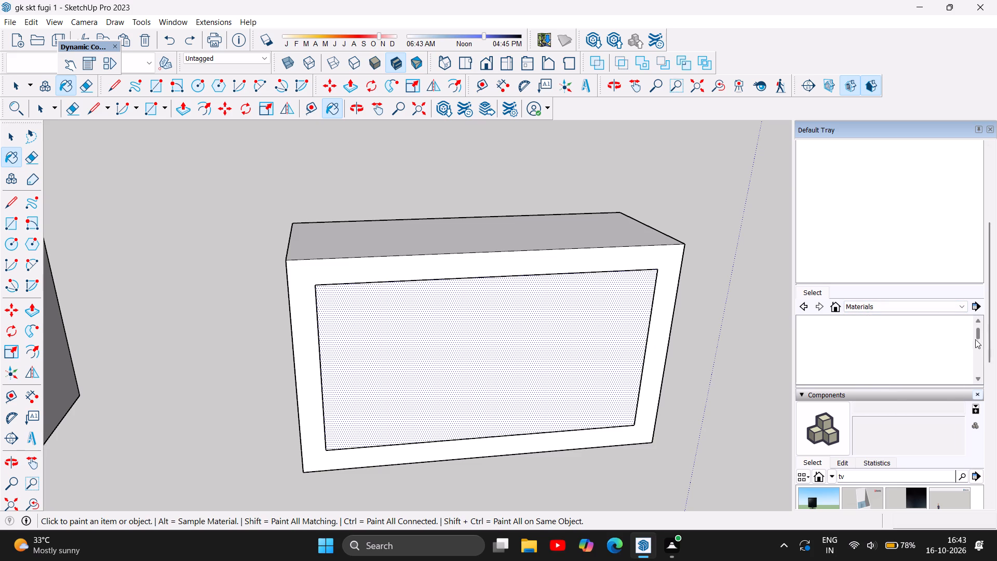
{"action": "left_click_drag", "start_coordinate": [975, 339], "coordinate": [971, 380]}
{"action": "left_click", "coordinate": [979, 305]}
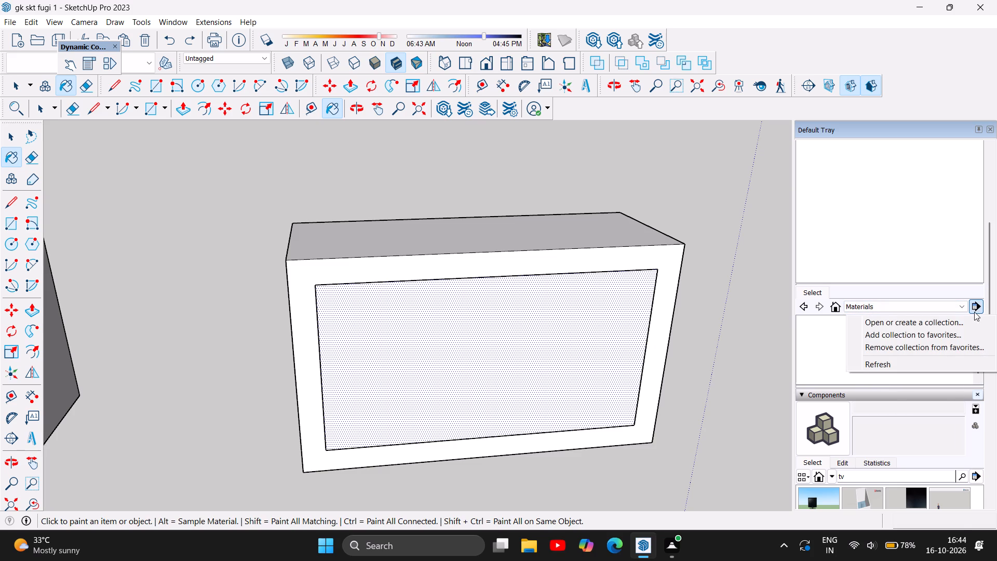
{"action": "left_click", "coordinate": [831, 340]}
{"action": "scroll", "coordinate": [906, 263], "scroll_direction": "up", "scroll_amount": 4}
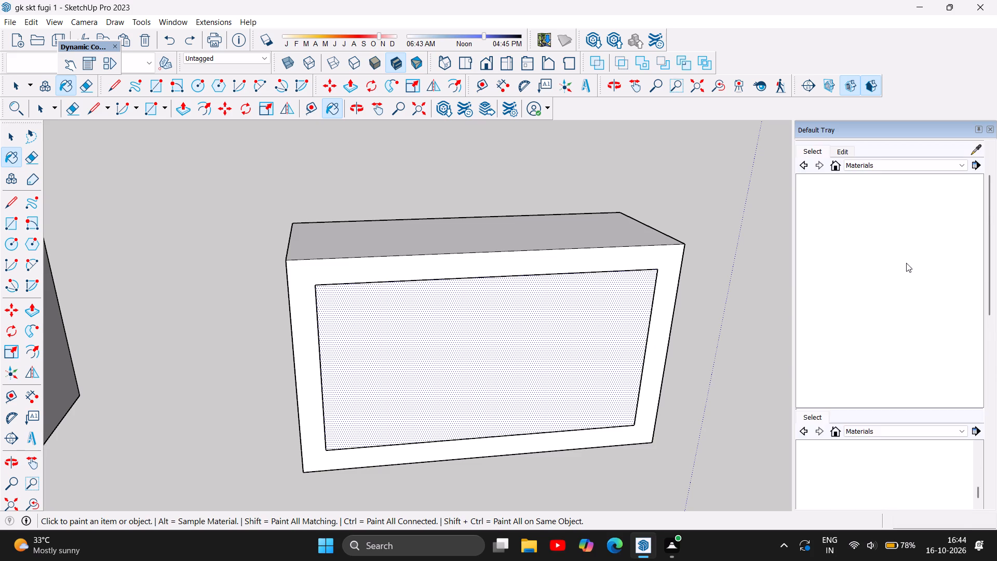
{"action": "scroll", "coordinate": [911, 268], "scroll_direction": "up", "scroll_amount": 4}
Paint the box's front panel face with the translucent light-blue Material~1 from the In Model collection.
{"action": "left_click", "coordinate": [914, 226]}
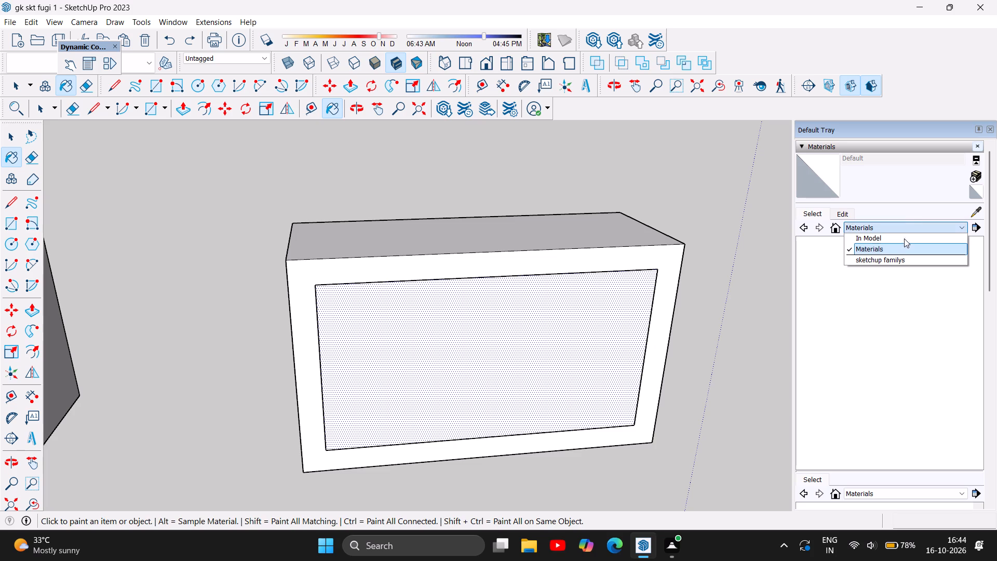
{"action": "left_click", "coordinate": [888, 236]}
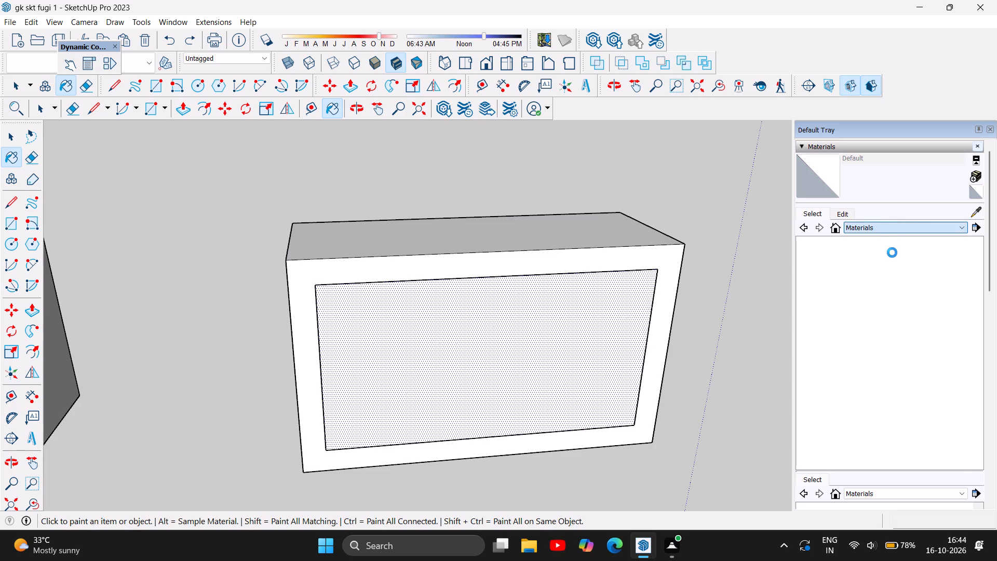
{"action": "scroll", "coordinate": [908, 435], "scroll_direction": "down", "scroll_amount": 4}
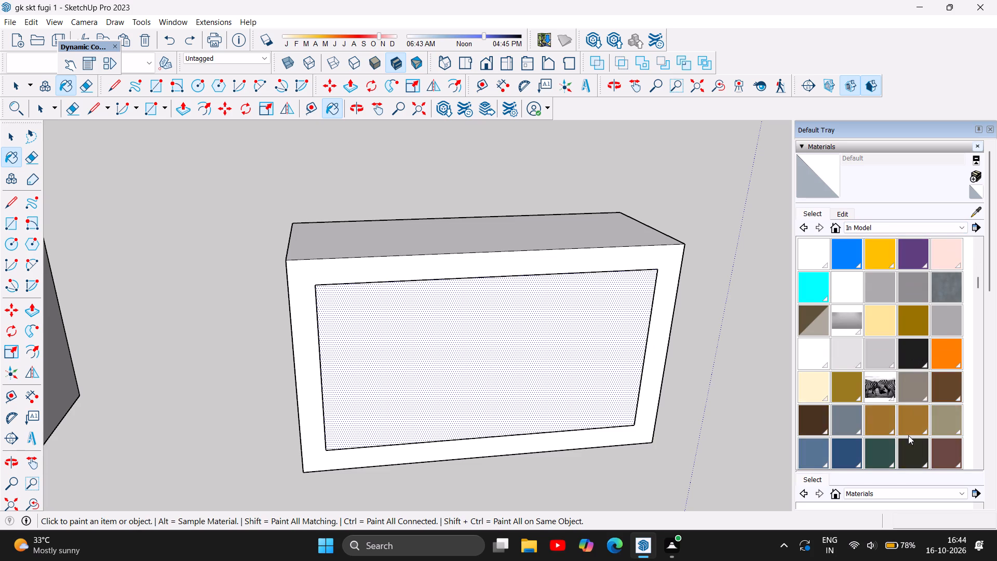
{"action": "scroll", "coordinate": [911, 406], "scroll_direction": "down", "scroll_amount": 4}
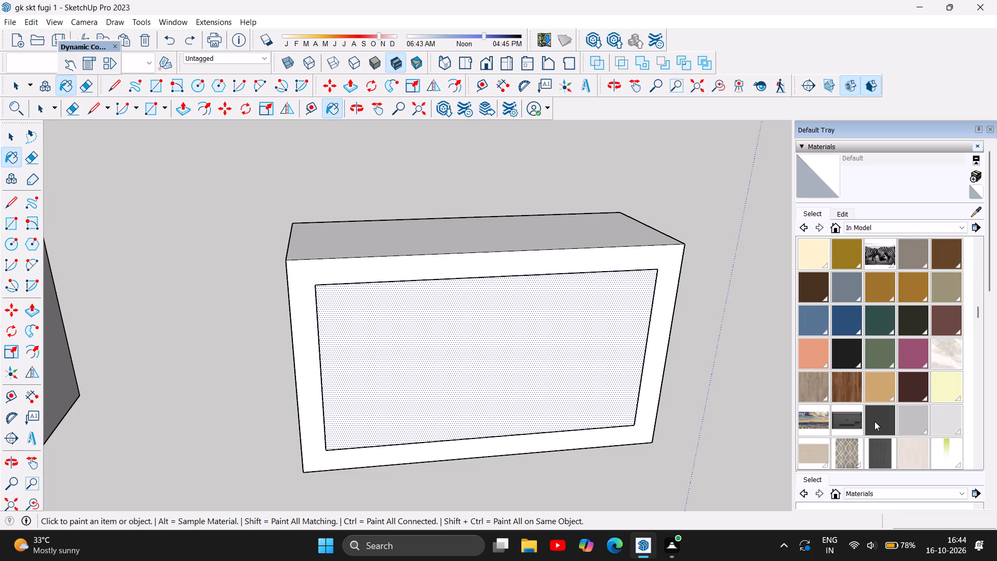
{"action": "scroll", "coordinate": [866, 421], "scroll_direction": "down", "scroll_amount": 6}
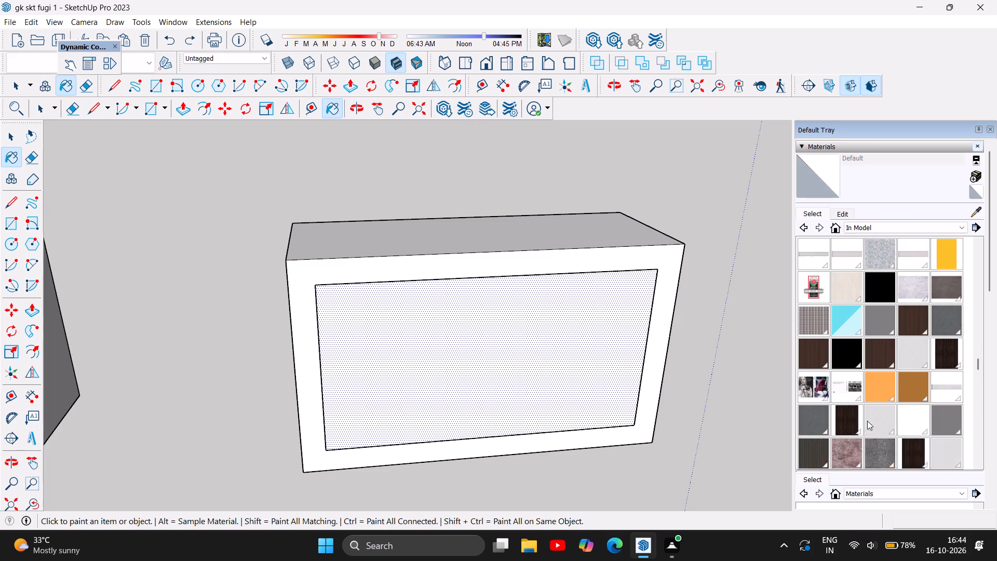
{"action": "scroll", "coordinate": [867, 421], "scroll_direction": "down", "scroll_amount": 2}
{"action": "scroll", "coordinate": [871, 420], "scroll_direction": "up", "scroll_amount": 2}
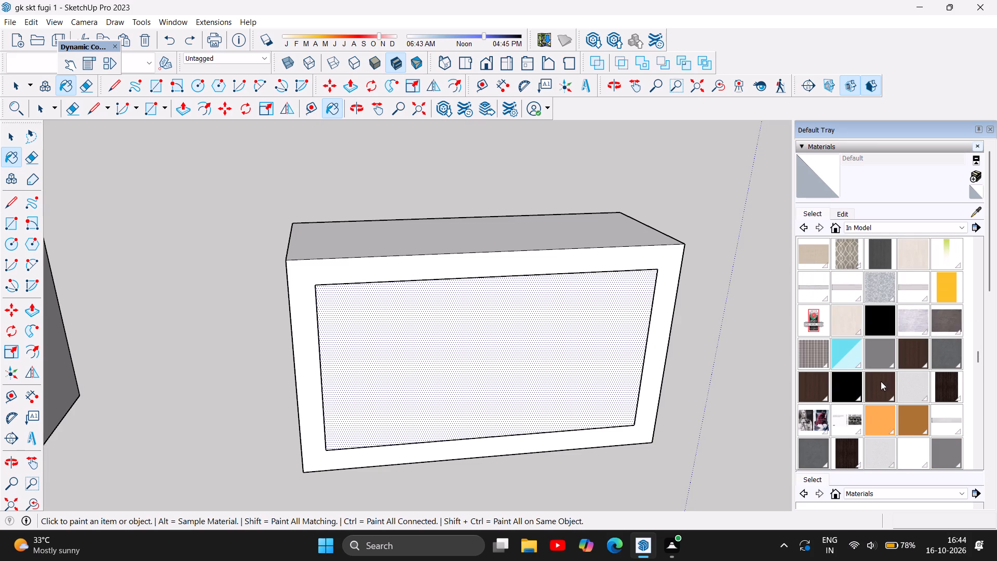
{"action": "double_click", "coordinate": [847, 358]}
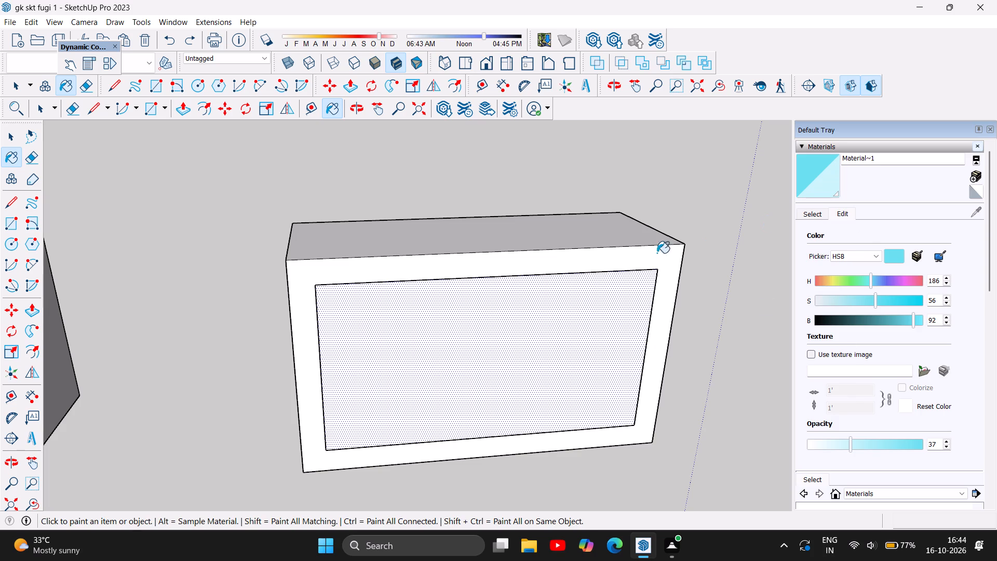
{"action": "left_click", "coordinate": [529, 339]}
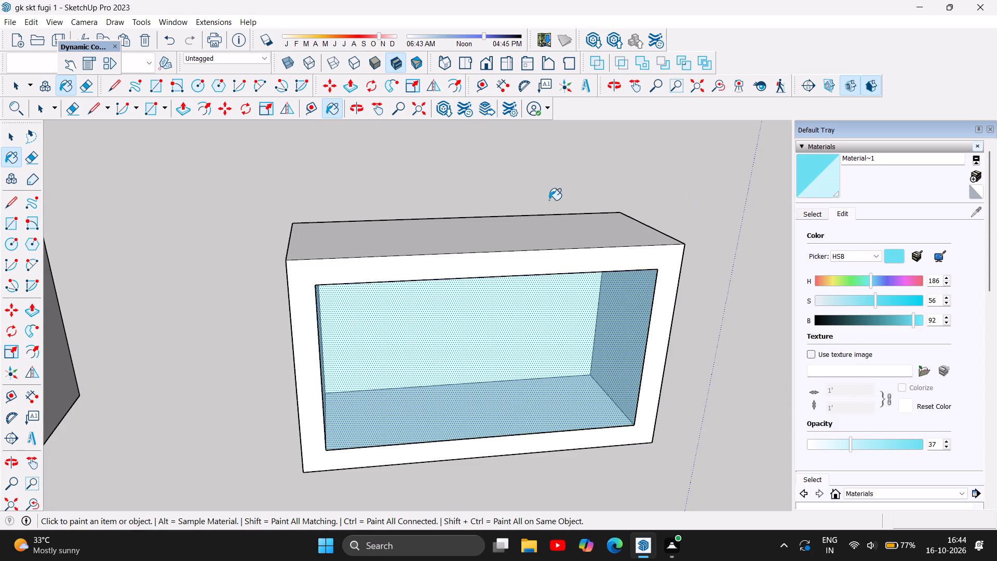
Examine the box's painted front panel and the neighbouring wardrobe from several angles and distances.
{"action": "scroll", "coordinate": [199, 199], "scroll_direction": "down", "scroll_amount": 2}
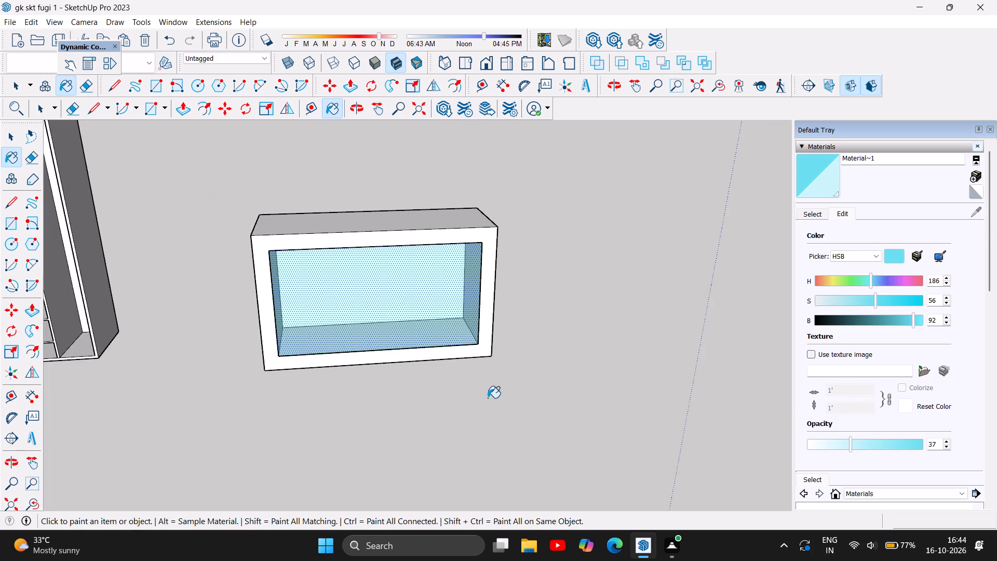
{"action": "scroll", "coordinate": [486, 388], "scroll_direction": "up", "scroll_amount": 3}
{"action": "scroll", "coordinate": [663, 389], "scroll_direction": "down", "scroll_amount": 5}
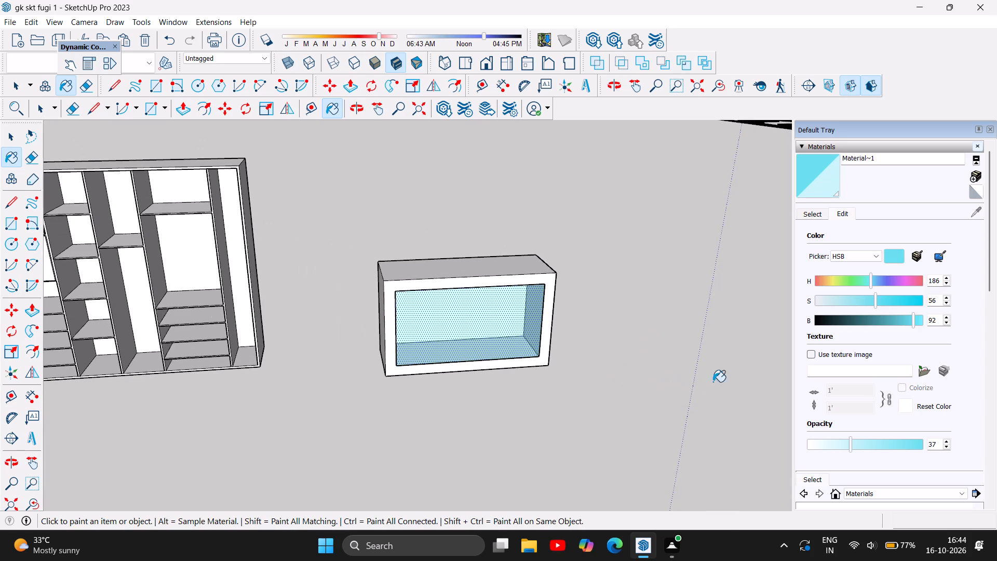
{"action": "scroll", "coordinate": [717, 383], "scroll_direction": "down", "scroll_amount": 6}
{"action": "scroll", "coordinate": [644, 364], "scroll_direction": "up", "scroll_amount": 5}
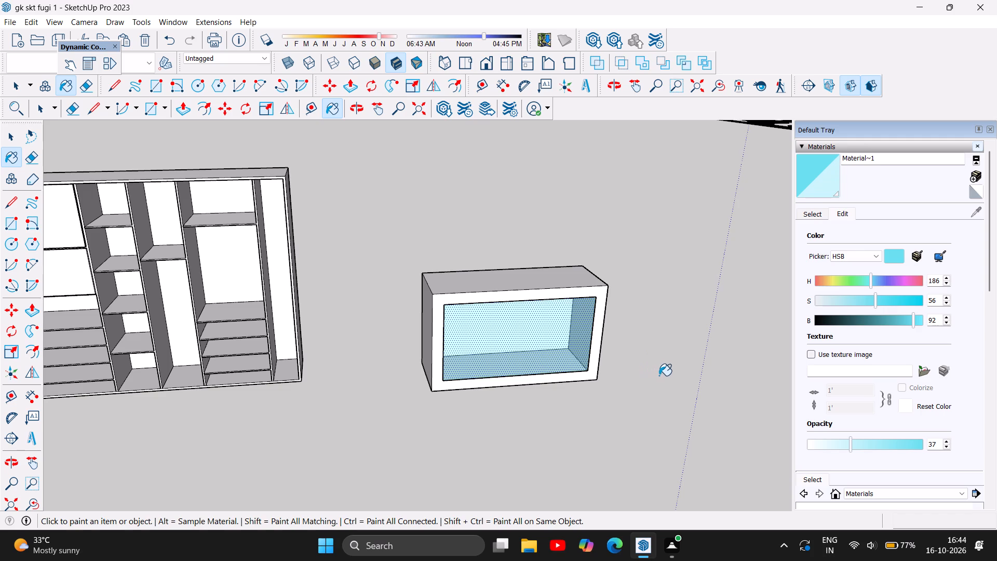
{"action": "left_click", "coordinate": [361, 112]}
{"action": "left_click_drag", "start_coordinate": [422, 388], "coordinate": [517, 345]}
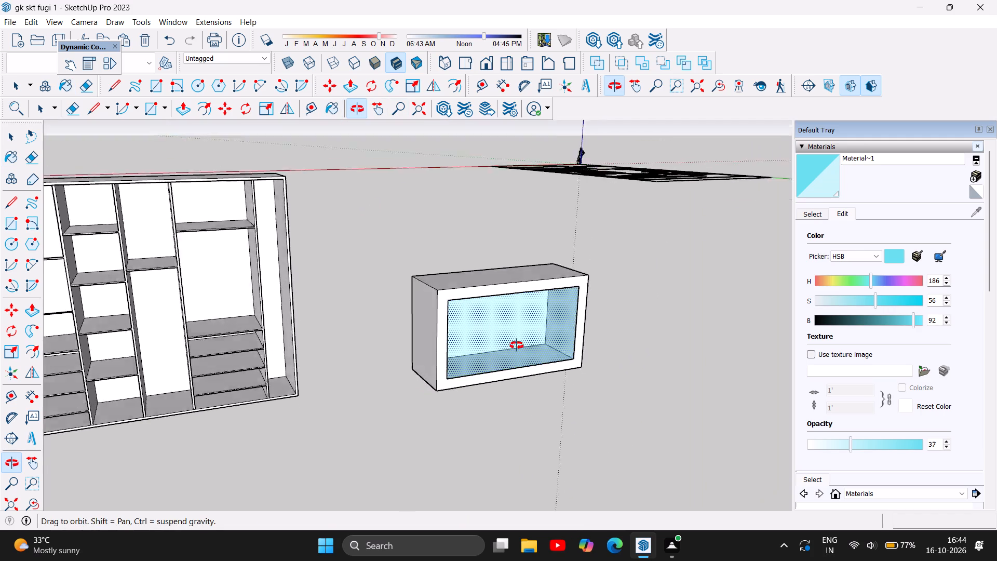
{"action": "left_click_drag", "start_coordinate": [517, 345], "coordinate": [359, 338]}
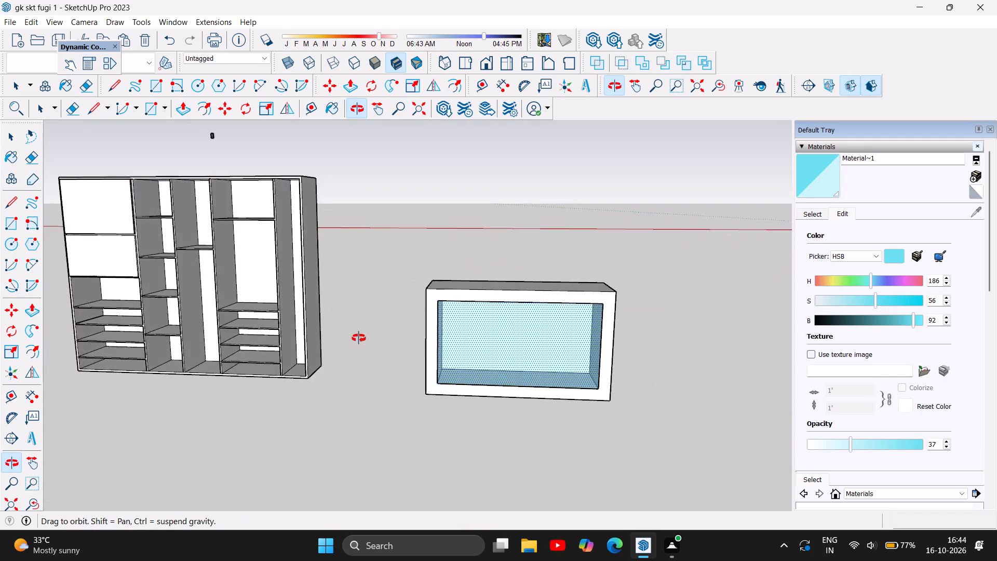
{"action": "left_click_drag", "start_coordinate": [359, 338], "coordinate": [340, 352]}
{"action": "scroll", "coordinate": [443, 400], "scroll_direction": "down", "scroll_amount": 5}
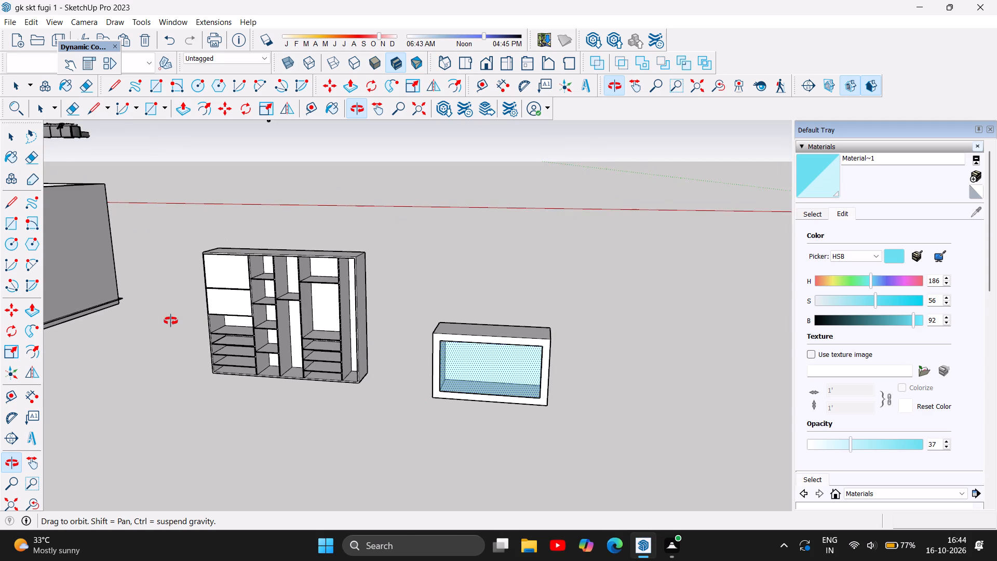
Examine the wardrobe's shelves and front panels and the glass-fronted box beside it from several angles and distances.
{"action": "left_click_drag", "start_coordinate": [171, 321], "coordinate": [394, 329]}
{"action": "left_click_drag", "start_coordinate": [405, 326], "coordinate": [412, 324]}
{"action": "left_click_drag", "start_coordinate": [415, 324], "coordinate": [452, 323]}
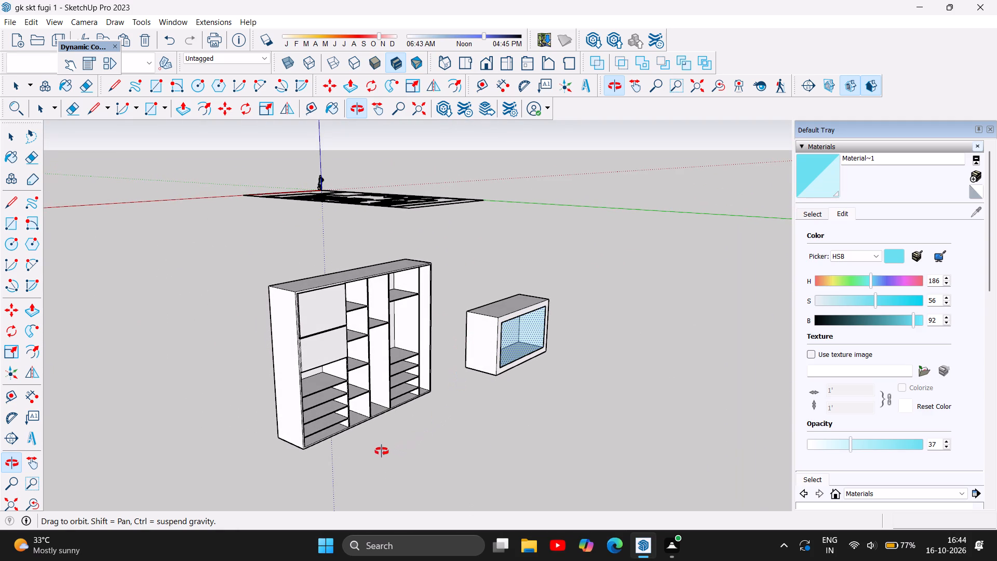
{"action": "left_click_drag", "start_coordinate": [402, 435], "coordinate": [401, 435]}
{"action": "left_click_drag", "start_coordinate": [401, 435], "coordinate": [386, 431]}
{"action": "left_click", "coordinate": [386, 431]}
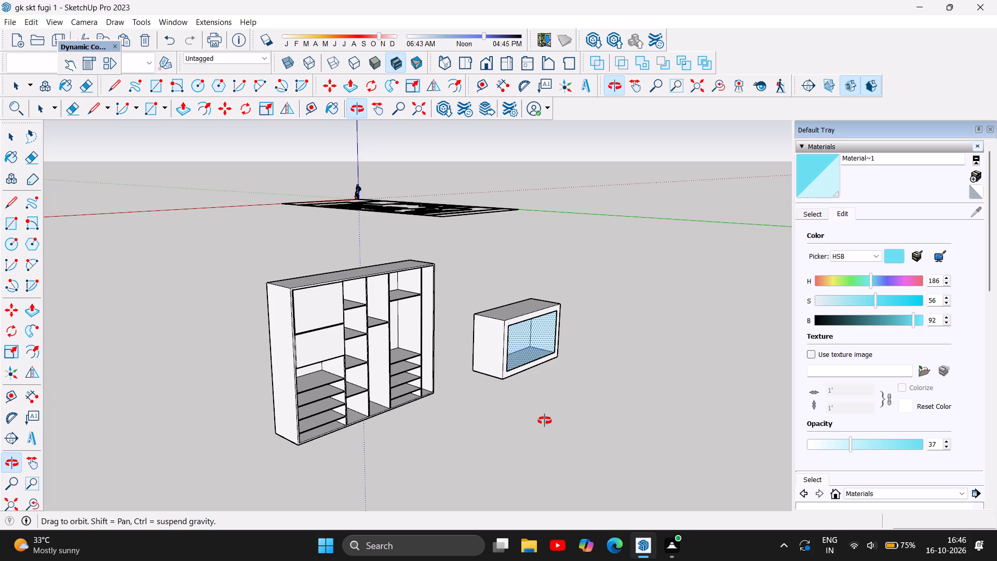
{"action": "left_click_drag", "start_coordinate": [545, 421], "coordinate": [481, 417]}
{"action": "left_click_drag", "start_coordinate": [475, 418], "coordinate": [274, 378]}
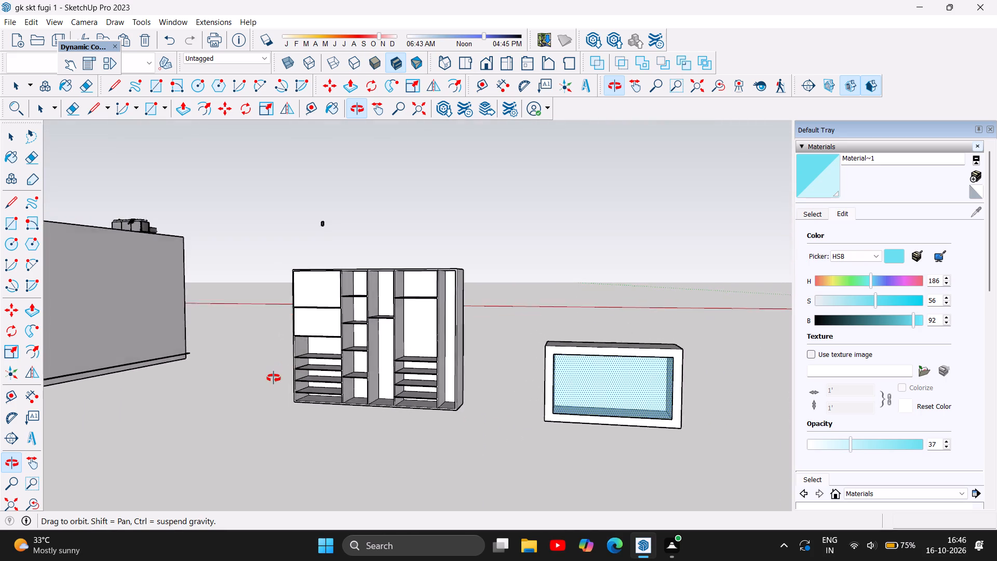
{"action": "left_click_drag", "start_coordinate": [274, 378], "coordinate": [443, 412]}
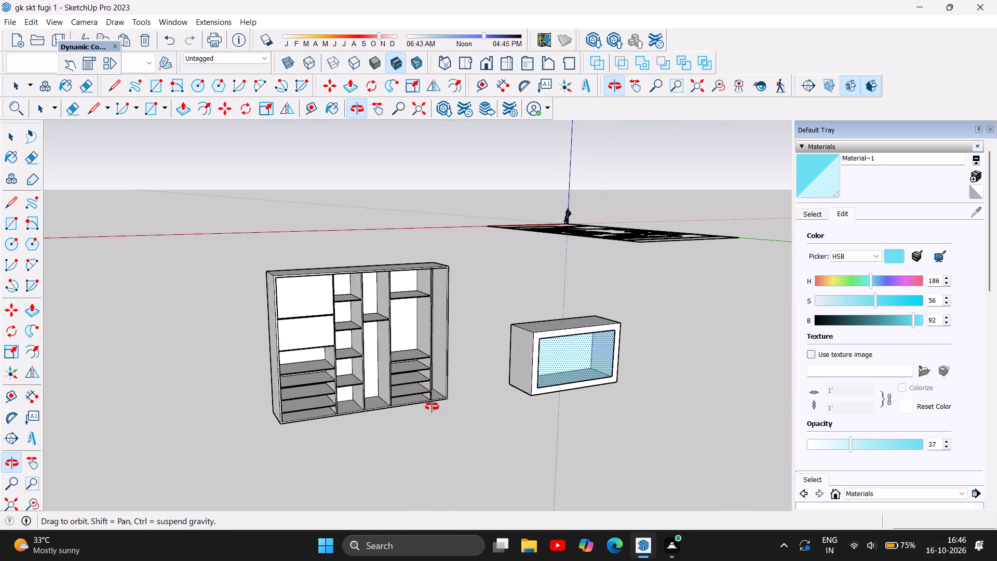
{"action": "scroll", "coordinate": [328, 359], "scroll_direction": "up", "scroll_amount": 4}
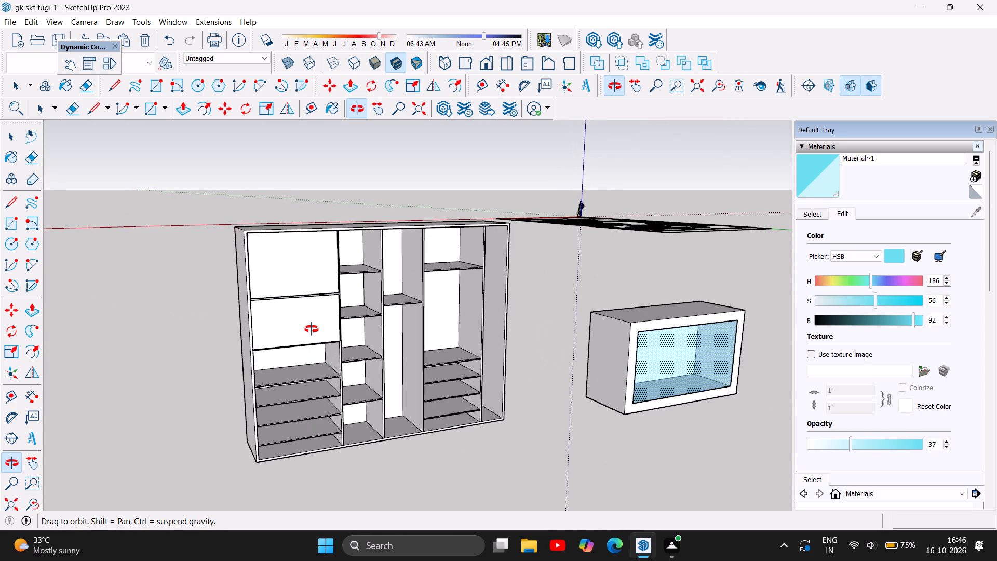
{"action": "scroll", "coordinate": [312, 329], "scroll_direction": "up", "scroll_amount": 2}
{"action": "scroll", "coordinate": [261, 397], "scroll_direction": "up", "scroll_amount": 3}
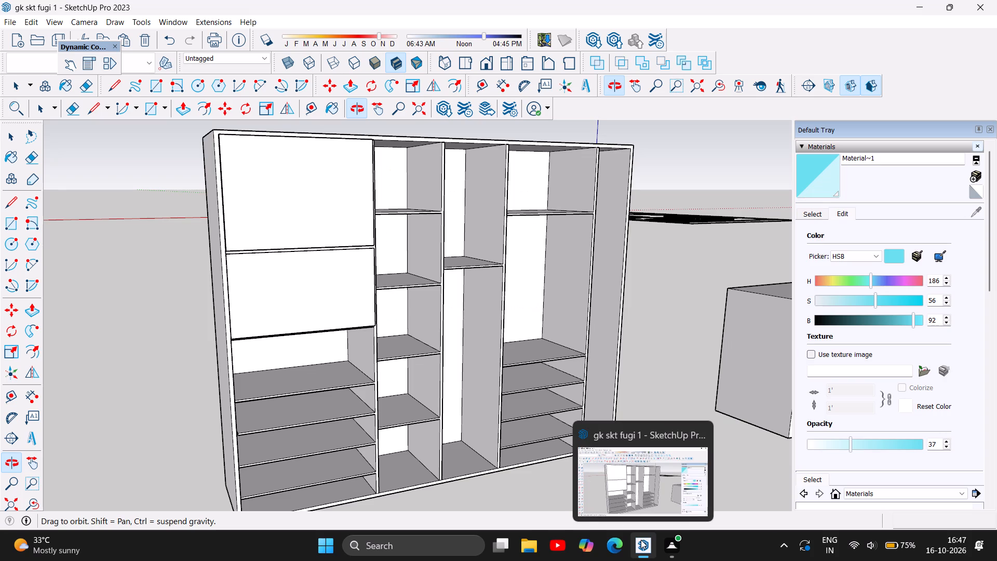
{"action": "left_click", "coordinate": [659, 358]}
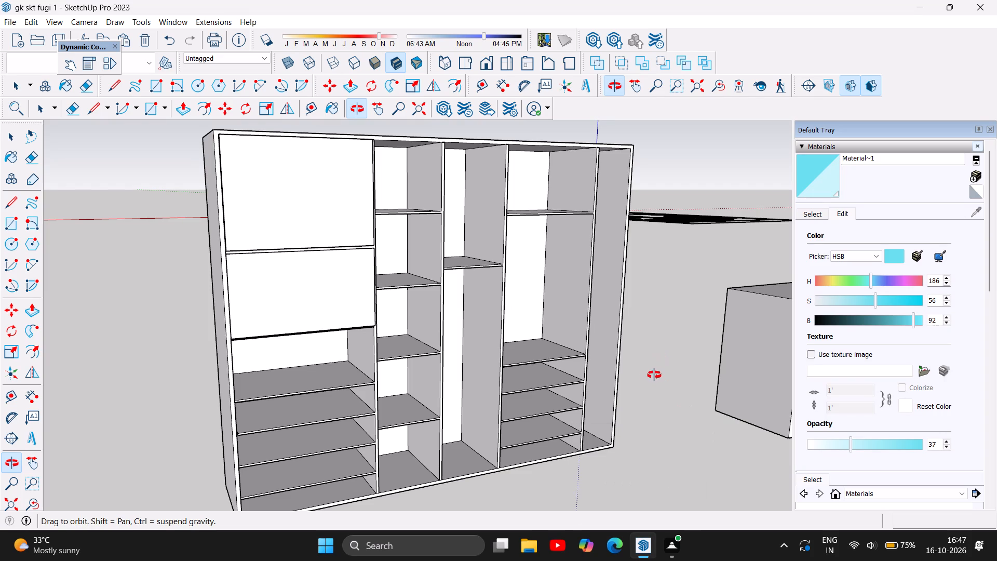
{"action": "scroll", "coordinate": [643, 439], "scroll_direction": "down", "scroll_amount": 8}
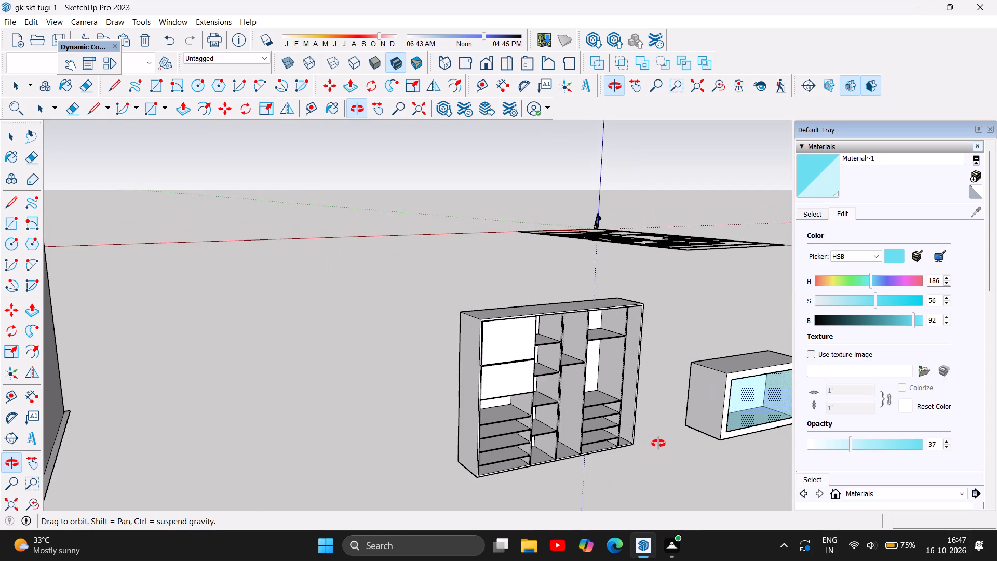
{"action": "scroll", "coordinate": [686, 459], "scroll_direction": "up", "scroll_amount": 5}
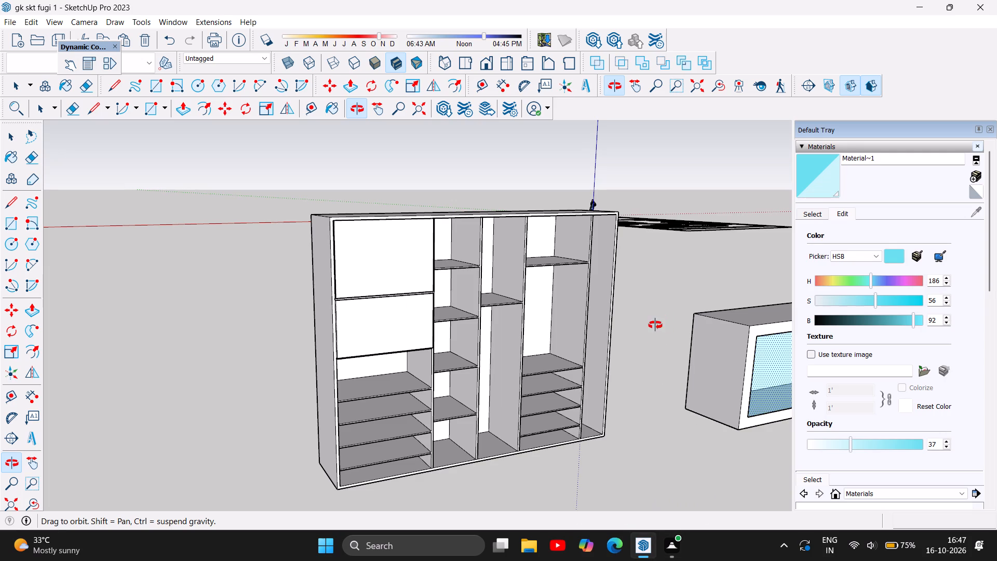
{"action": "left_click_drag", "start_coordinate": [664, 358], "coordinate": [632, 355]}
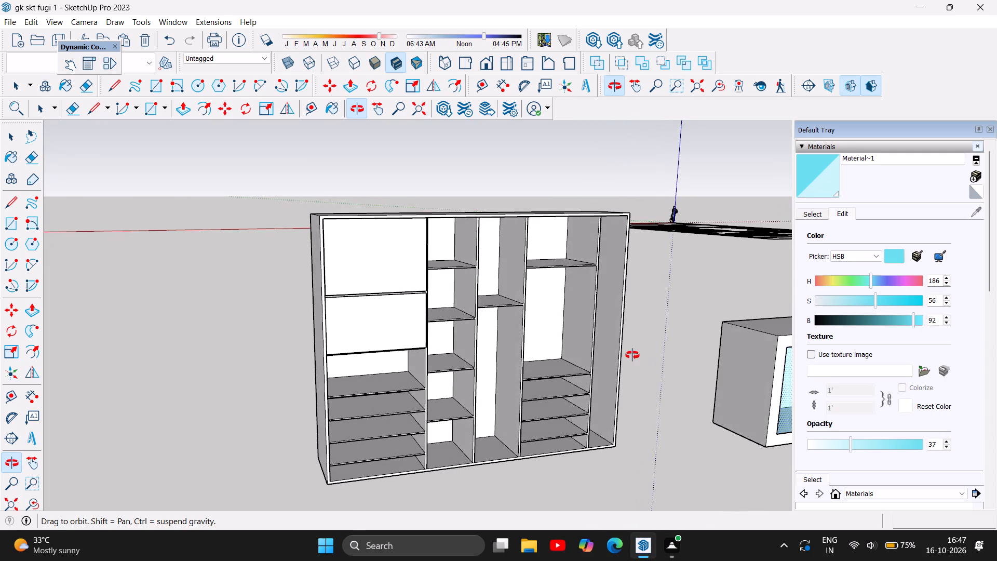
{"action": "left_click_drag", "start_coordinate": [632, 355], "coordinate": [649, 353]}
{"action": "scroll", "coordinate": [627, 422], "scroll_direction": "down", "scroll_amount": 3}
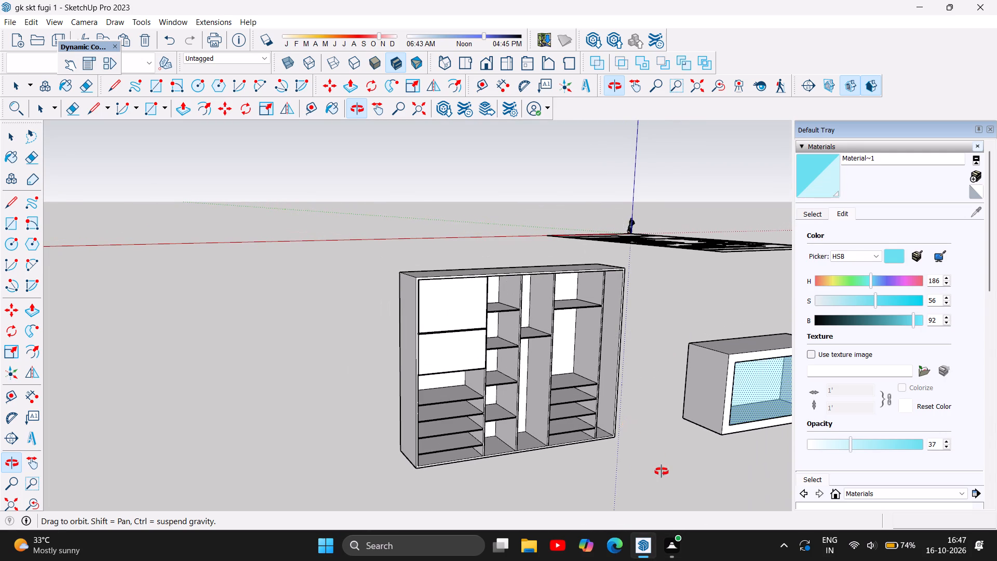
{"action": "scroll", "coordinate": [611, 462], "scroll_direction": "up", "scroll_amount": 4}
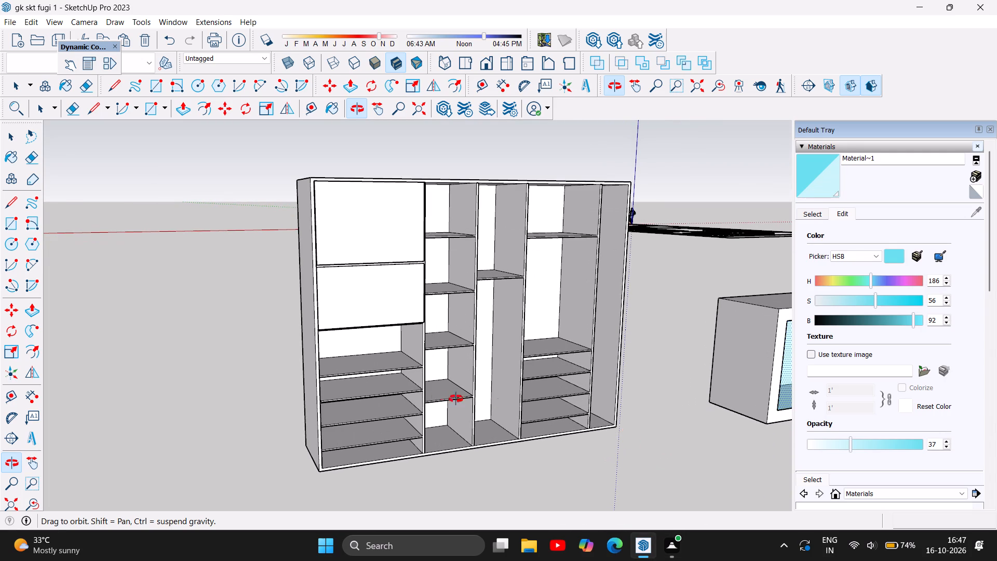
{"action": "scroll", "coordinate": [416, 395], "scroll_direction": "up", "scroll_amount": 5}
Examine the whole house model from several sides and from above, including its rooms and the furniture placed around it.
{"action": "scroll", "coordinate": [416, 395], "scroll_direction": "down", "scroll_amount": 6}
{"action": "scroll", "coordinate": [470, 384], "scroll_direction": "down", "scroll_amount": 11}
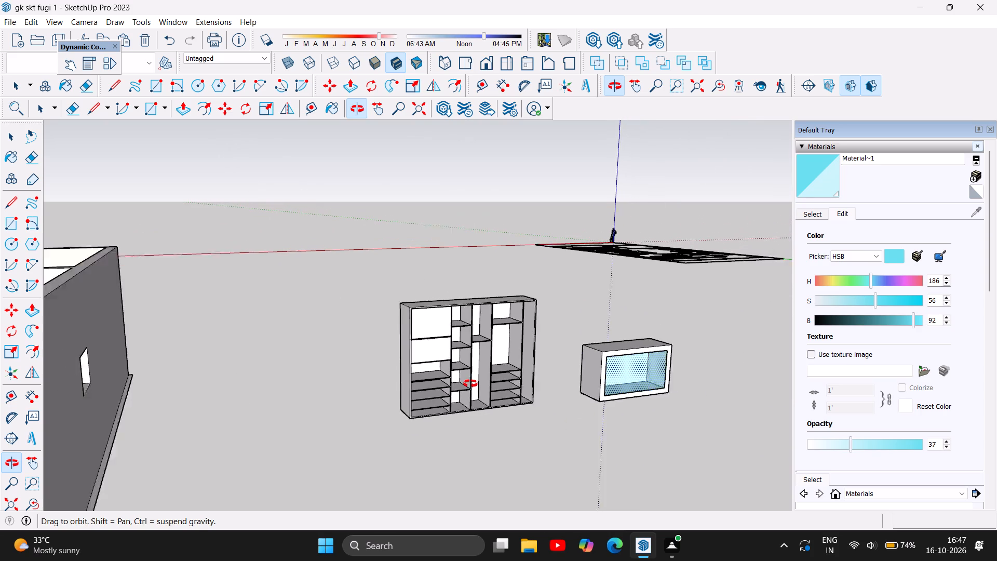
{"action": "scroll", "coordinate": [534, 375], "scroll_direction": "down", "scroll_amount": 12}
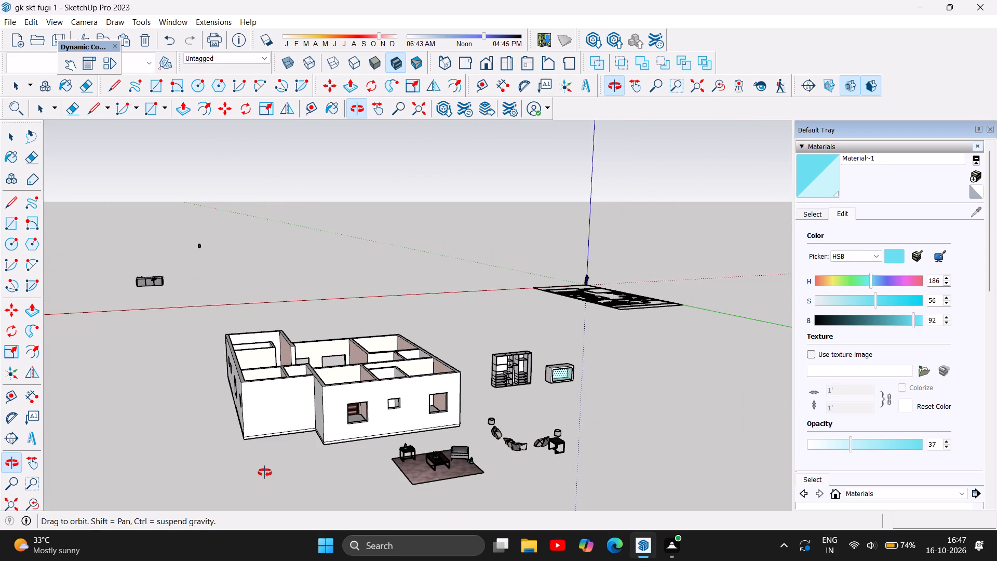
{"action": "left_click_drag", "start_coordinate": [256, 451], "coordinate": [615, 460]}
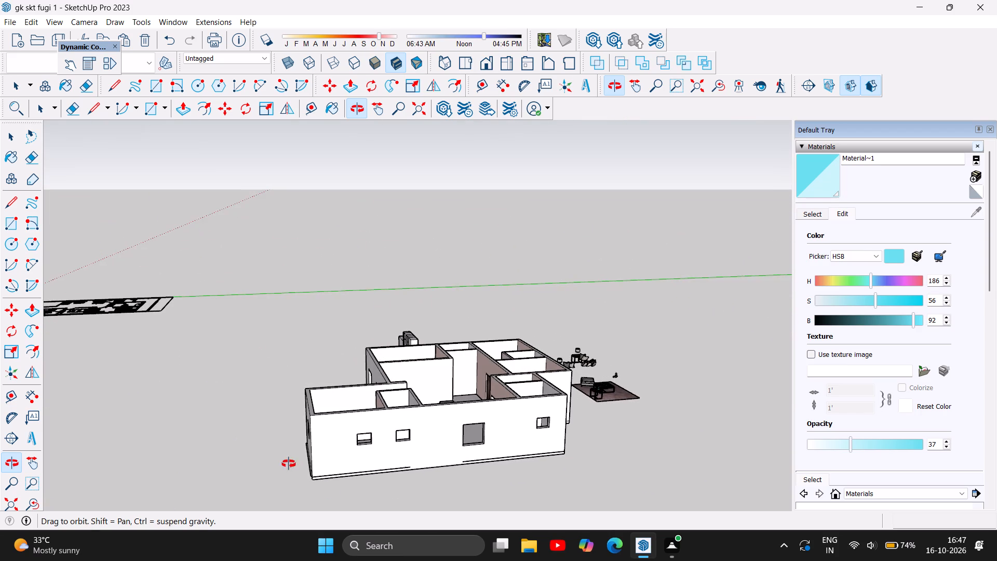
{"action": "left_click_drag", "start_coordinate": [287, 464], "coordinate": [604, 511]}
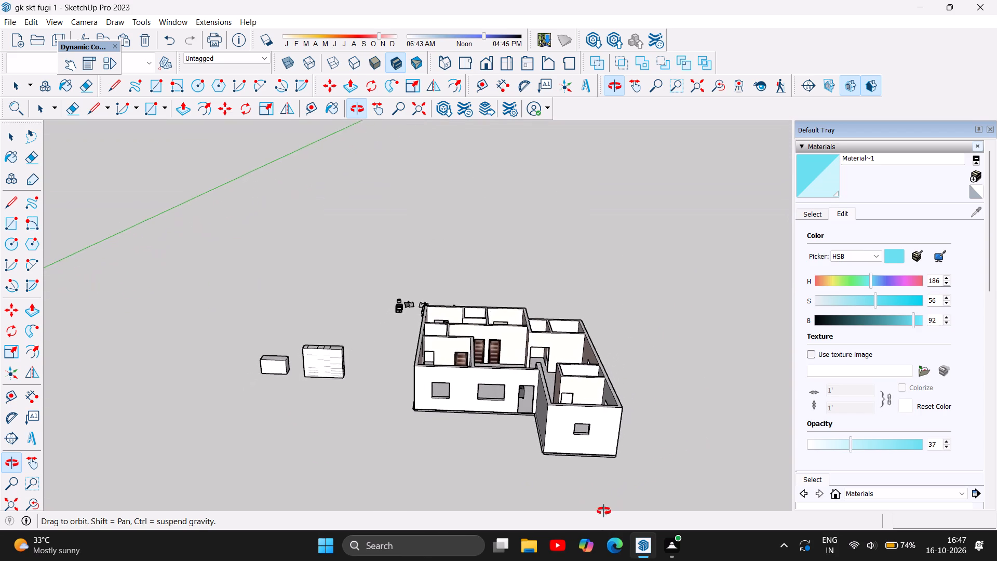
{"action": "left_click_drag", "start_coordinate": [604, 511], "coordinate": [603, 515]}
{"action": "left_click_drag", "start_coordinate": [666, 394], "coordinate": [641, 452]}
{"action": "scroll", "coordinate": [642, 375], "scroll_direction": "up", "scroll_amount": 2}
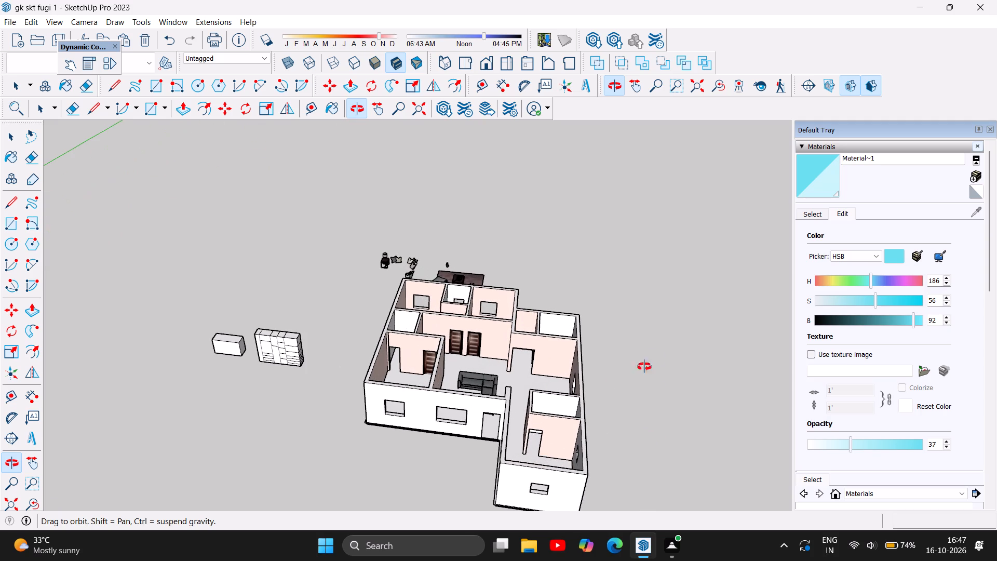
{"action": "left_click_drag", "start_coordinate": [475, 349], "coordinate": [549, 417]}
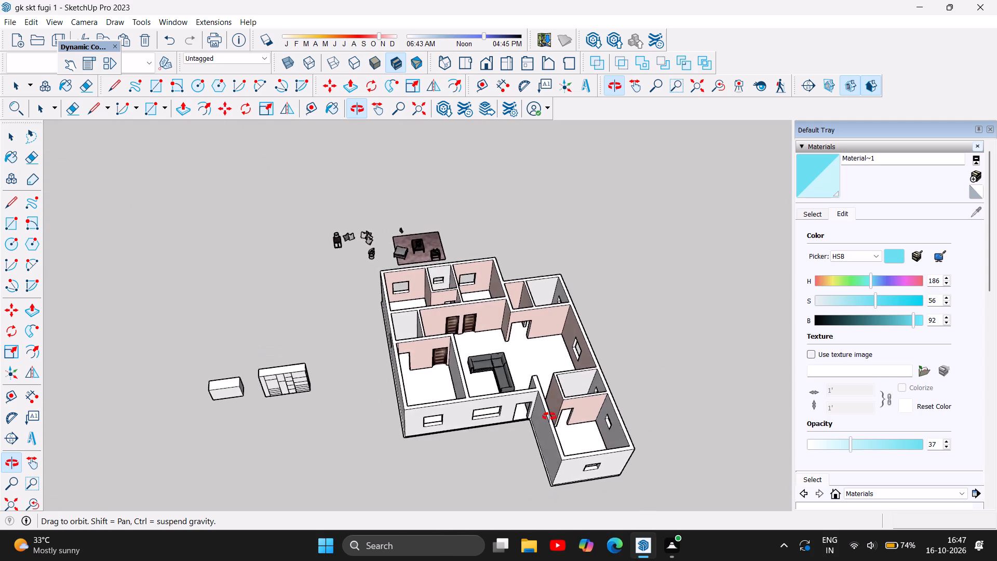
{"action": "left_click_drag", "start_coordinate": [549, 417], "coordinate": [513, 393]}
{"action": "scroll", "coordinate": [596, 405], "scroll_direction": "up", "scroll_amount": 1}
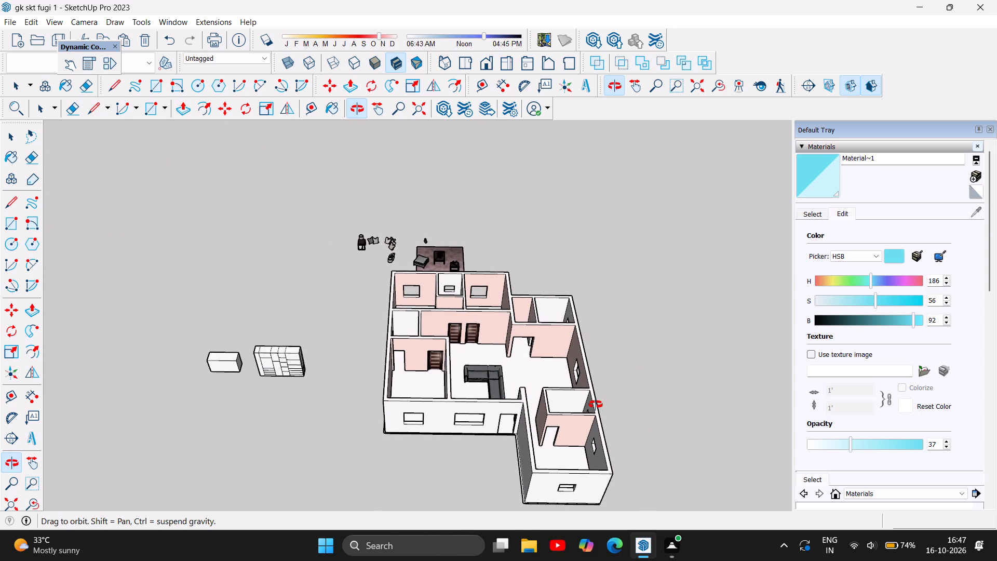
{"action": "scroll", "coordinate": [433, 359], "scroll_direction": "down", "scroll_amount": 1}
{"action": "scroll", "coordinate": [557, 416], "scroll_direction": "up", "scroll_amount": 3}
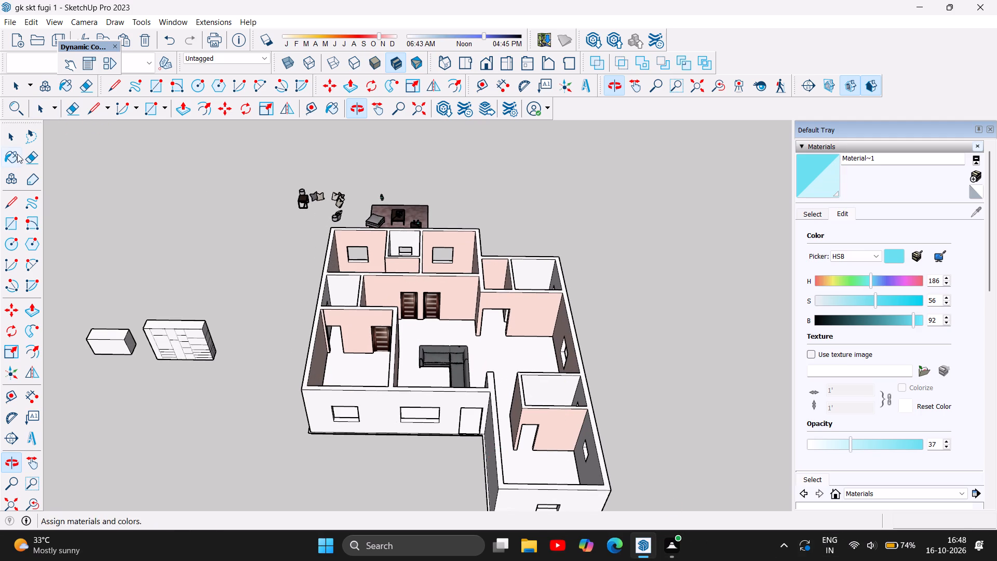
Start a rectangle at the outer corner of the house's wall tops, nearest the loose cushions and side table.
{"action": "left_click", "coordinate": [149, 107]}
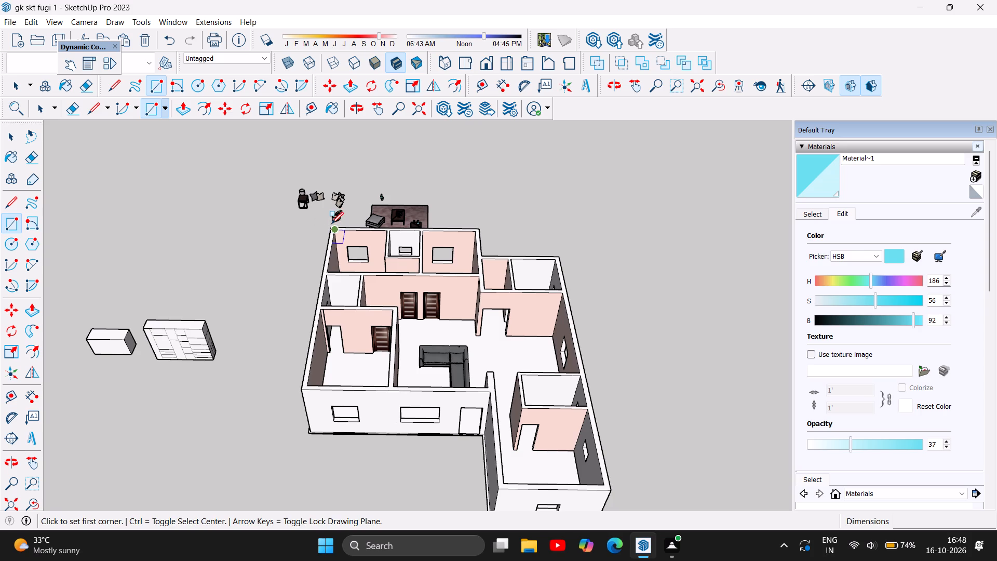
{"action": "scroll", "coordinate": [332, 229], "scroll_direction": "up", "scroll_amount": 10}
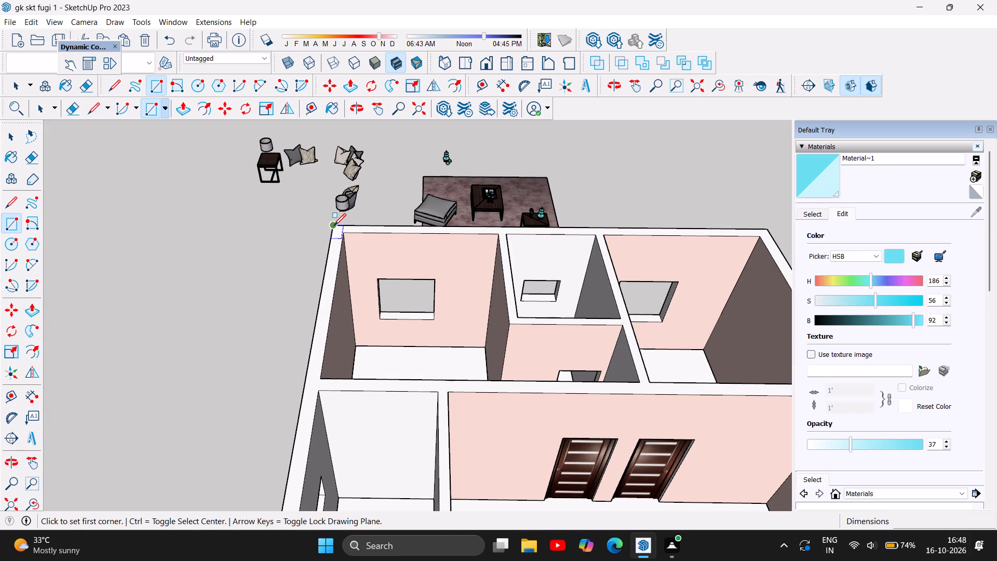
{"action": "left_click", "coordinate": [334, 225]}
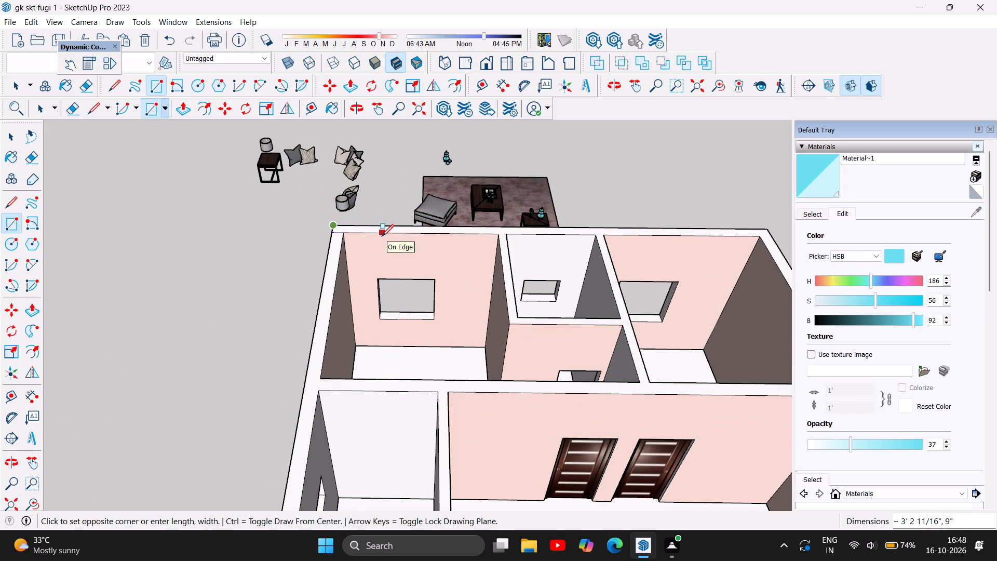
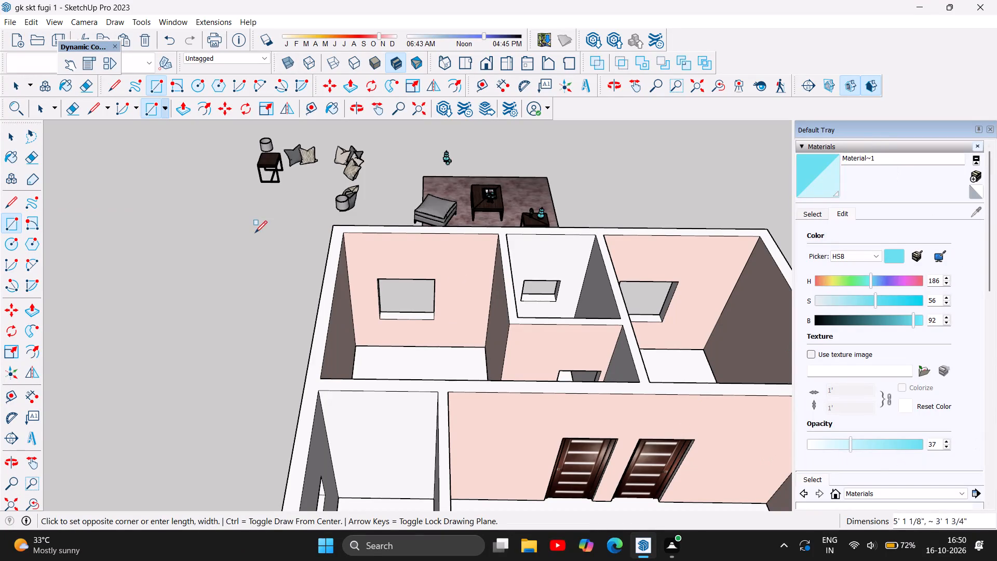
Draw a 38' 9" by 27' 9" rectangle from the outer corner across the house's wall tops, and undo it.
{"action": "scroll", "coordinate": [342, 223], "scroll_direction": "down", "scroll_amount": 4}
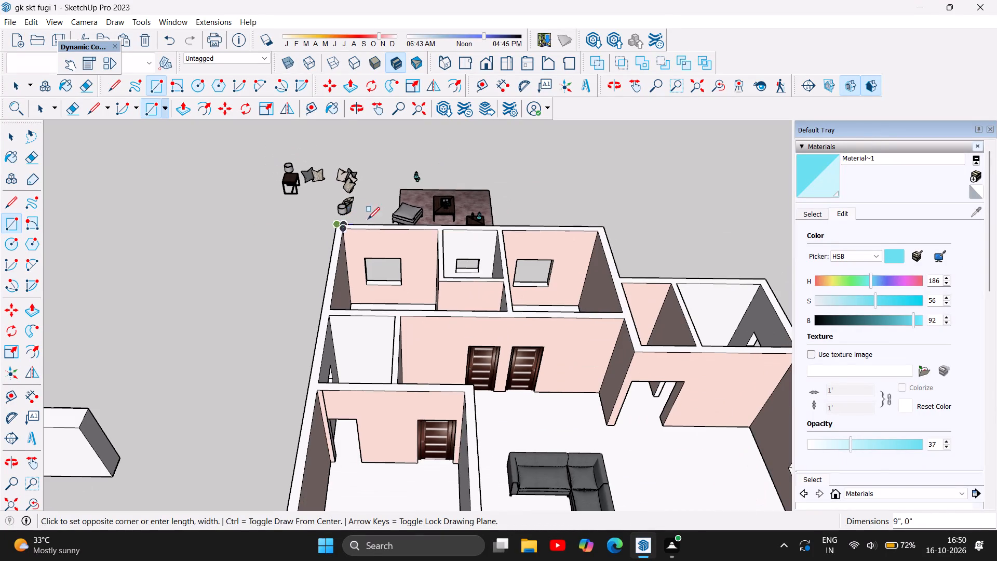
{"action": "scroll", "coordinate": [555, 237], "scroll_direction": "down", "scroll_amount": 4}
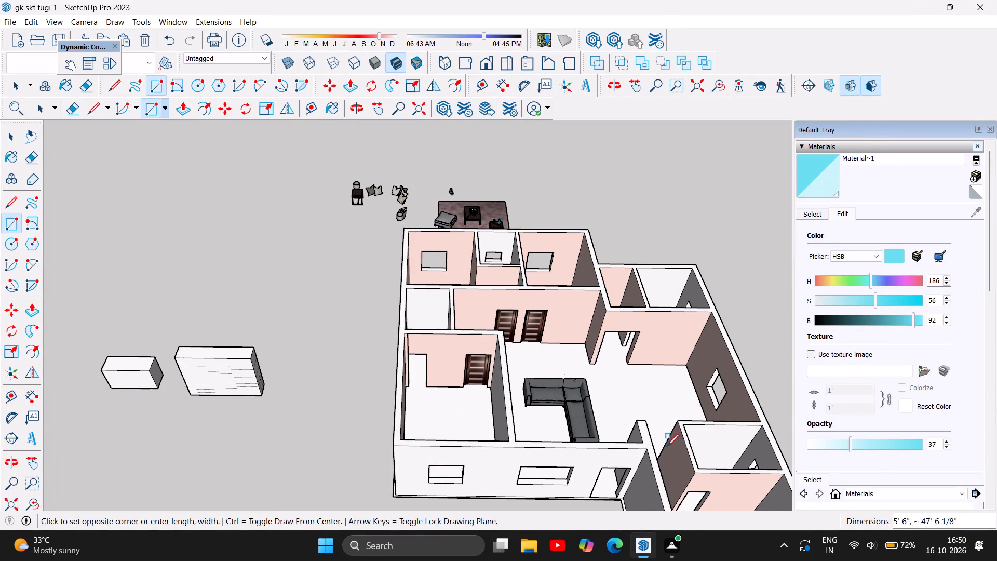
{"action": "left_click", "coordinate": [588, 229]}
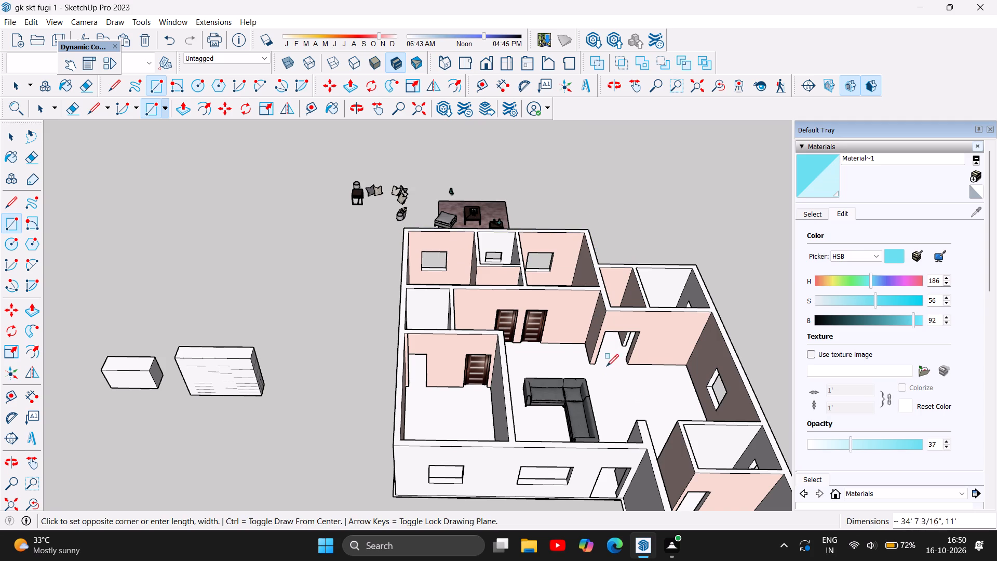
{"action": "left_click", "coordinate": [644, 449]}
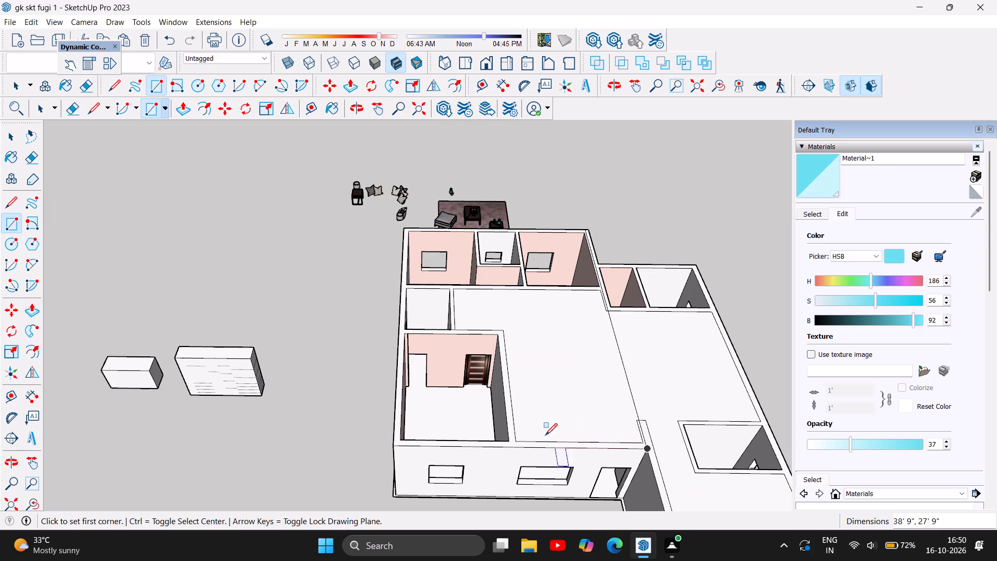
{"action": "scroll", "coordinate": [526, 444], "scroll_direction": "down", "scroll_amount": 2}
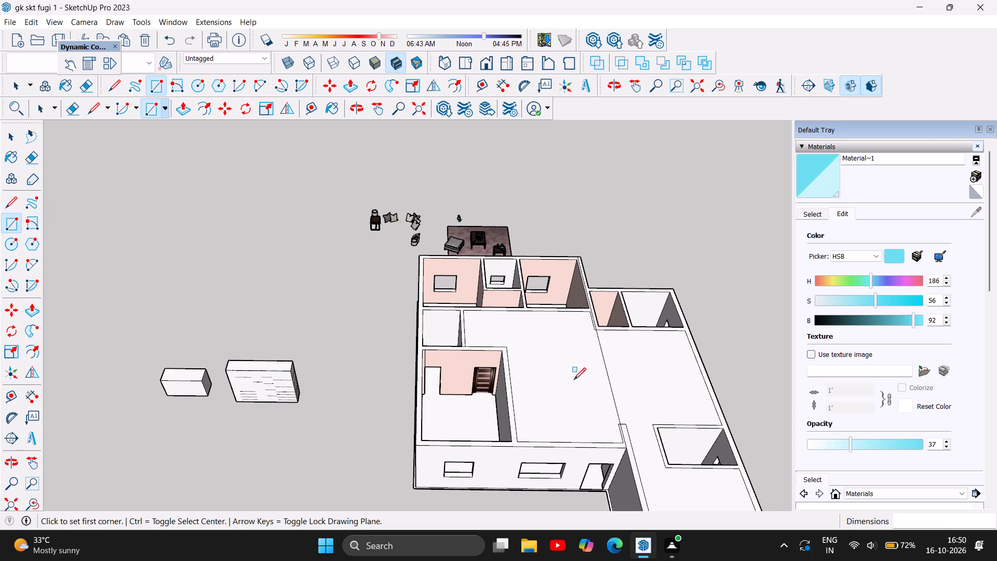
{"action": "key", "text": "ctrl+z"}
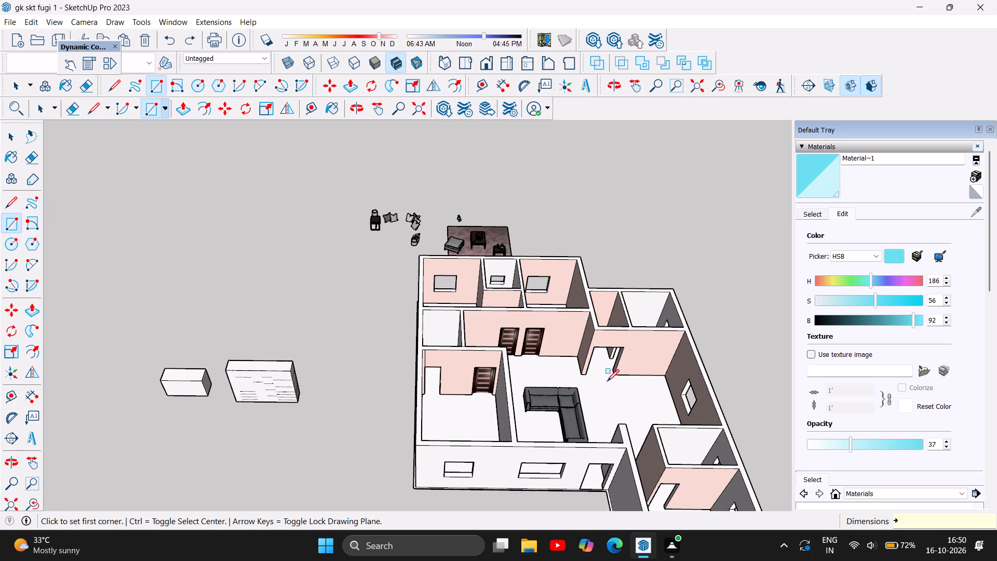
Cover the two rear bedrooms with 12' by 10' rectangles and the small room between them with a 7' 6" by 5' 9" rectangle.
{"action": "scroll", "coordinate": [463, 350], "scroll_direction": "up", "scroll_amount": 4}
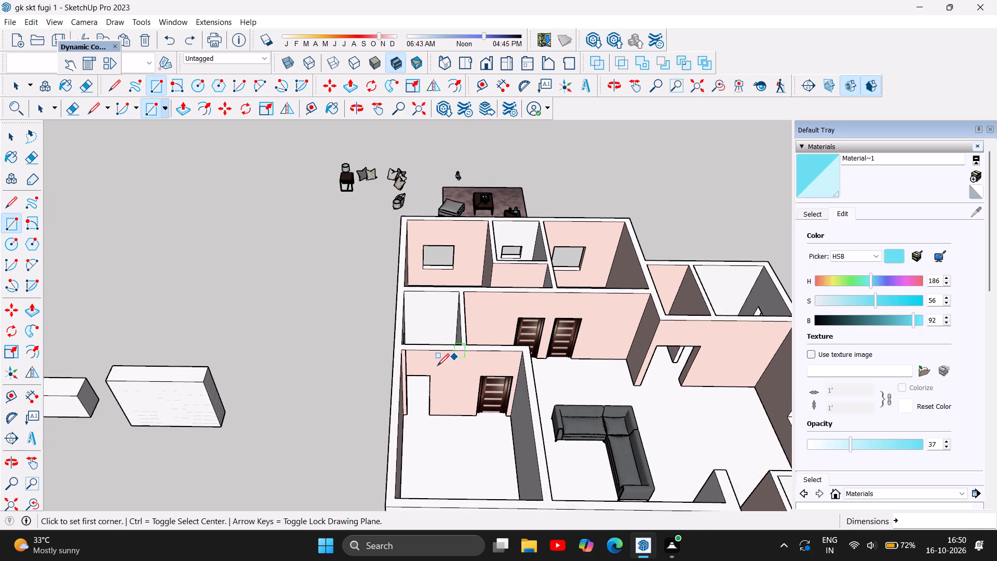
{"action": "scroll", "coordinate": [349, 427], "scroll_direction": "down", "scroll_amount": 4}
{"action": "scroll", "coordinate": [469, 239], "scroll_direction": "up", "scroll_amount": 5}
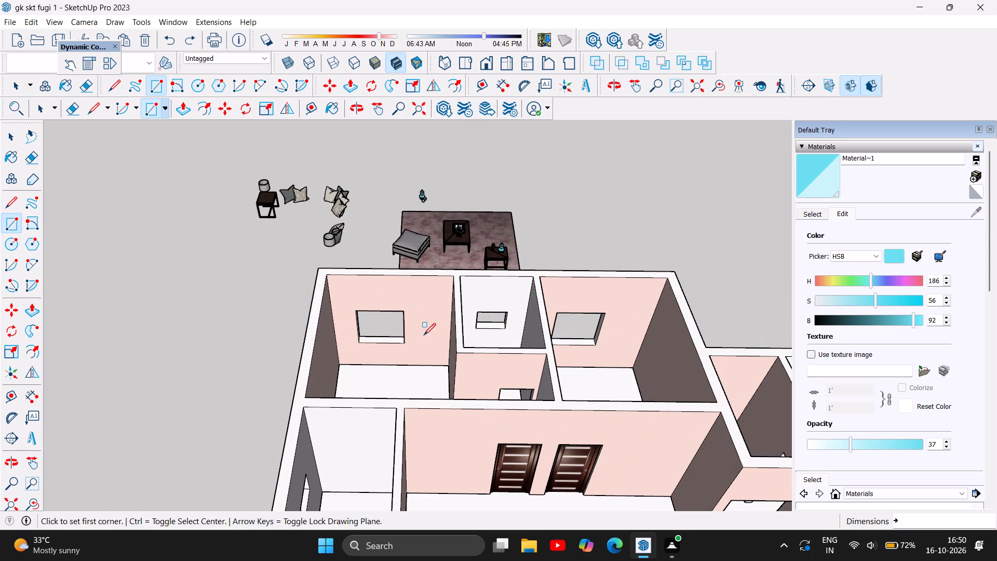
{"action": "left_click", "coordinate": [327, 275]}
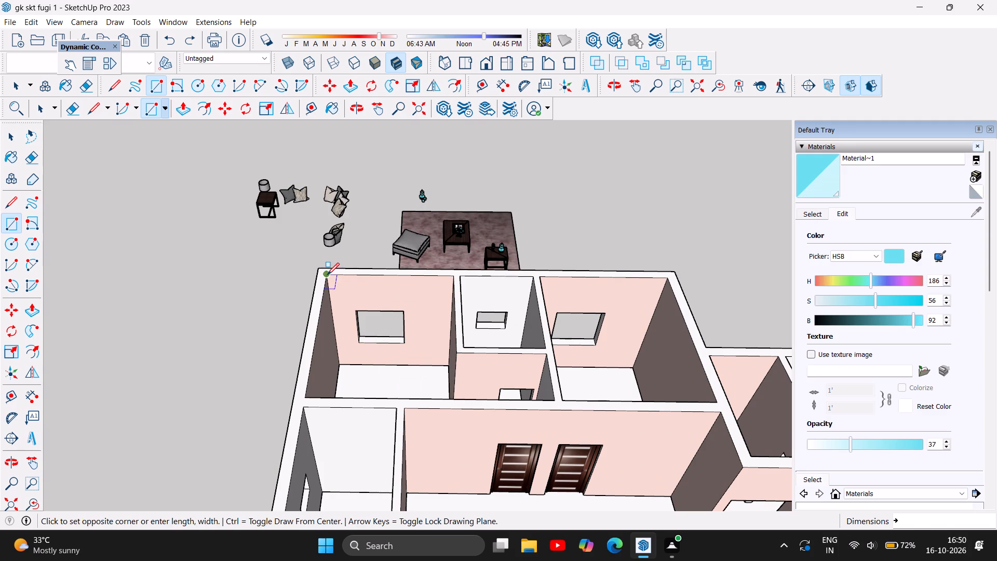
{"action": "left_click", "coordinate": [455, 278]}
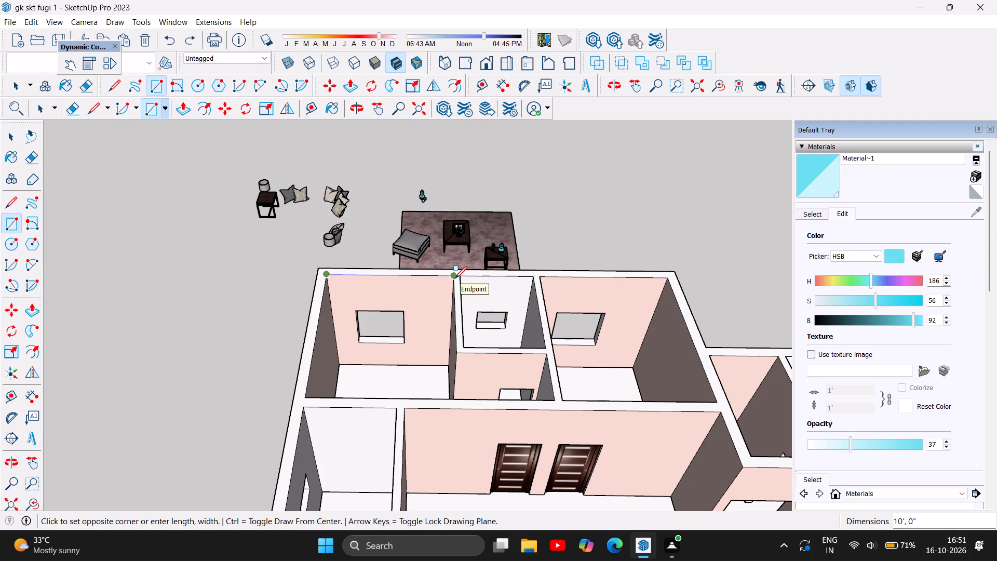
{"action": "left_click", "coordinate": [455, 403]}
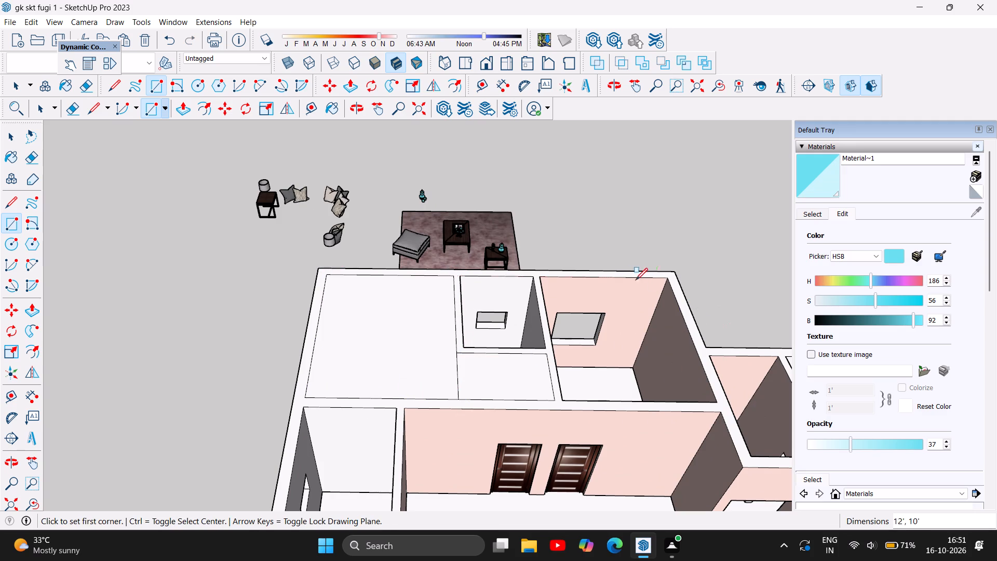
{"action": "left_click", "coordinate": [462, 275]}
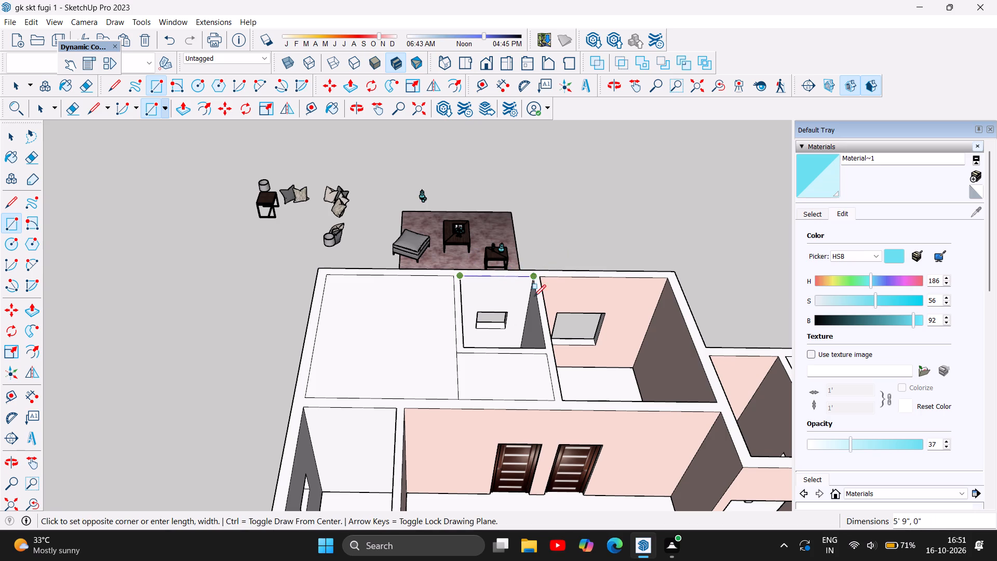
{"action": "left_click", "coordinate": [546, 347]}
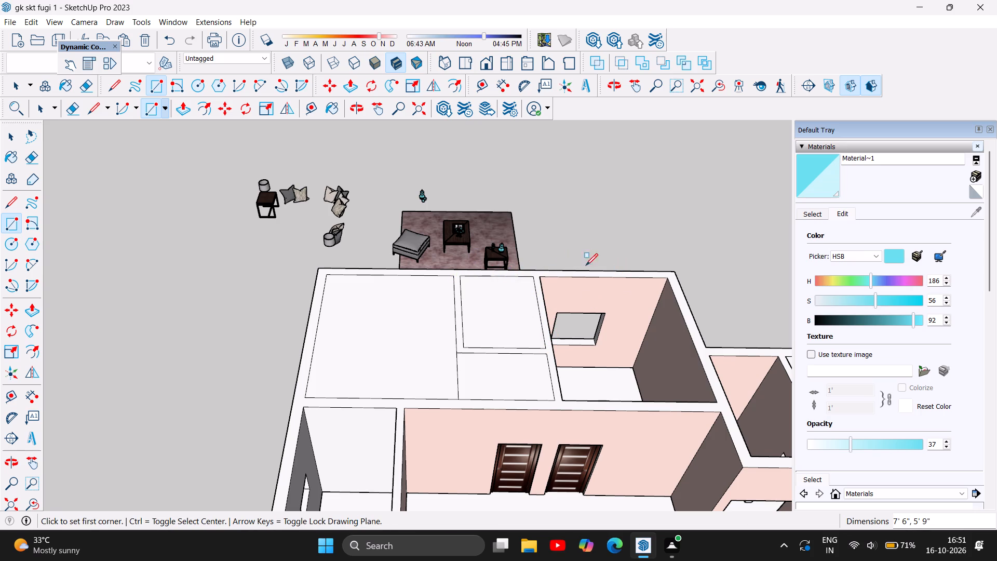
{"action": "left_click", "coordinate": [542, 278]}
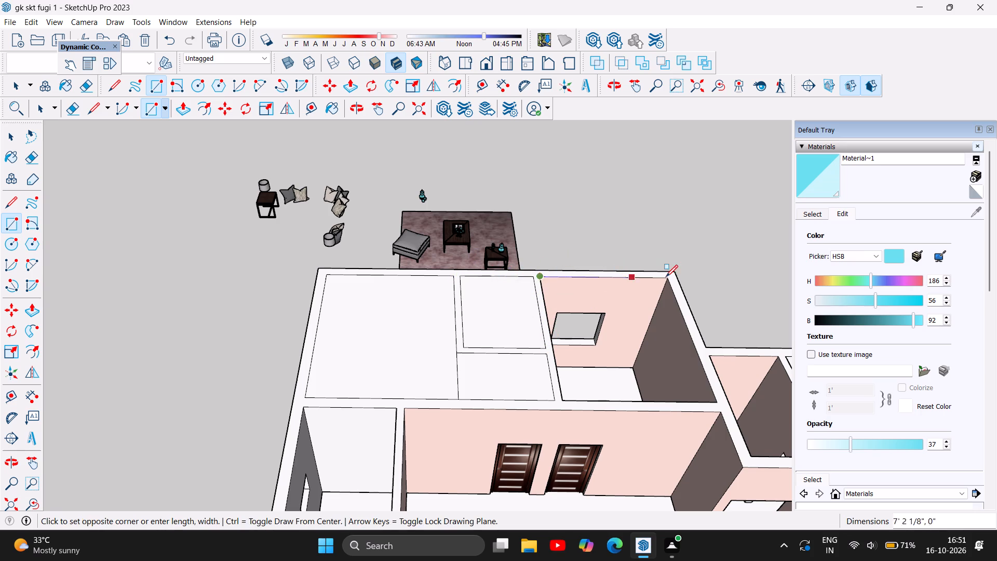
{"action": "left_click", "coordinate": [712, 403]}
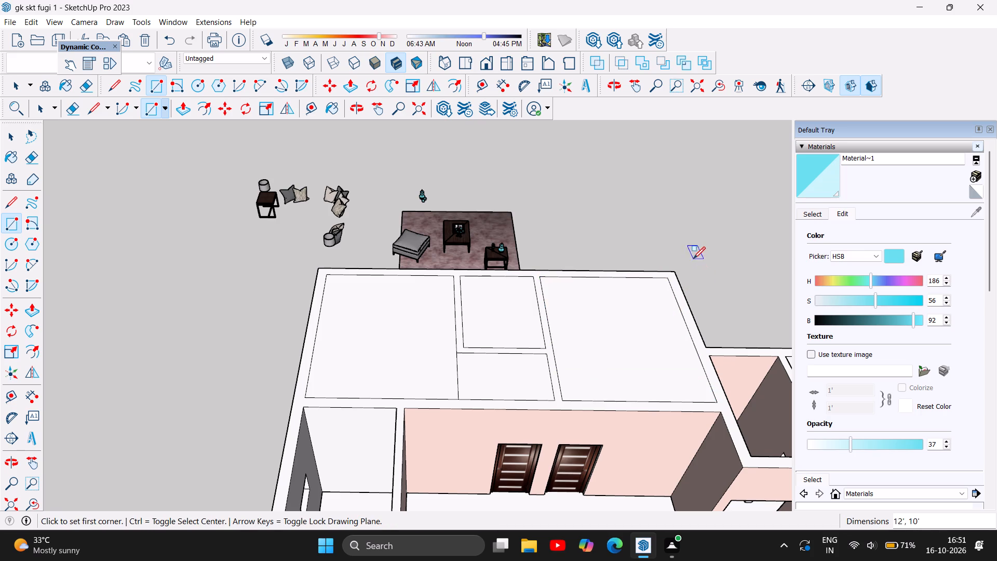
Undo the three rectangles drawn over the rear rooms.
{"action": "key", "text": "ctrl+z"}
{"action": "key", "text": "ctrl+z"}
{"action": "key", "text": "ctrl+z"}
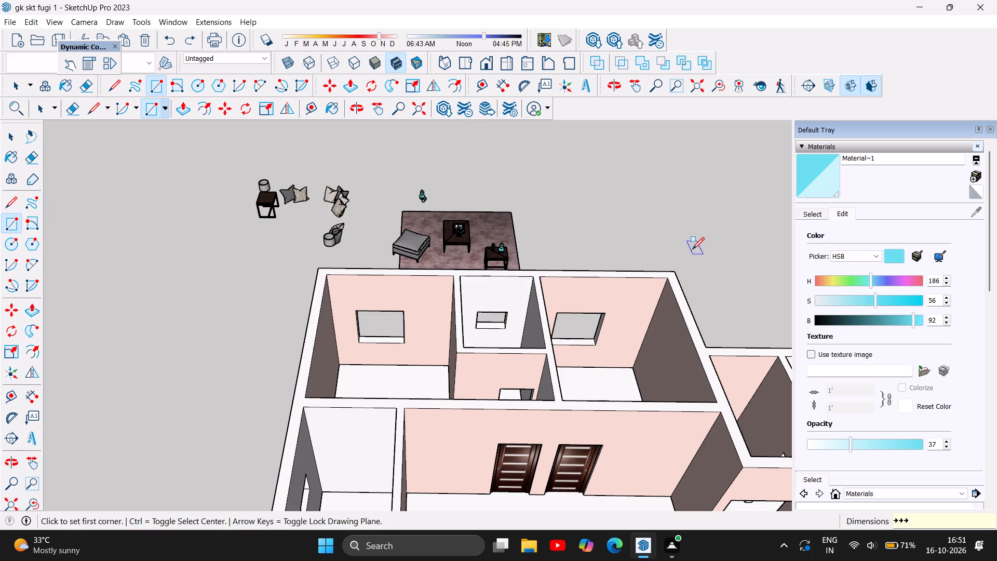
Examine the underside of the house where a door meets the floor slab, and the same door from inside its room.
{"action": "left_click", "coordinate": [12, 83]}
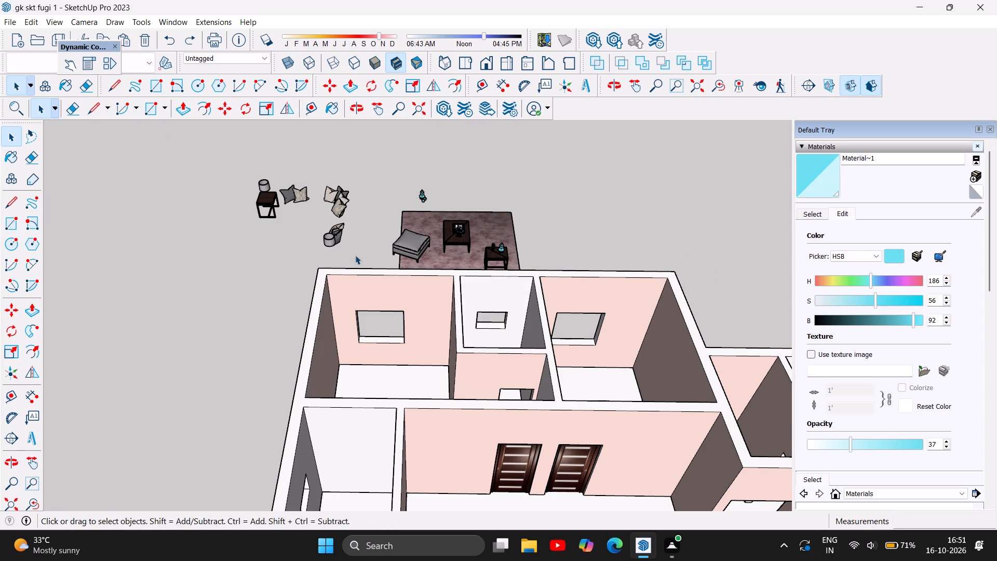
{"action": "left_click", "coordinate": [358, 109]}
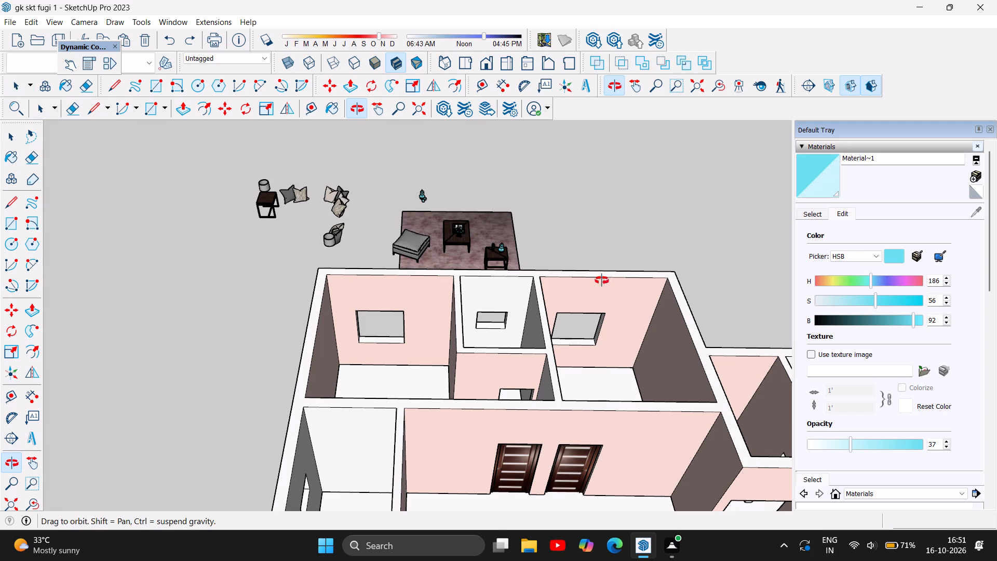
{"action": "left_click_drag", "start_coordinate": [611, 245], "coordinate": [594, 171]}
{"action": "scroll", "coordinate": [515, 239], "scroll_direction": "down", "scroll_amount": 5}
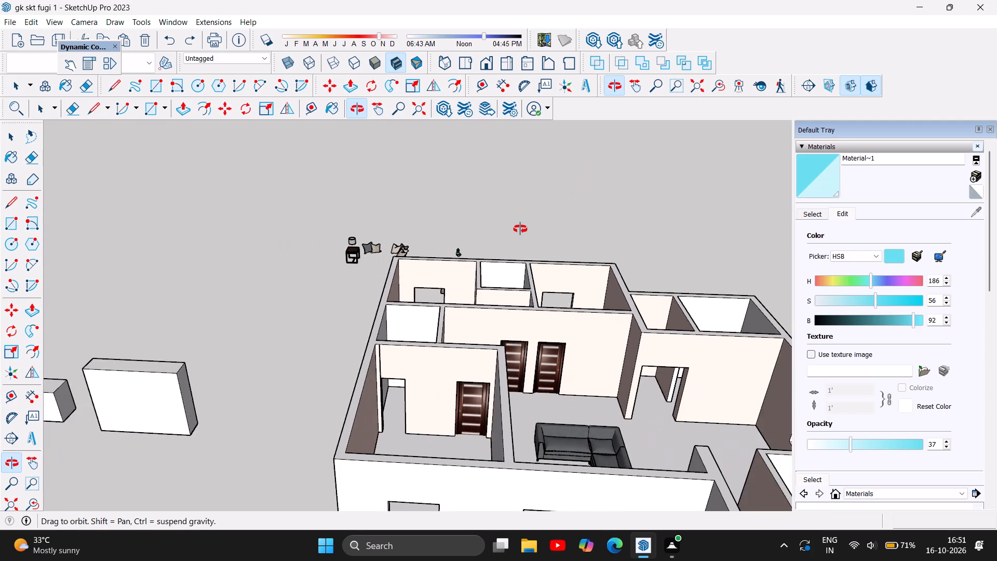
{"action": "scroll", "coordinate": [520, 229], "scroll_direction": "down", "scroll_amount": 4}
{"action": "left_click_drag", "start_coordinate": [548, 457], "coordinate": [619, 232]}
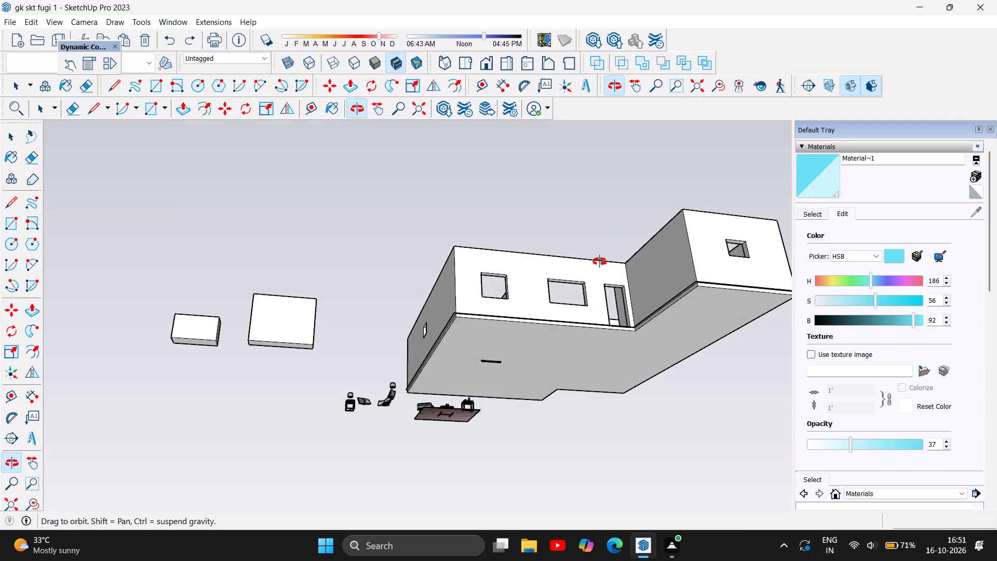
{"action": "left_click_drag", "start_coordinate": [537, 373], "coordinate": [562, 267]}
{"action": "scroll", "coordinate": [502, 366], "scroll_direction": "up", "scroll_amount": 5}
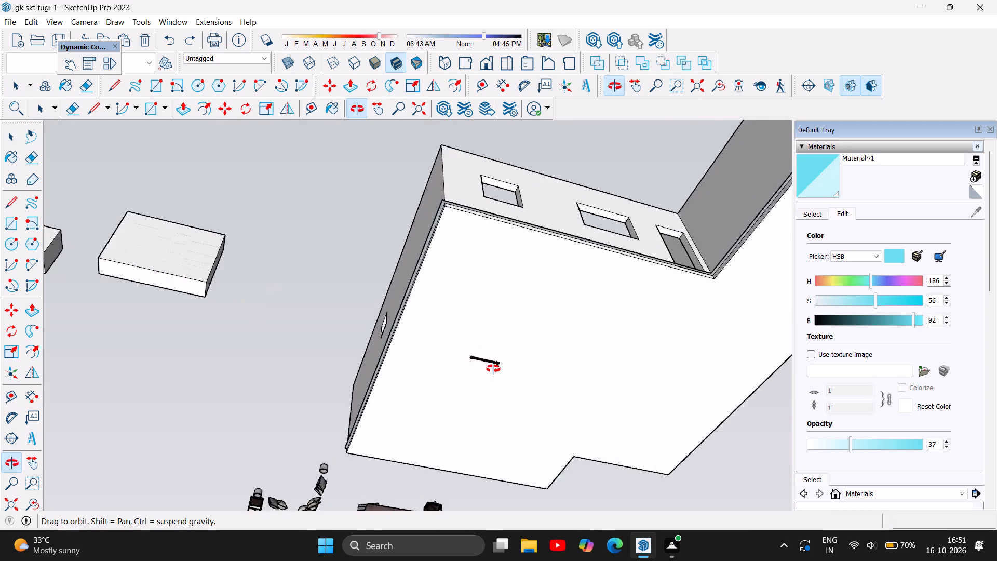
{"action": "scroll", "coordinate": [493, 369], "scroll_direction": "up", "scroll_amount": 19}
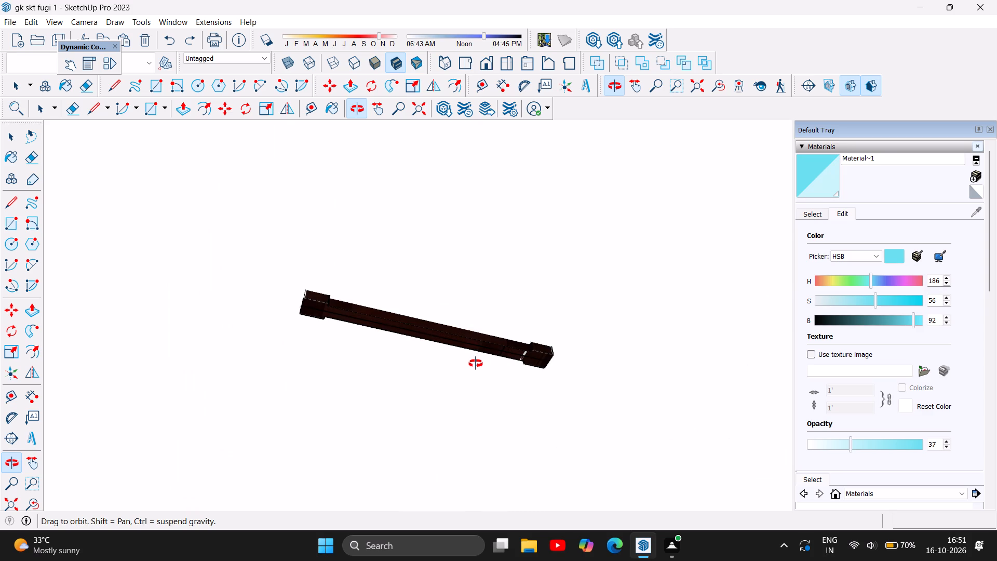
{"action": "scroll", "coordinate": [476, 365], "scroll_direction": "down", "scroll_amount": 9}
{"action": "left_click_drag", "start_coordinate": [516, 331], "coordinate": [484, 552]}
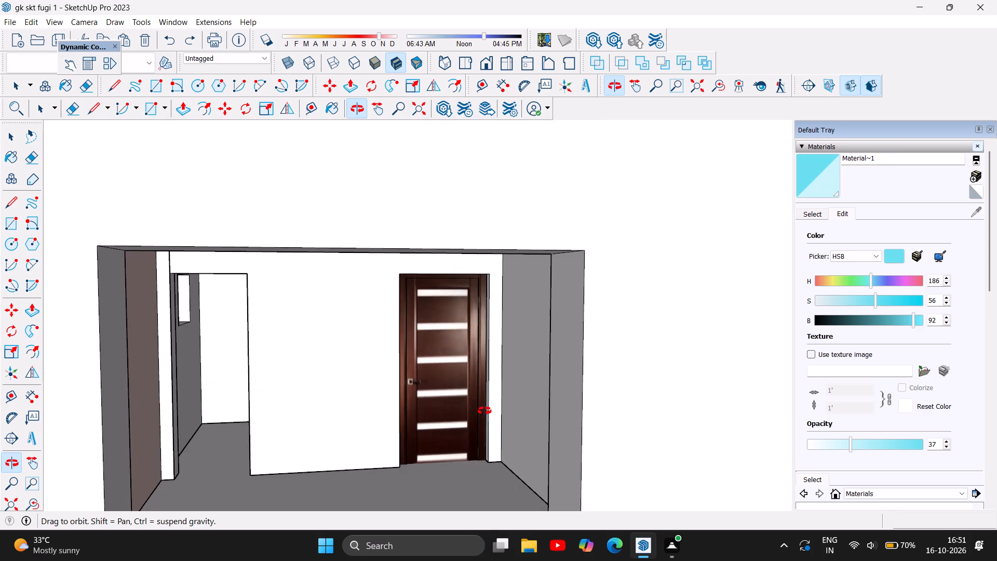
{"action": "left_click_drag", "start_coordinate": [477, 403], "coordinate": [492, 294]}
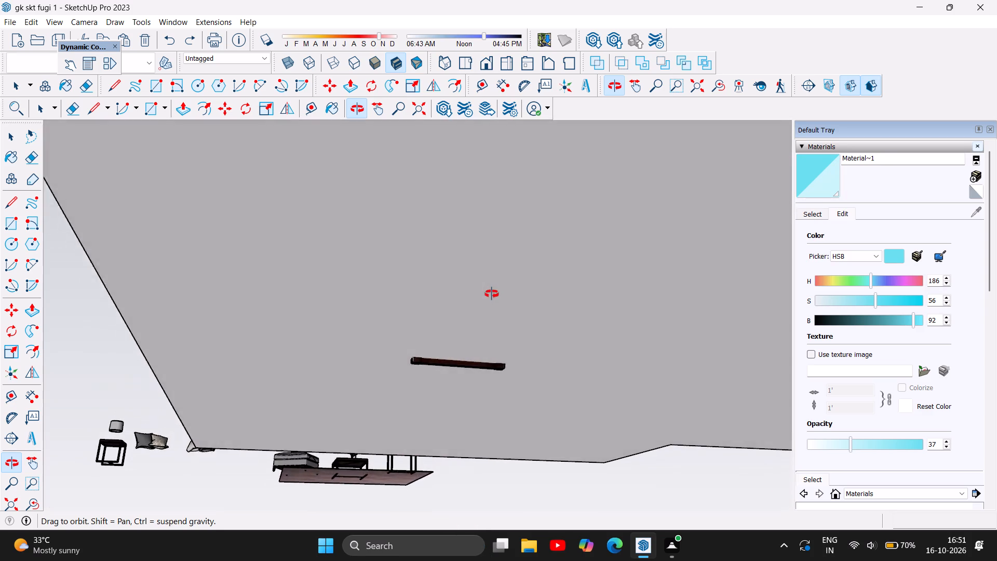
{"action": "left_click_drag", "start_coordinate": [492, 294], "coordinate": [460, 488]}
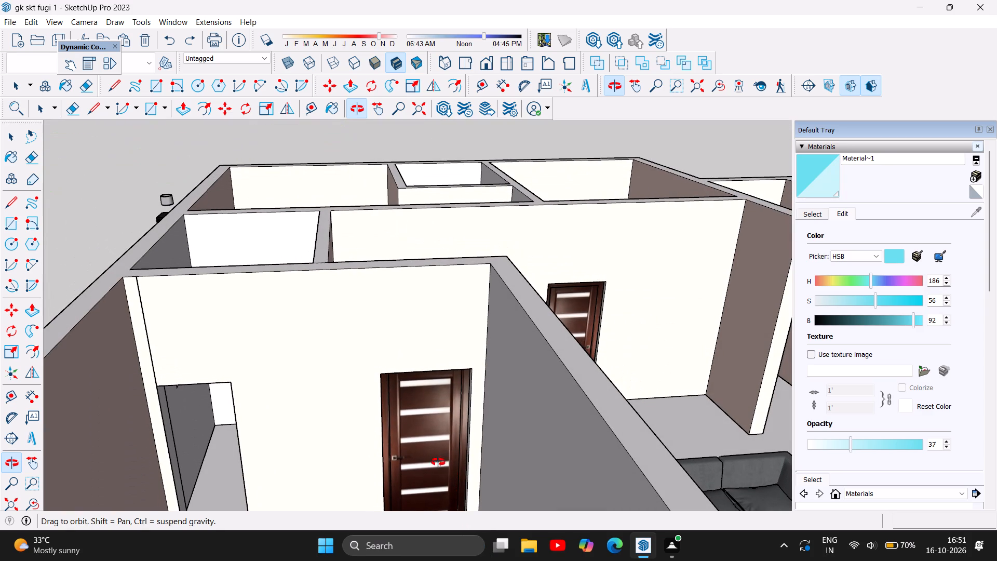
Select the brown panelled door in the front corner room and shift it freehand in its opening, towards the room side.
{"action": "scroll", "coordinate": [437, 453], "scroll_direction": "up", "scroll_amount": 1}
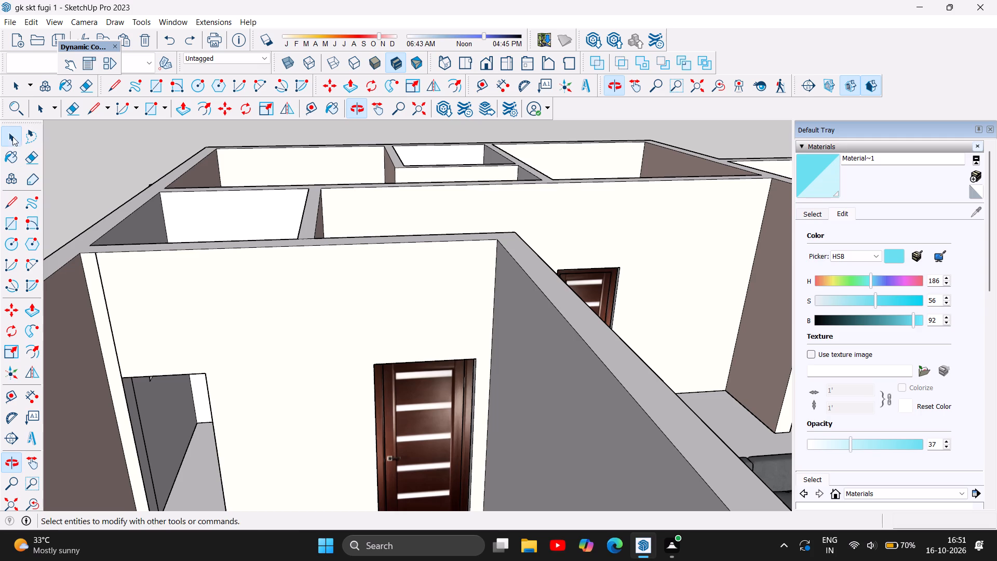
{"action": "left_click", "coordinate": [12, 137]}
{"action": "left_click", "coordinate": [437, 444]}
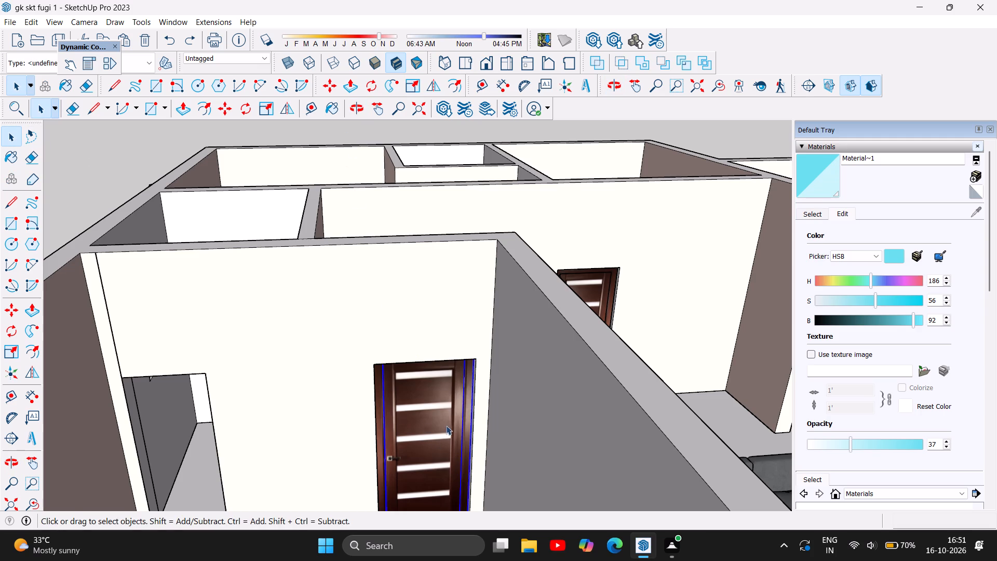
{"action": "left_click", "coordinate": [335, 78]}
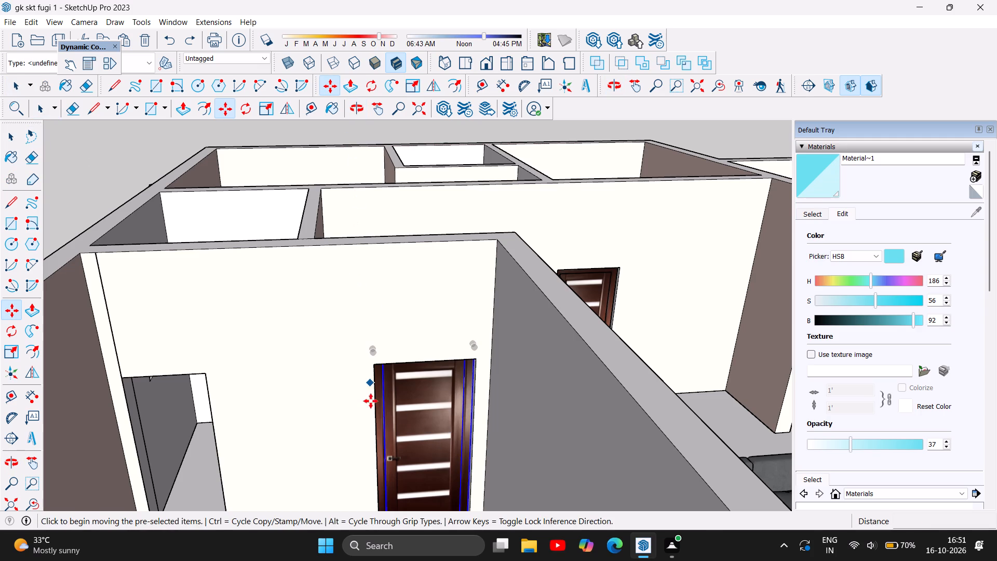
{"action": "left_click_drag", "start_coordinate": [415, 450], "coordinate": [416, 437]}
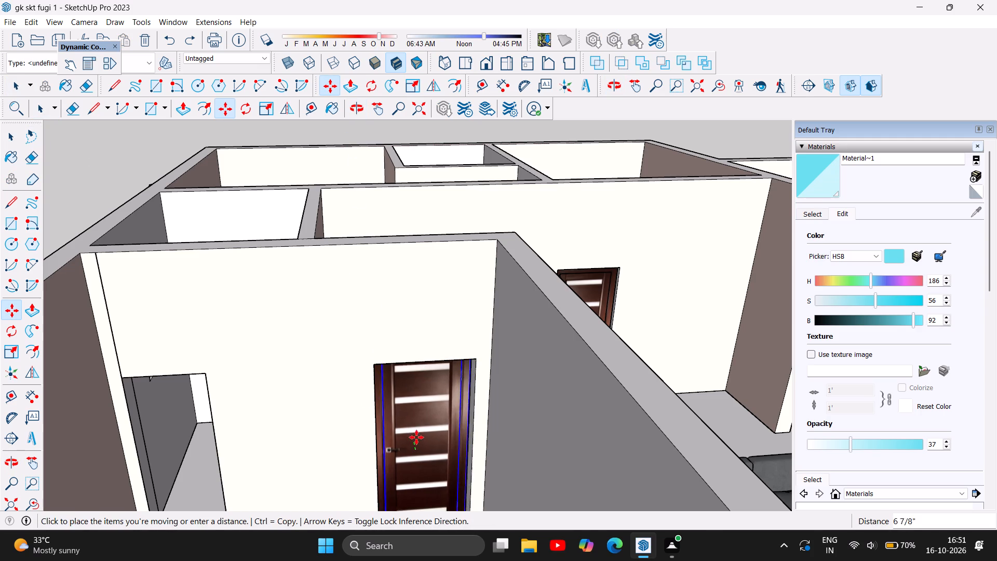
{"action": "left_click_drag", "start_coordinate": [416, 437], "coordinate": [422, 445]}
{"action": "left_click_drag", "start_coordinate": [424, 442], "coordinate": [424, 420]}
{"action": "left_click_drag", "start_coordinate": [424, 421], "coordinate": [424, 432]}
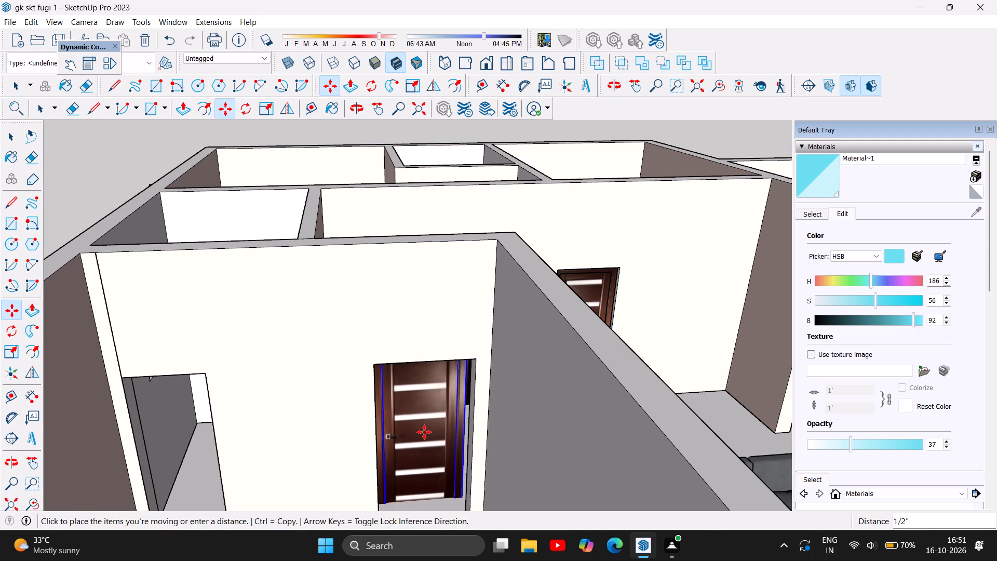
{"action": "left_click_drag", "start_coordinate": [424, 432], "coordinate": [437, 447]}
{"action": "triple_click", "coordinate": [437, 447]}
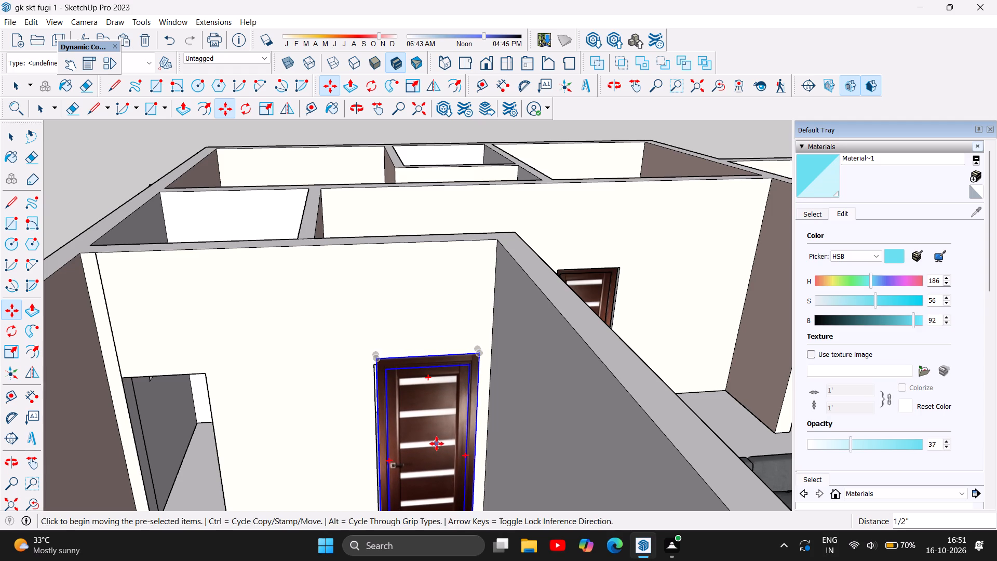
Move the brown panelled door freehand back into the depth of its opening, away from the front corner room.
{"action": "scroll", "coordinate": [399, 388], "scroll_direction": "up", "scroll_amount": 9}
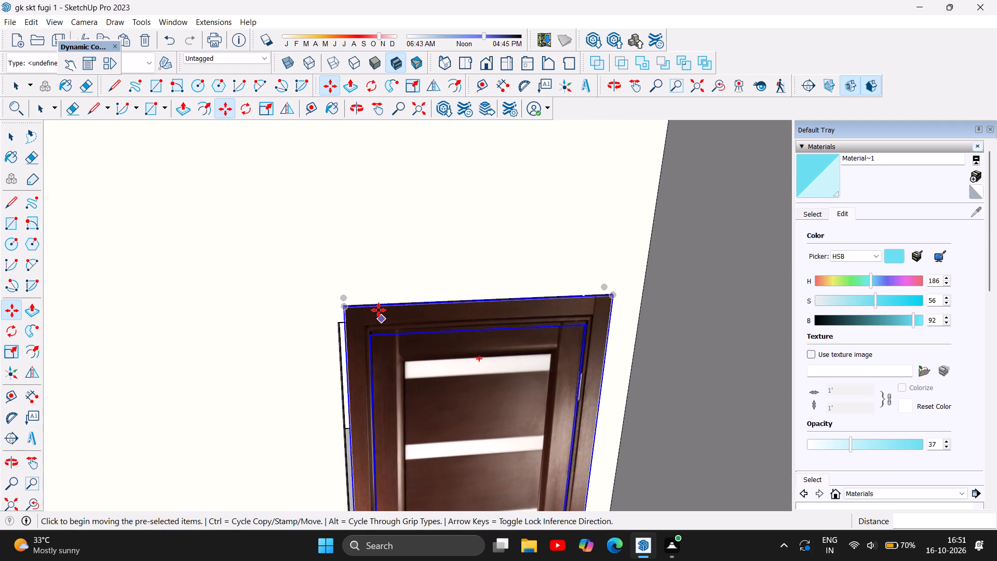
{"action": "scroll", "coordinate": [394, 277], "scroll_direction": "down", "scroll_amount": 10}
{"action": "scroll", "coordinate": [420, 314], "scroll_direction": "down", "scroll_amount": 3}
{"action": "scroll", "coordinate": [393, 483], "scroll_direction": "up", "scroll_amount": 2}
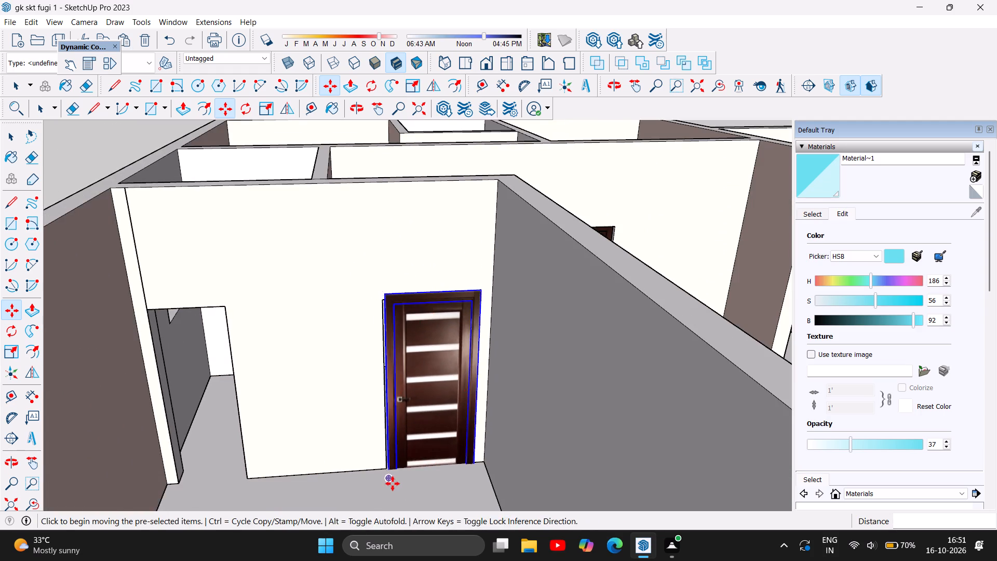
{"action": "scroll", "coordinate": [393, 484], "scroll_direction": "up", "scroll_amount": 7}
{"action": "left_click_drag", "start_coordinate": [438, 415], "coordinate": [442, 376]}
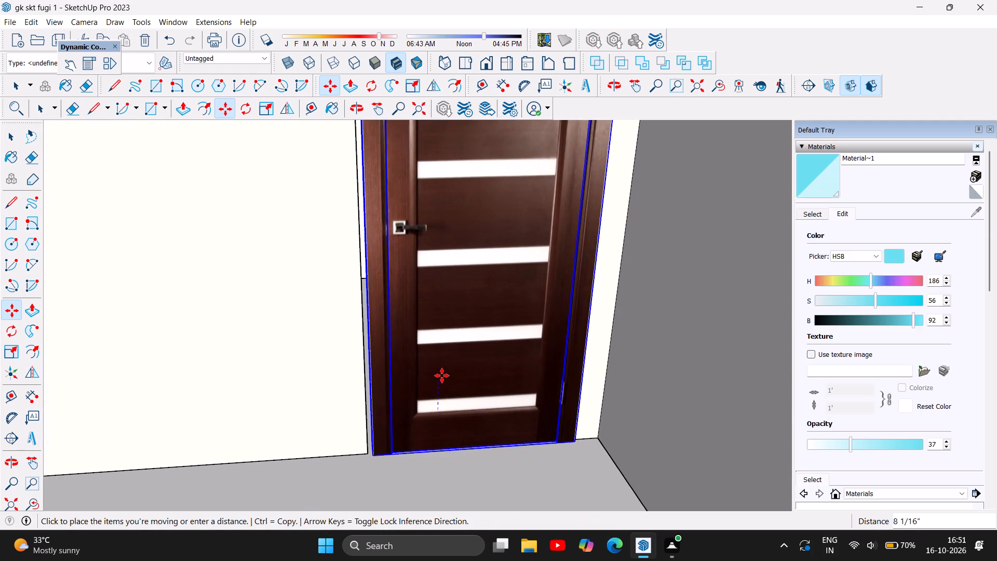
{"action": "left_click_drag", "start_coordinate": [442, 376], "coordinate": [433, 389]}
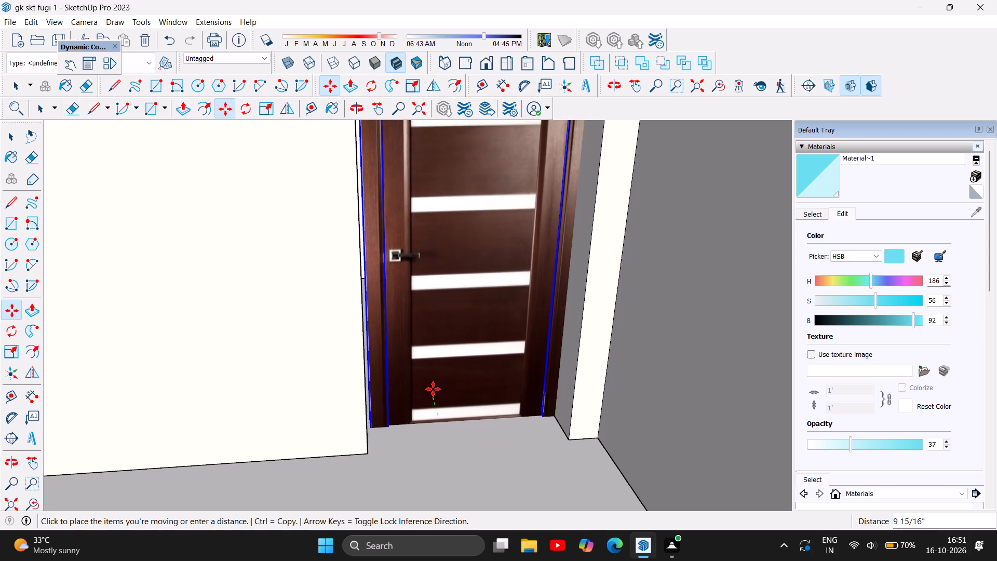
{"action": "left_click_drag", "start_coordinate": [433, 389], "coordinate": [432, 405]}
{"action": "scroll", "coordinate": [428, 503], "scroll_direction": "down", "scroll_amount": 9}
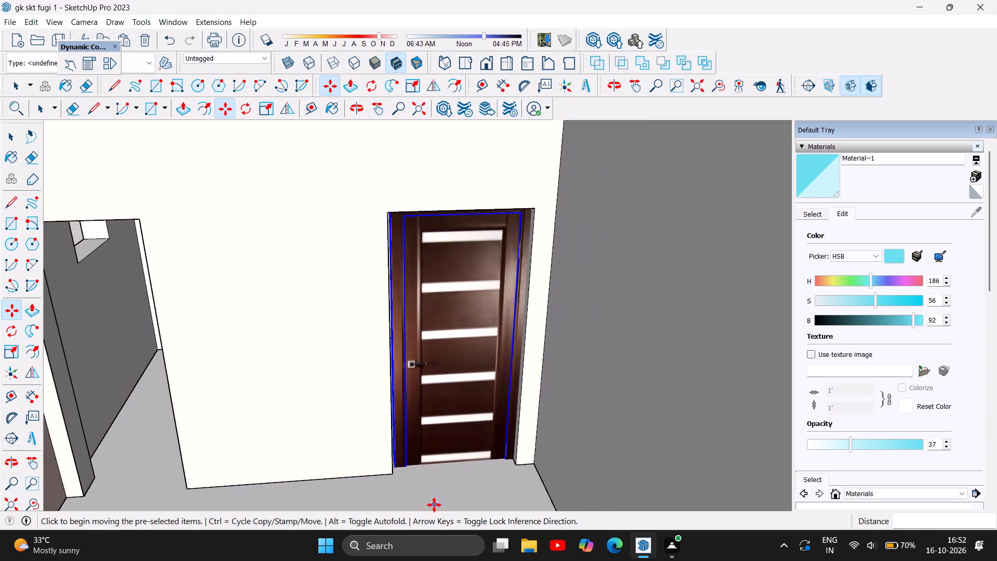
Examine how the front room door's frame sits against the top corner of its opening, and clear the selection.
{"action": "scroll", "coordinate": [482, 244], "scroll_direction": "up", "scroll_amount": 4}
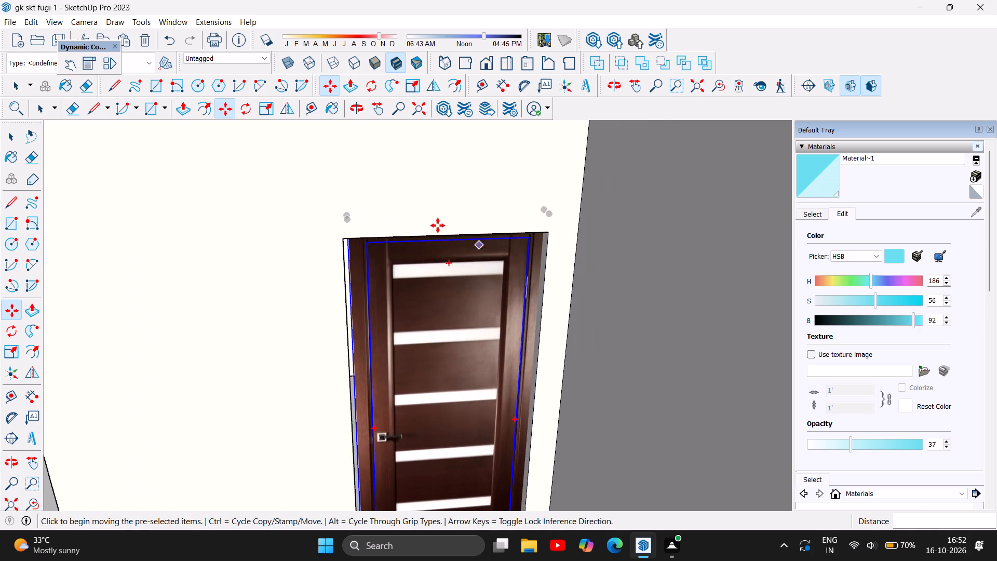
{"action": "scroll", "coordinate": [429, 225], "scroll_direction": "up", "scroll_amount": 4}
{"action": "scroll", "coordinate": [352, 264], "scroll_direction": "up", "scroll_amount": 10}
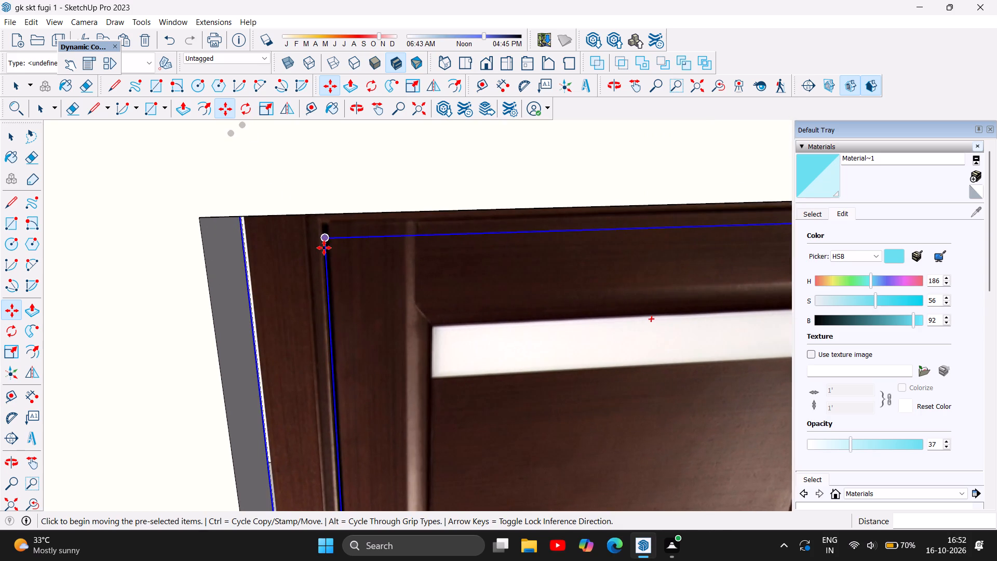
{"action": "scroll", "coordinate": [331, 260], "scroll_direction": "down", "scroll_amount": 17}
{"action": "scroll", "coordinate": [354, 273], "scroll_direction": "down", "scroll_amount": 10}
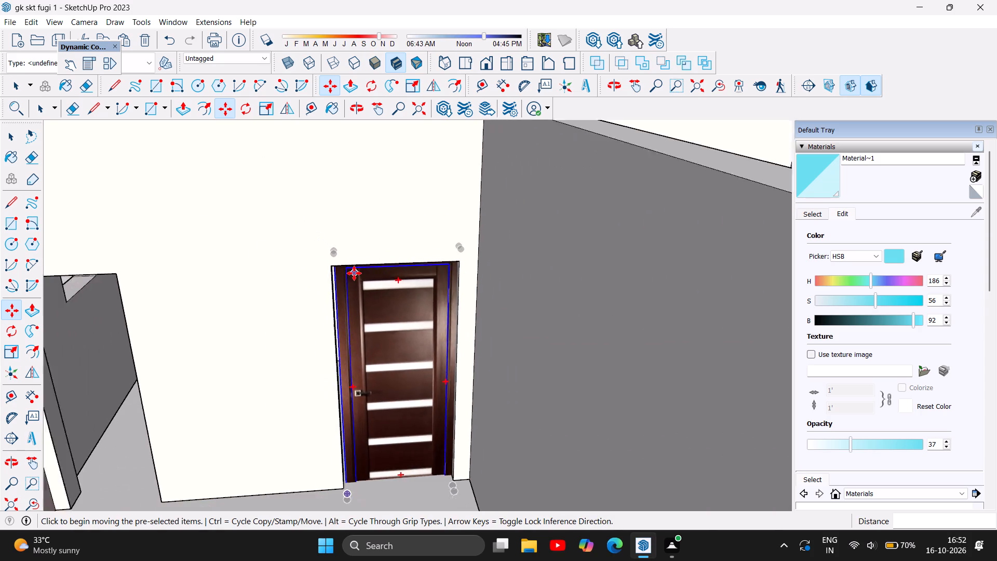
{"action": "scroll", "coordinate": [378, 335], "scroll_direction": "down", "scroll_amount": 15}
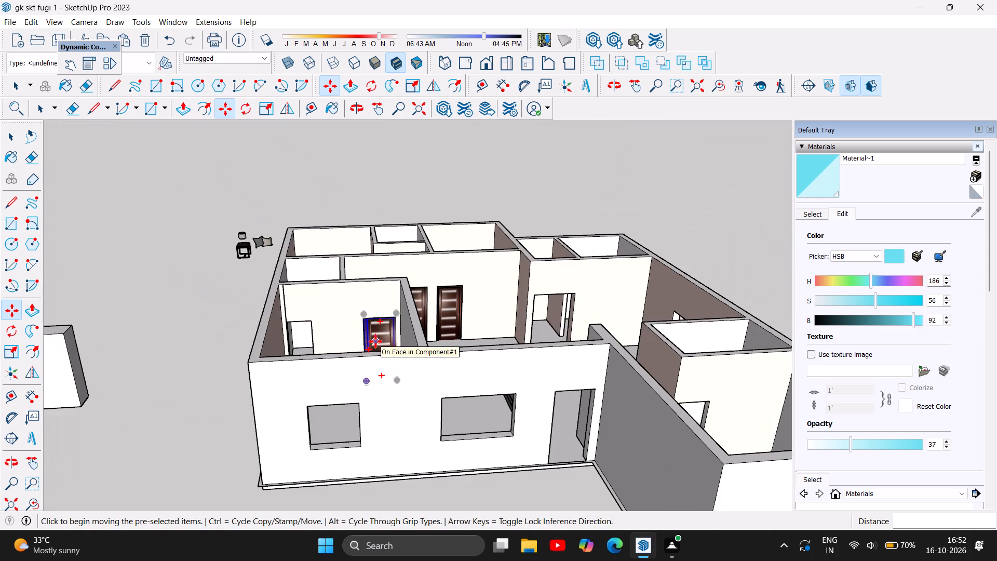
{"action": "key", "text": "Escape"}
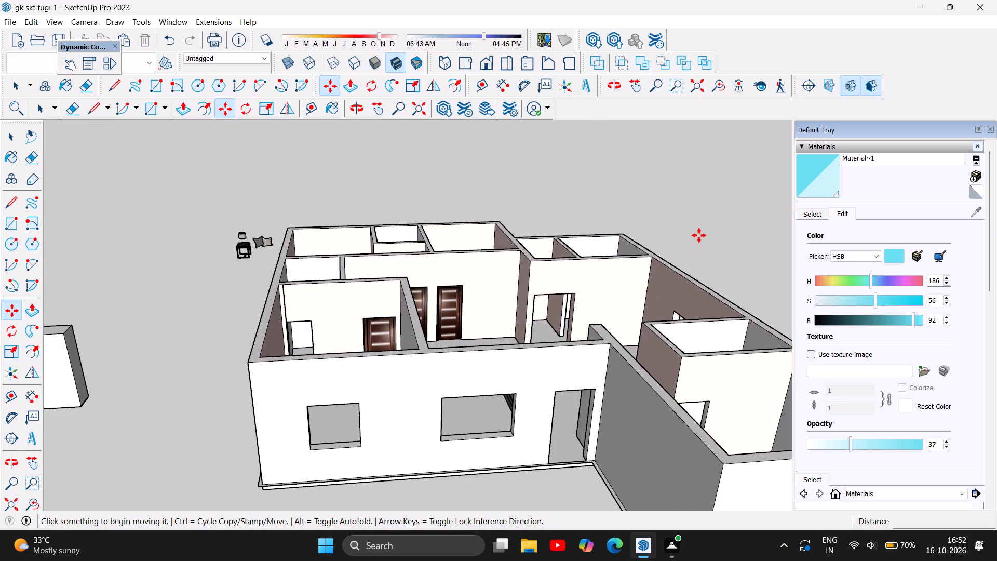
From the underside of the house, select the door poking through the floor slab and move it about 44' 9" clear of the building.
{"action": "left_click", "coordinate": [359, 113]}
{"action": "left_click_drag", "start_coordinate": [426, 482], "coordinate": [333, 277]}
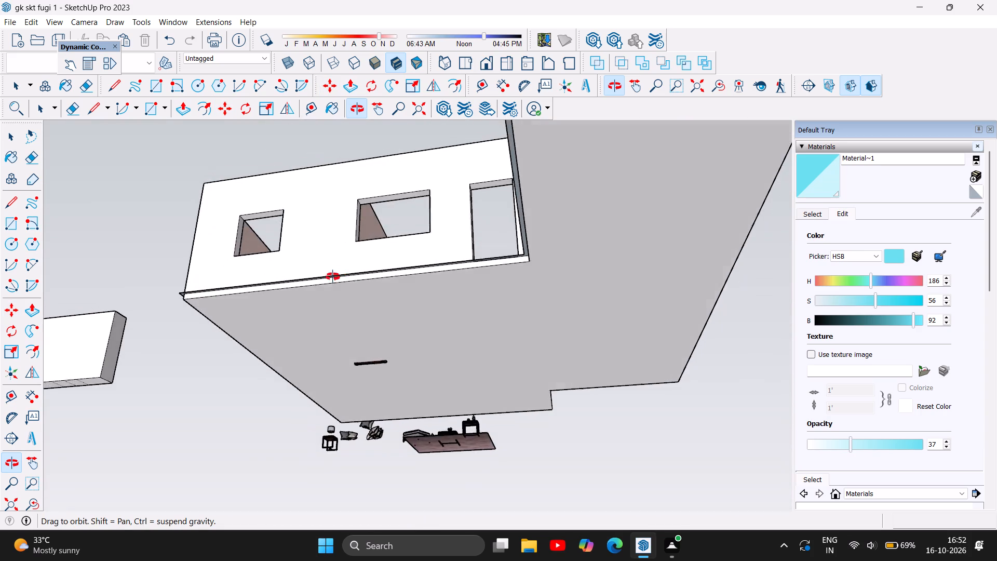
{"action": "left_click_drag", "start_coordinate": [333, 277], "coordinate": [366, 284]}
{"action": "scroll", "coordinate": [348, 369], "scroll_direction": "up", "scroll_amount": 9}
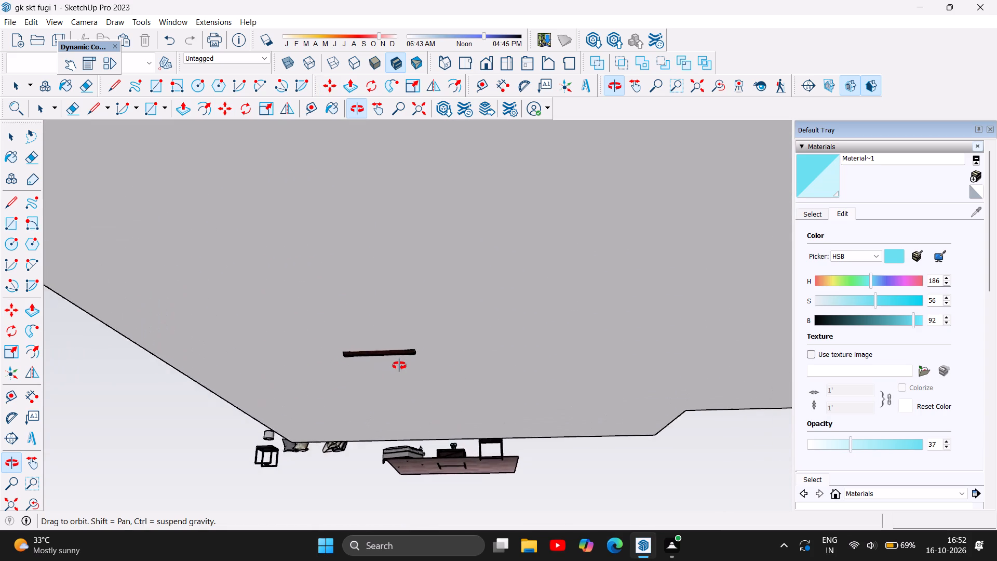
{"action": "scroll", "coordinate": [399, 366], "scroll_direction": "up", "scroll_amount": 7}
{"action": "left_click", "coordinate": [14, 135]}
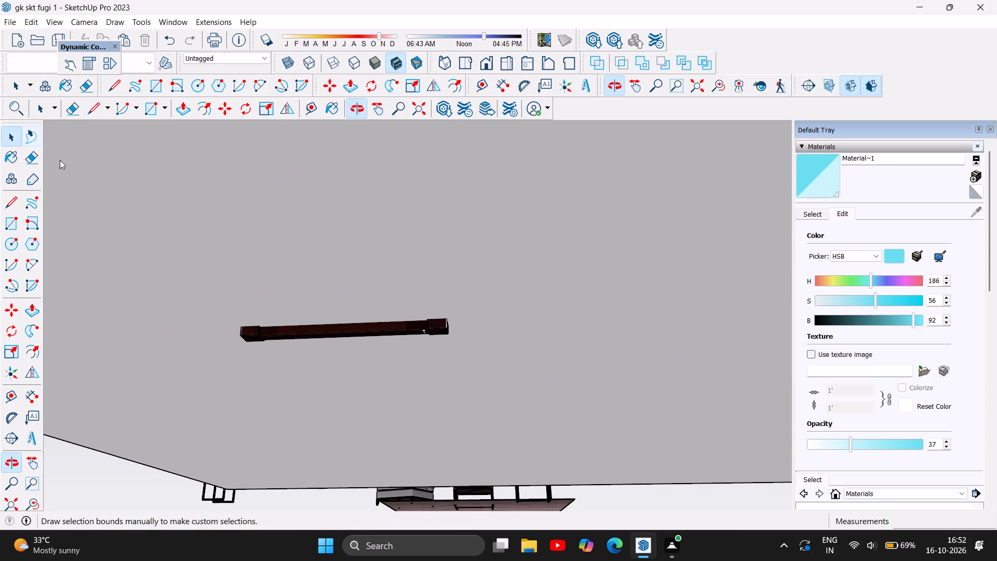
{"action": "left_click", "coordinate": [338, 333]}
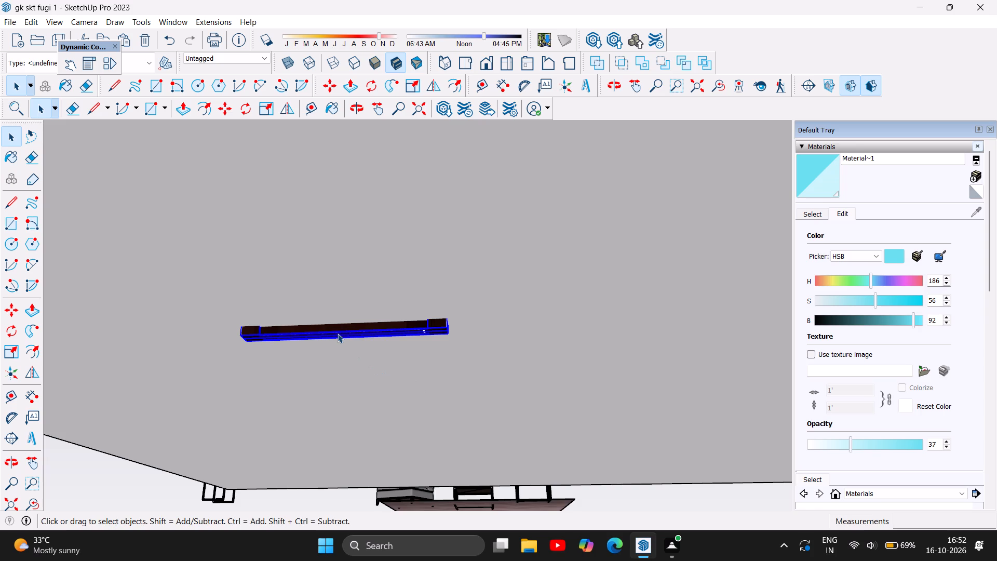
{"action": "left_click_drag", "start_coordinate": [338, 333], "coordinate": [343, 320]}
{"action": "left_click", "coordinate": [345, 332]}
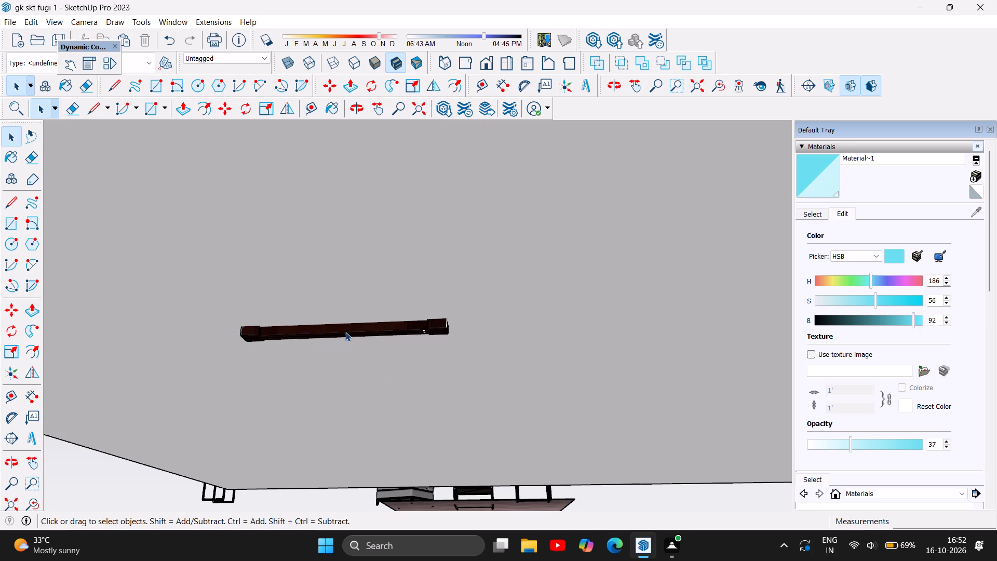
{"action": "left_click", "coordinate": [326, 87]}
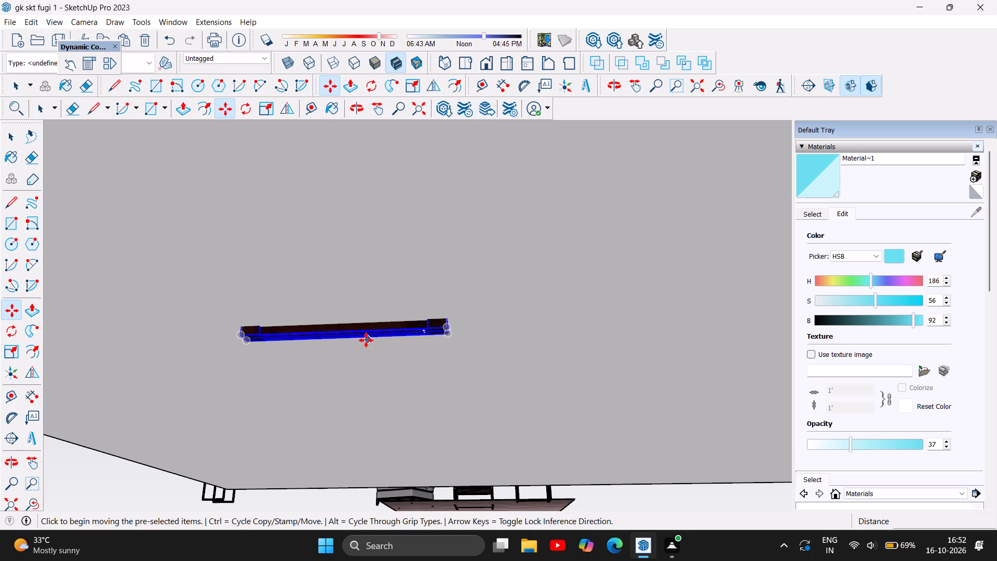
{"action": "left_click", "coordinate": [366, 340]}
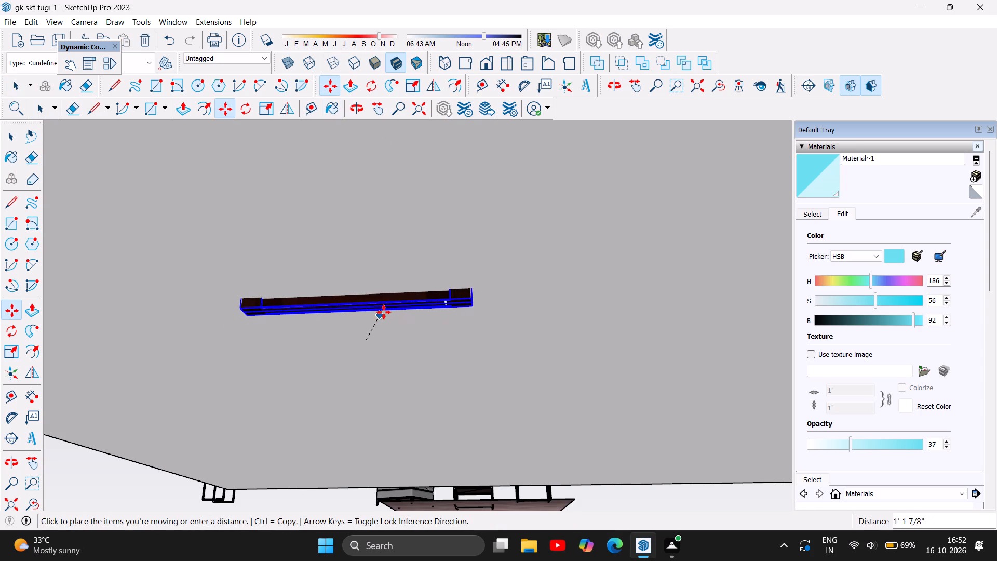
{"action": "scroll", "coordinate": [384, 322], "scroll_direction": "down", "scroll_amount": 13}
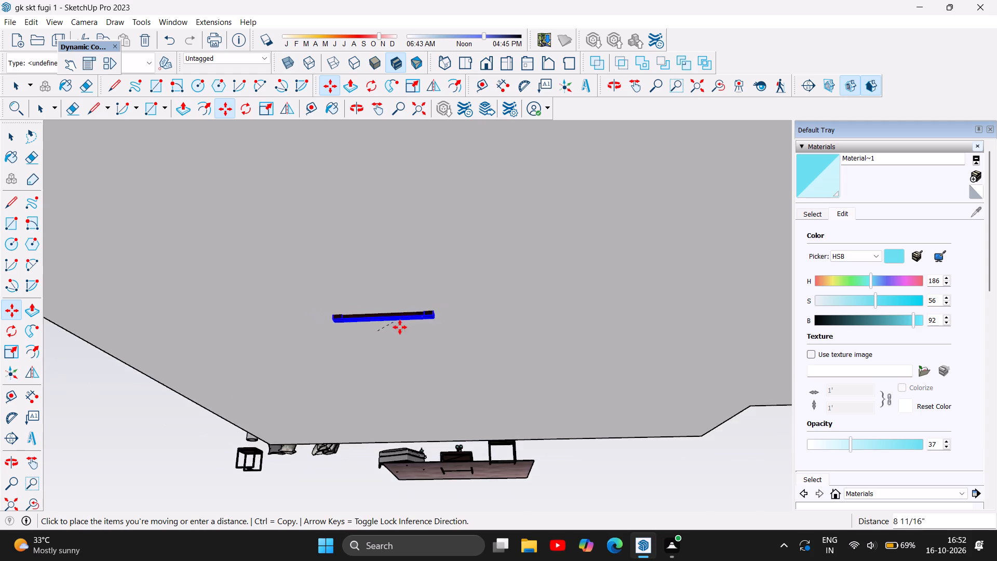
{"action": "scroll", "coordinate": [411, 345], "scroll_direction": "down", "scroll_amount": 8}
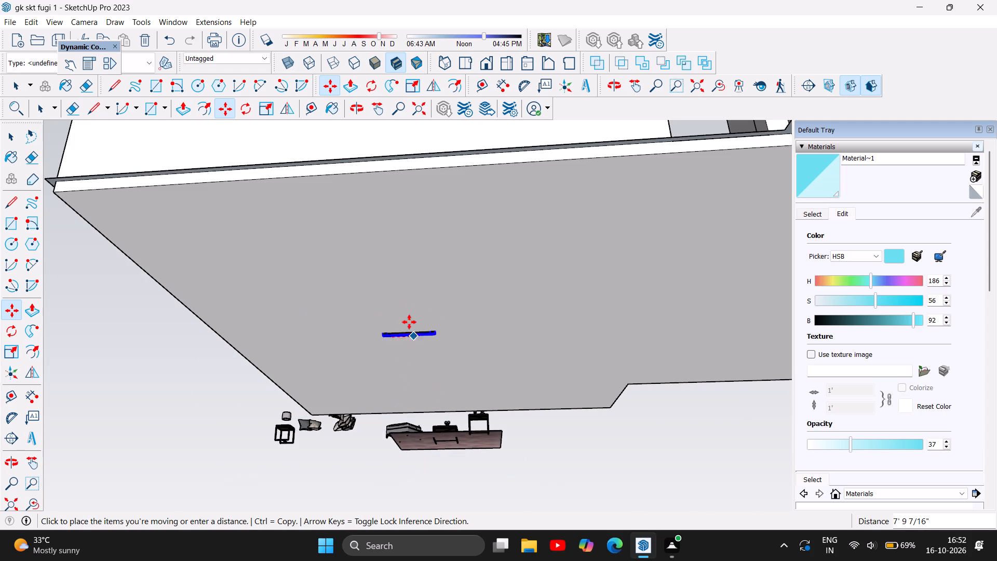
{"action": "scroll", "coordinate": [409, 398], "scroll_direction": "down", "scroll_amount": 8}
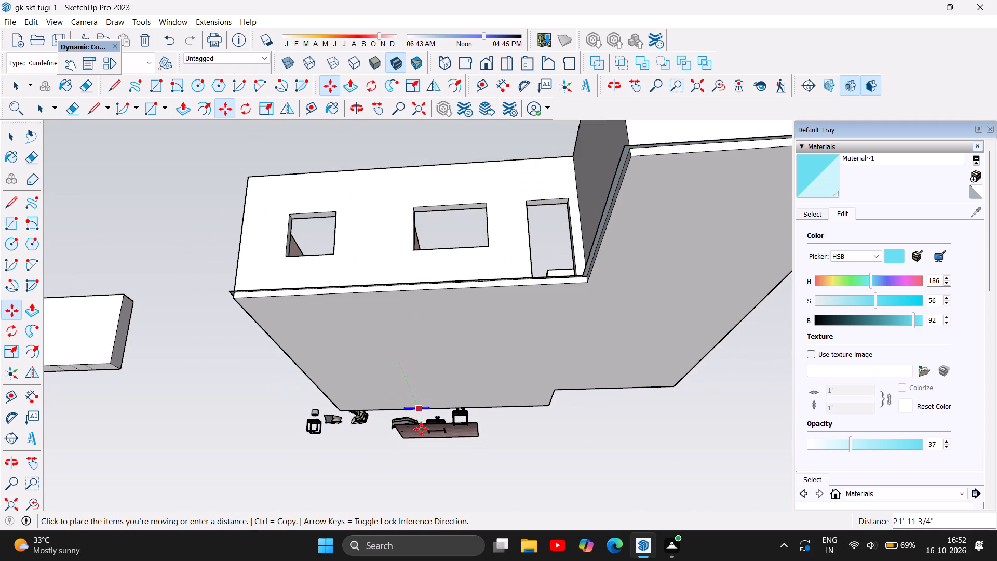
{"action": "scroll", "coordinate": [421, 429], "scroll_direction": "down", "scroll_amount": 4}
{"action": "left_click", "coordinate": [265, 274]}
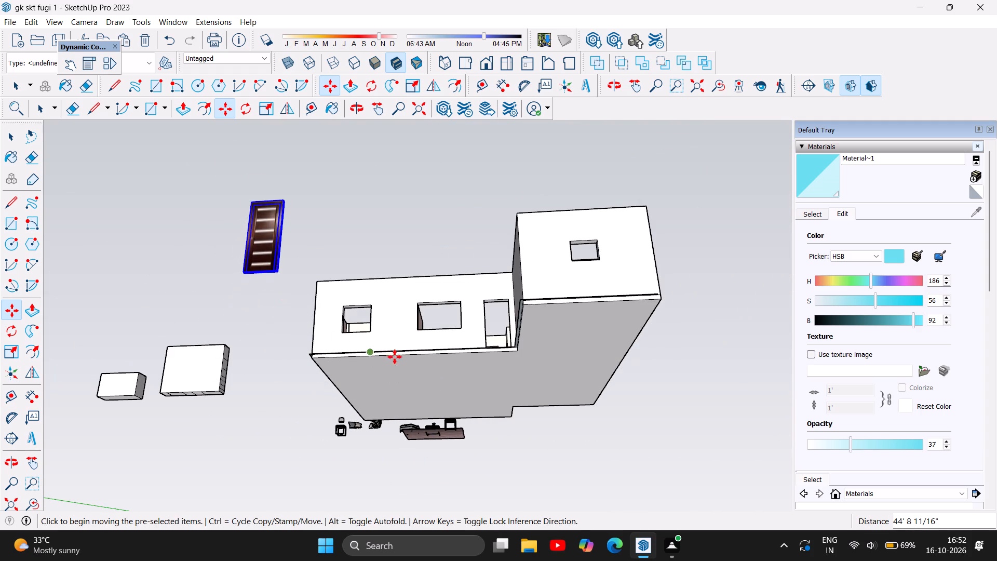
Move the detached door about 43' 3" back into the front corner room, standing it on the floor in front of its opening.
{"action": "double_click", "coordinate": [358, 110]}
{"action": "left_click_drag", "start_coordinate": [339, 265], "coordinate": [346, 321]}
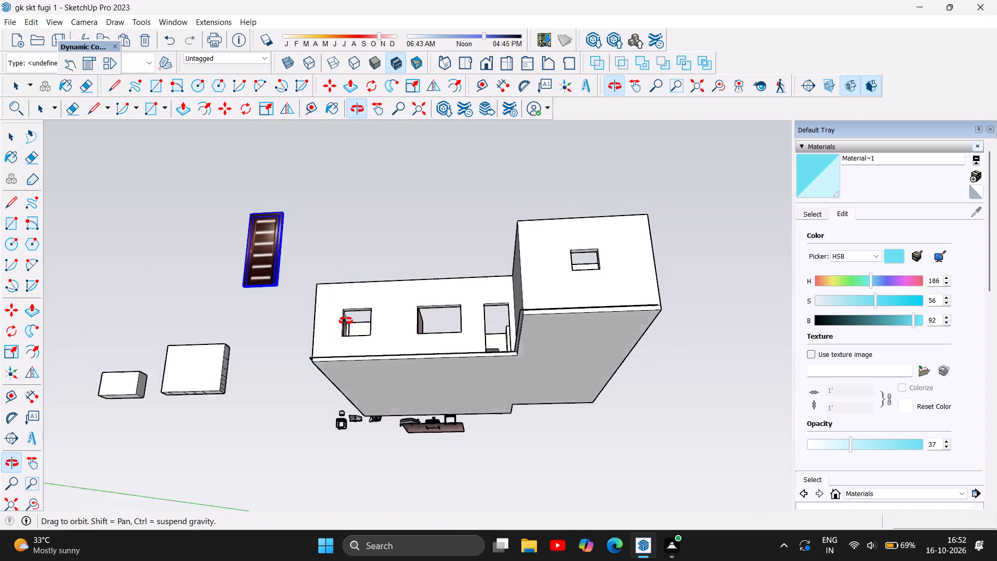
{"action": "left_click_drag", "start_coordinate": [346, 321], "coordinate": [388, 510]}
{"action": "scroll", "coordinate": [417, 343], "scroll_direction": "up", "scroll_amount": 5}
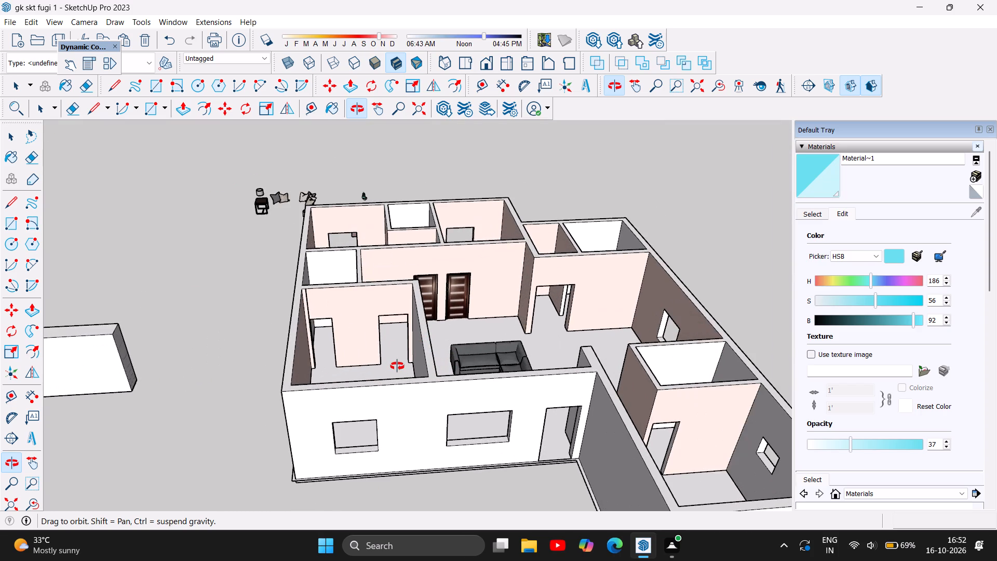
{"action": "scroll", "coordinate": [397, 366], "scroll_direction": "up", "scroll_amount": 3}
{"action": "scroll", "coordinate": [382, 341], "scroll_direction": "down", "scroll_amount": 15}
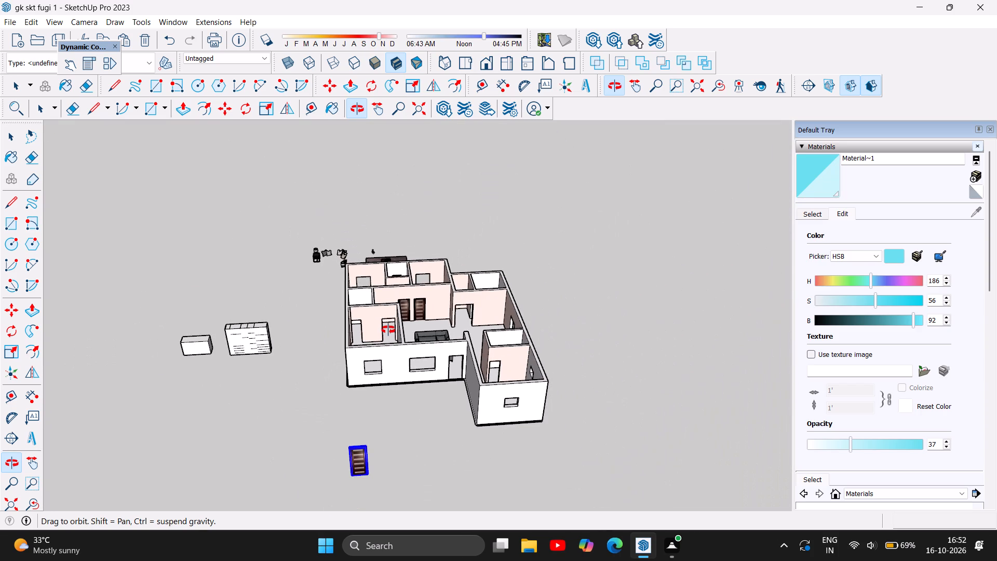
{"action": "key", "text": "Escape"}
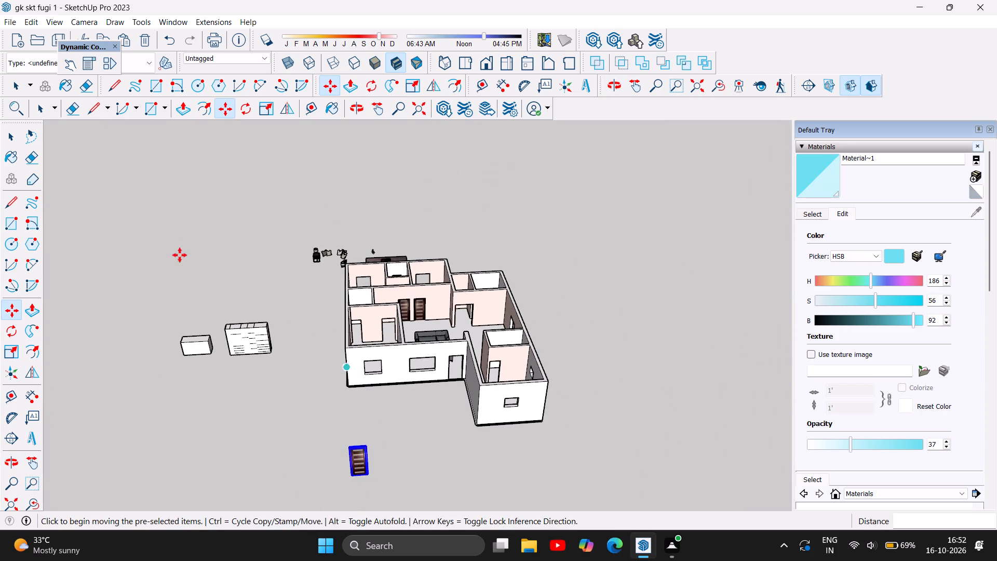
{"action": "left_click", "coordinate": [15, 139]}
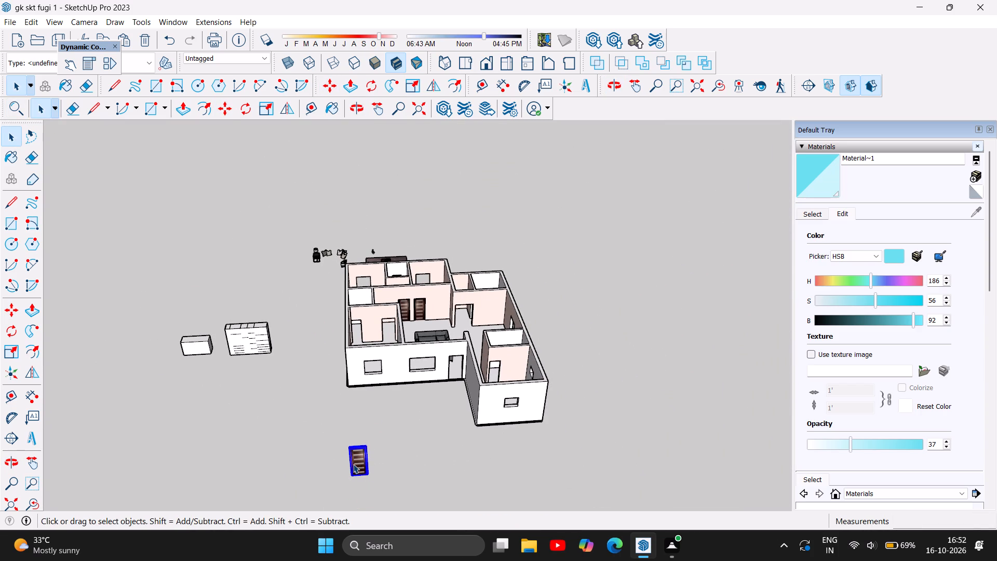
{"action": "left_click", "coordinate": [353, 464]}
{"action": "left_click", "coordinate": [334, 82]}
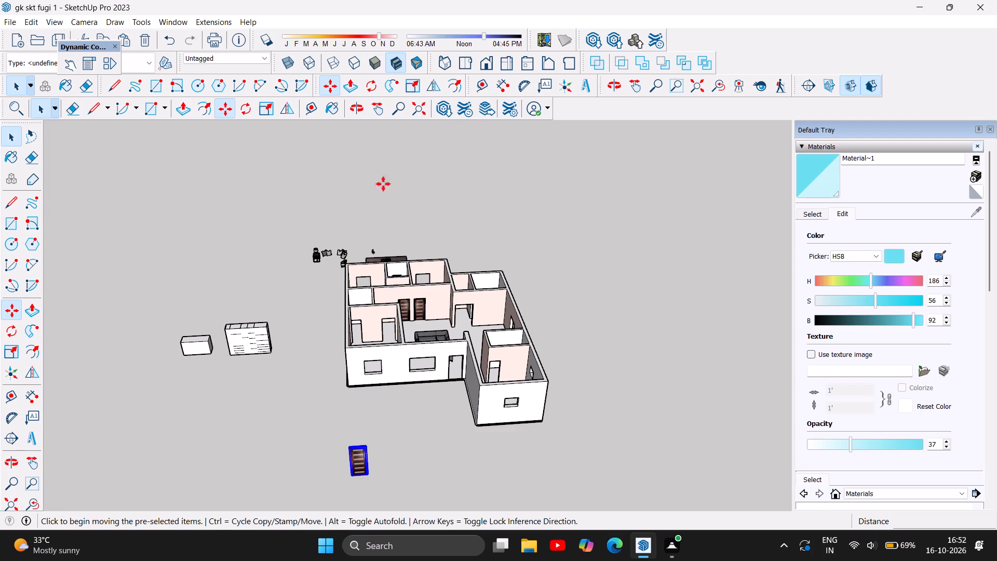
{"action": "double_click", "coordinate": [365, 463]}
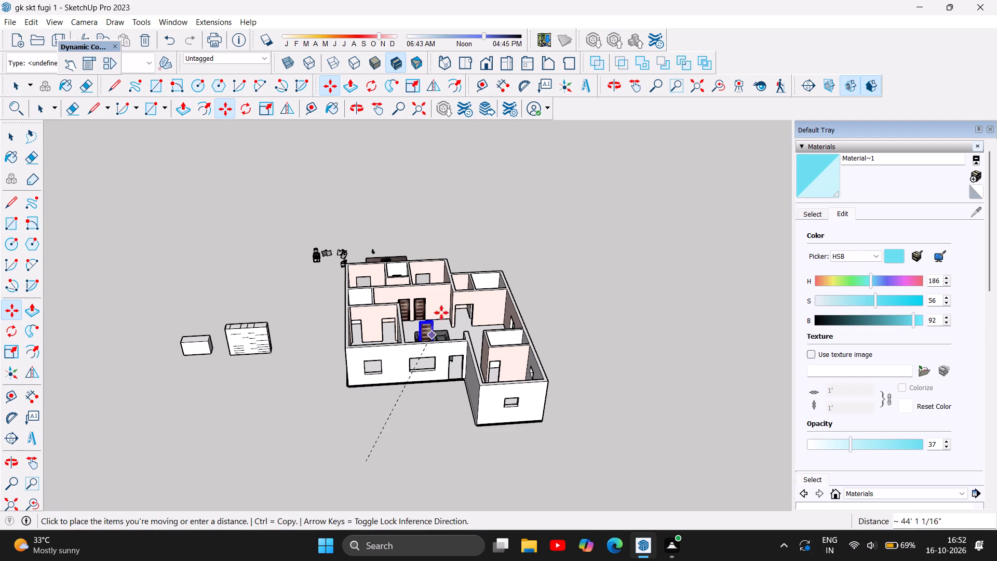
{"action": "scroll", "coordinate": [429, 305], "scroll_direction": "up", "scroll_amount": 9}
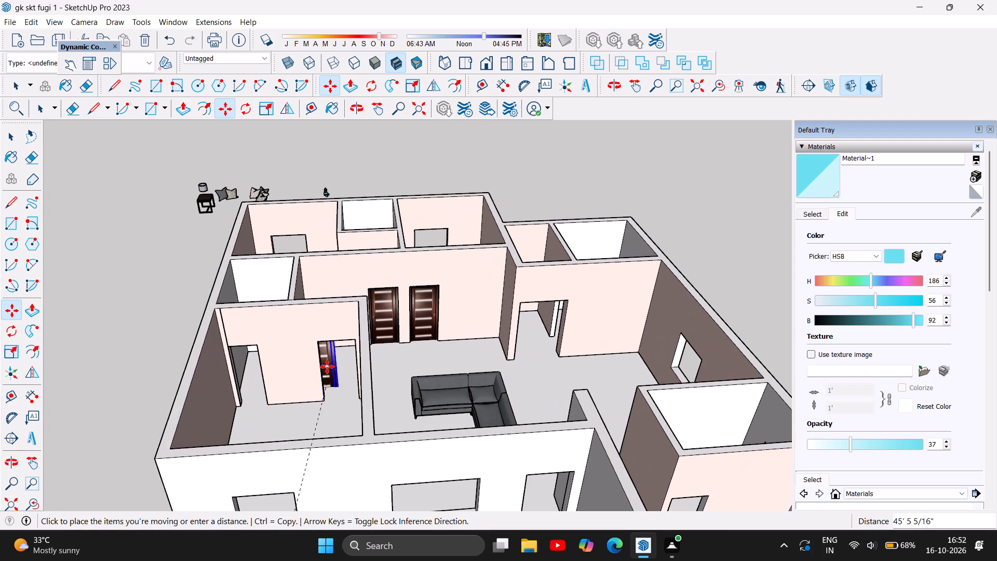
{"action": "scroll", "coordinate": [331, 368], "scroll_direction": "up", "scroll_amount": 7}
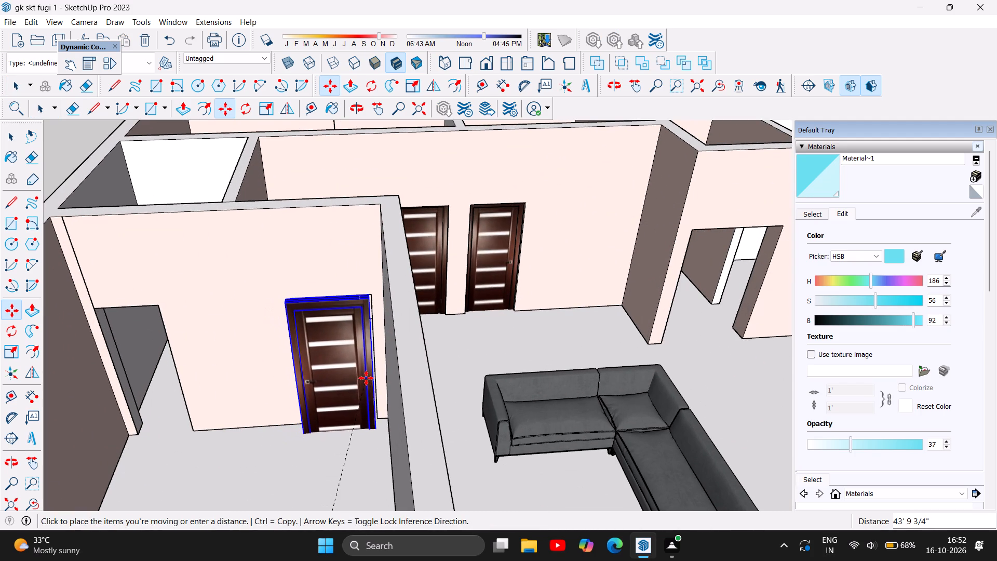
{"action": "scroll", "coordinate": [366, 378], "scroll_direction": "up", "scroll_amount": 5}
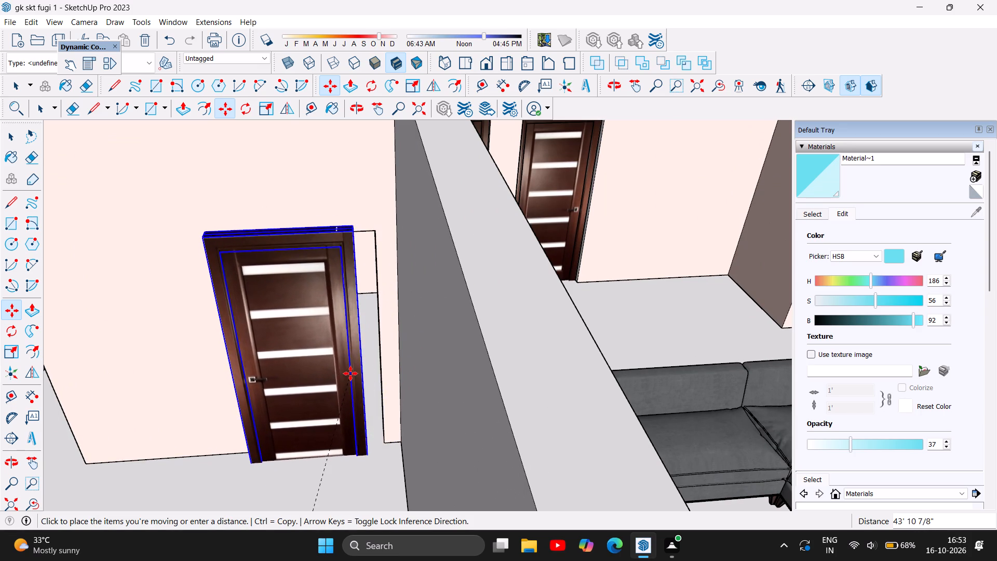
{"action": "scroll", "coordinate": [351, 373], "scroll_direction": "down", "scroll_amount": 3}
{"action": "double_click", "coordinate": [328, 384]}
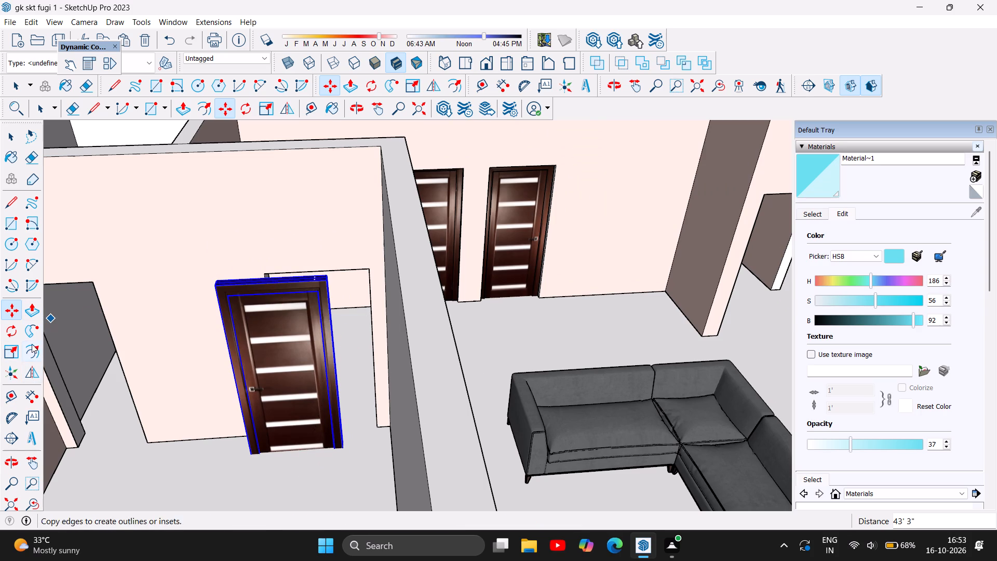
Scale the front corner room's door along the green axis to about -0.25 to change its depth.
{"action": "left_click", "coordinate": [8, 356]}
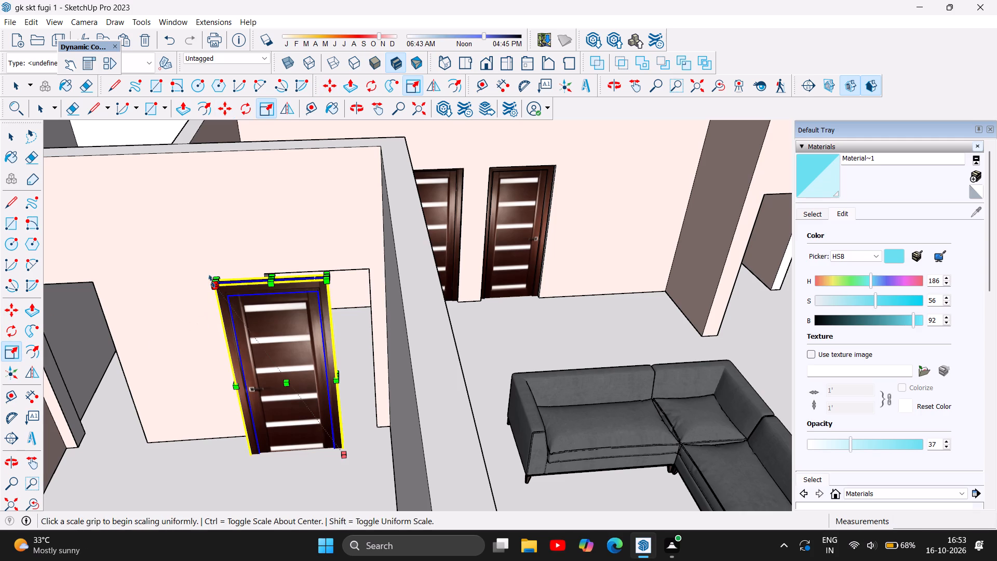
{"action": "left_click_drag", "start_coordinate": [212, 288], "coordinate": [221, 287]}
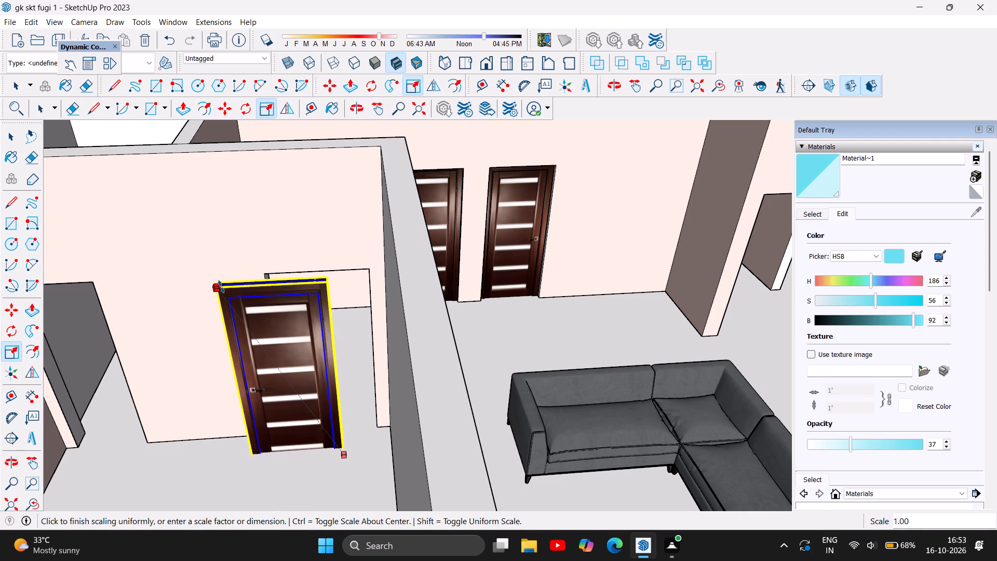
{"action": "left_click_drag", "start_coordinate": [221, 287], "coordinate": [261, 271]}
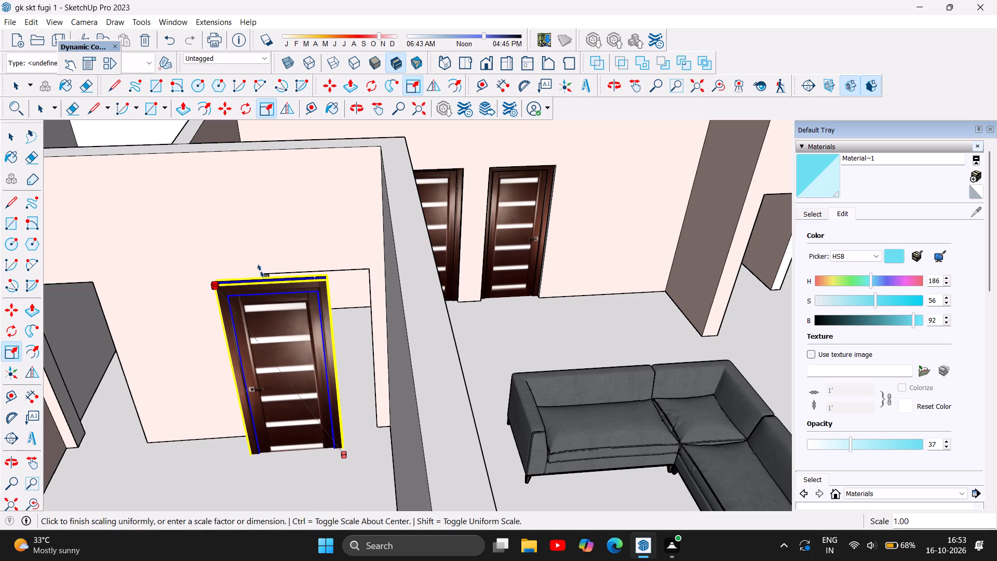
{"action": "left_click_drag", "start_coordinate": [261, 271], "coordinate": [259, 269]}
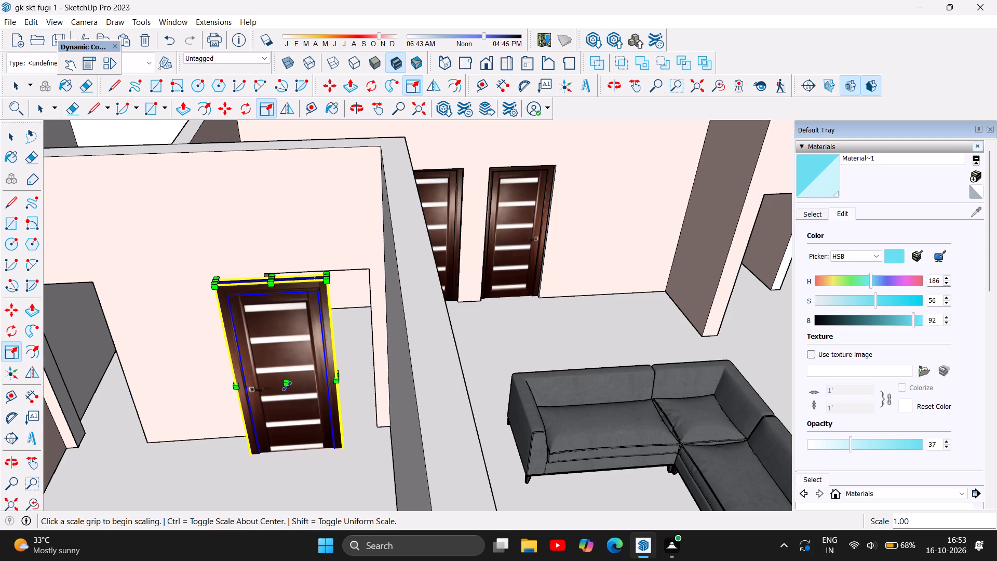
{"action": "left_click", "coordinate": [287, 386]}
{"action": "left_click_drag", "start_coordinate": [287, 386], "coordinate": [316, 390]}
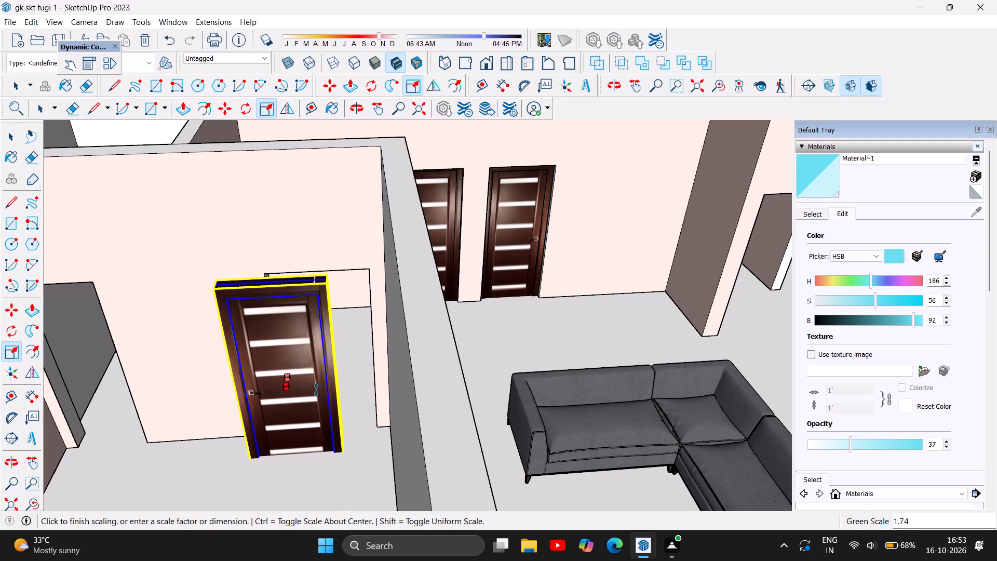
{"action": "left_click_drag", "start_coordinate": [316, 390], "coordinate": [320, 380]}
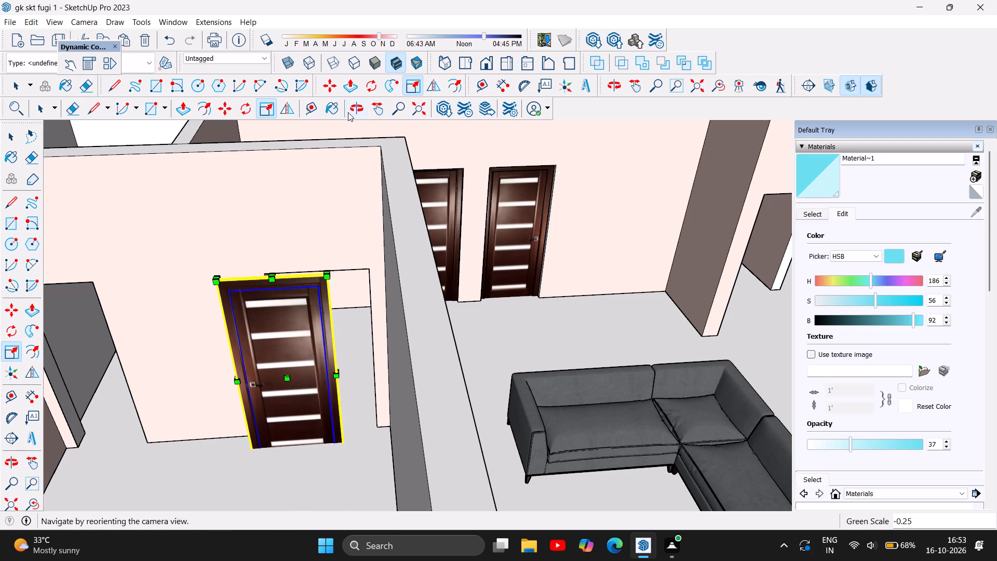
Move the door about 1' 6 7/16" sideways into its opening and adjust its position in the opening freehand.
{"action": "left_click", "coordinate": [334, 85]}
{"action": "left_click", "coordinate": [274, 337]}
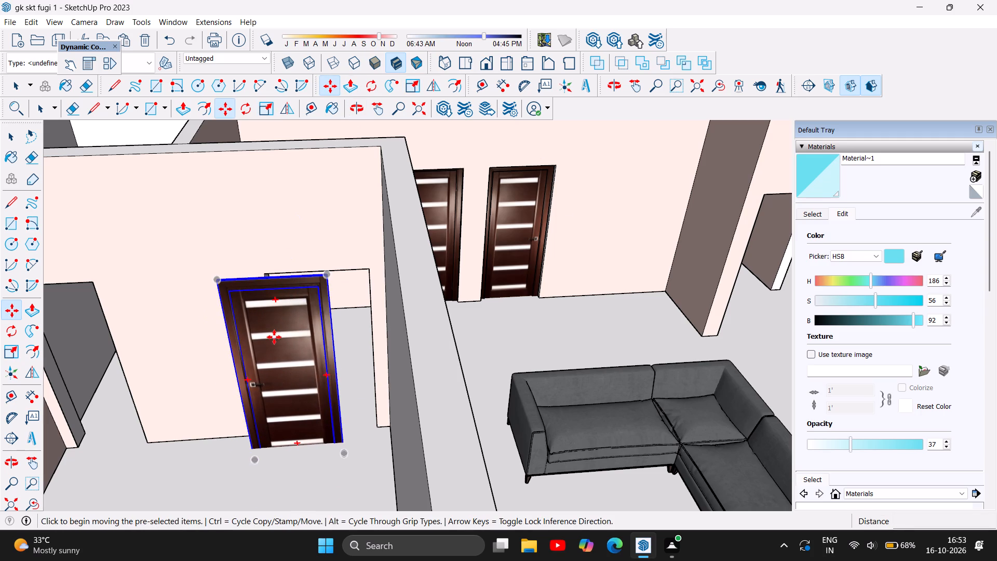
{"action": "left_click_drag", "start_coordinate": [274, 337], "coordinate": [322, 334]}
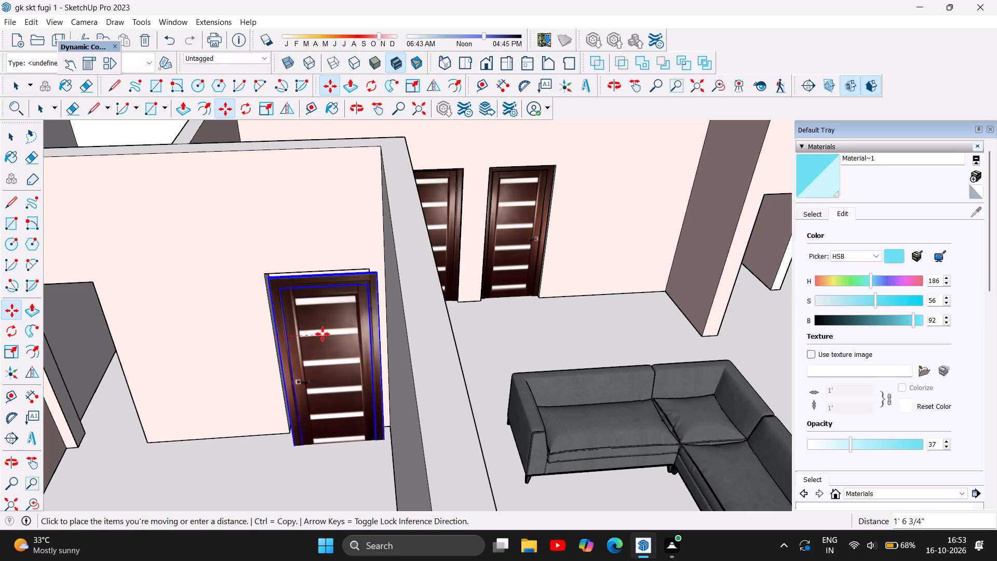
{"action": "left_click_drag", "start_coordinate": [322, 334], "coordinate": [317, 327]}
{"action": "scroll", "coordinate": [317, 327], "scroll_direction": "up", "scroll_amount": 4}
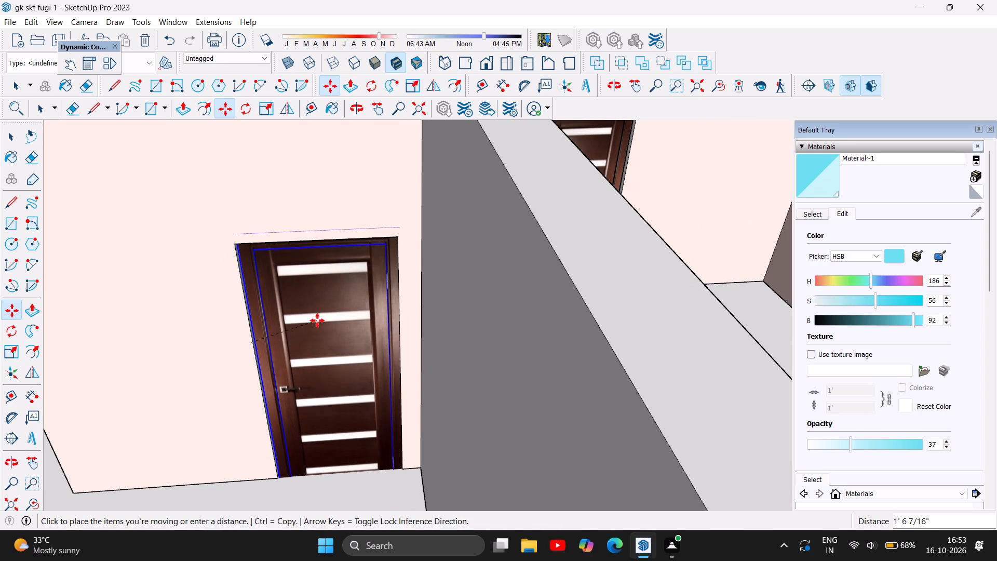
{"action": "left_click", "coordinate": [317, 320]}
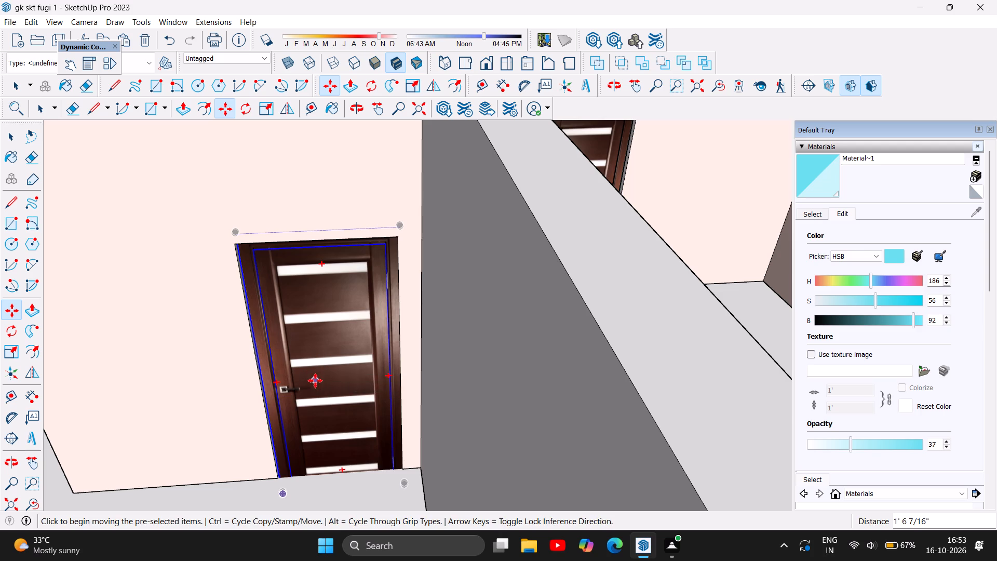
{"action": "left_click_drag", "start_coordinate": [320, 391], "coordinate": [311, 410]}
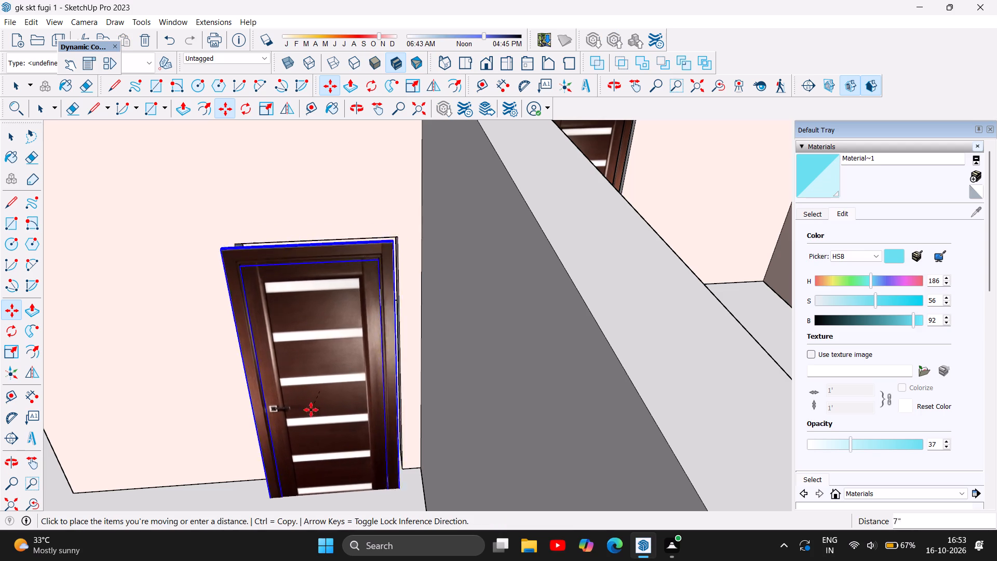
{"action": "left_click_drag", "start_coordinate": [311, 410], "coordinate": [317, 376]}
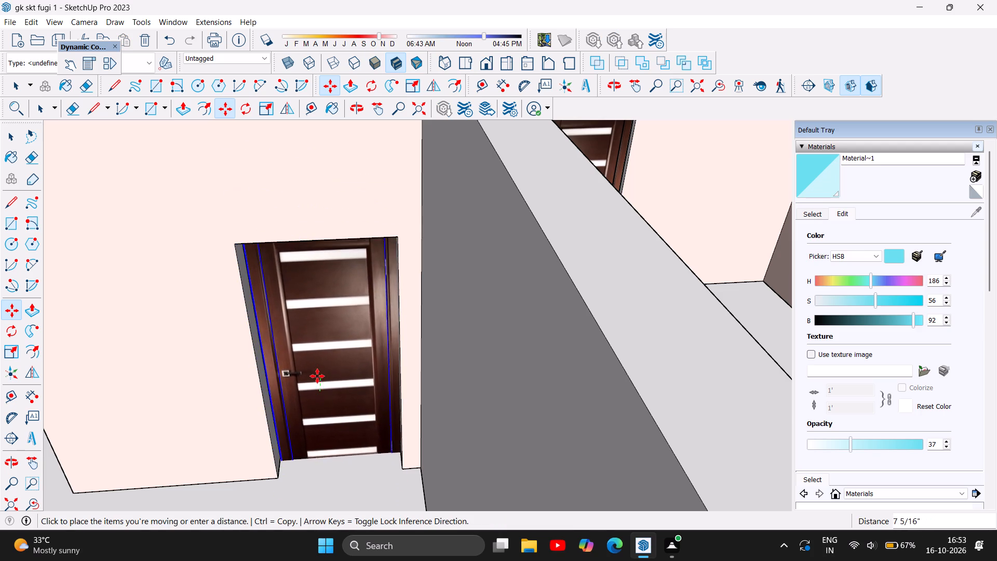
{"action": "left_click_drag", "start_coordinate": [317, 376], "coordinate": [313, 389]}
{"action": "scroll", "coordinate": [355, 393], "scroll_direction": "down", "scroll_amount": 4}
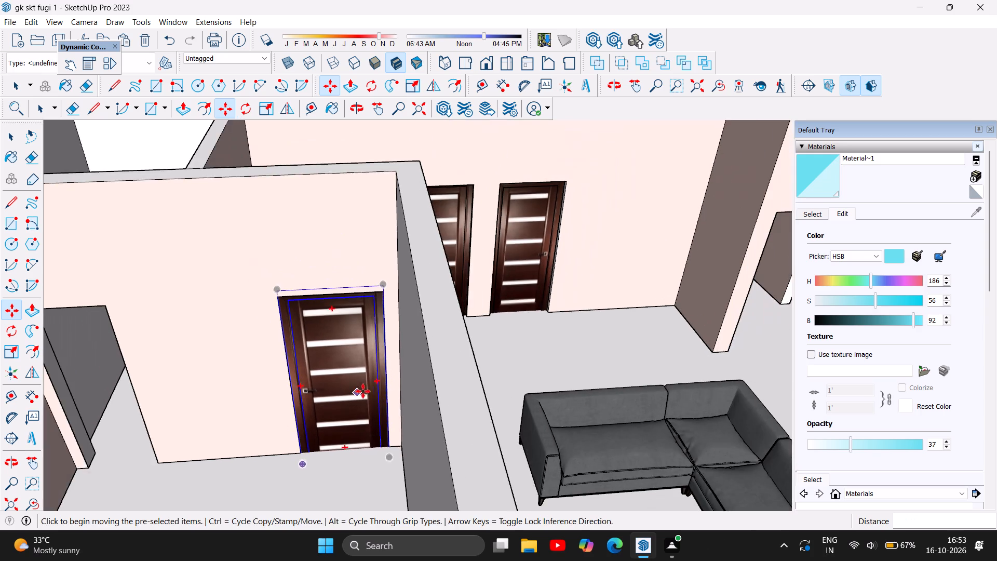
{"action": "scroll", "coordinate": [368, 390], "scroll_direction": "down", "scroll_amount": 4}
{"action": "scroll", "coordinate": [378, 458], "scroll_direction": "up", "scroll_amount": 4}
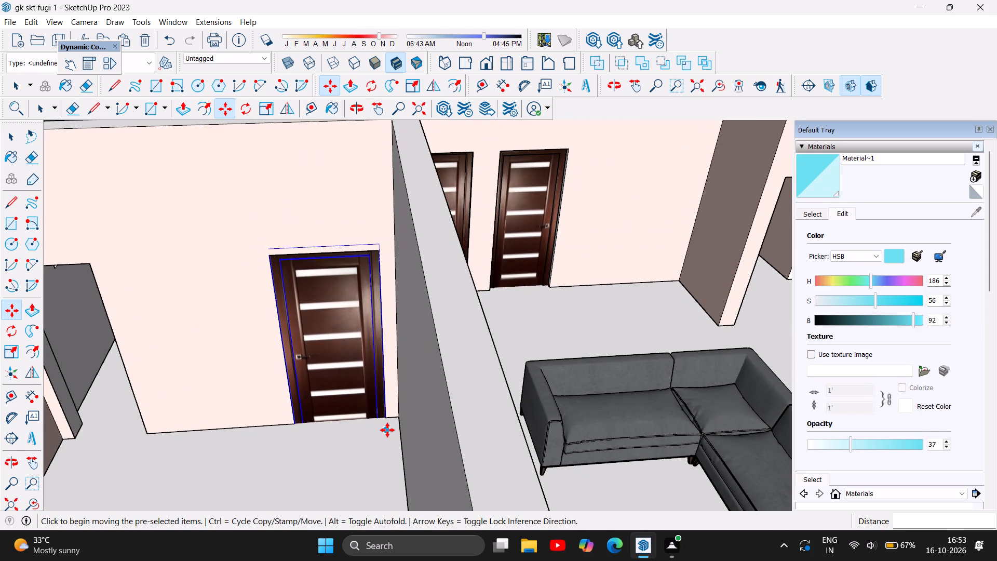
Raise the door about 7 13/16" so its bottom corner meets the floor corner of the opening.
{"action": "left_click", "coordinate": [387, 430]}
{"action": "left_click", "coordinate": [386, 416]}
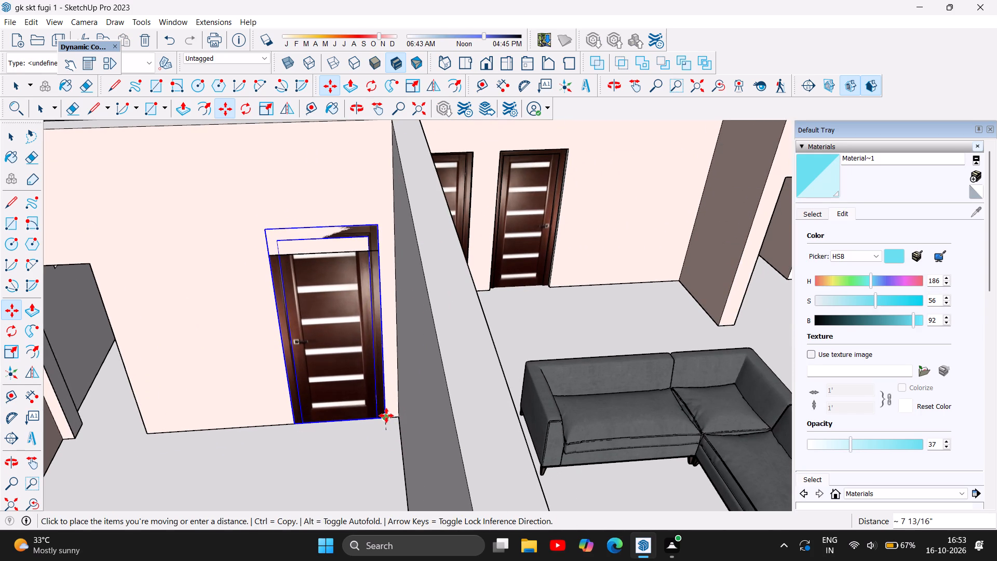
{"action": "left_click", "coordinate": [386, 416]}
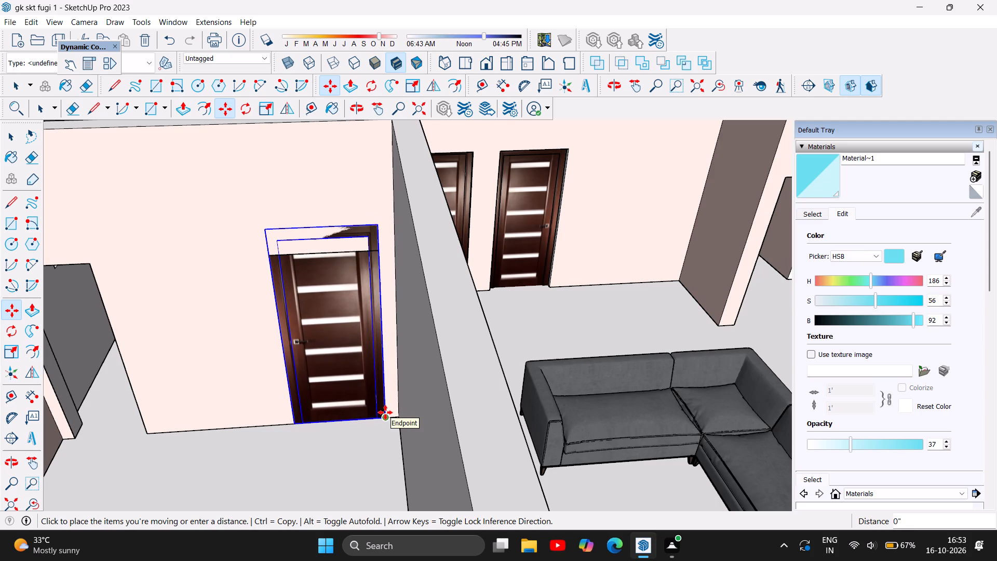
{"action": "scroll", "coordinate": [385, 412], "scroll_direction": "up", "scroll_amount": 3}
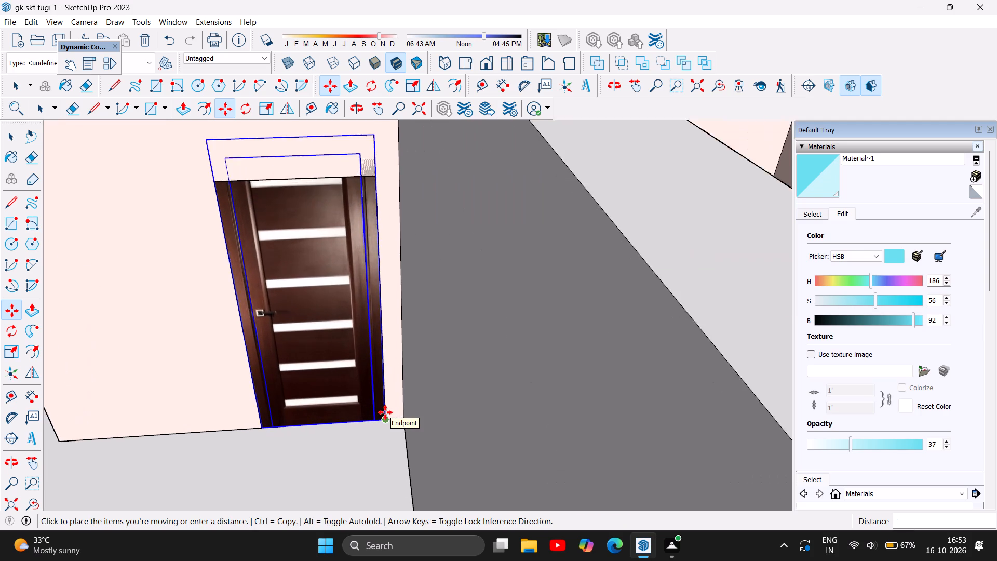
{"action": "scroll", "coordinate": [385, 412], "scroll_direction": "up", "scroll_amount": 2}
{"action": "left_click", "coordinate": [385, 412]}
{"action": "scroll", "coordinate": [368, 451], "scroll_direction": "down", "scroll_amount": 7}
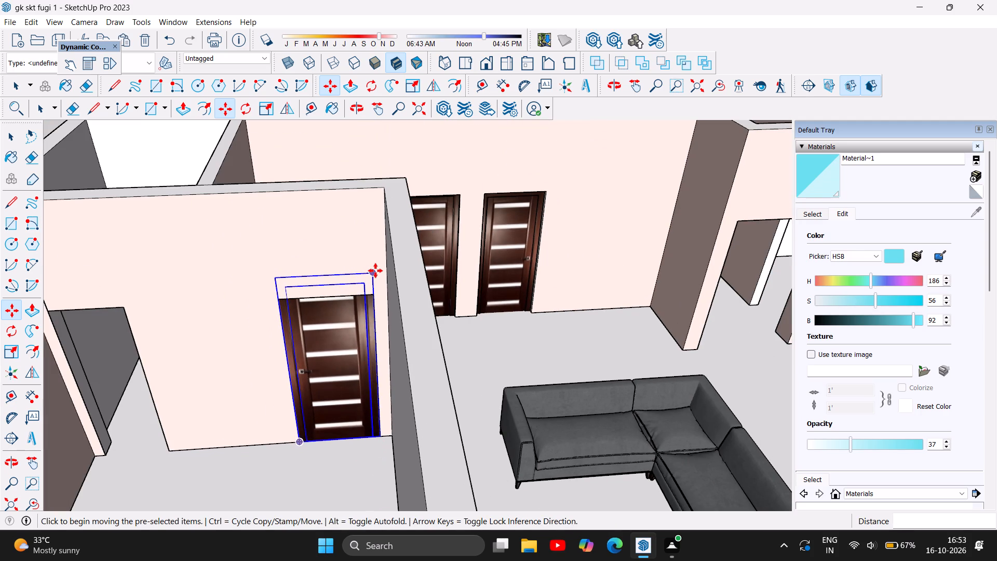
Scale the door uniformly from its top corner to about 0.91 to bring its height down to the opening.
{"action": "left_click", "coordinate": [14, 355]}
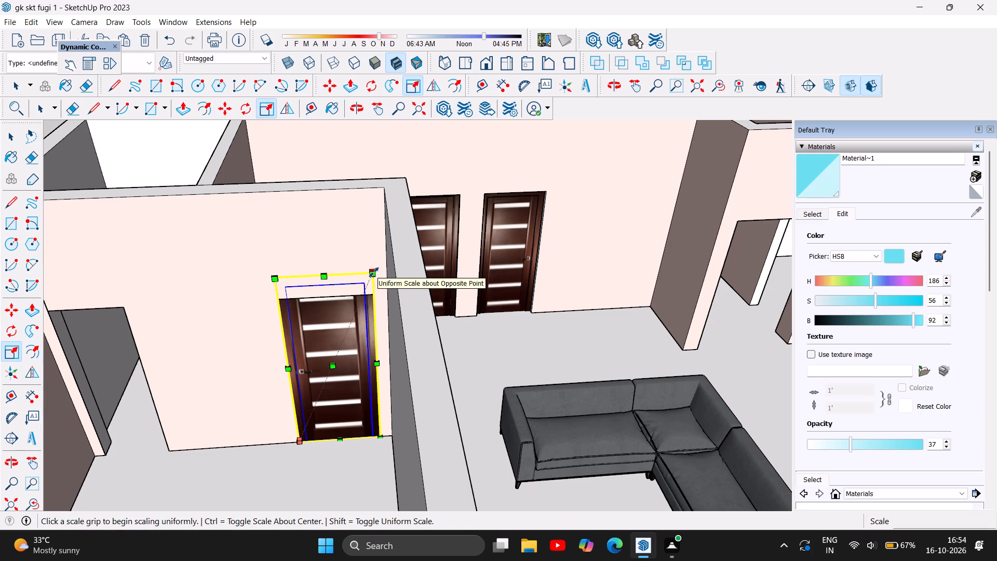
{"action": "double_click", "coordinate": [374, 272]}
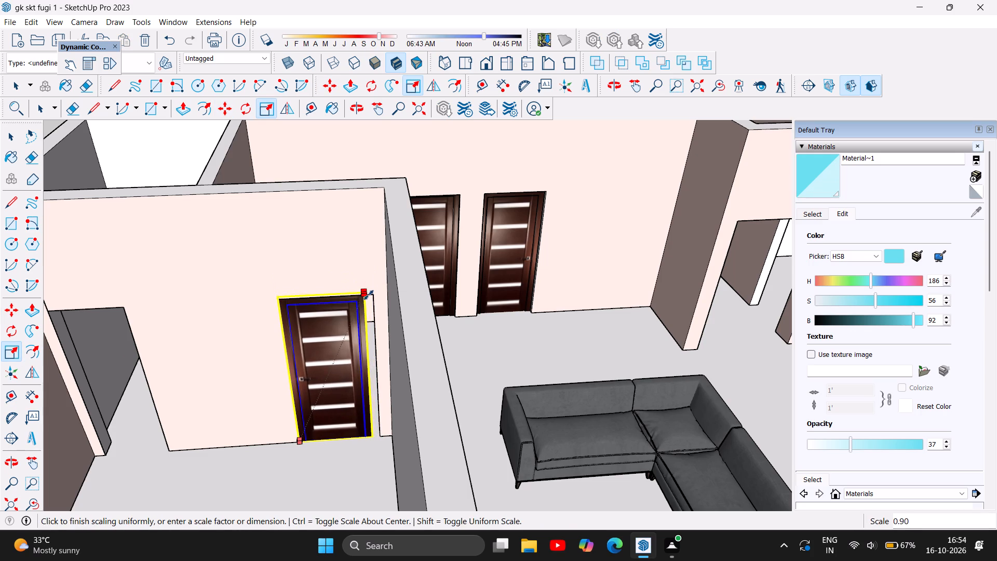
{"action": "left_click", "coordinate": [374, 295]}
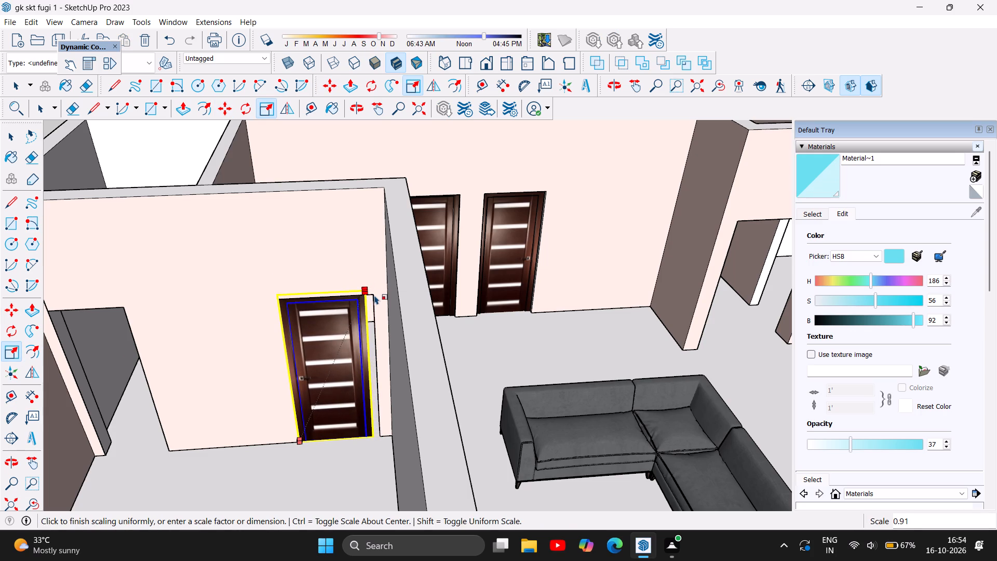
Widen the door to the opening's side jamb with a red-green scale of about 1.10, and clear the selection.
{"action": "scroll", "coordinate": [370, 372], "scroll_direction": "up", "scroll_amount": 5}
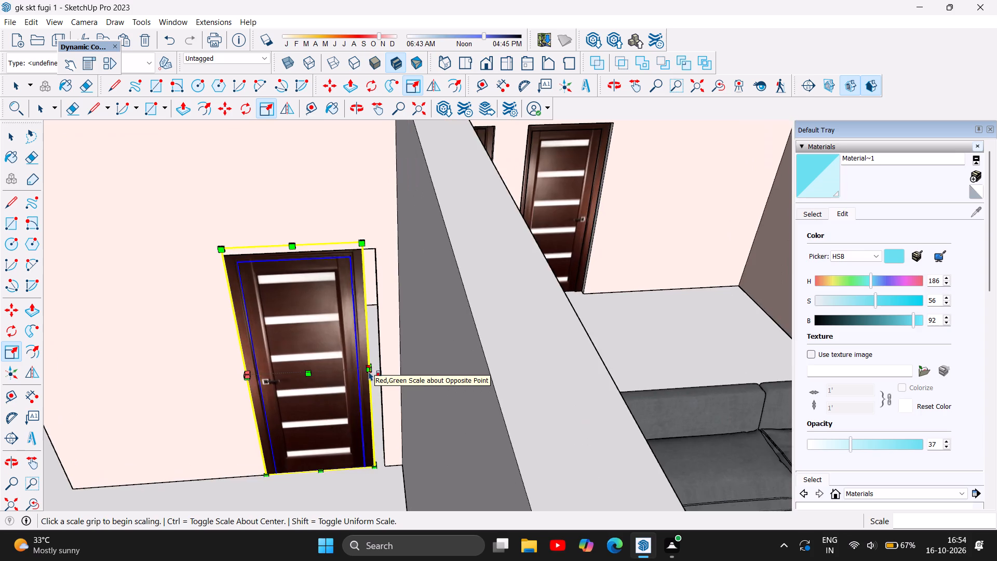
{"action": "scroll", "coordinate": [369, 371], "scroll_direction": "up", "scroll_amount": 5}
{"action": "left_click", "coordinate": [368, 368]}
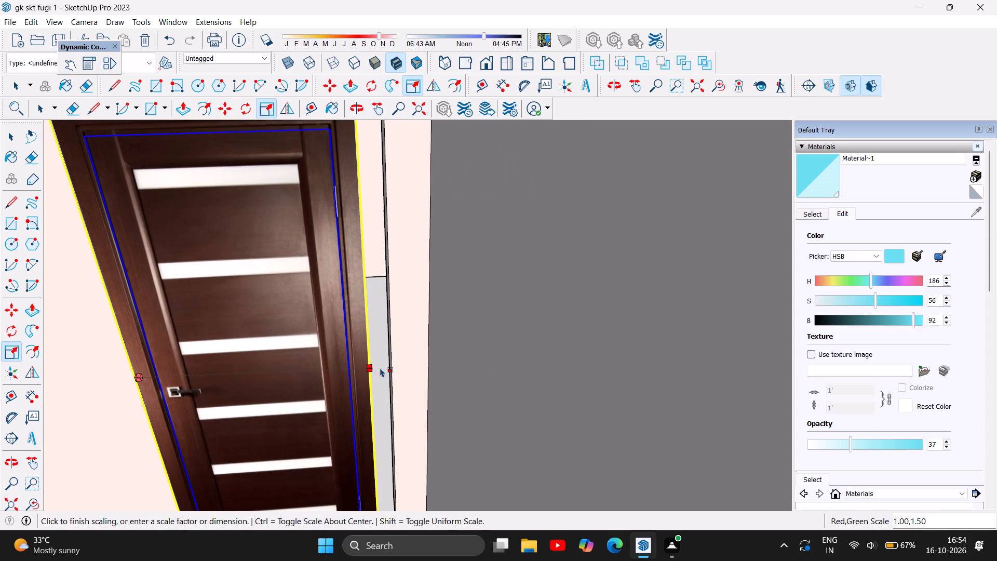
{"action": "left_click", "coordinate": [390, 368]}
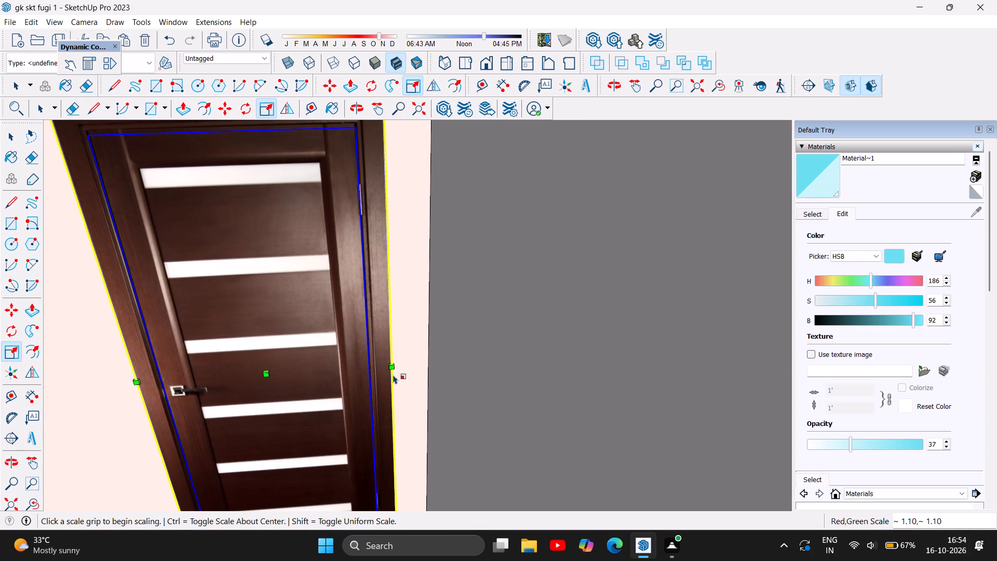
{"action": "scroll", "coordinate": [383, 380], "scroll_direction": "down", "scroll_amount": 12}
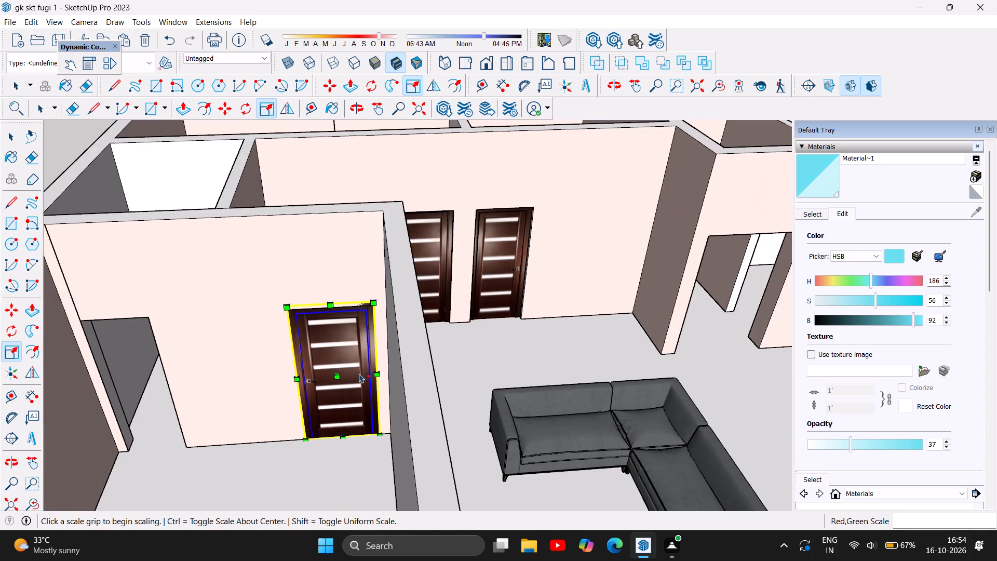
{"action": "scroll", "coordinate": [359, 373], "scroll_direction": "down", "scroll_amount": 13}
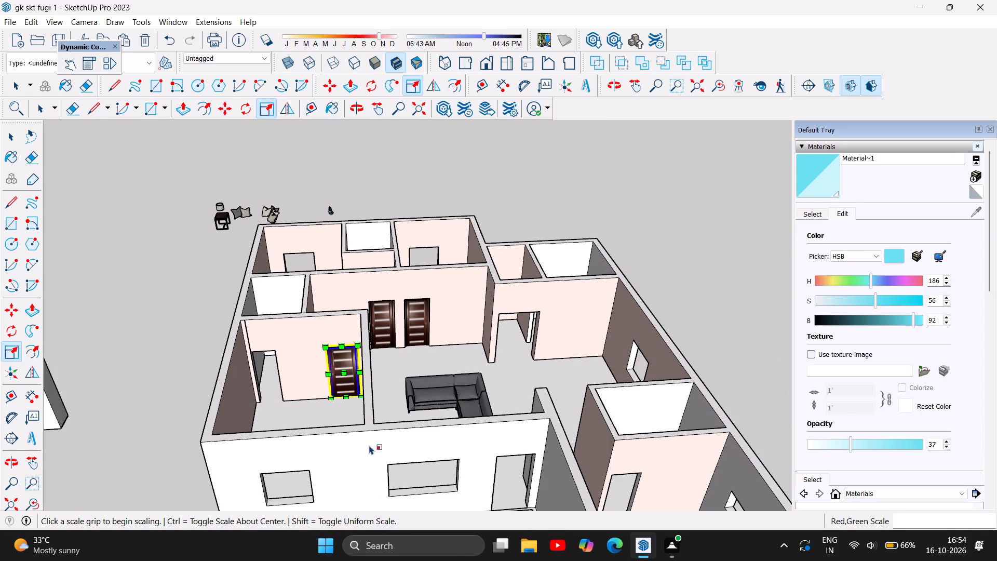
{"action": "scroll", "coordinate": [262, 366], "scroll_direction": "down", "scroll_amount": 3}
{"action": "left_click", "coordinate": [154, 353]}
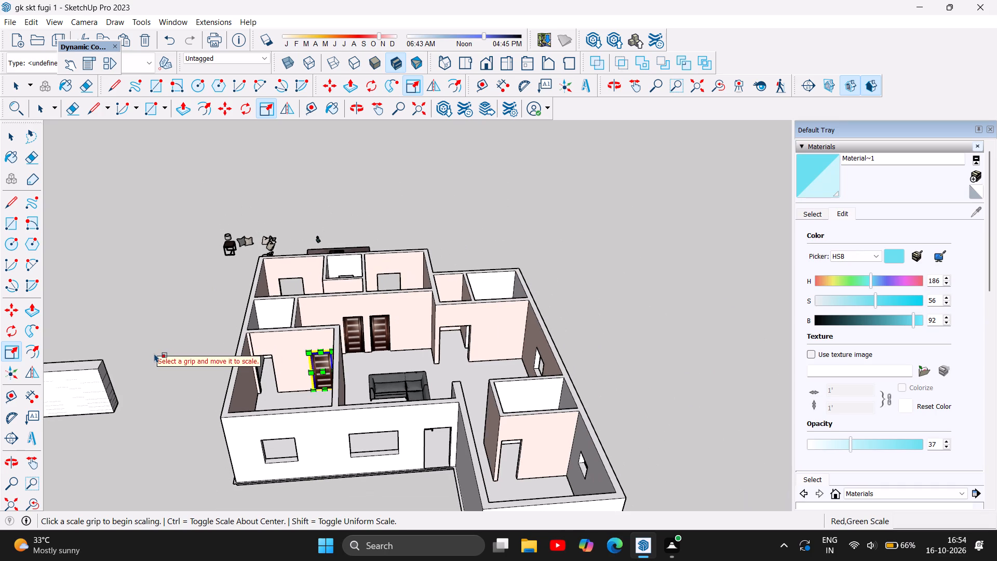
{"action": "key", "text": "Escape"}
{"action": "scroll", "coordinate": [391, 289], "scroll_direction": "down", "scroll_amount": 2}
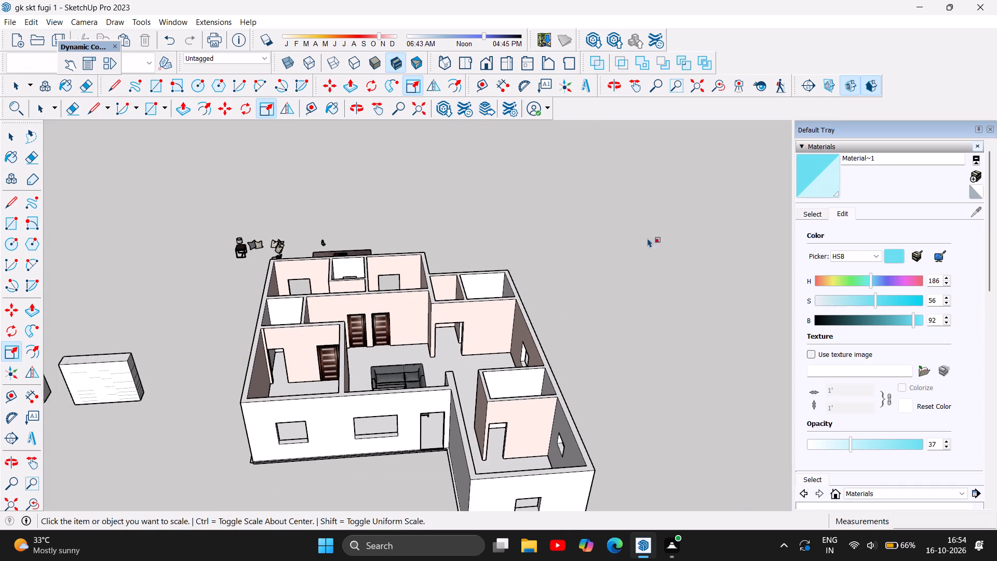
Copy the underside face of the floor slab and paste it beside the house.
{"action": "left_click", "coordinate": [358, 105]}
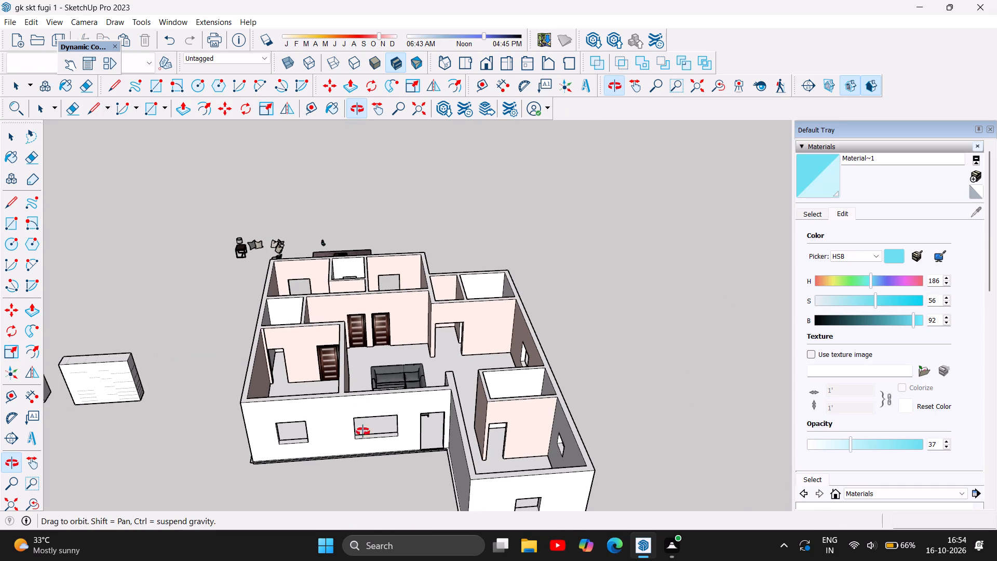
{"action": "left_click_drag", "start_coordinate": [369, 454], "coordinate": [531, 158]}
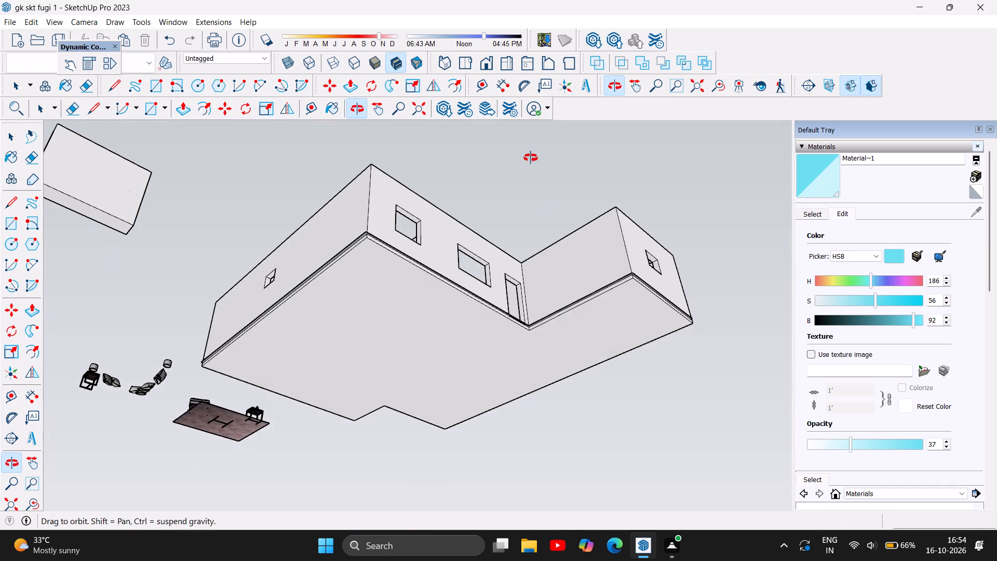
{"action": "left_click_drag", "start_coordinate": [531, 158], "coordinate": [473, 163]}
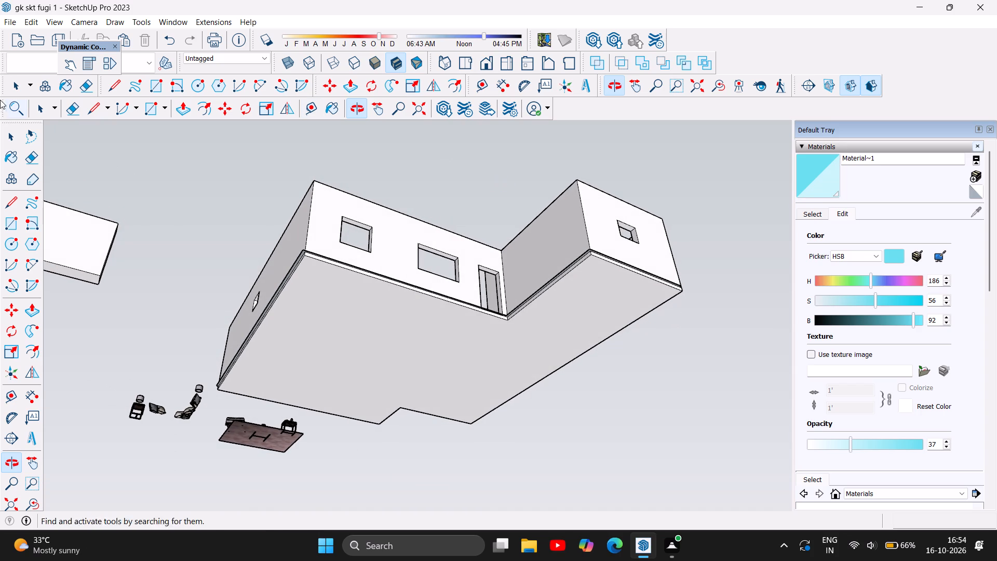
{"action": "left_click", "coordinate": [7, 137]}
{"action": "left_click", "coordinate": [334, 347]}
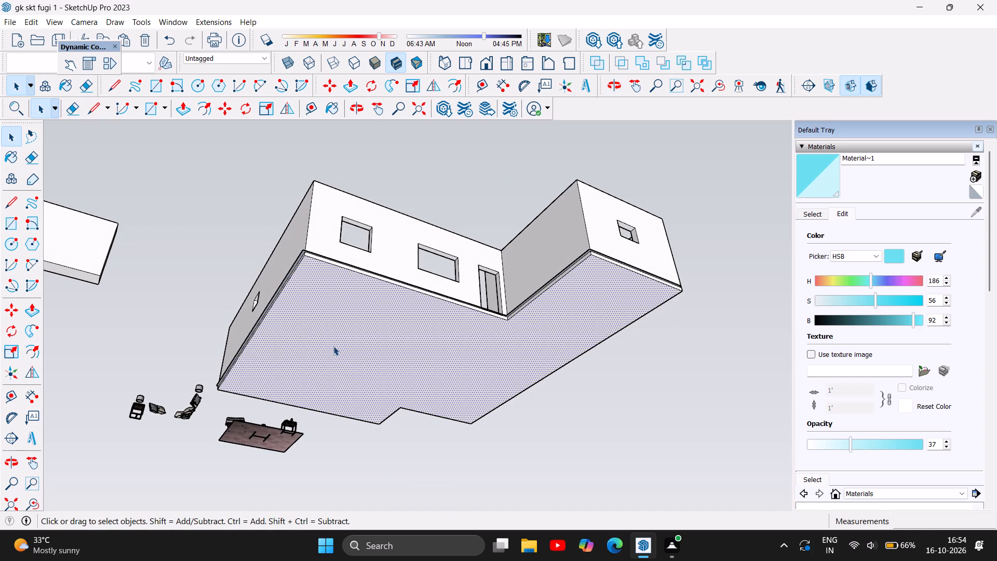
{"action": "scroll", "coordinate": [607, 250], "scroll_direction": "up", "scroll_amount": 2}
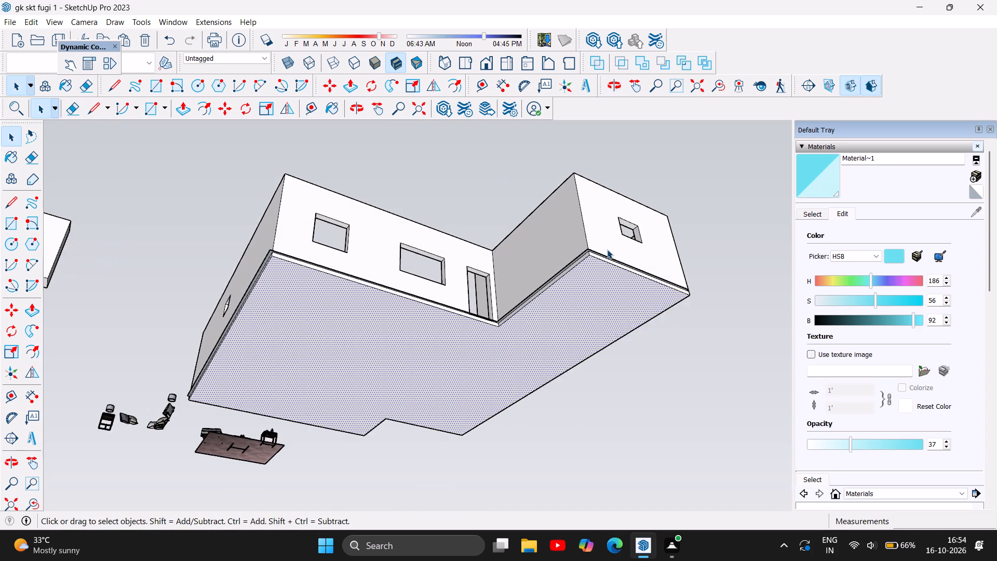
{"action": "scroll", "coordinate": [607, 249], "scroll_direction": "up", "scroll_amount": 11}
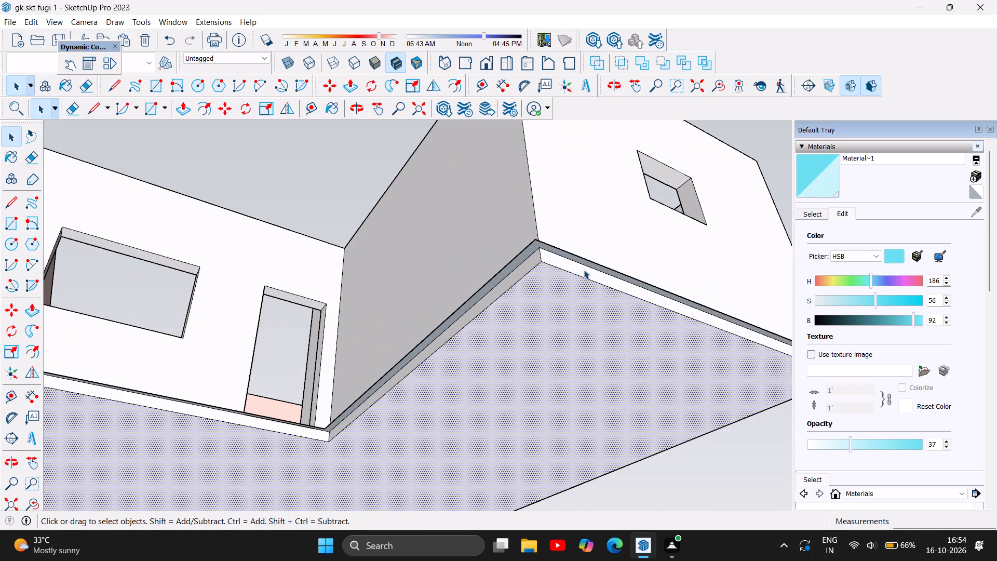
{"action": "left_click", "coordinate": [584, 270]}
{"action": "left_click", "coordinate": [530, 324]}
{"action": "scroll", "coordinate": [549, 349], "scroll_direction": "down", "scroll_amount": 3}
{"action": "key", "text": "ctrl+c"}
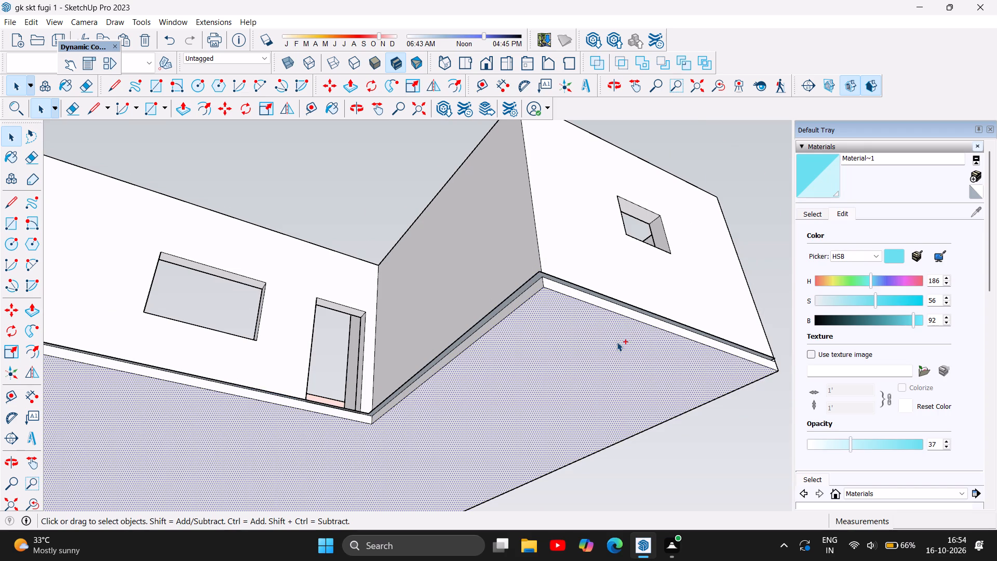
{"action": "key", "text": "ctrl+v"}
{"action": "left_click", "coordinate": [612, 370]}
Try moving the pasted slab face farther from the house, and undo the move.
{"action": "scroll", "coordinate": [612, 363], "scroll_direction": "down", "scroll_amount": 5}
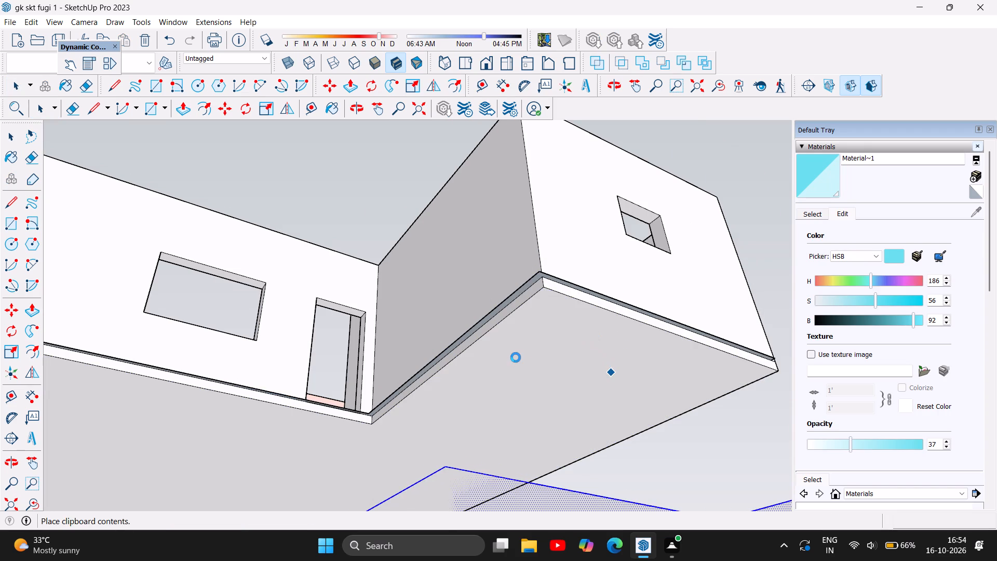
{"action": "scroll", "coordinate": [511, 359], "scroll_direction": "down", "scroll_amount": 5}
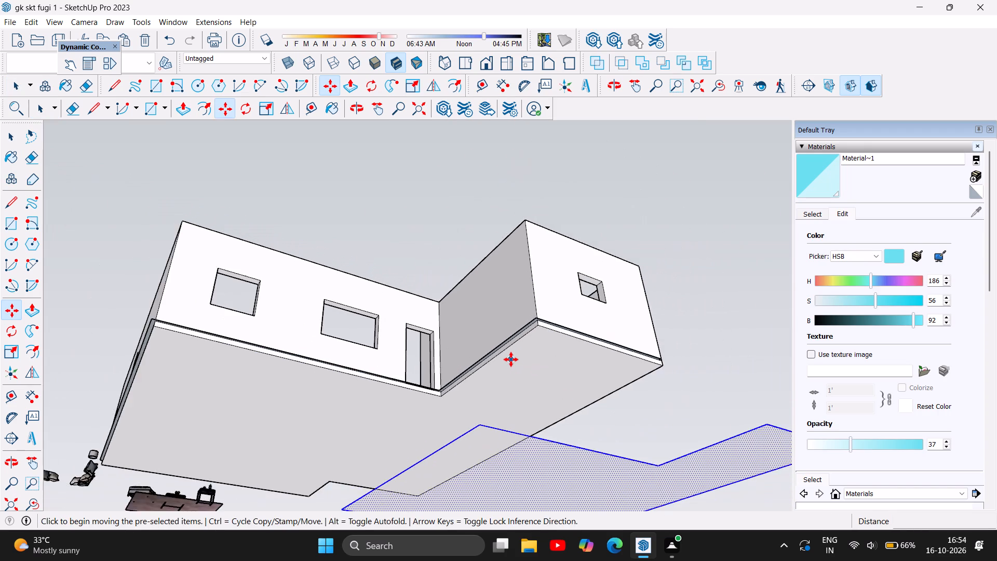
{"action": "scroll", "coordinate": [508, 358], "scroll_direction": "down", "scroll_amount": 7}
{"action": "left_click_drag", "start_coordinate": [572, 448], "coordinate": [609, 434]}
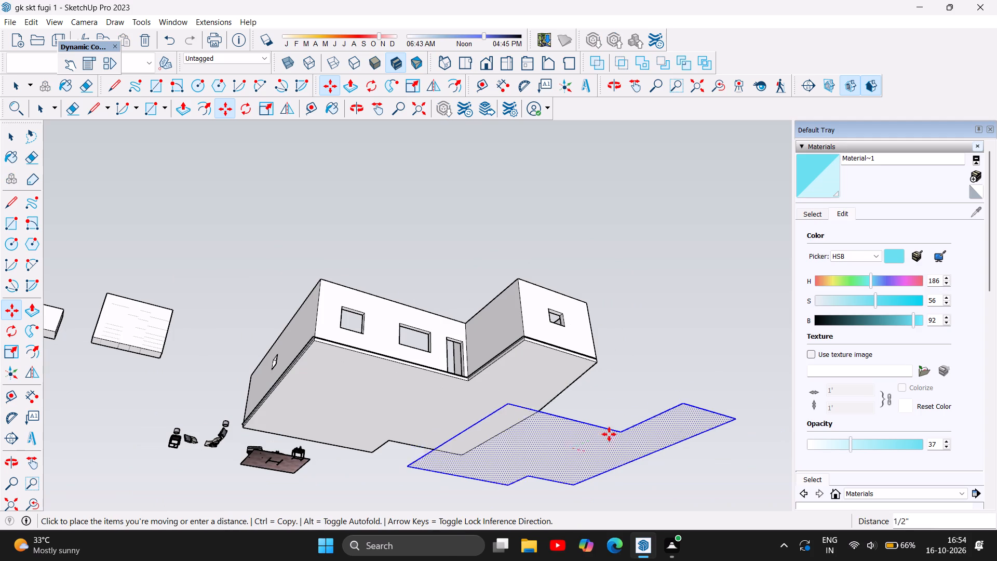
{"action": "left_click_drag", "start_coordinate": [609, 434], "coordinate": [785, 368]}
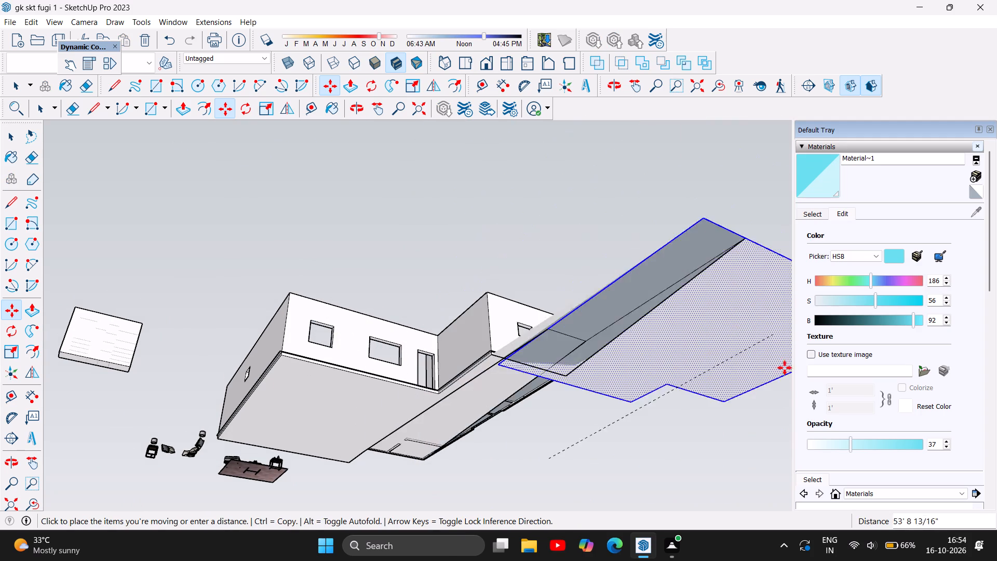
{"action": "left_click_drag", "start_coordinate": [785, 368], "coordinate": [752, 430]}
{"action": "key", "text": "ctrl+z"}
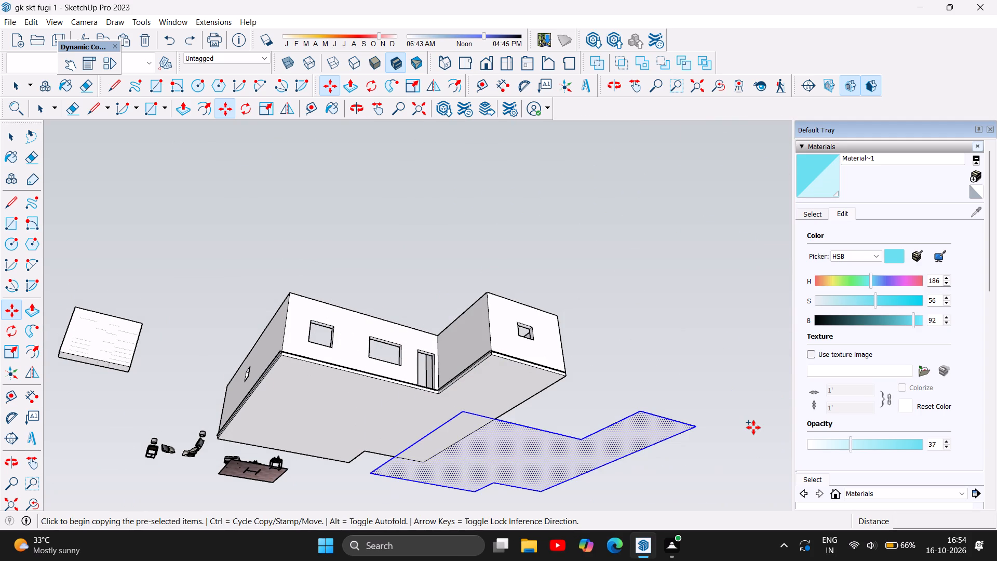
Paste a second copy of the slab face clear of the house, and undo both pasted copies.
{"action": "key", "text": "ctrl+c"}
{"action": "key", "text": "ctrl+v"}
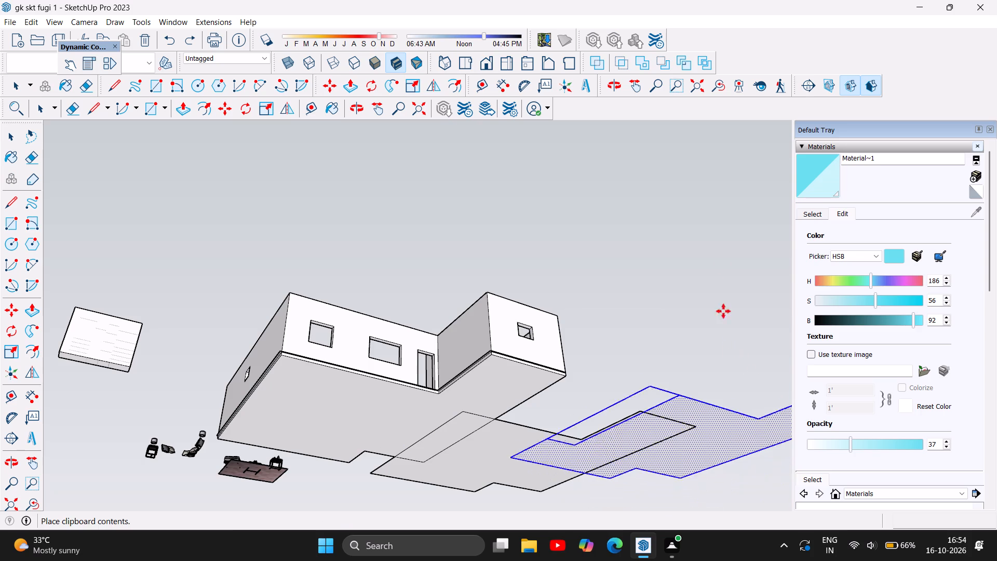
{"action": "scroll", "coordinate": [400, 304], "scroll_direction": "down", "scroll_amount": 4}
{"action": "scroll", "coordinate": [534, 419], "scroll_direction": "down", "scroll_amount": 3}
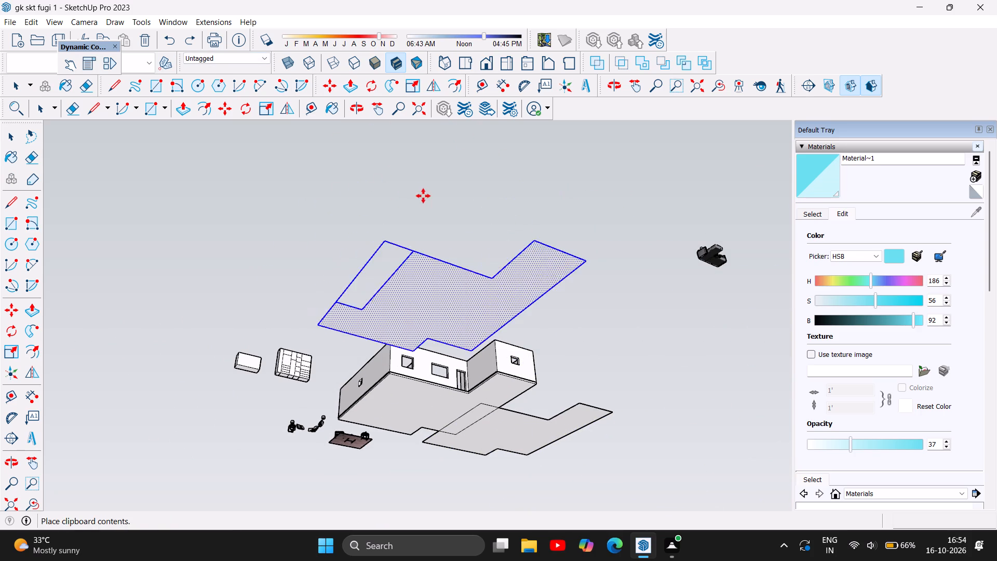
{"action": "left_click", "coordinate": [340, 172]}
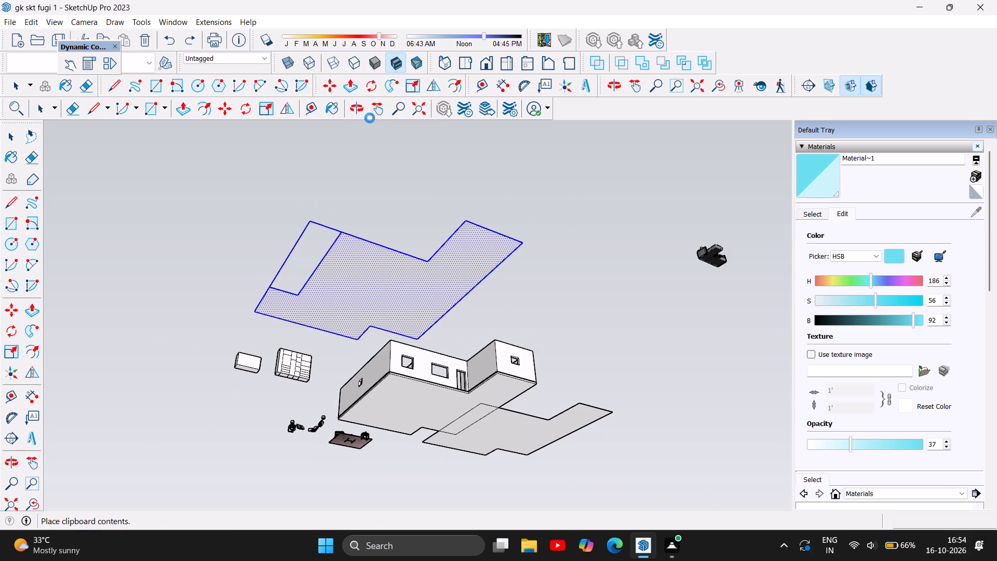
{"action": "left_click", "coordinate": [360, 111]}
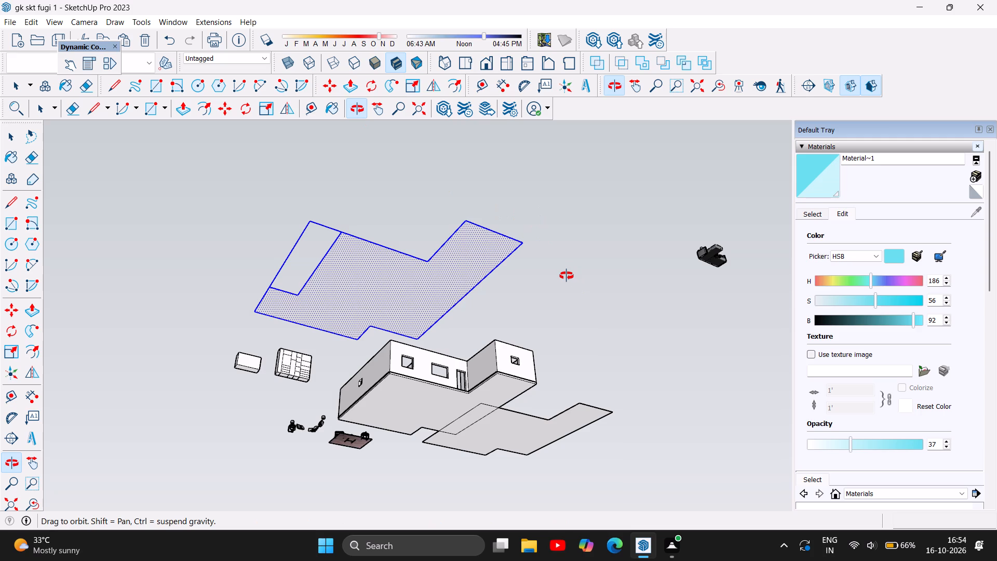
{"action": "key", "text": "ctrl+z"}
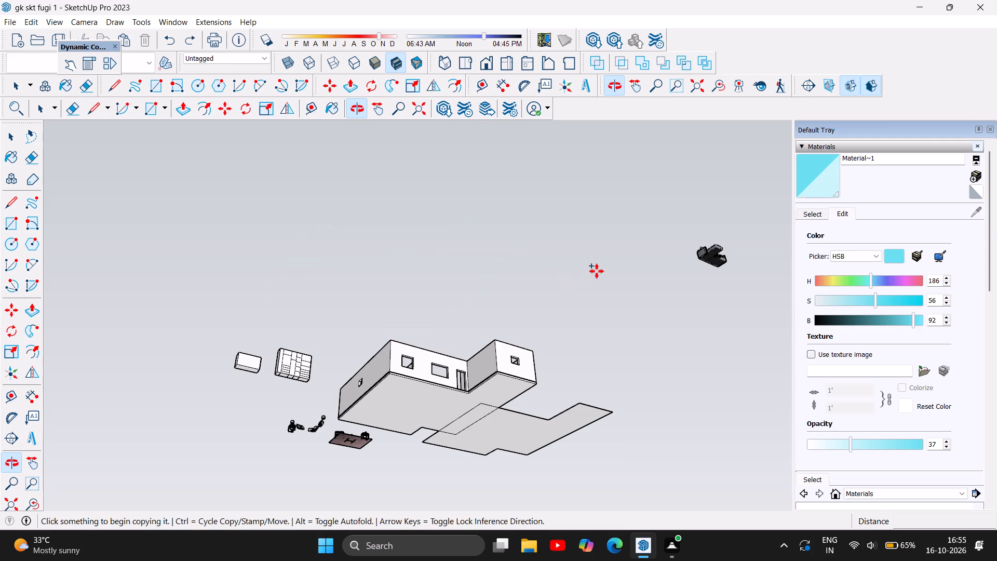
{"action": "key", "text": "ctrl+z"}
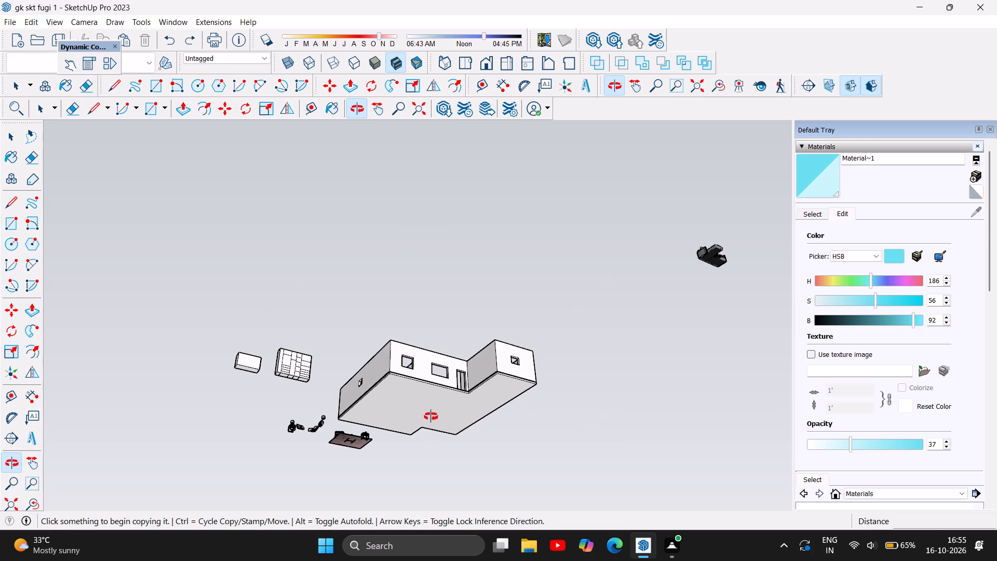
Copy the floor slab's underside face again and paste it in the open area beyond the loose box-shaped furniture.
{"action": "left_click", "coordinate": [9, 140]}
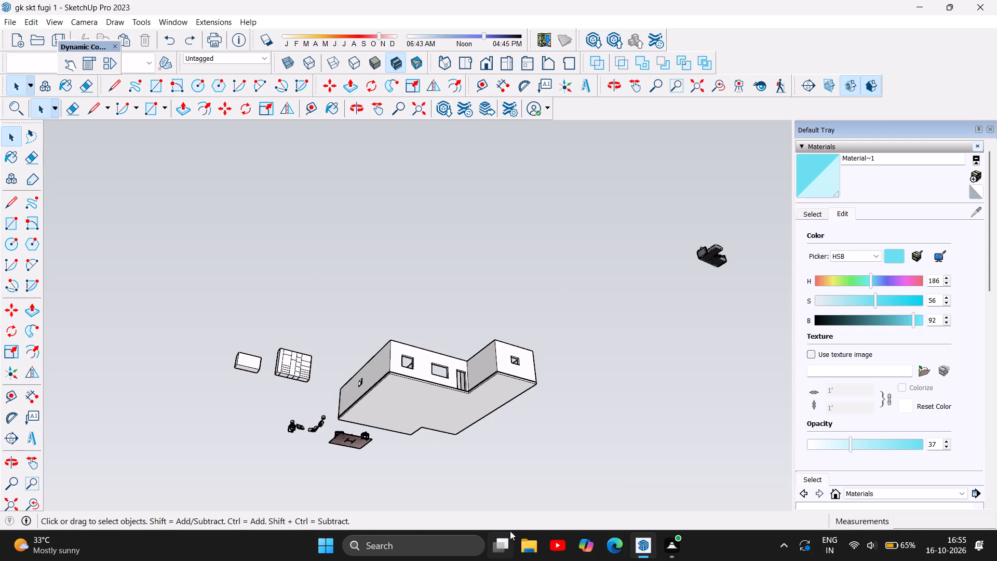
{"action": "left_click", "coordinate": [425, 397]}
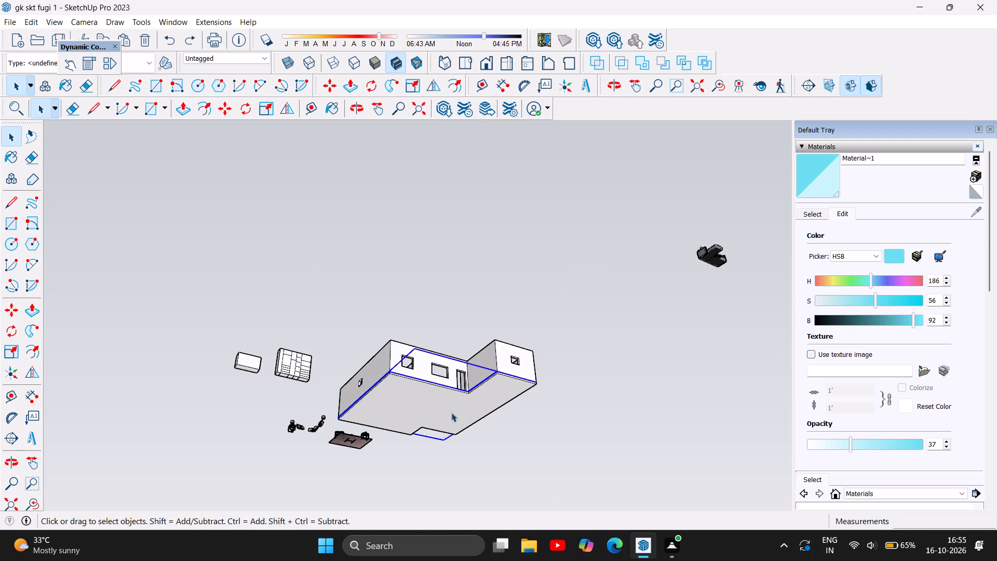
{"action": "scroll", "coordinate": [481, 408], "scroll_direction": "up", "scroll_amount": 11}
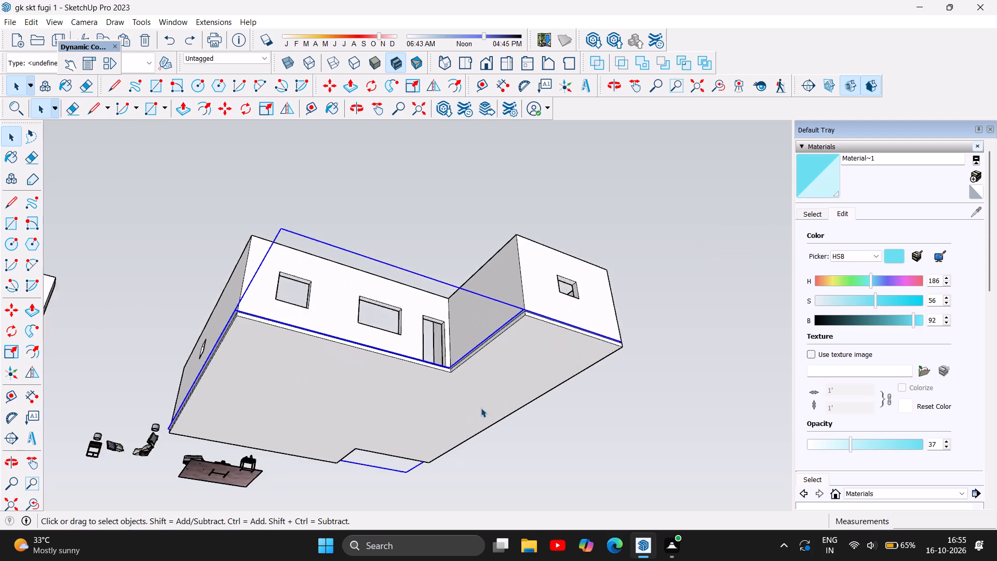
{"action": "scroll", "coordinate": [481, 408], "scroll_direction": "up", "scroll_amount": 1}
{"action": "left_click", "coordinate": [643, 454]}
{"action": "left_click", "coordinate": [530, 366]}
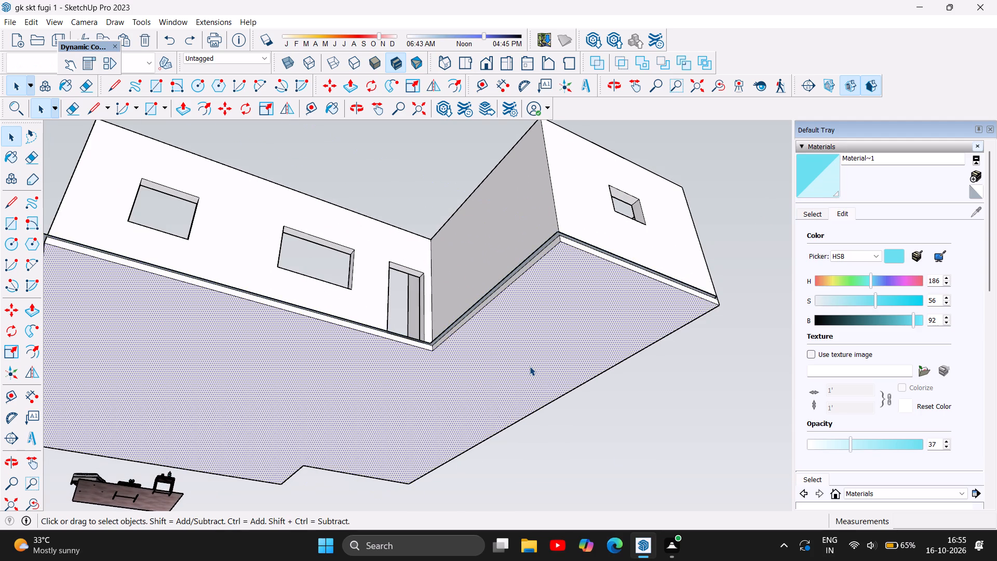
{"action": "key", "text": "ctrl+c"}
{"action": "key", "text": "ctrl+v"}
{"action": "scroll", "coordinate": [541, 356], "scroll_direction": "down", "scroll_amount": 4}
{"action": "scroll", "coordinate": [541, 356], "scroll_direction": "up", "scroll_amount": 1}
{"action": "scroll", "coordinate": [550, 353], "scroll_direction": "down", "scroll_amount": 3}
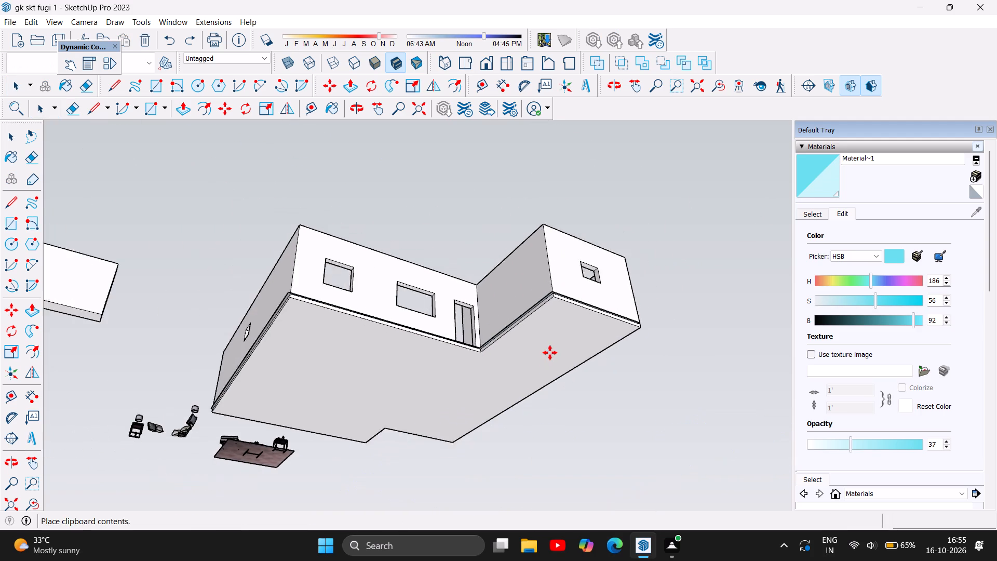
{"action": "scroll", "coordinate": [550, 353], "scroll_direction": "down", "scroll_amount": 6}
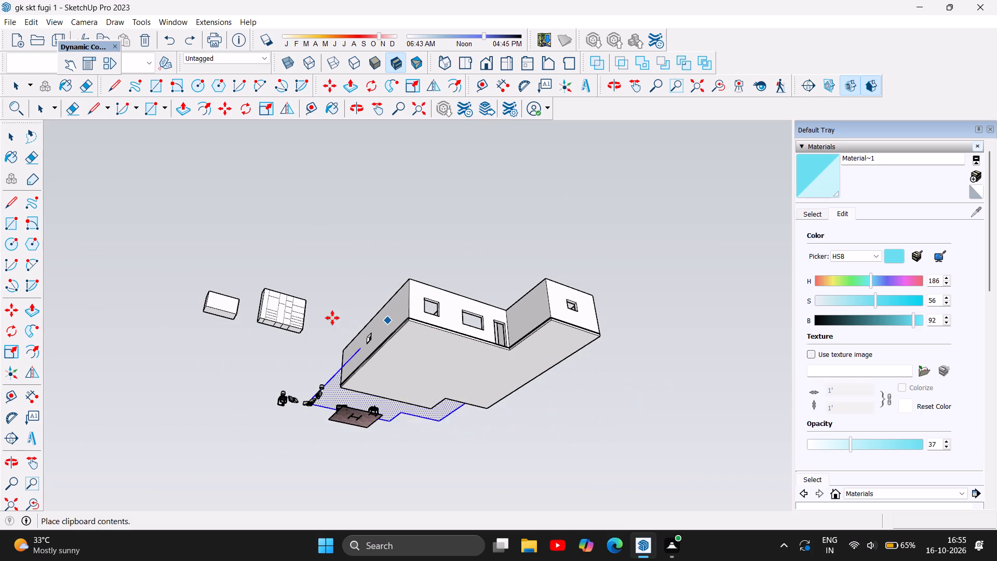
{"action": "left_click", "coordinate": [64, 318]}
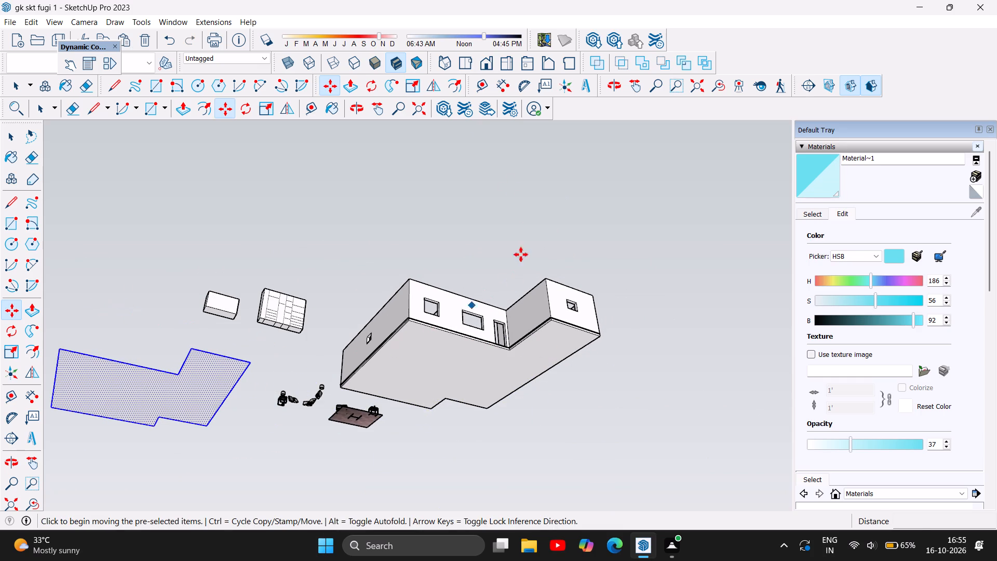
Move the slab face copy about 127' 5 1/4" across to the open area on the opposite side of the house.
{"action": "left_click", "coordinate": [354, 110]}
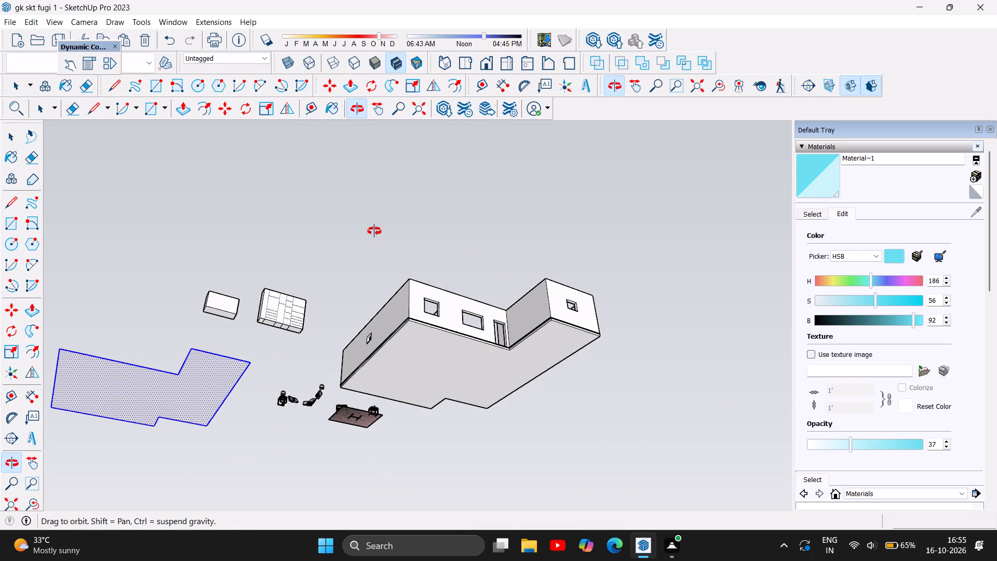
{"action": "left_click_drag", "start_coordinate": [374, 221], "coordinate": [312, 464]}
{"action": "left_click_drag", "start_coordinate": [345, 322], "coordinate": [273, 392]}
{"action": "scroll", "coordinate": [508, 216], "scroll_direction": "down", "scroll_amount": 1}
{"action": "scroll", "coordinate": [510, 217], "scroll_direction": "up", "scroll_amount": 2}
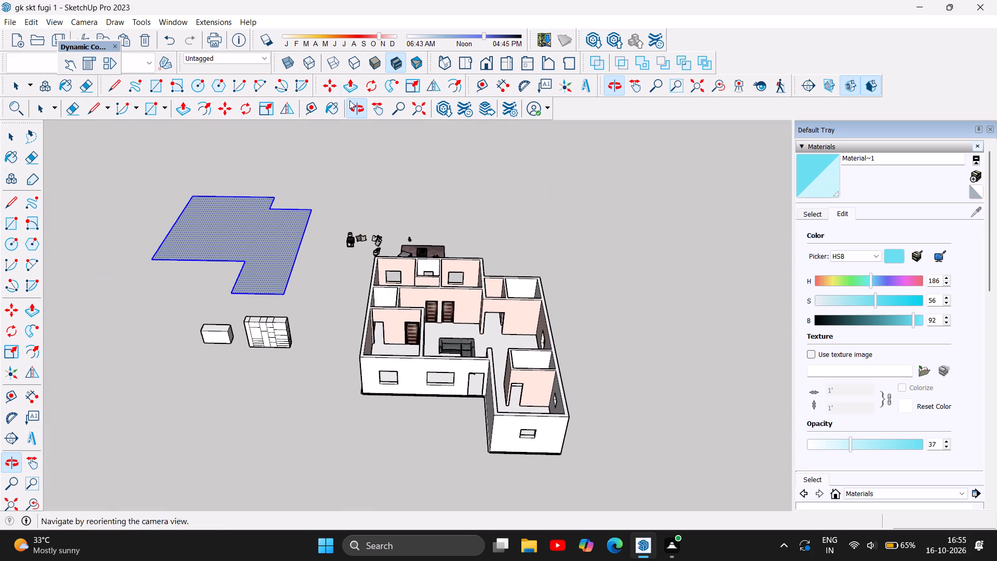
{"action": "left_click", "coordinate": [334, 90]}
{"action": "left_click", "coordinate": [234, 221]}
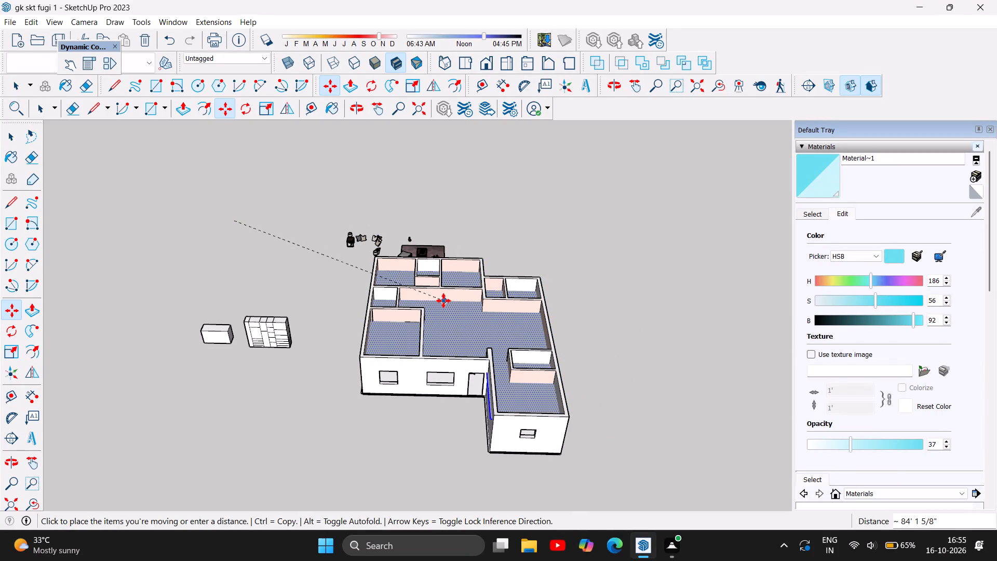
{"action": "scroll", "coordinate": [443, 301], "scroll_direction": "up", "scroll_amount": 5}
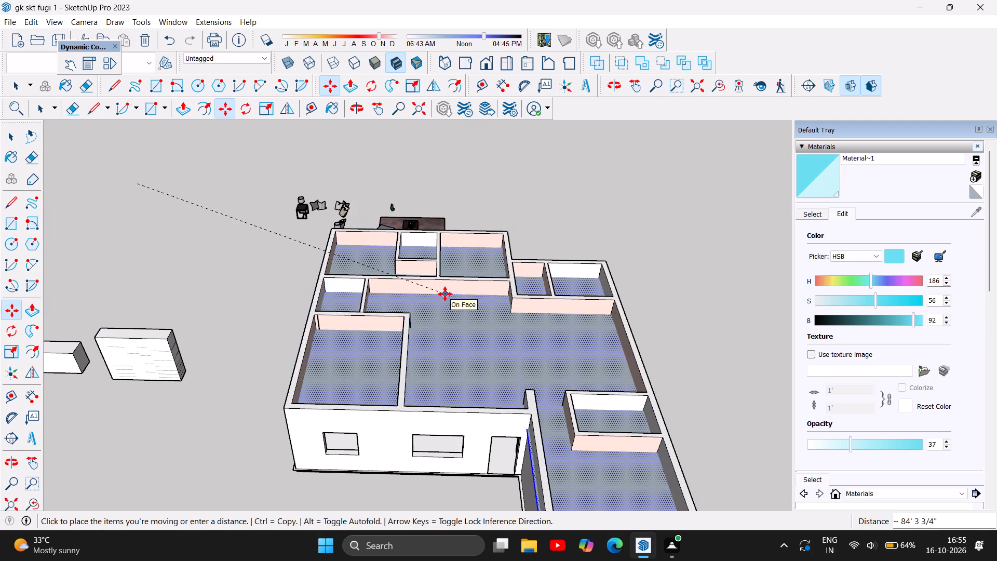
{"action": "scroll", "coordinate": [480, 214], "scroll_direction": "down", "scroll_amount": 3}
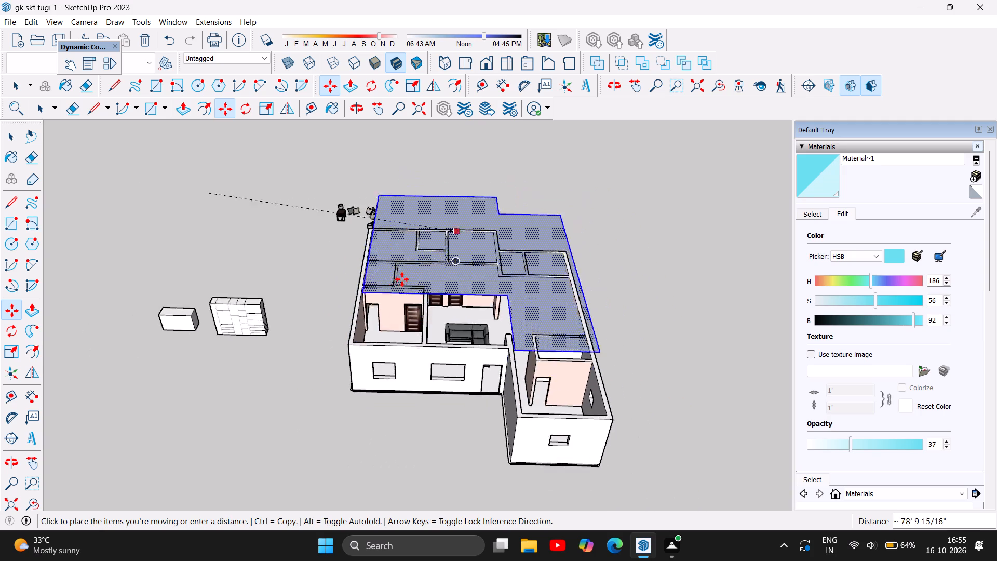
{"action": "scroll", "coordinate": [402, 279], "scroll_direction": "down", "scroll_amount": 3}
{"action": "left_click", "coordinate": [624, 240]}
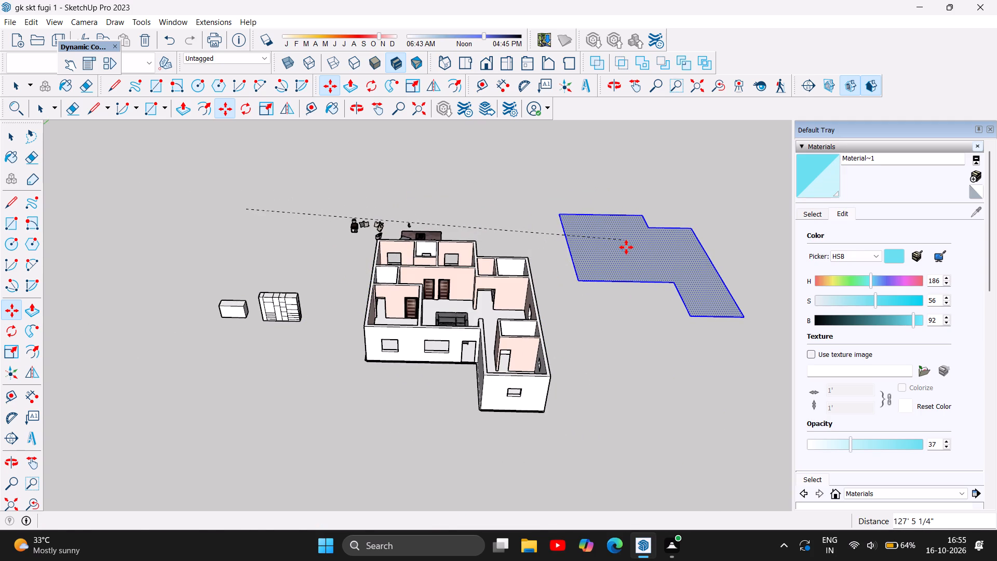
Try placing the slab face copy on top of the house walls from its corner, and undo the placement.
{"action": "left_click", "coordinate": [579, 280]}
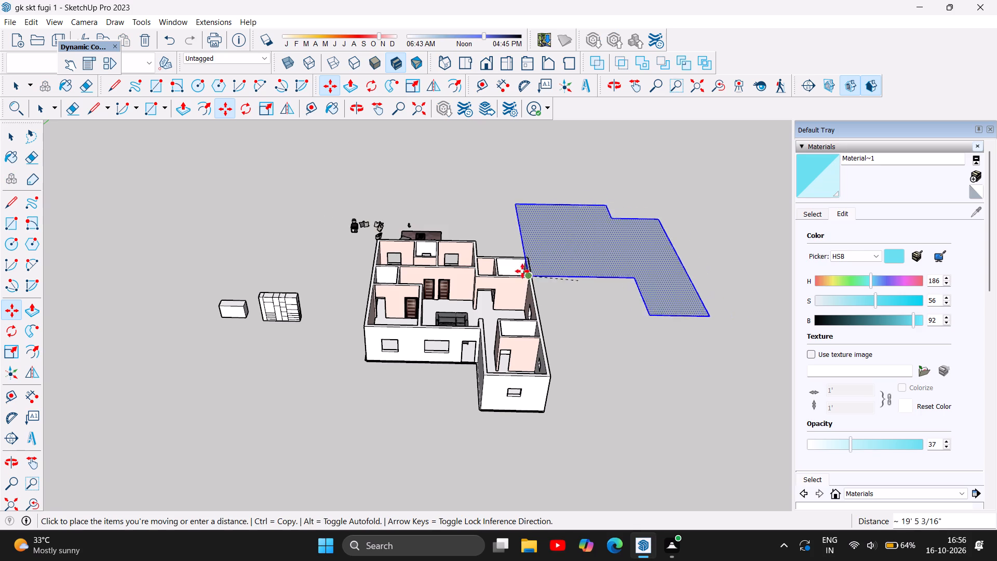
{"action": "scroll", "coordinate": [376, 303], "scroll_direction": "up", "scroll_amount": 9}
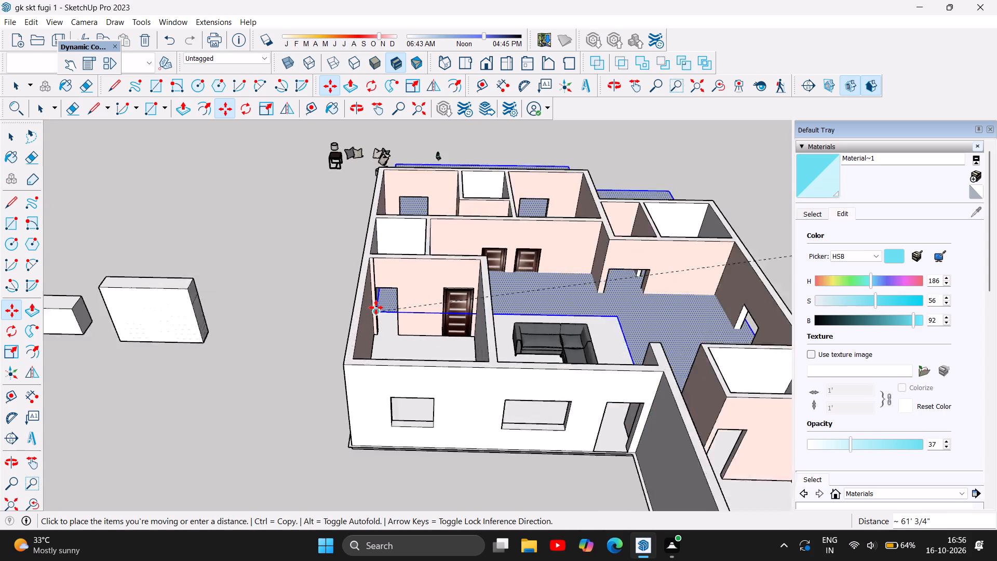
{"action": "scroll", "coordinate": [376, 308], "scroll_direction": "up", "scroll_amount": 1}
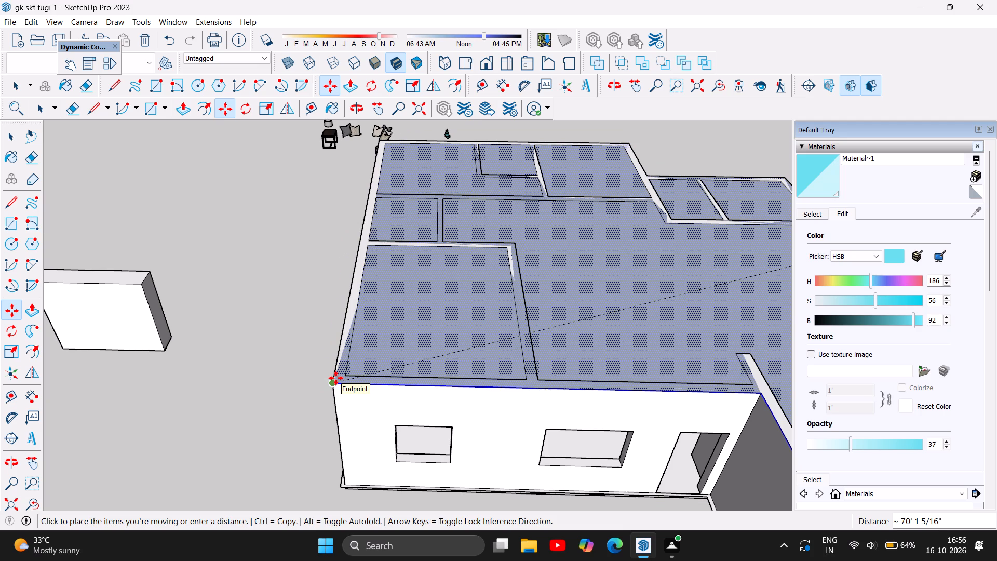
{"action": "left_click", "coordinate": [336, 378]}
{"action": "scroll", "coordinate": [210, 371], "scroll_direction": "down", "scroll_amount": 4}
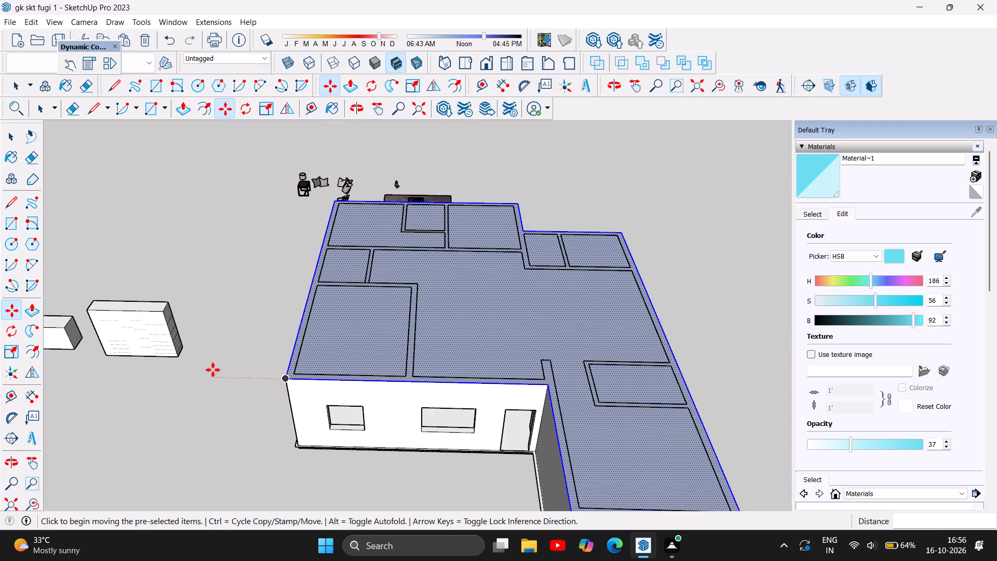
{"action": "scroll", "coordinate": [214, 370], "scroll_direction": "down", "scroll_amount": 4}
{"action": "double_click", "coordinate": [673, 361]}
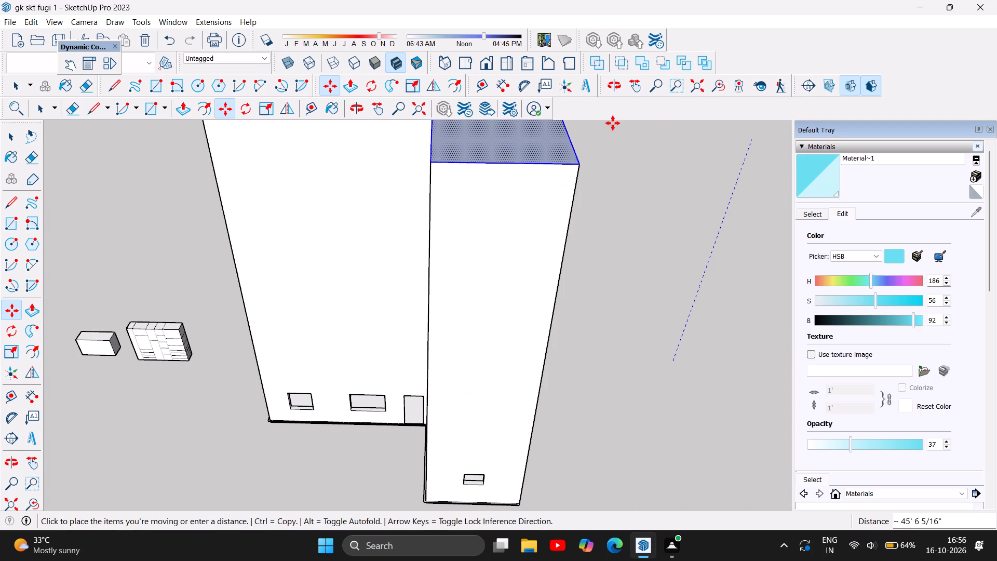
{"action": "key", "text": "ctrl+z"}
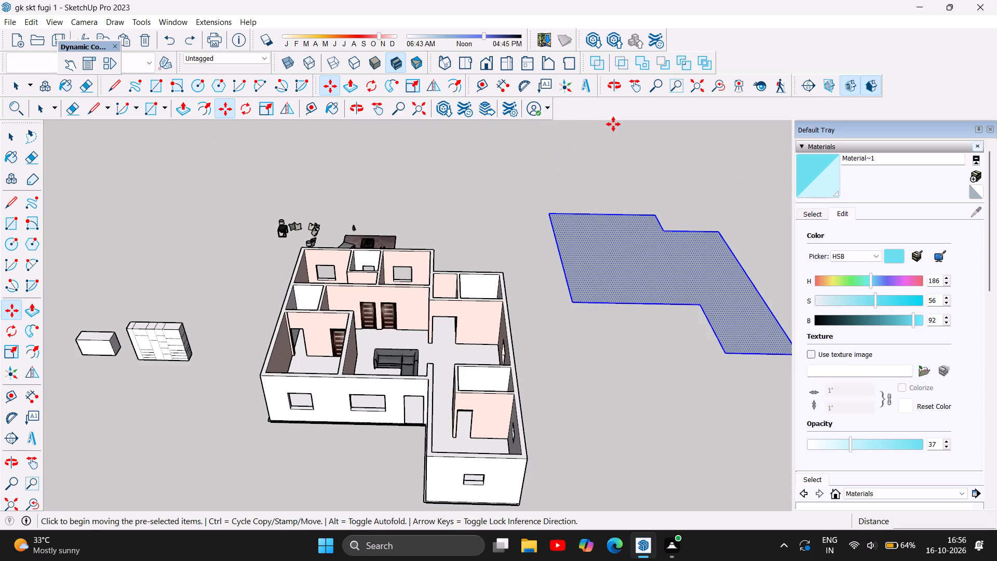
Move the slab face copy by its near corner about 70' 1 5/16" onto the outer top corner of the house's front wall.
{"action": "left_click", "coordinate": [572, 303]}
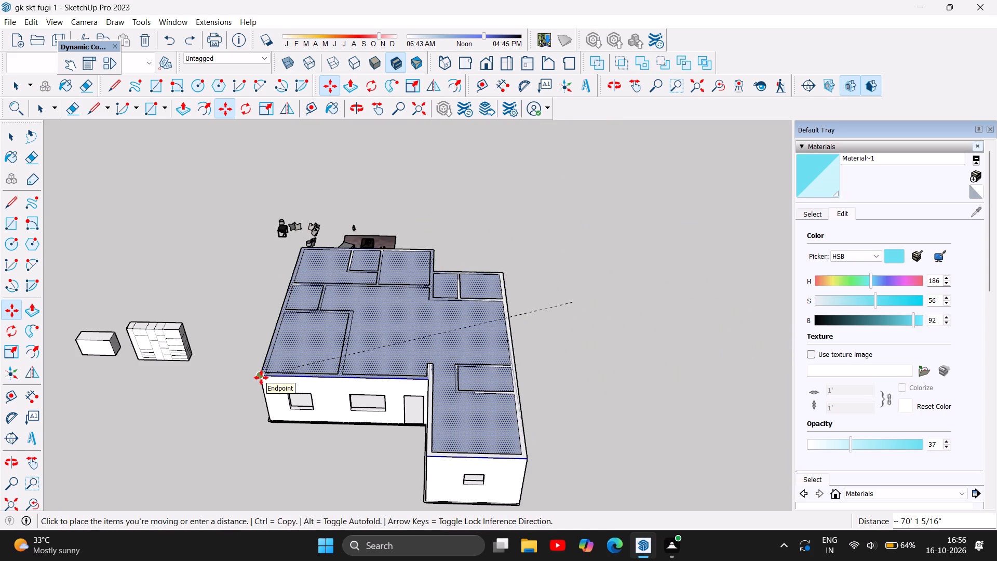
{"action": "scroll", "coordinate": [261, 377], "scroll_direction": "up", "scroll_amount": 10}
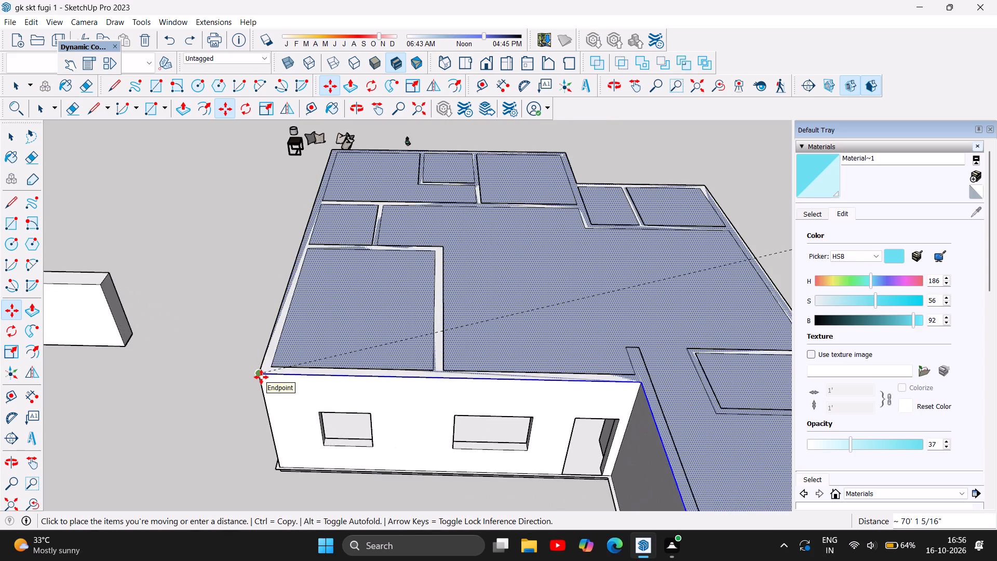
{"action": "scroll", "coordinate": [261, 377], "scroll_direction": "up", "scroll_amount": 5}
{"action": "left_click", "coordinate": [259, 370]}
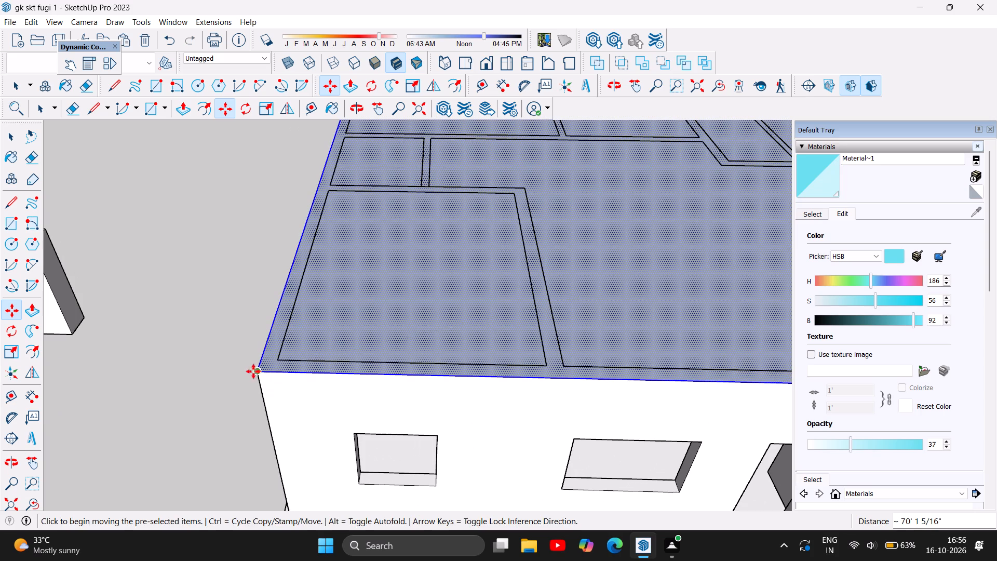
Examine how the slab face sits on top of the house walls.
{"action": "scroll", "coordinate": [206, 311], "scroll_direction": "down", "scroll_amount": 5}
{"action": "scroll", "coordinate": [123, 304], "scroll_direction": "down", "scroll_amount": 4}
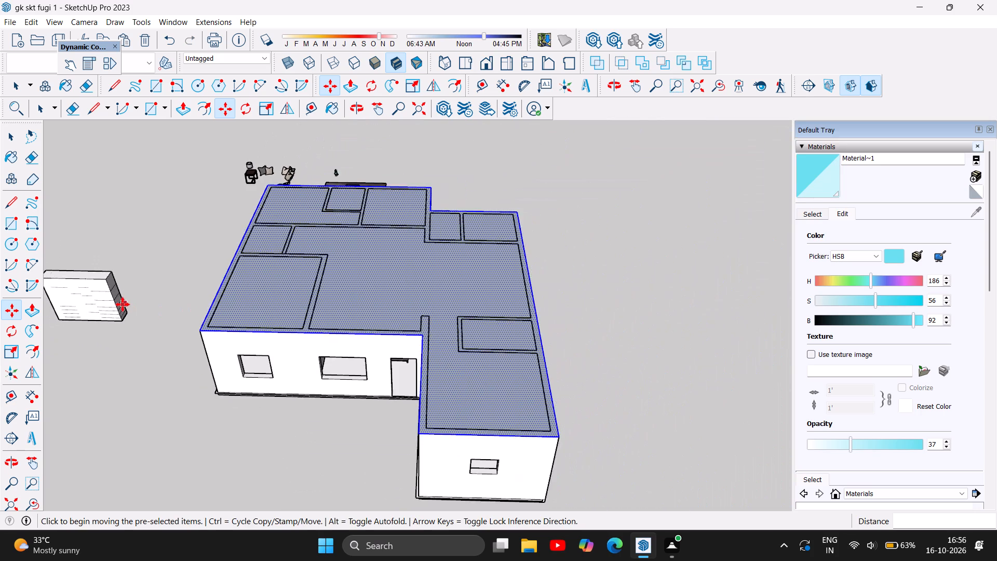
{"action": "scroll", "coordinate": [123, 304], "scroll_direction": "down", "scroll_amount": 2}
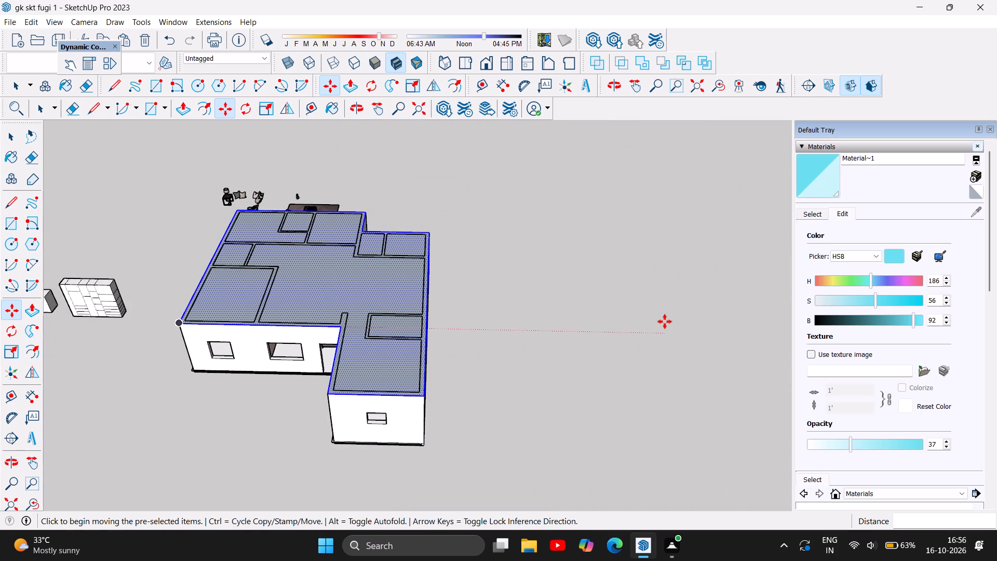
{"action": "scroll", "coordinate": [683, 318], "scroll_direction": "down", "scroll_amount": 5}
{"action": "scroll", "coordinate": [533, 220], "scroll_direction": "up", "scroll_amount": 2}
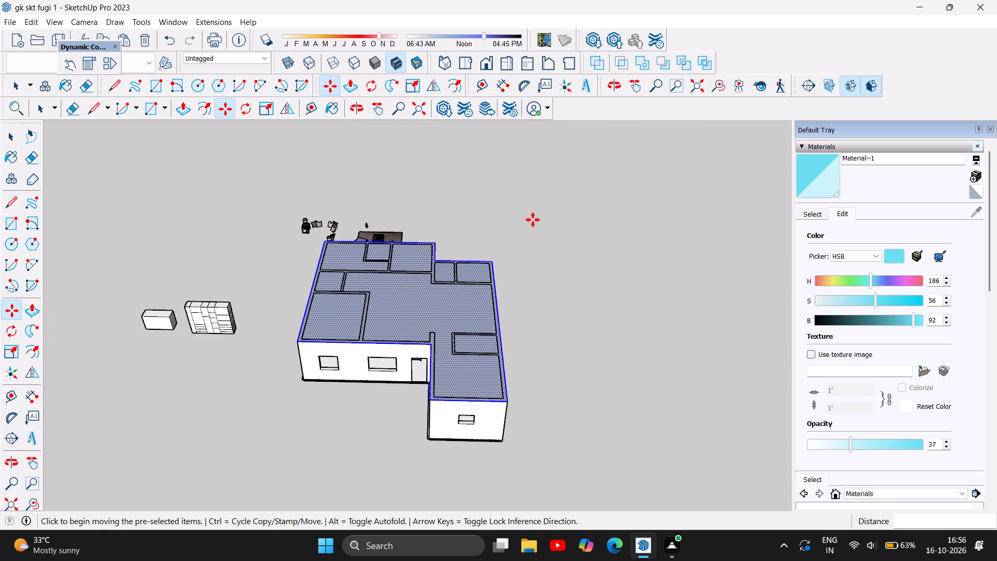
{"action": "scroll", "coordinate": [533, 220], "scroll_direction": "up", "scroll_amount": 5}
{"action": "scroll", "coordinate": [532, 261], "scroll_direction": "down", "scroll_amount": 3}
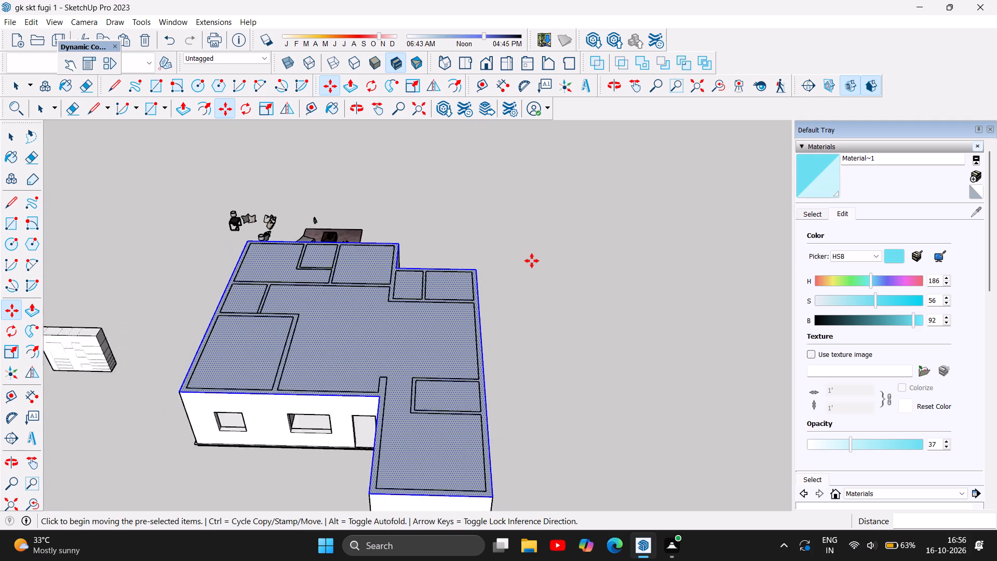
{"action": "scroll", "coordinate": [532, 261], "scroll_direction": "down", "scroll_amount": 1}
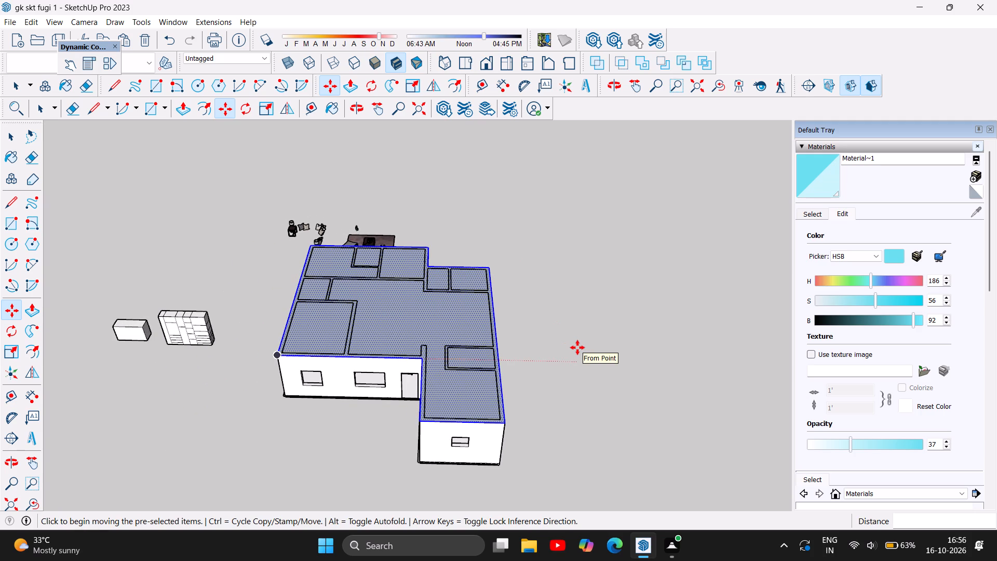
{"action": "scroll", "coordinate": [577, 348], "scroll_direction": "down", "scroll_amount": 4}
{"action": "scroll", "coordinate": [557, 354], "scroll_direction": "up", "scroll_amount": 4}
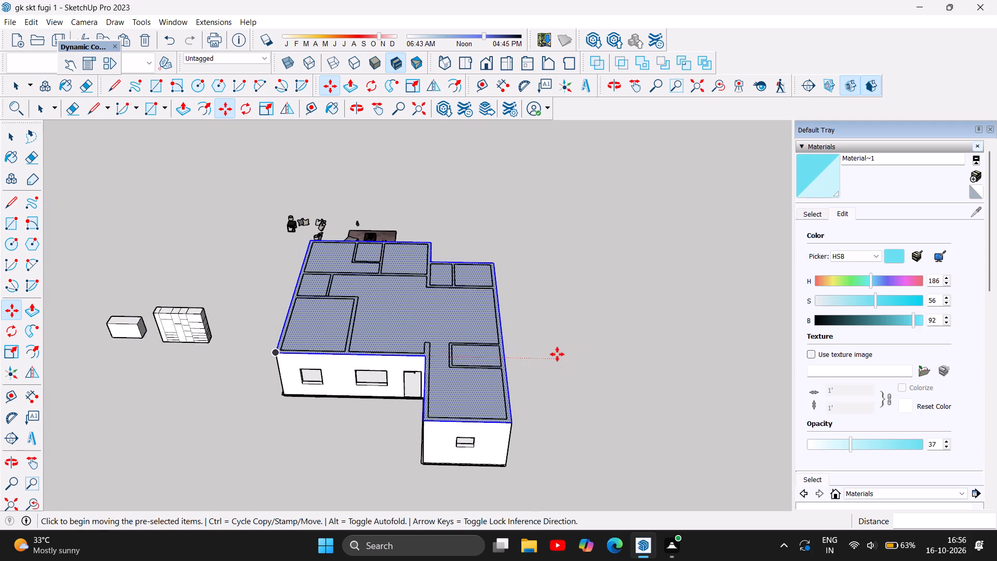
{"action": "scroll", "coordinate": [557, 354], "scroll_direction": "up", "scroll_amount": 1}
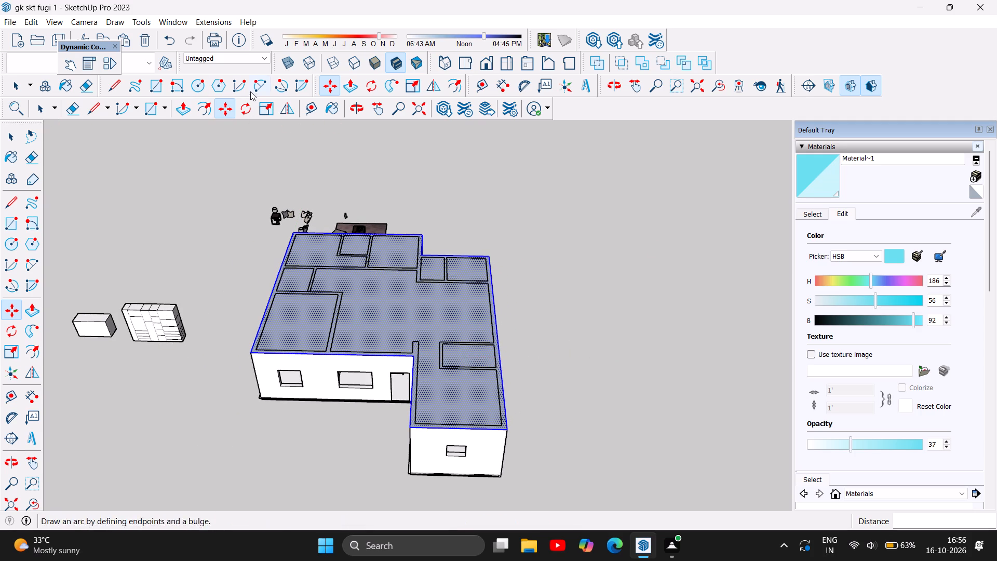
Push/Pull the slab face on the wall tops upward about 3 11/16", and raise it a further 5" to thicken the roof slab.
{"action": "left_click", "coordinate": [183, 106]}
{"action": "left_click", "coordinate": [384, 303]}
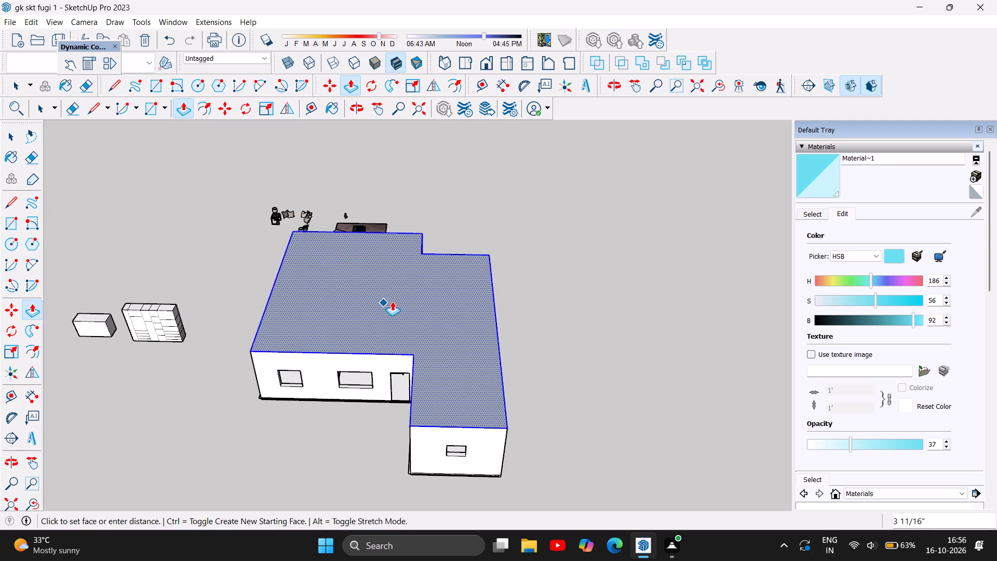
{"action": "double_click", "coordinate": [392, 301]}
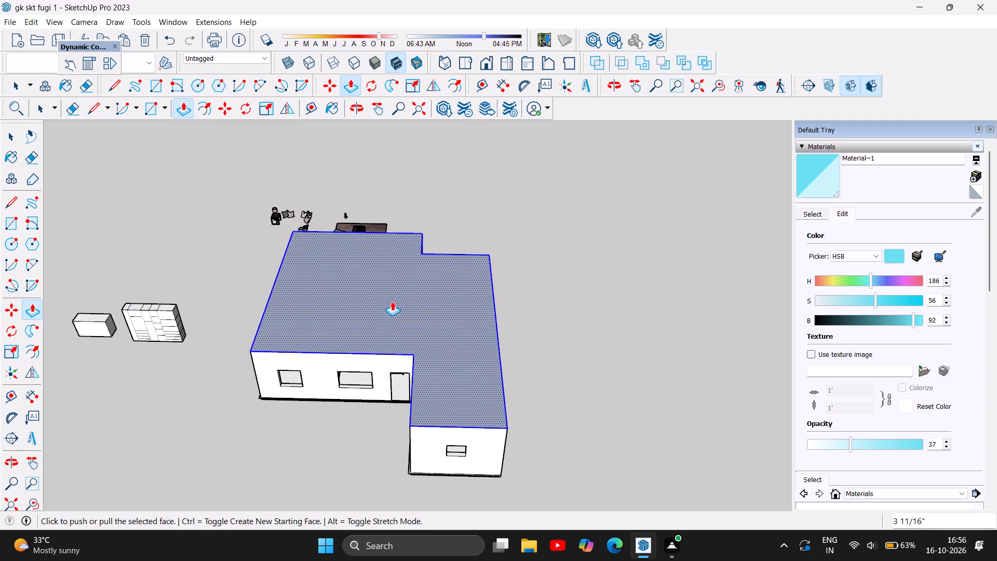
{"action": "left_click", "coordinate": [392, 301]}
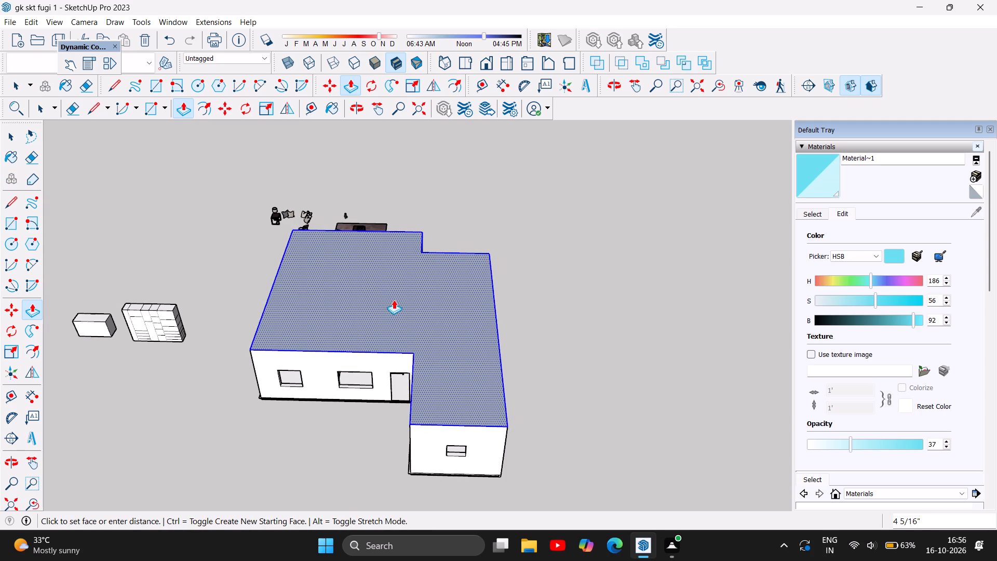
{"action": "key", "text": "5"}
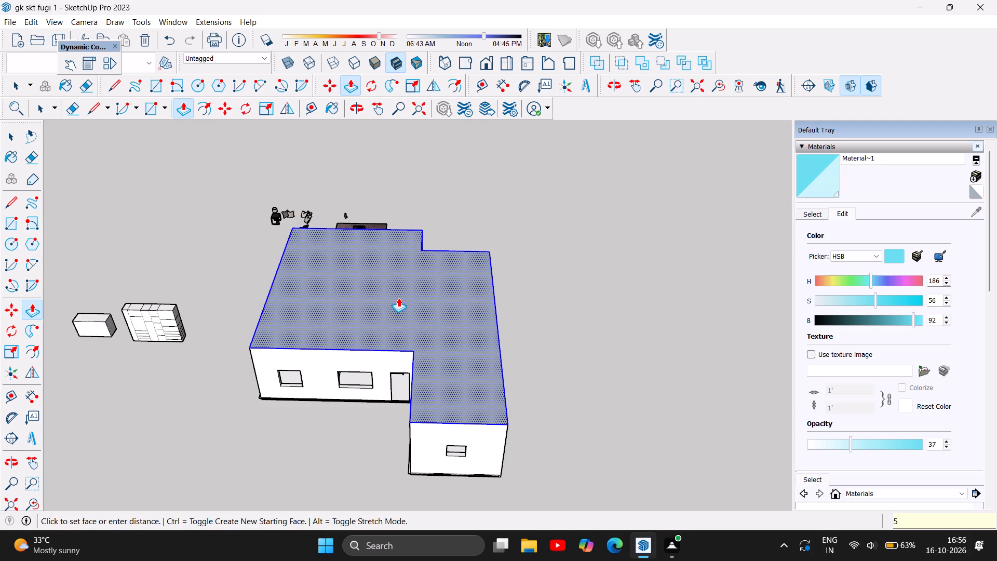
{"action": "key", "text": "Return"}
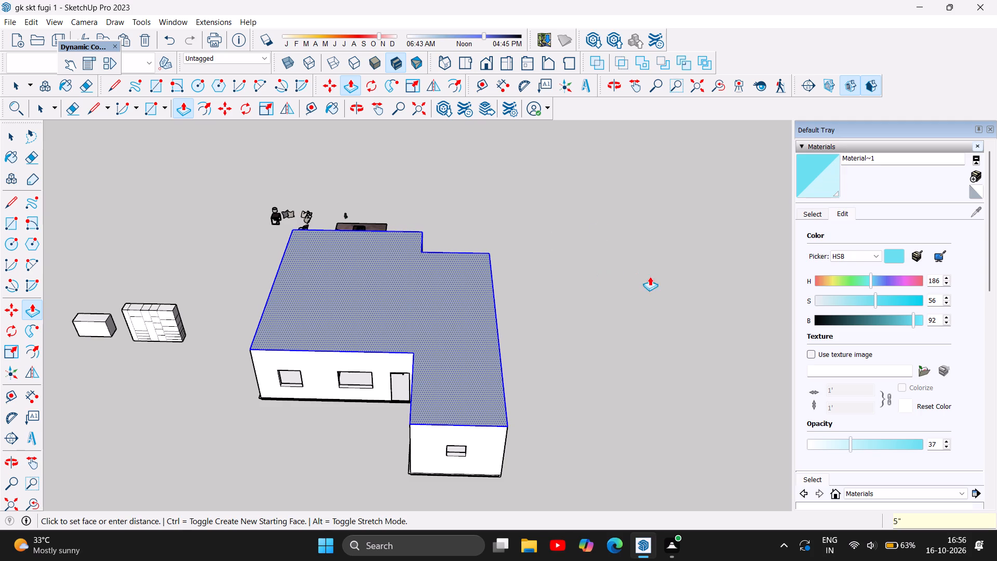
{"action": "scroll", "coordinate": [677, 273], "scroll_direction": "down", "scroll_amount": 3}
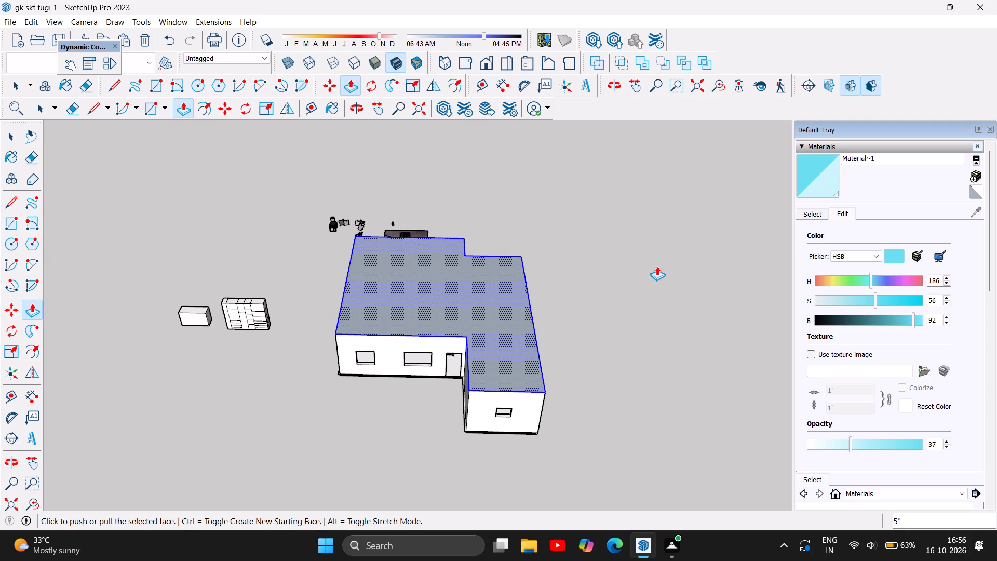
{"action": "key", "text": "Escape"}
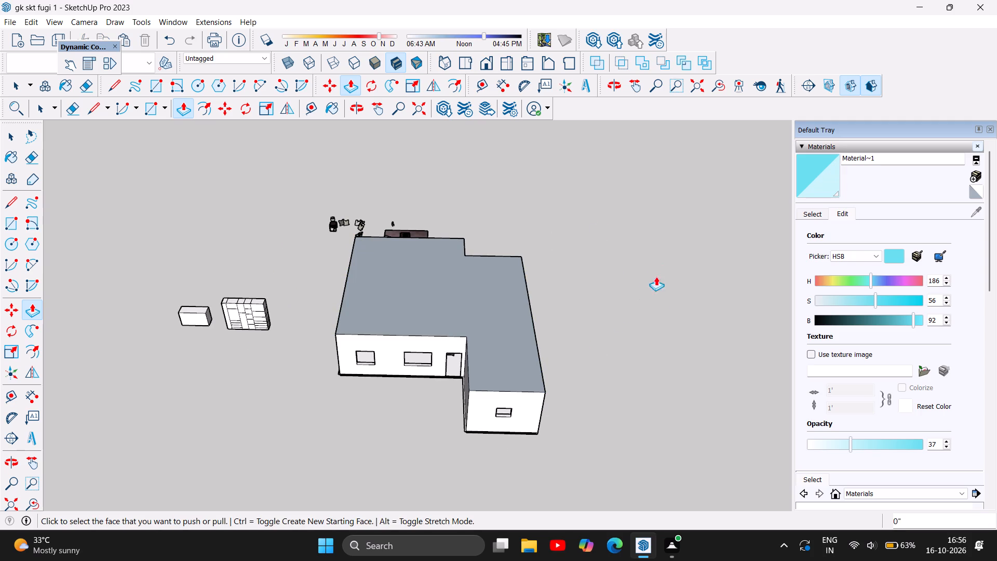
Offset the roof slab's top outline inward by the last used distance to form a narrow border strip.
{"action": "scroll", "coordinate": [659, 326], "scroll_direction": "down", "scroll_amount": 4}
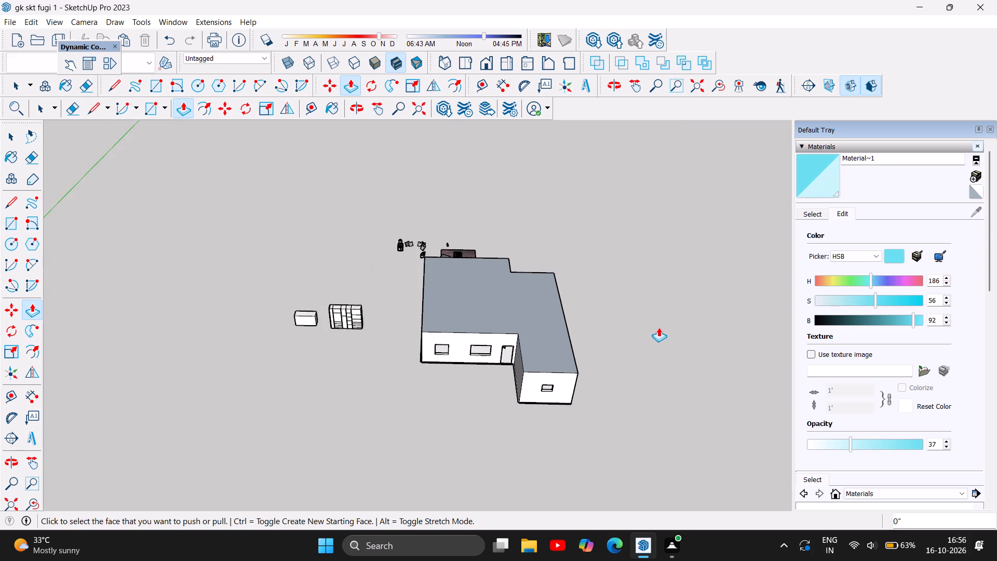
{"action": "scroll", "coordinate": [658, 327], "scroll_direction": "down", "scroll_amount": 1}
{"action": "scroll", "coordinate": [596, 266], "scroll_direction": "up", "scroll_amount": 6}
{"action": "scroll", "coordinate": [578, 318], "scroll_direction": "up", "scroll_amount": 5}
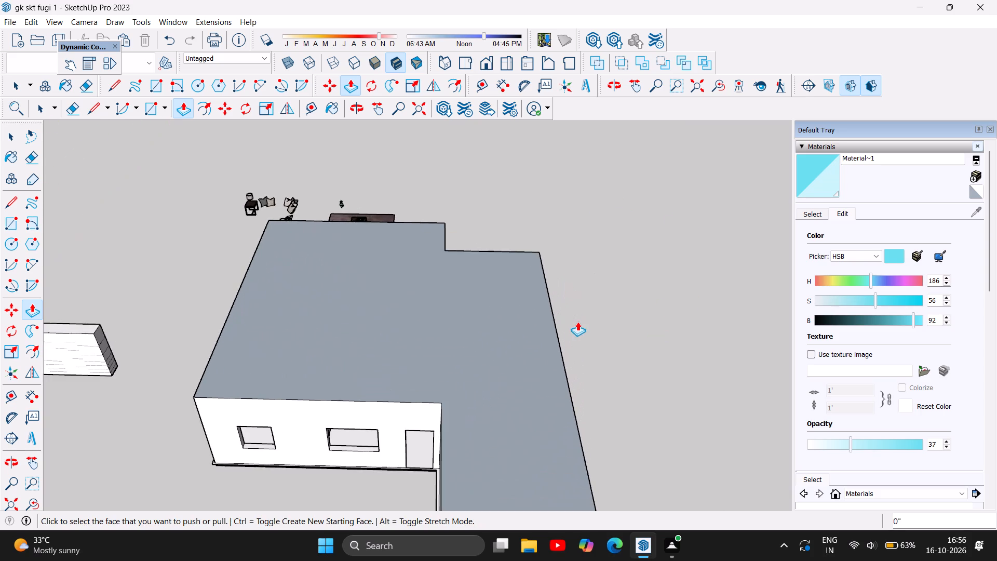
{"action": "scroll", "coordinate": [570, 340], "scroll_direction": "up", "scroll_amount": 7}
{"action": "scroll", "coordinate": [570, 341], "scroll_direction": "down", "scroll_amount": 16}
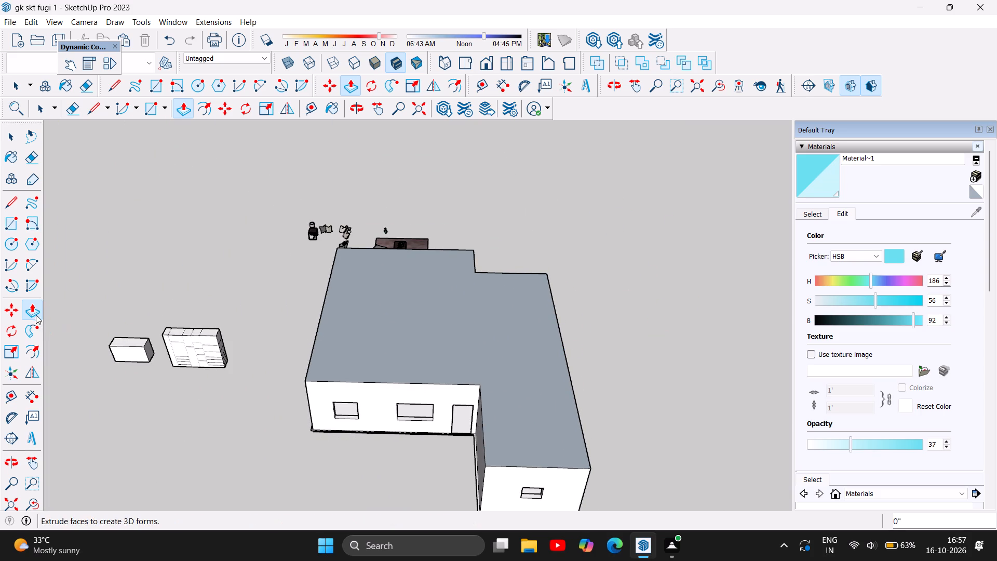
{"action": "left_click", "coordinate": [34, 355]}
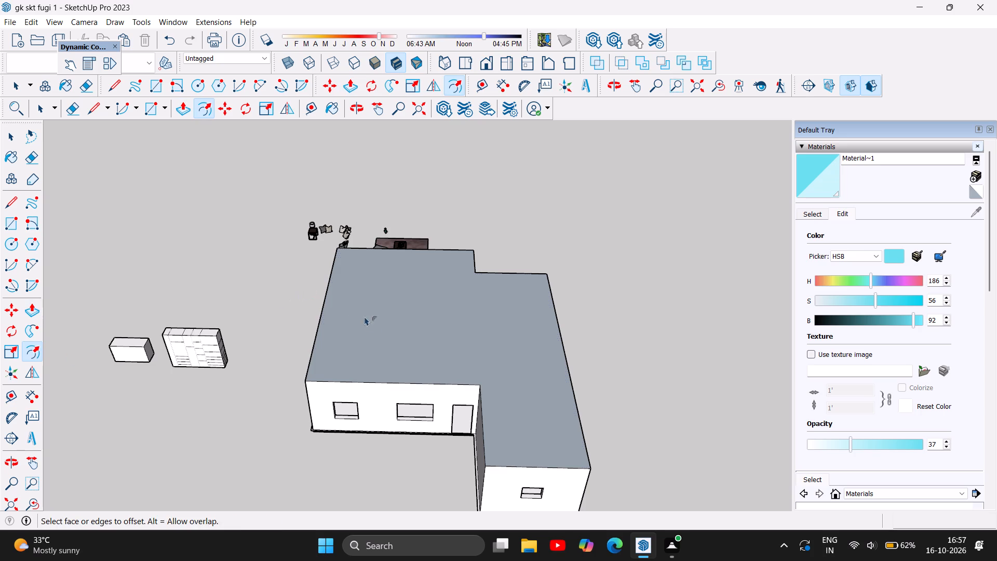
{"action": "double_click", "coordinate": [393, 324]}
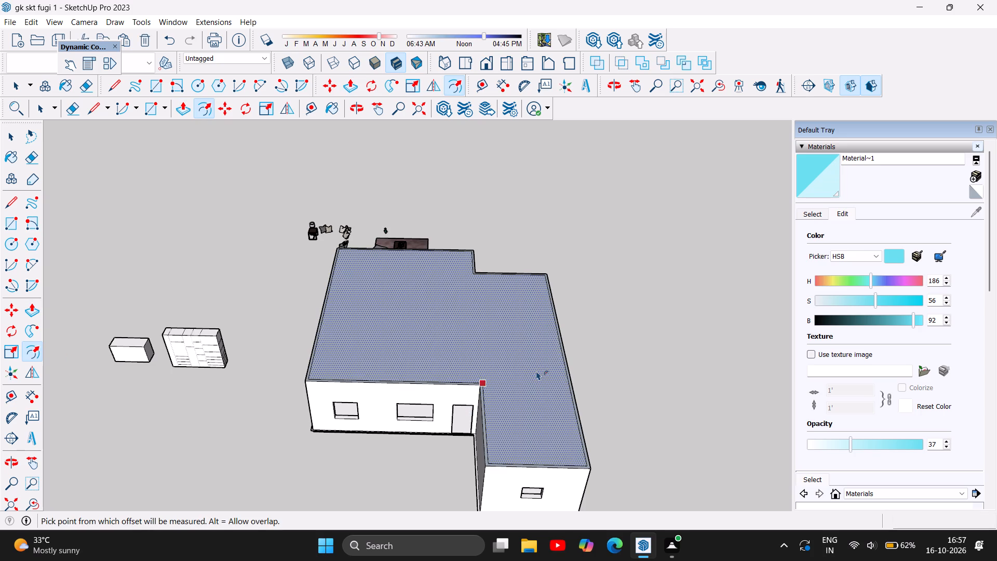
Push/Pull the narrow border strip around the roof slab up 4' to form a parapet wall.
{"action": "scroll", "coordinate": [530, 366], "scroll_direction": "up", "scroll_amount": 3}
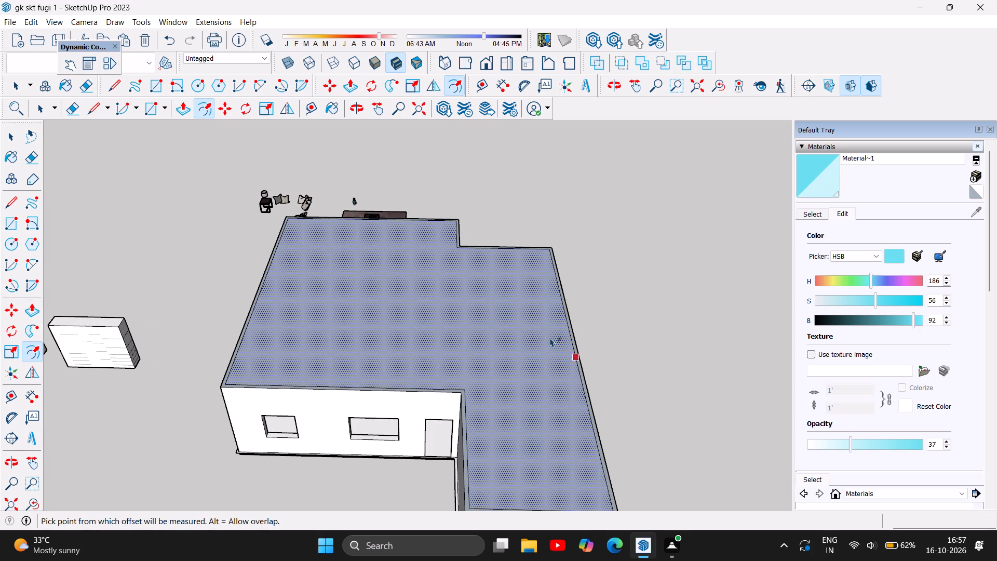
{"action": "left_click", "coordinate": [355, 86]}
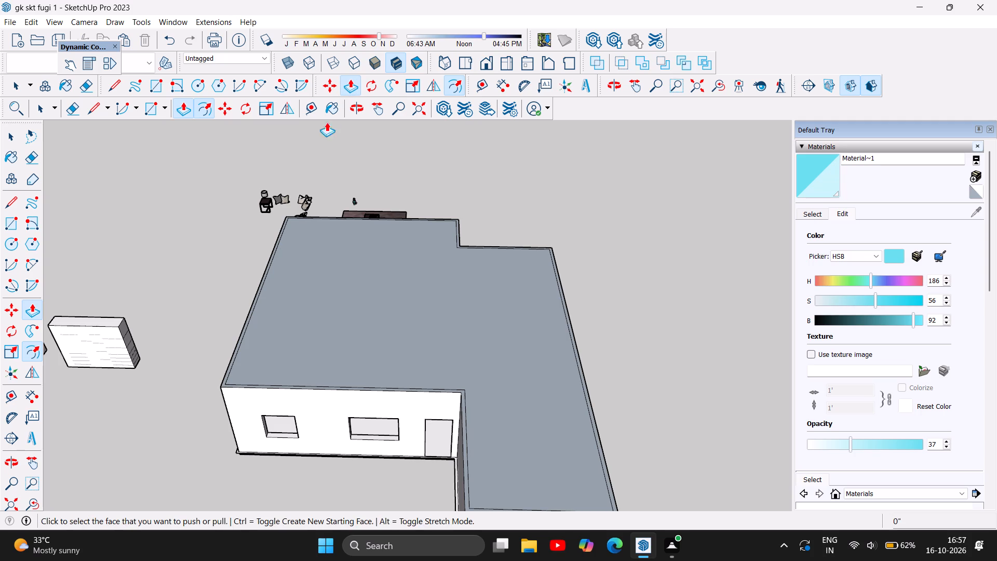
{"action": "scroll", "coordinate": [229, 302], "scroll_direction": "up", "scroll_amount": 7}
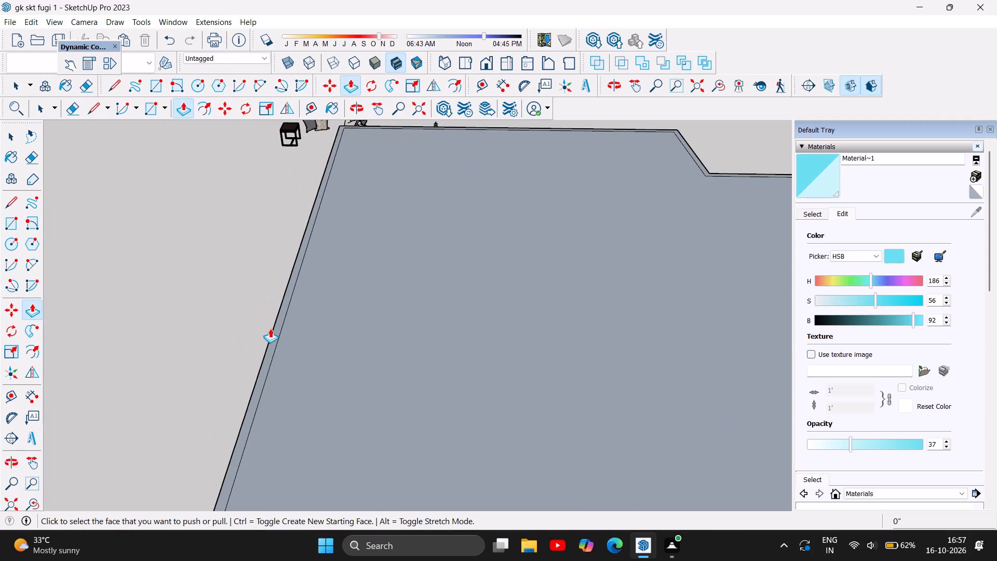
{"action": "left_click", "coordinate": [273, 336]}
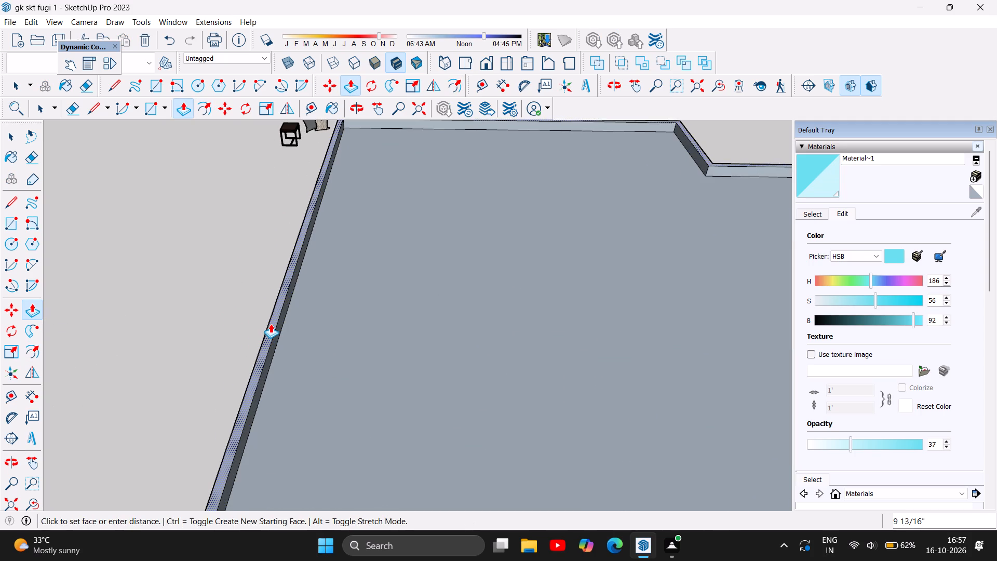
{"action": "scroll", "coordinate": [271, 324], "scroll_direction": "down", "scroll_amount": 5}
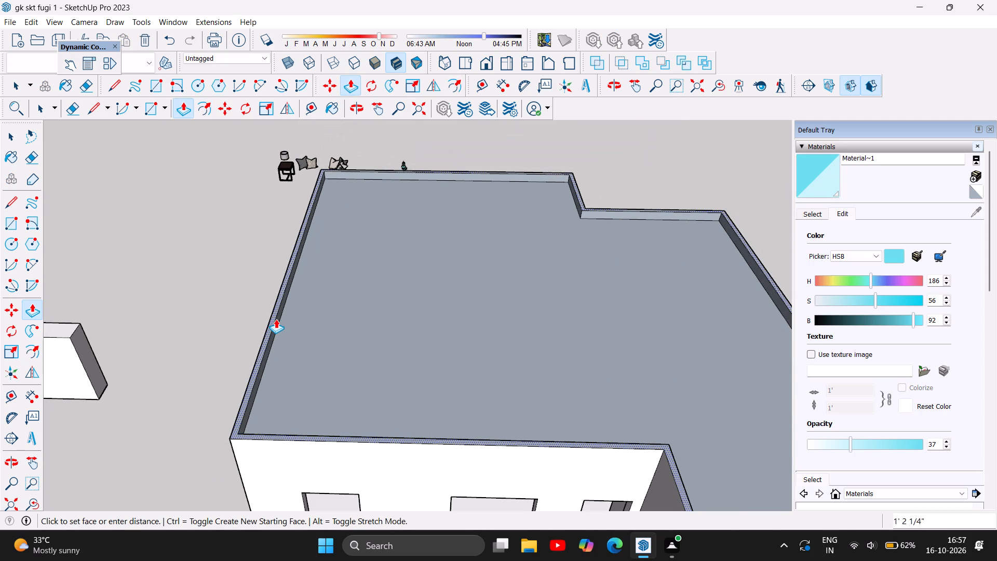
{"action": "type", "text": "4'"}
{"action": "key", "text": "Return"}
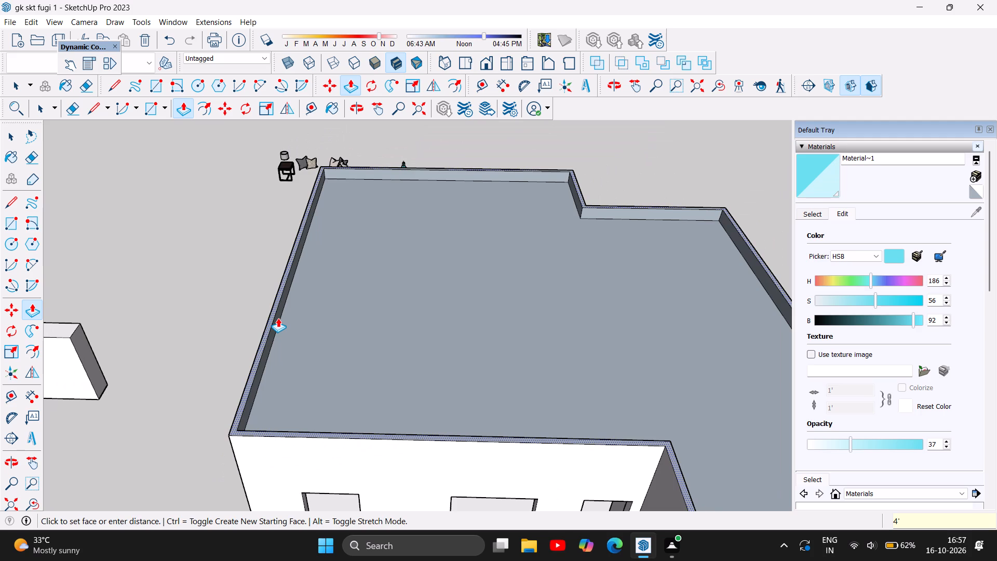
{"action": "scroll", "coordinate": [273, 322], "scroll_direction": "down", "scroll_amount": 9}
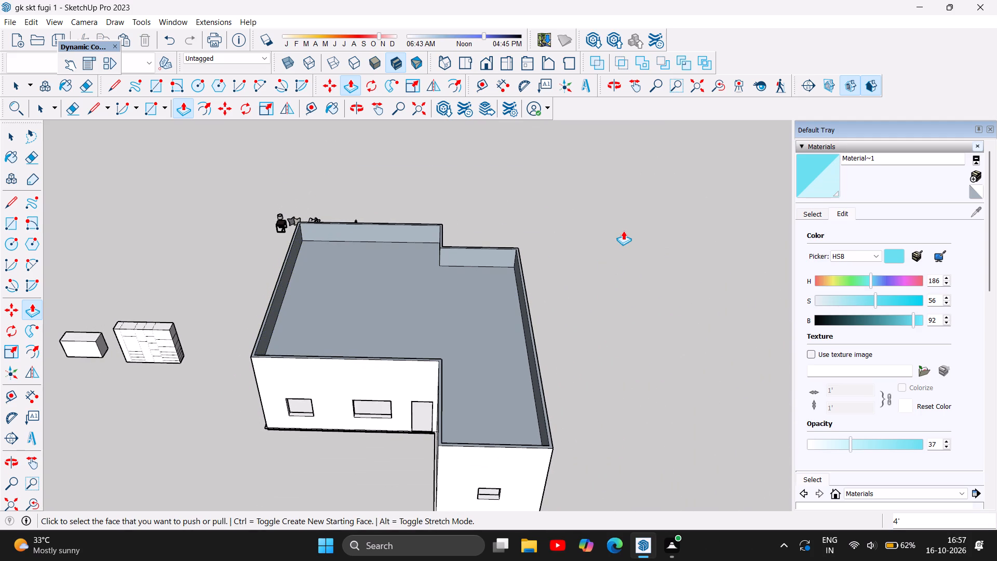
Examine the house with its new roof slab and parapet from all sides and from above.
{"action": "scroll", "coordinate": [690, 355], "scroll_direction": "down", "scroll_amount": 3}
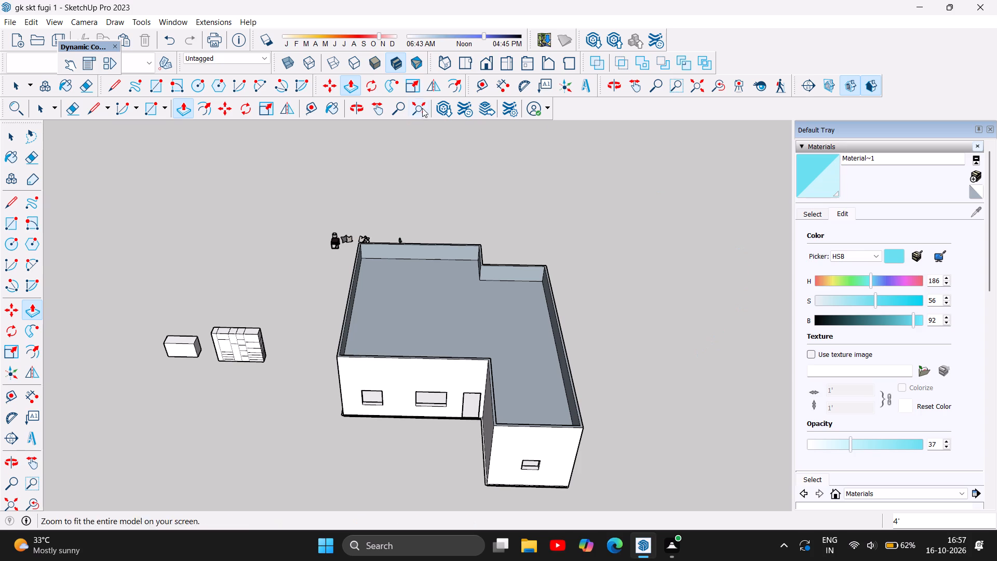
{"action": "left_click", "coordinate": [359, 108]}
{"action": "left_click_drag", "start_coordinate": [641, 390], "coordinate": [618, 261]}
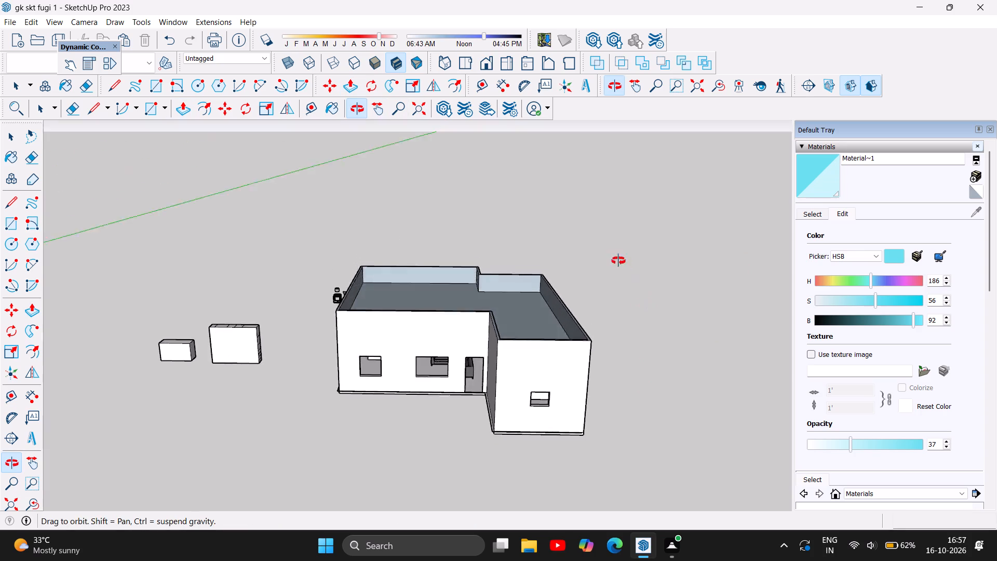
{"action": "left_click_drag", "start_coordinate": [618, 261], "coordinate": [791, 279]}
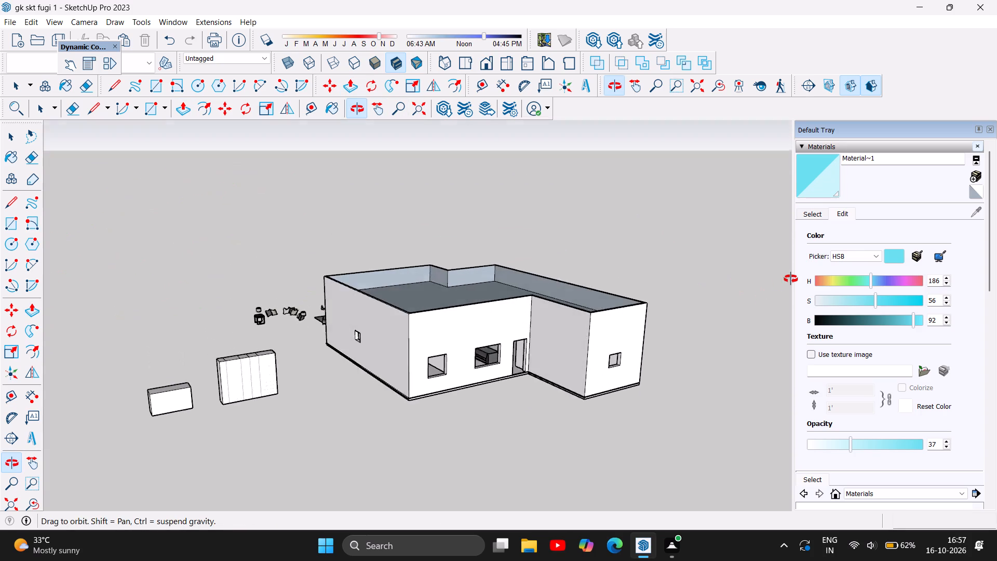
{"action": "left_click_drag", "start_coordinate": [791, 279], "coordinate": [352, 260]}
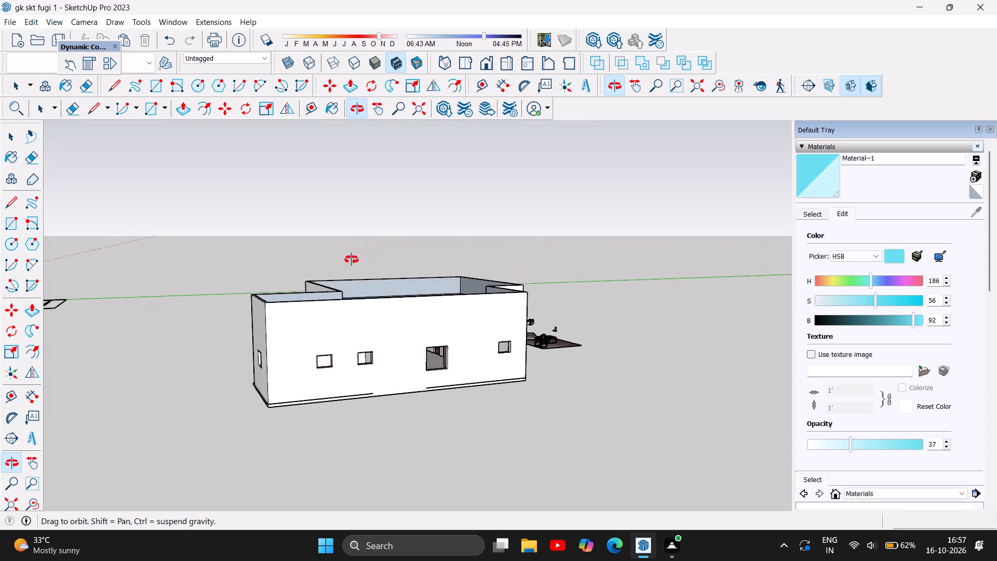
{"action": "left_click_drag", "start_coordinate": [352, 260], "coordinate": [630, 266]}
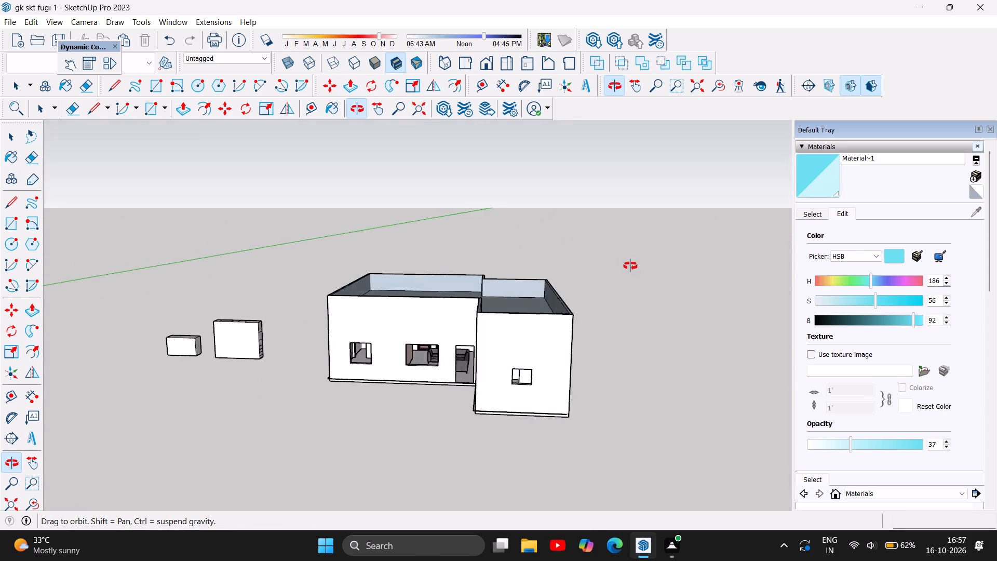
{"action": "left_click_drag", "start_coordinate": [630, 266], "coordinate": [709, 270]}
{"action": "left_click_drag", "start_coordinate": [419, 406], "coordinate": [649, 366]}
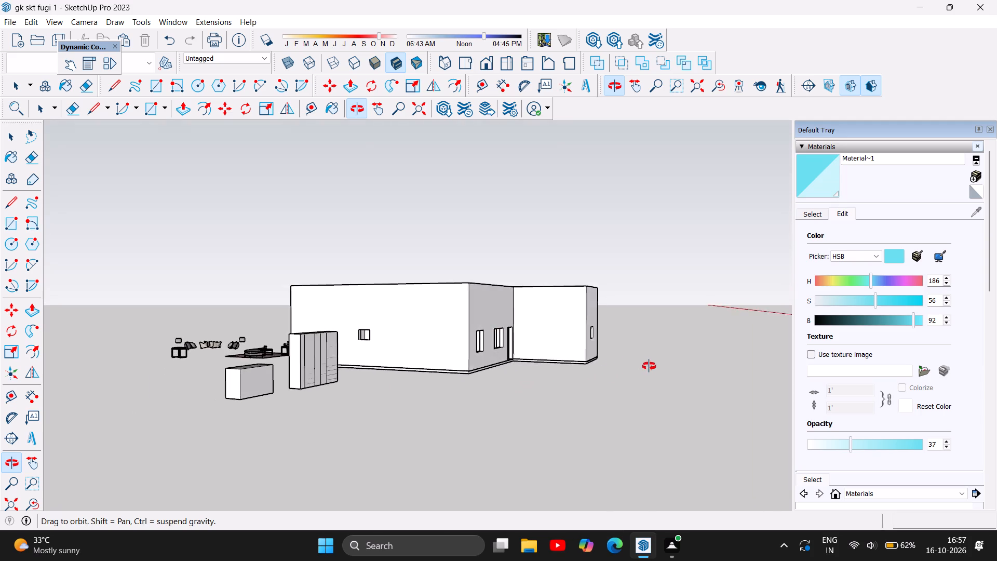
{"action": "left_click_drag", "start_coordinate": [649, 366], "coordinate": [343, 471]}
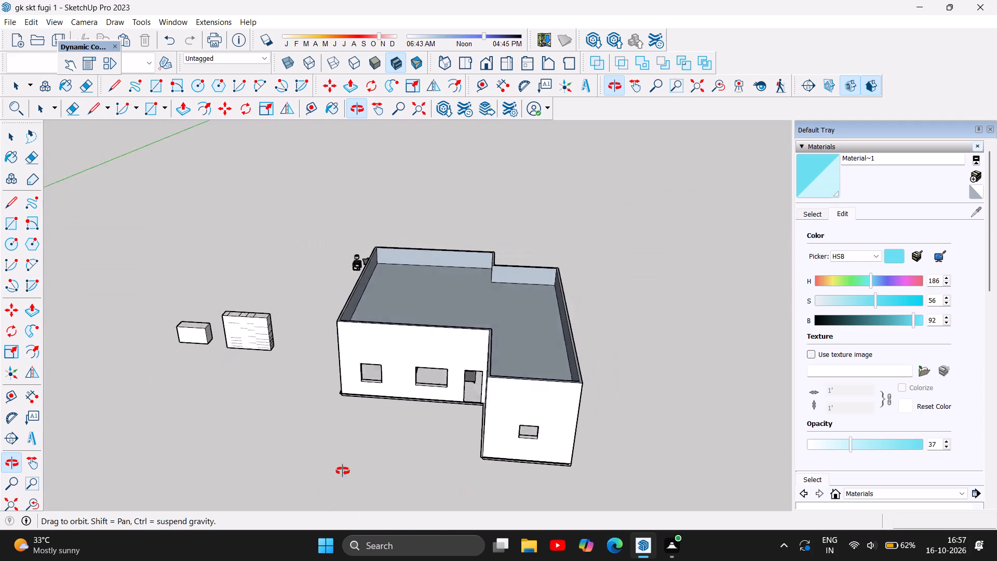
{"action": "left_click_drag", "start_coordinate": [343, 471], "coordinate": [561, 373]}
{"action": "left_click_drag", "start_coordinate": [366, 391], "coordinate": [606, 409]}
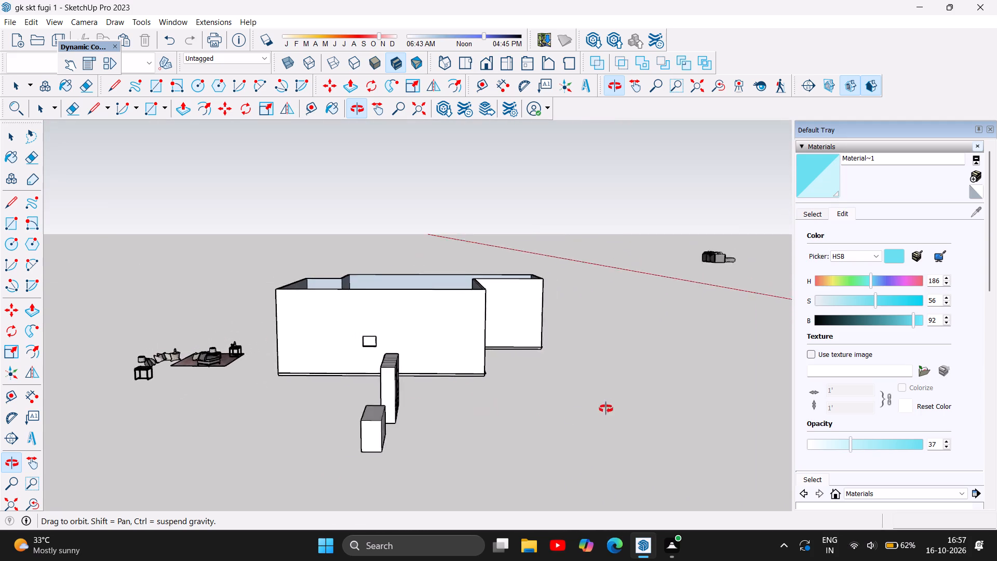
{"action": "left_click_drag", "start_coordinate": [606, 409], "coordinate": [609, 408]}
{"action": "left_click_drag", "start_coordinate": [206, 375], "coordinate": [501, 400]}
{"action": "left_click_drag", "start_coordinate": [174, 416], "coordinate": [396, 426]}
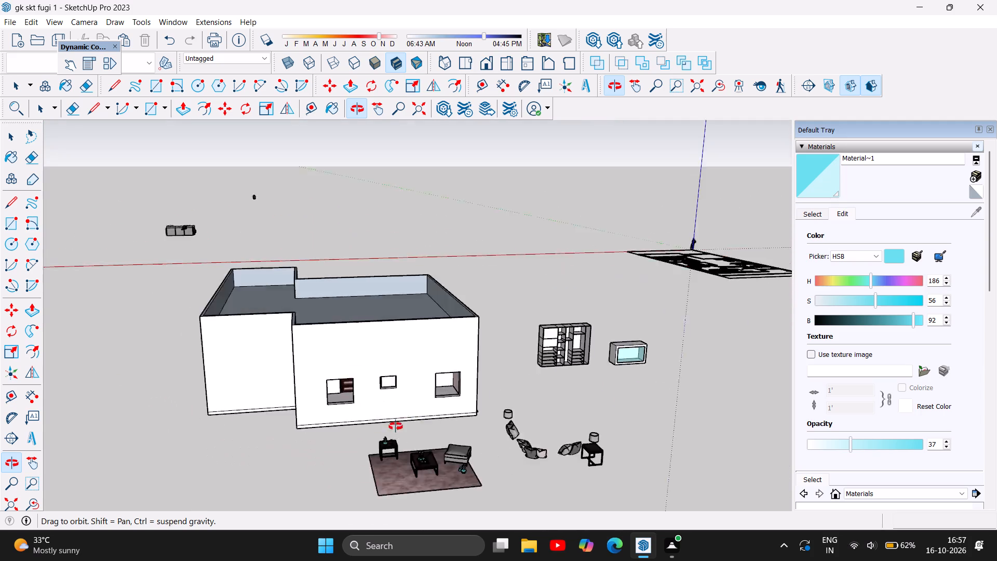
{"action": "left_click_drag", "start_coordinate": [396, 426], "coordinate": [416, 424]}
{"action": "left_click_drag", "start_coordinate": [179, 415], "coordinate": [369, 412]}
{"action": "left_click_drag", "start_coordinate": [62, 423], "coordinate": [125, 442]}
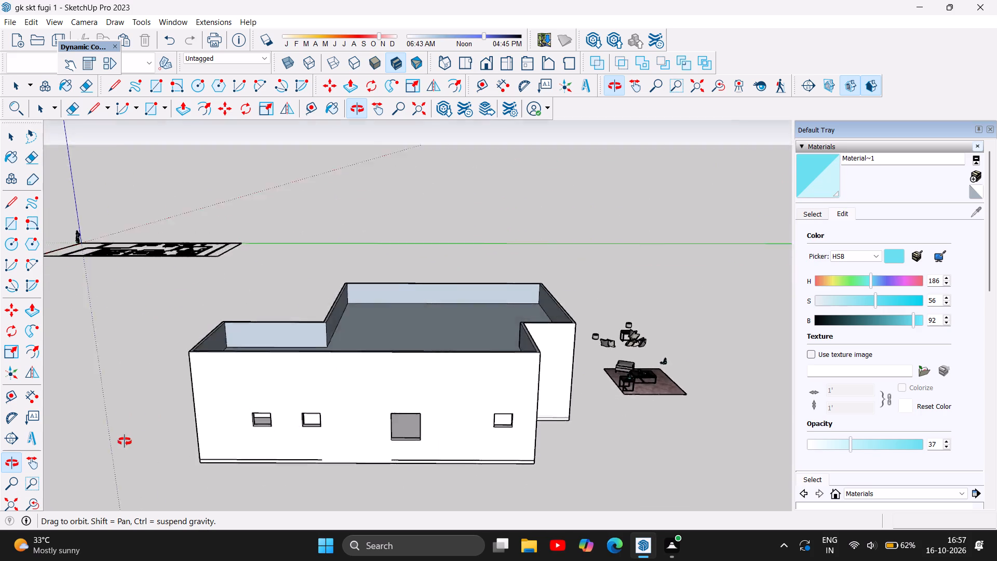
{"action": "left_click_drag", "start_coordinate": [125, 442], "coordinate": [360, 404]}
{"action": "left_click_drag", "start_coordinate": [207, 420], "coordinate": [349, 428]}
{"action": "scroll", "coordinate": [313, 455], "scroll_direction": "down", "scroll_amount": 5}
{"action": "left_click_drag", "start_coordinate": [443, 424], "coordinate": [428, 527]}
{"action": "left_click_drag", "start_coordinate": [440, 428], "coordinate": [444, 539]}
{"action": "left_click_drag", "start_coordinate": [592, 361], "coordinate": [589, 408]}
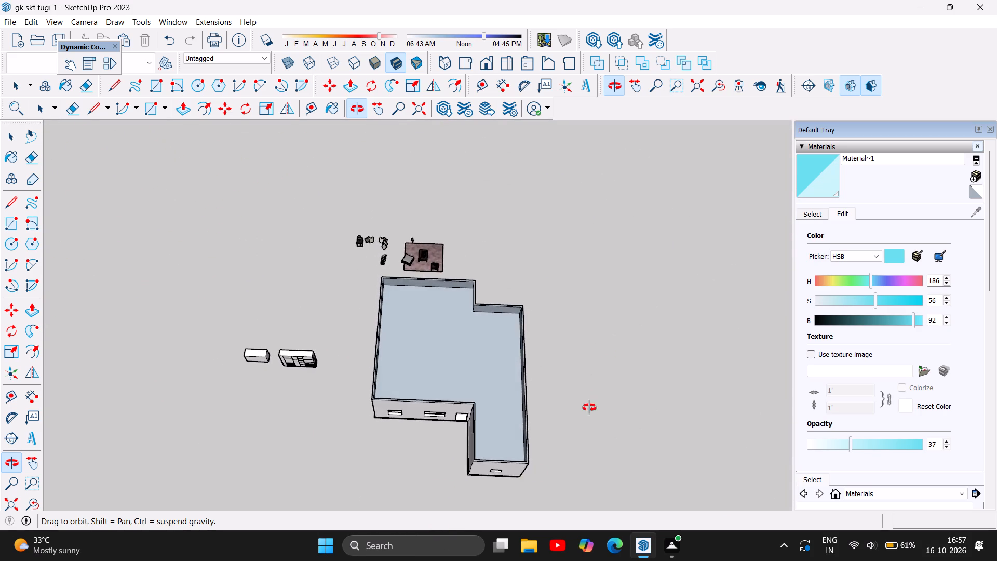
{"action": "left_click_drag", "start_coordinate": [589, 408], "coordinate": [598, 299]}
{"action": "left_click_drag", "start_coordinate": [577, 438], "coordinate": [586, 412]}
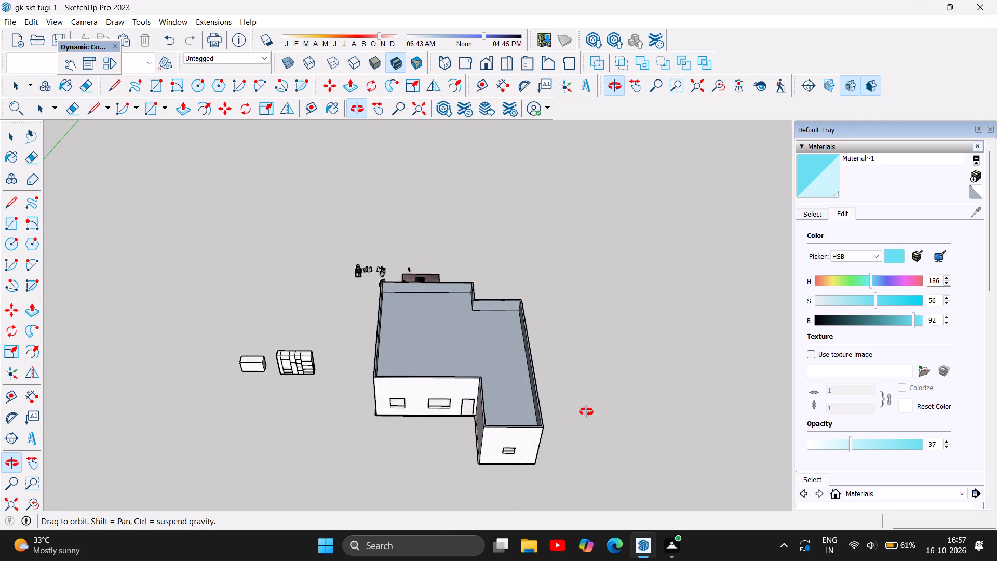
{"action": "left_click_drag", "start_coordinate": [586, 412], "coordinate": [580, 333]}
{"action": "left_click_drag", "start_coordinate": [464, 431], "coordinate": [487, 386]}
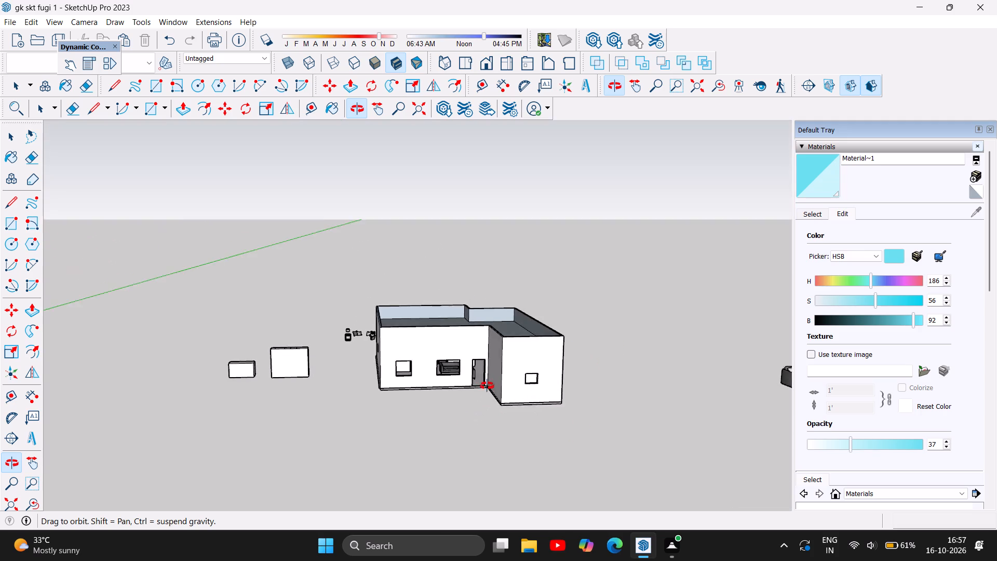
{"action": "left_click_drag", "start_coordinate": [487, 386], "coordinate": [475, 377]}
Place a horizontal guide 11' above the base edge of the exterior wall that has two windows and the door.
{"action": "scroll", "coordinate": [493, 360], "scroll_direction": "up", "scroll_amount": 4}
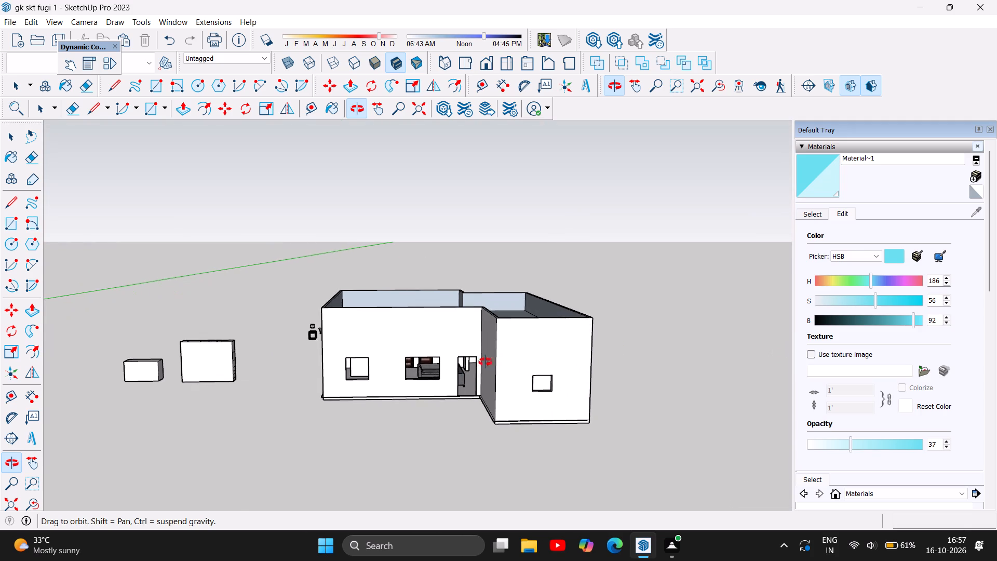
{"action": "scroll", "coordinate": [476, 364], "scroll_direction": "up", "scroll_amount": 8}
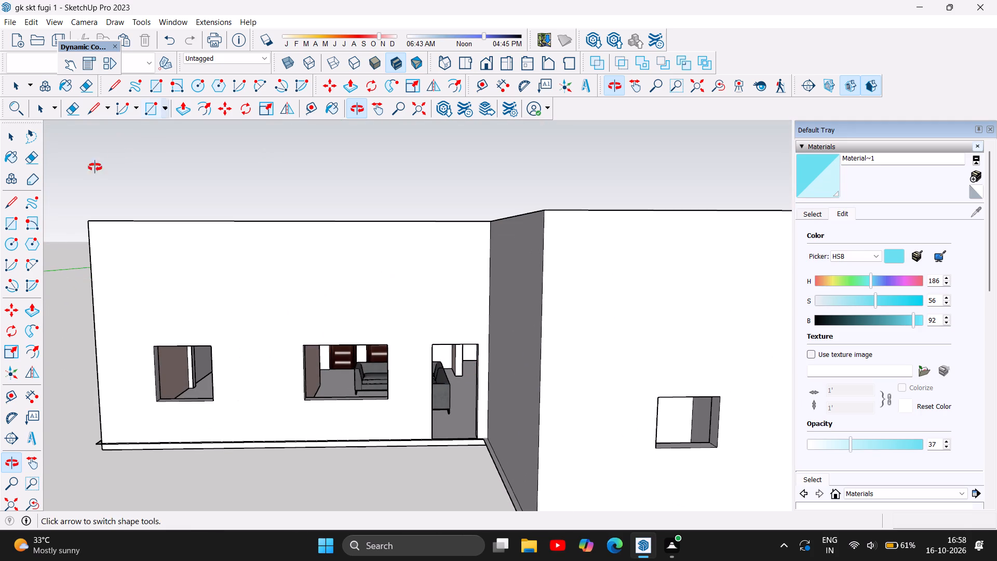
{"action": "left_click", "coordinate": [9, 203]}
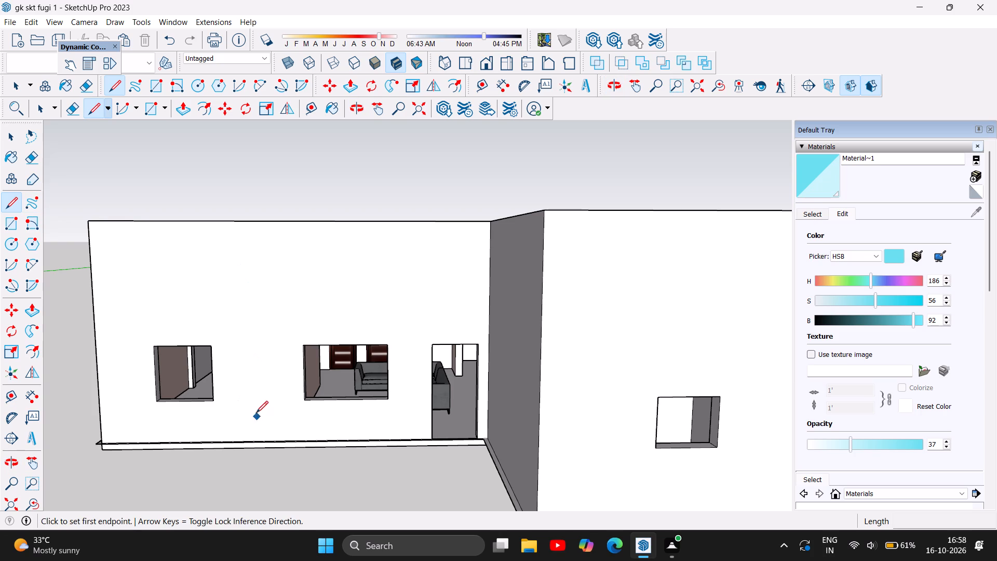
{"action": "key", "text": "Escape"}
{"action": "key", "text": "t"}
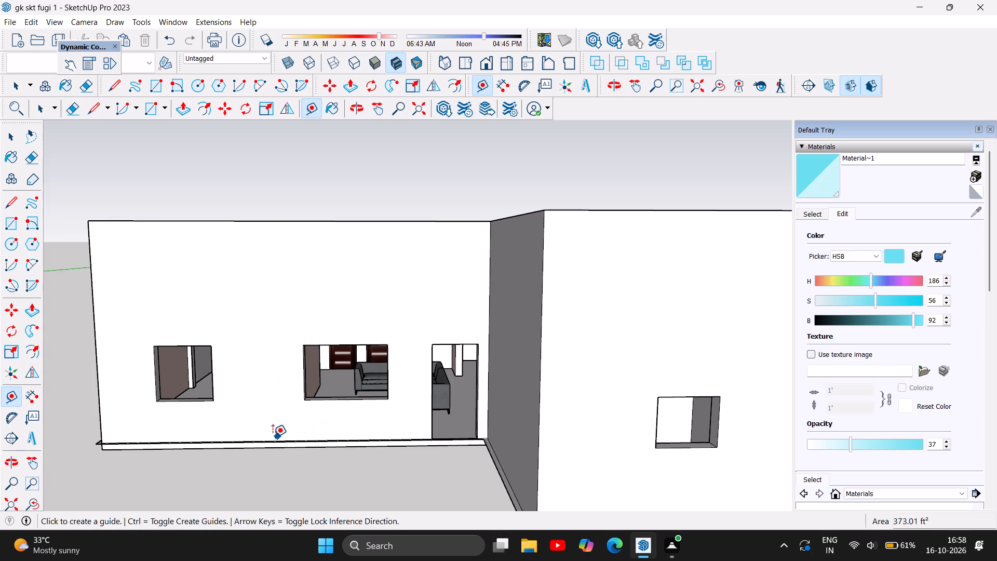
{"action": "scroll", "coordinate": [263, 443], "scroll_direction": "up", "scroll_amount": 6}
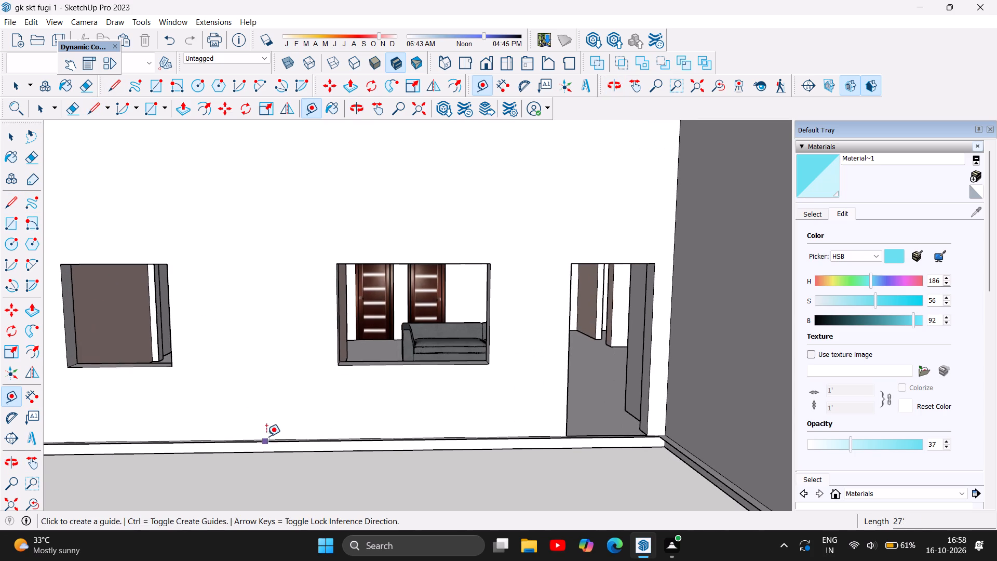
{"action": "left_click", "coordinate": [265, 442]}
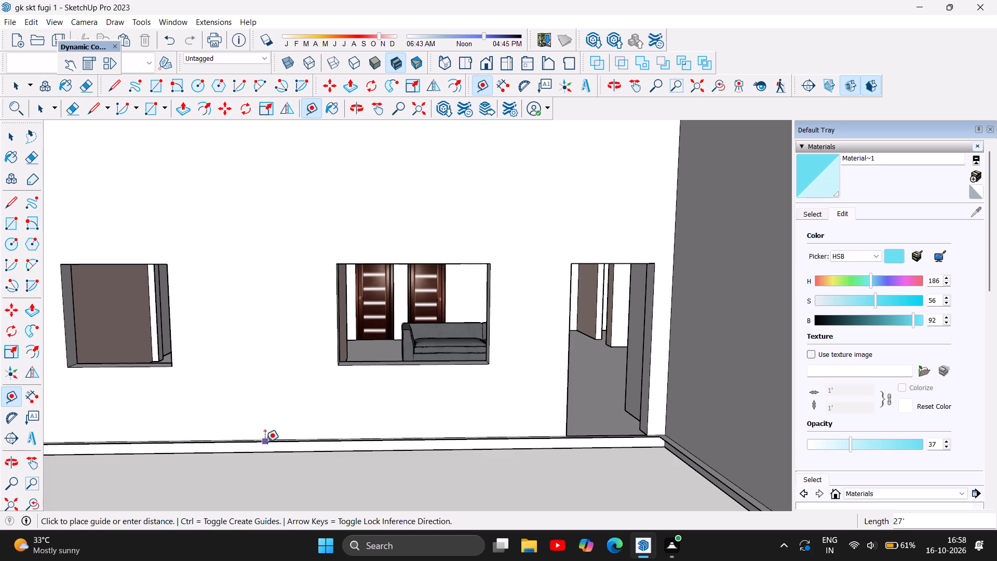
{"action": "scroll", "coordinate": [270, 291], "scroll_direction": "down", "scroll_amount": 5}
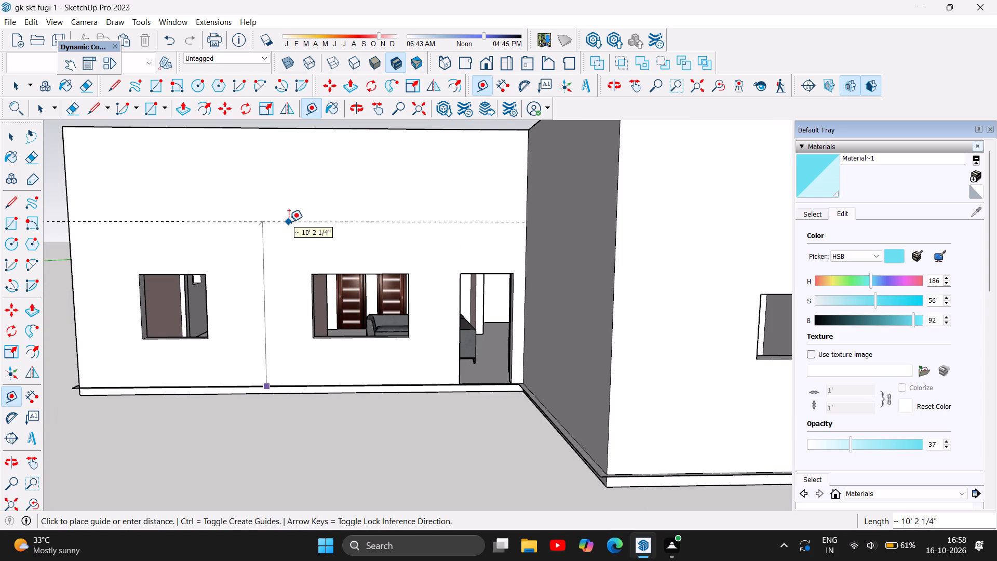
{"action": "type", "text": "11"}
{"action": "key", "text": "apostrophe"}
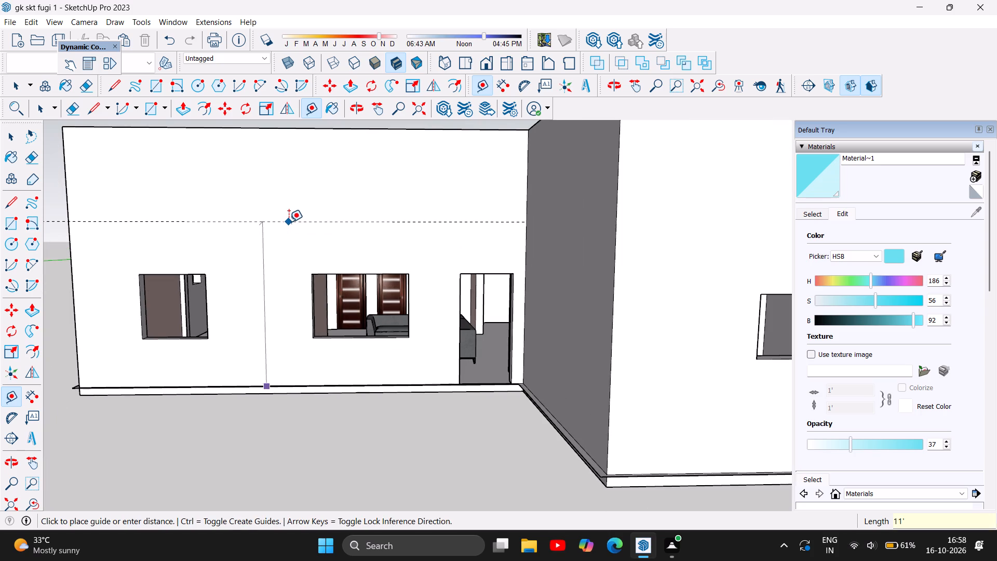
{"action": "key", "text": "Return"}
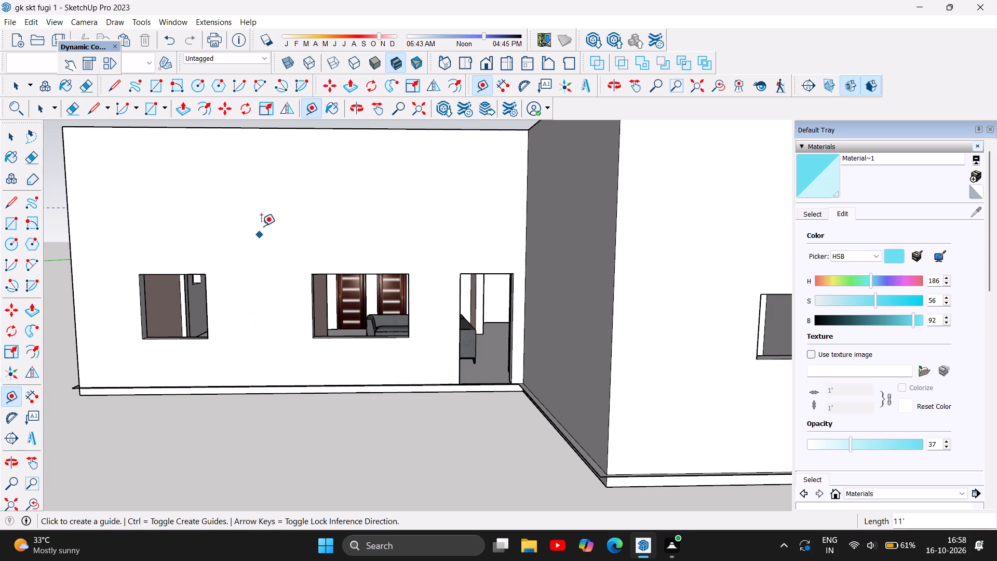
Place a second horizontal guide on the face of the same wall, 11' above its base edge.
{"action": "left_click", "coordinate": [262, 384]}
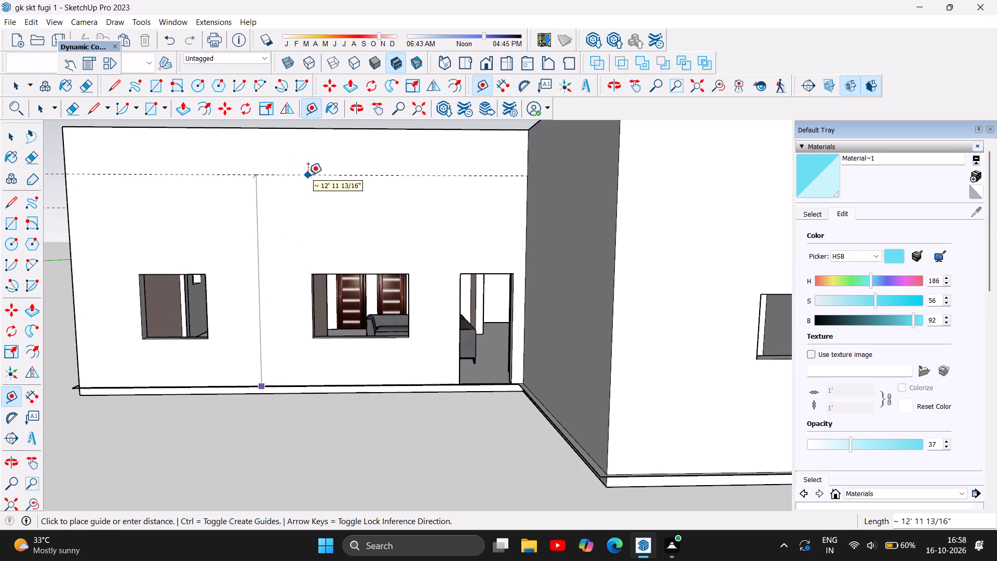
{"action": "type", "text": "11"}
{"action": "key", "text": "apostrophe"}
{"action": "key", "text": "Return"}
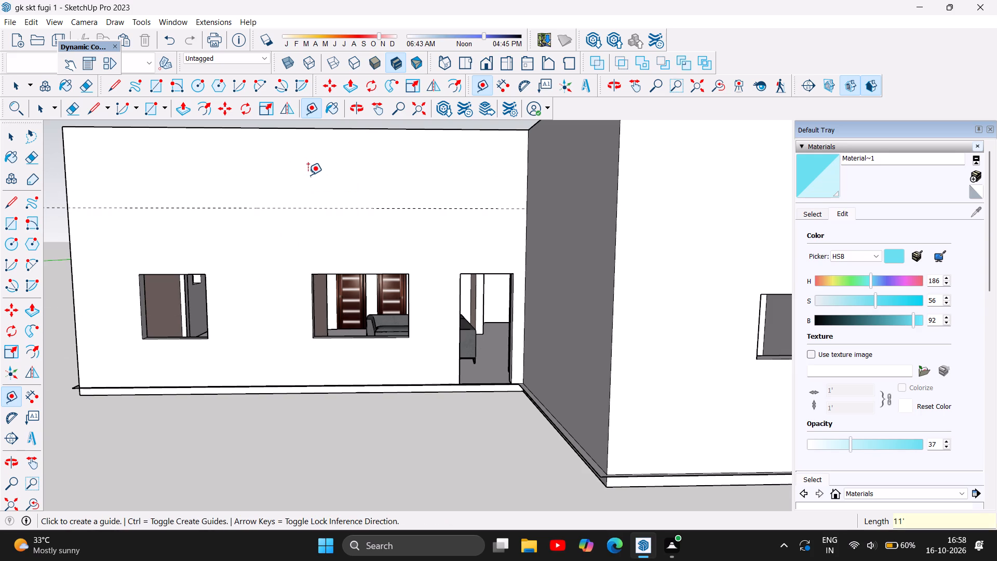
Add a guide about 15' 8" long from the 11' guide's end at the inner corner across the return wall to its outer edge.
{"action": "left_click", "coordinate": [525, 208]}
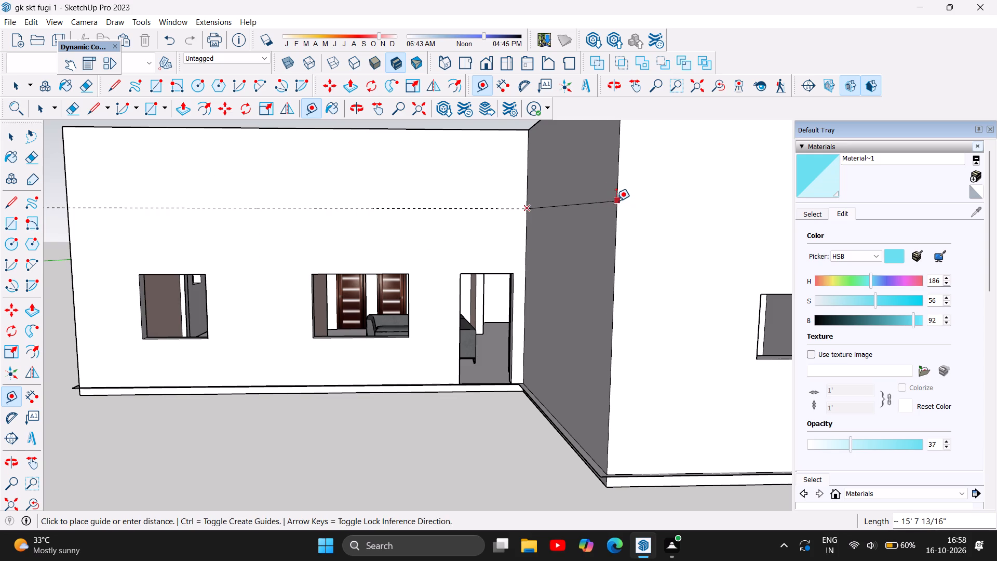
{"action": "left_click", "coordinate": [616, 201]}
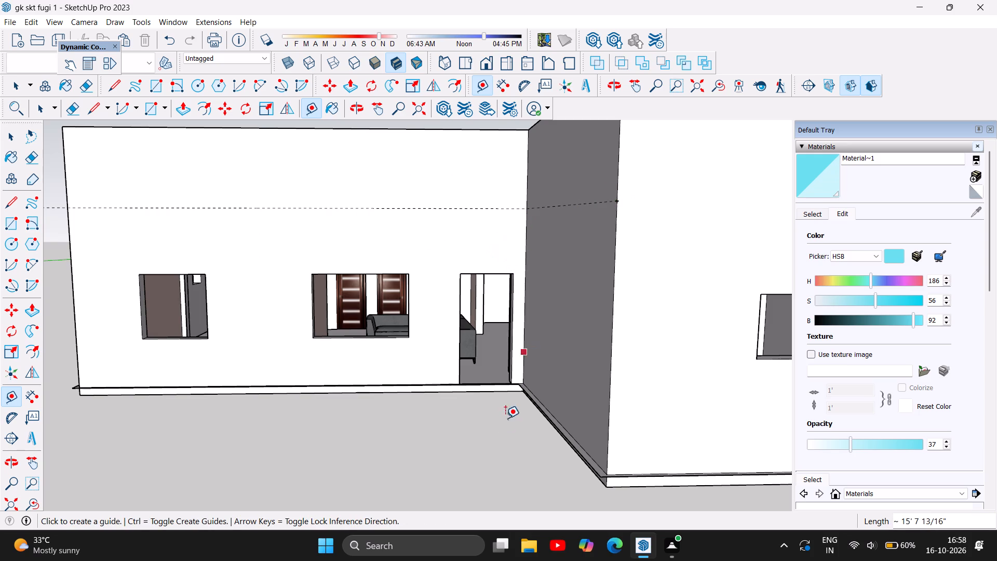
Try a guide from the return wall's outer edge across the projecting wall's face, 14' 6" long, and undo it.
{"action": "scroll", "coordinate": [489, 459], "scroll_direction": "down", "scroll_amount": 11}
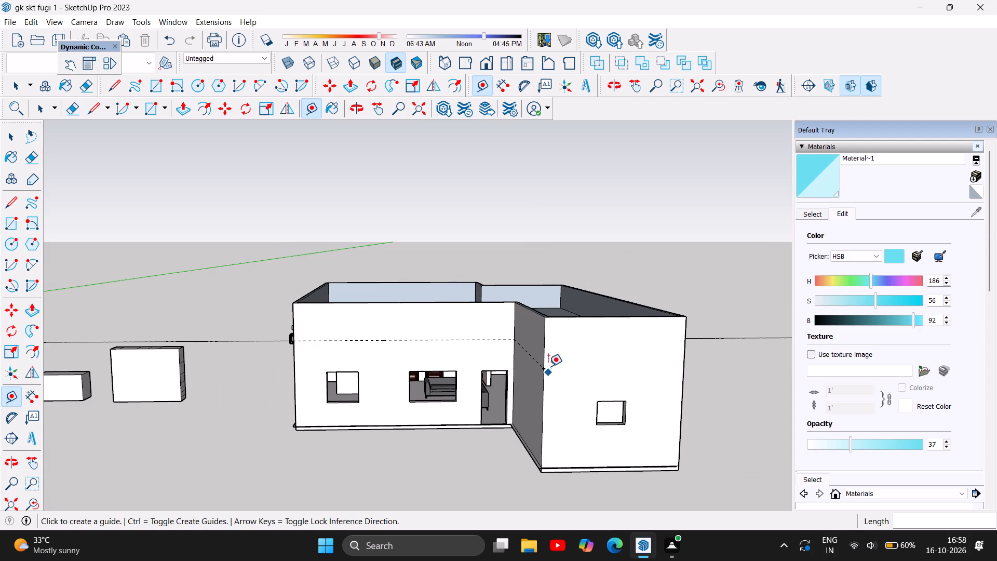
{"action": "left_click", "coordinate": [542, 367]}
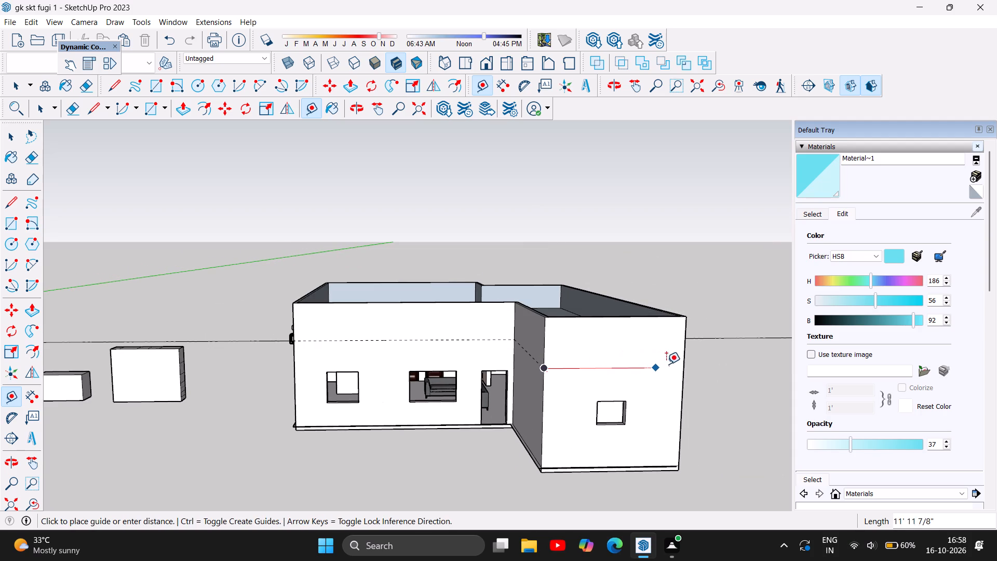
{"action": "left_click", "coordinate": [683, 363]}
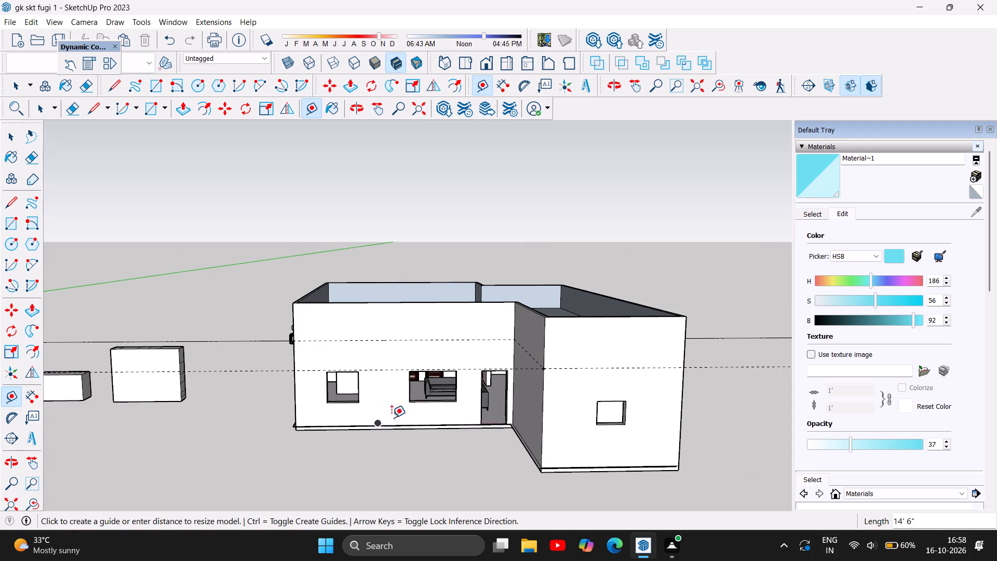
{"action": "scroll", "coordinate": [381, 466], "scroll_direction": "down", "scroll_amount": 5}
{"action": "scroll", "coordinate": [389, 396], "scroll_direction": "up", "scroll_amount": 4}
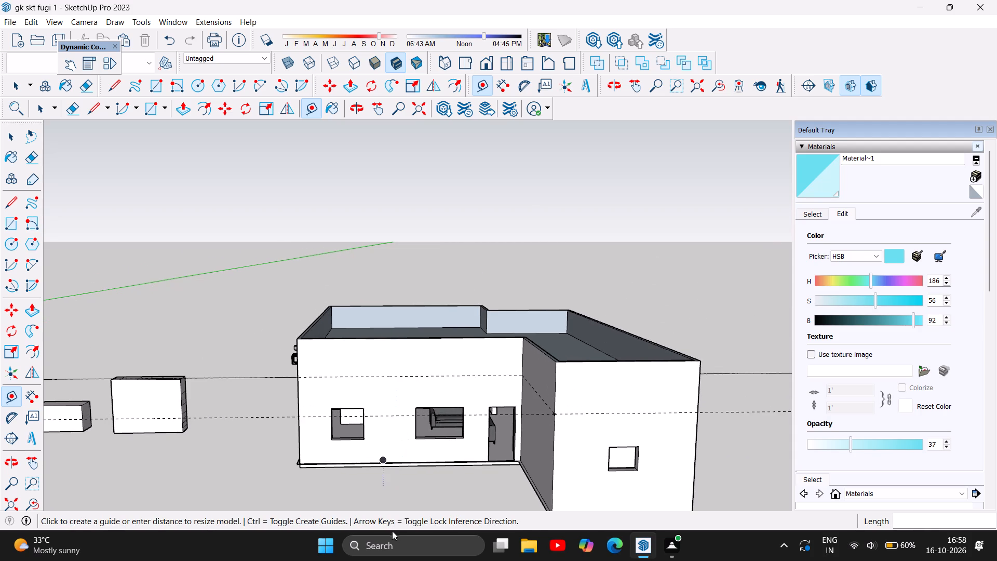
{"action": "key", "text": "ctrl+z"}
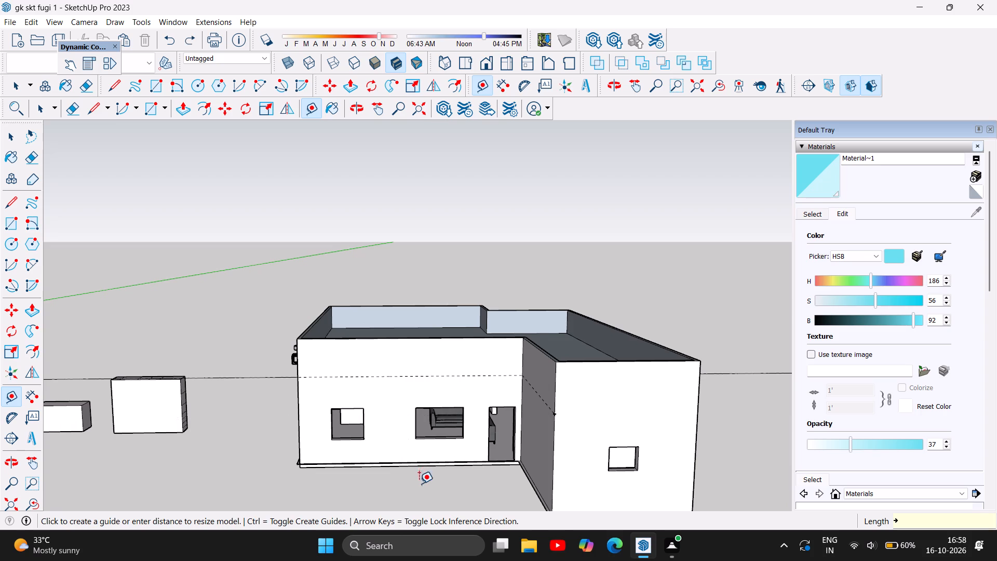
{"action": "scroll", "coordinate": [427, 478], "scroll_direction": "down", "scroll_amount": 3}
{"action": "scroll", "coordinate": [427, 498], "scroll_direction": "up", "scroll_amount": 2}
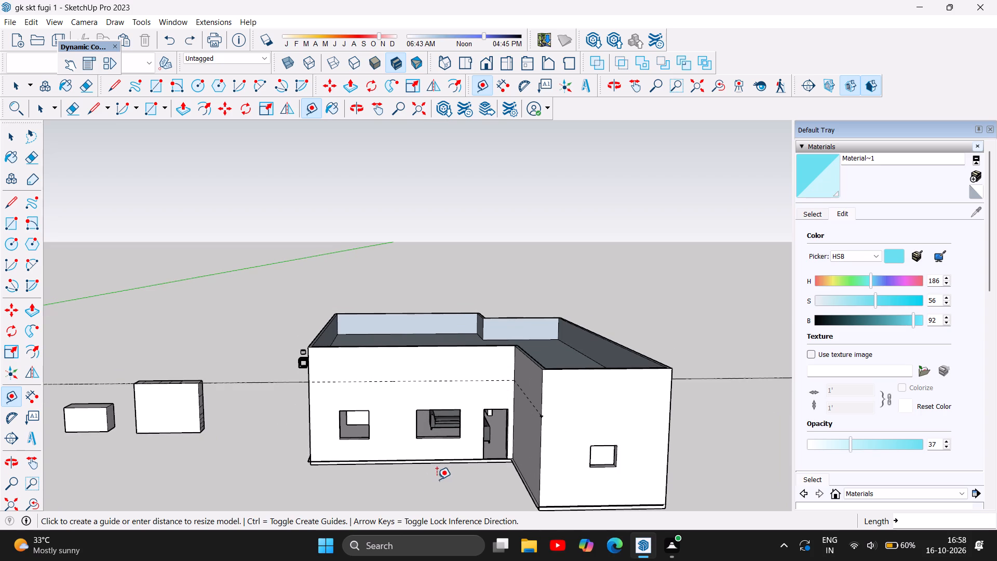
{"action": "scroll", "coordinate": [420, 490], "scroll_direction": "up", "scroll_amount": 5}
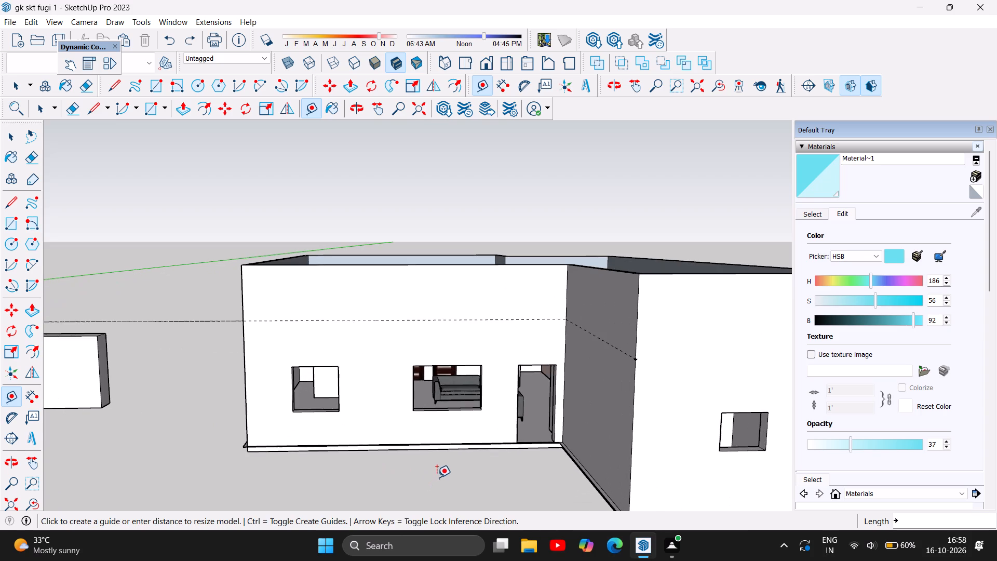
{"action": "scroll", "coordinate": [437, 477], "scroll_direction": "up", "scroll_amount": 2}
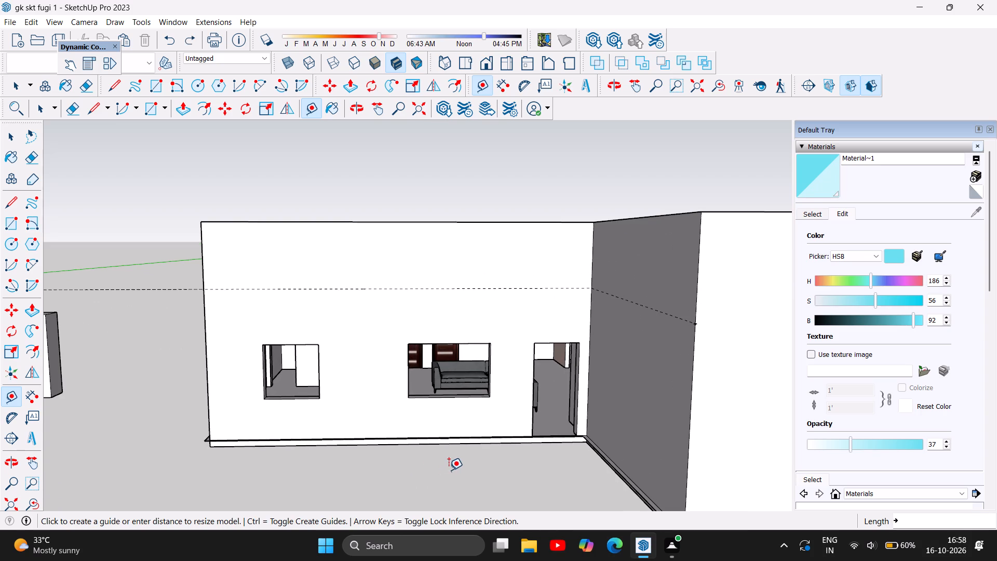
Offset the outline of the exterior wall face with two windows and the door inward by about 5 3/8".
{"action": "scroll", "coordinate": [449, 470], "scroll_direction": "up", "scroll_amount": 6}
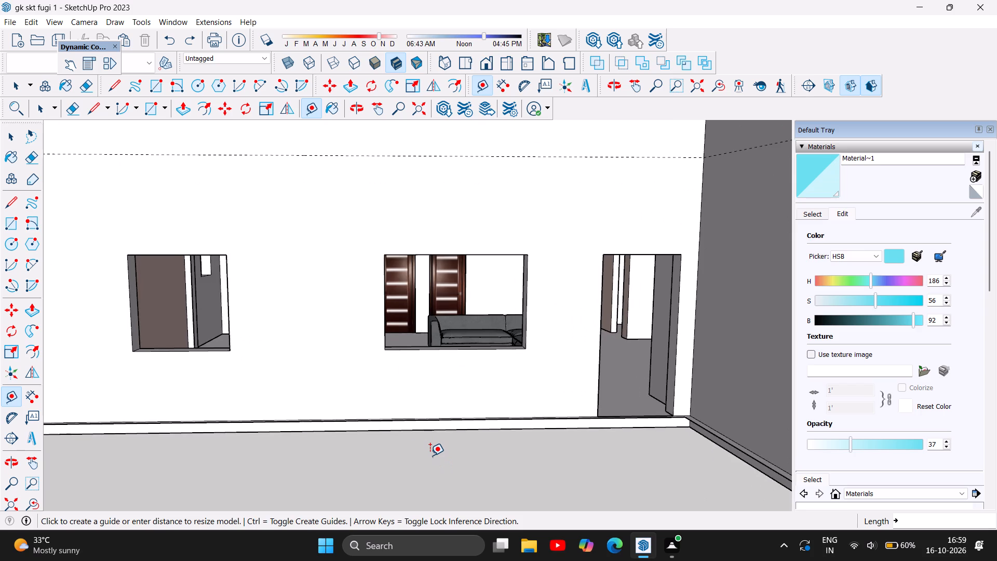
{"action": "scroll", "coordinate": [430, 456], "scroll_direction": "up", "scroll_amount": 1}
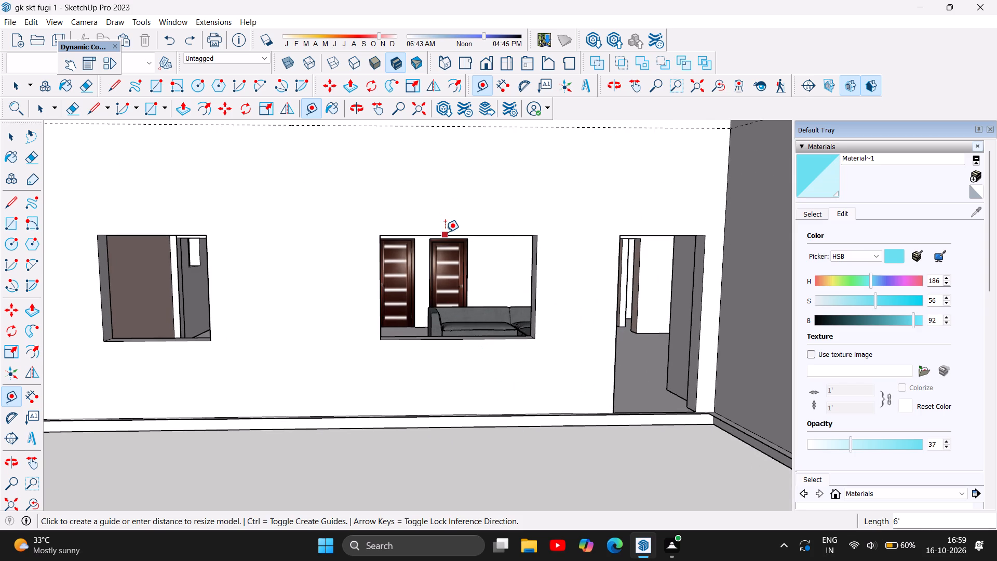
{"action": "left_click", "coordinate": [35, 352]}
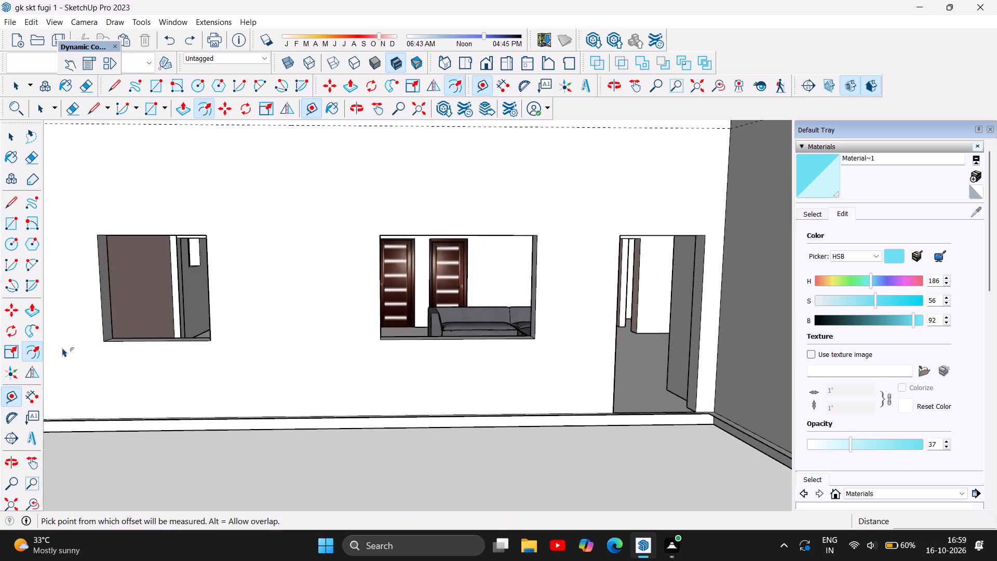
{"action": "left_click", "coordinate": [449, 235]}
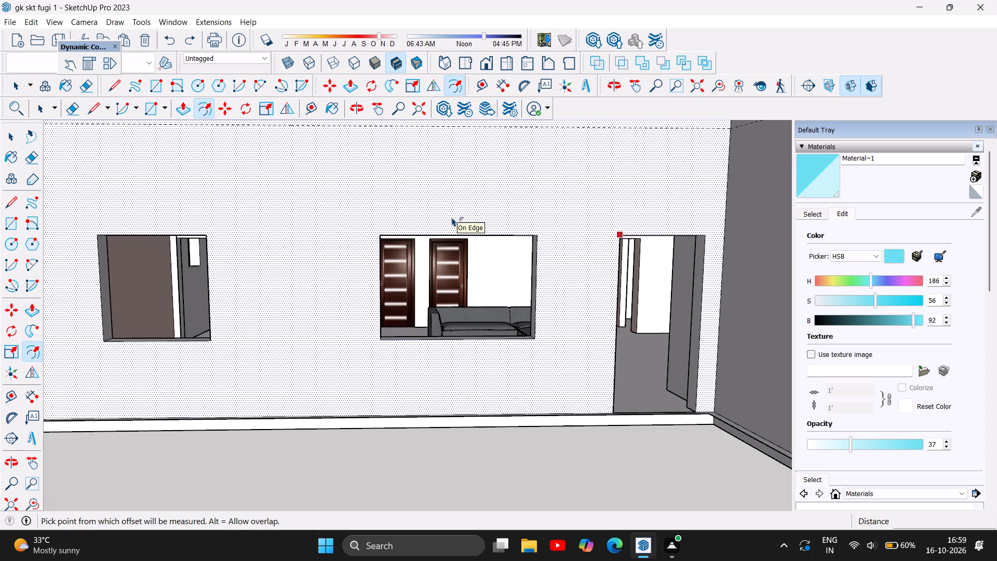
{"action": "left_click", "coordinate": [452, 217]}
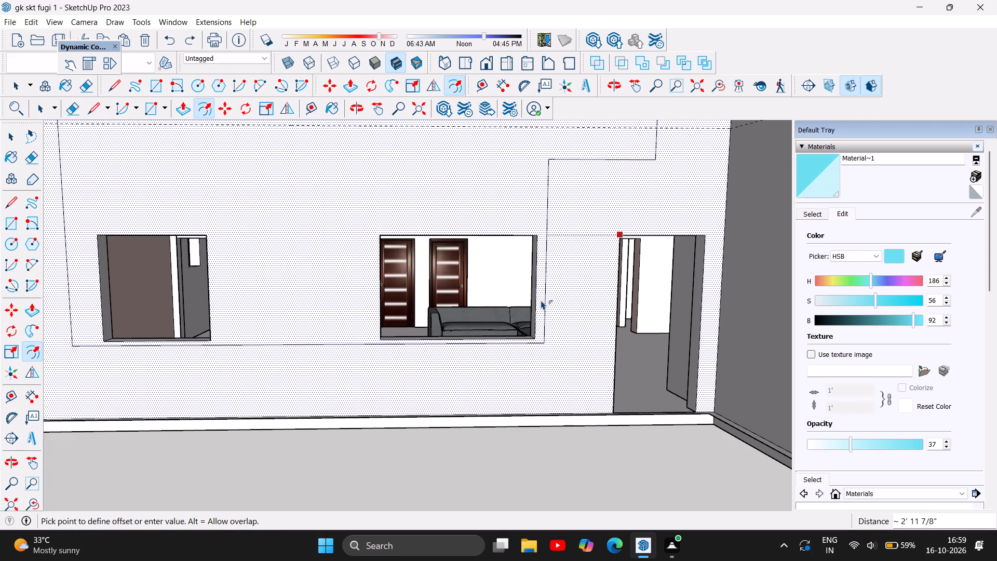
{"action": "scroll", "coordinate": [535, 297], "scroll_direction": "down", "scroll_amount": 2}
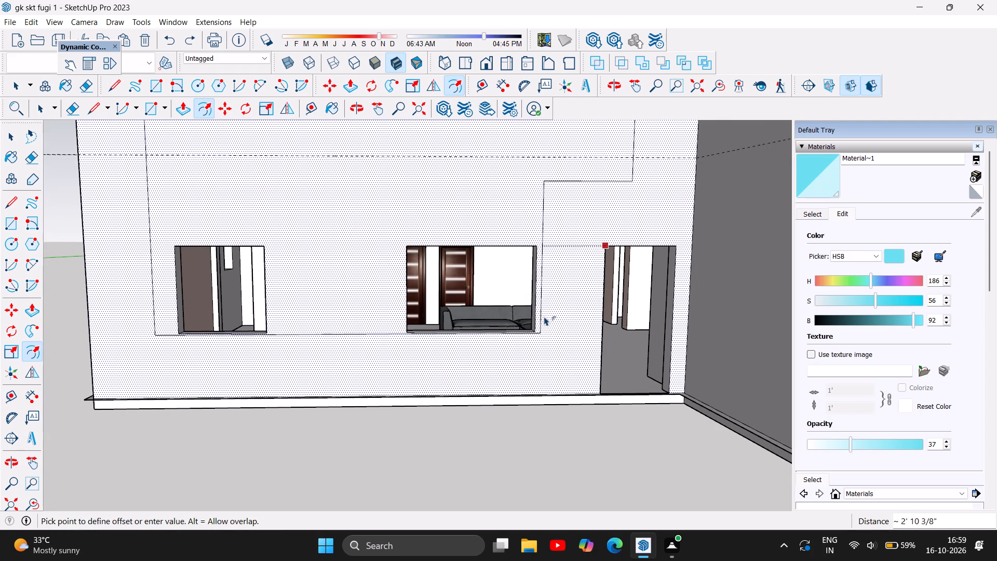
{"action": "scroll", "coordinate": [546, 357], "scroll_direction": "down", "scroll_amount": 4}
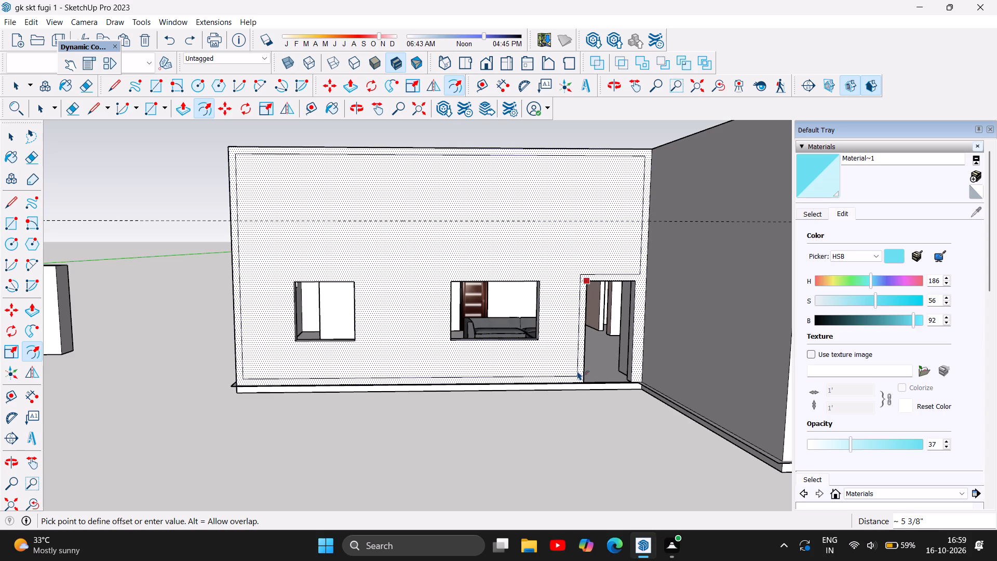
{"action": "double_click", "coordinate": [577, 371]}
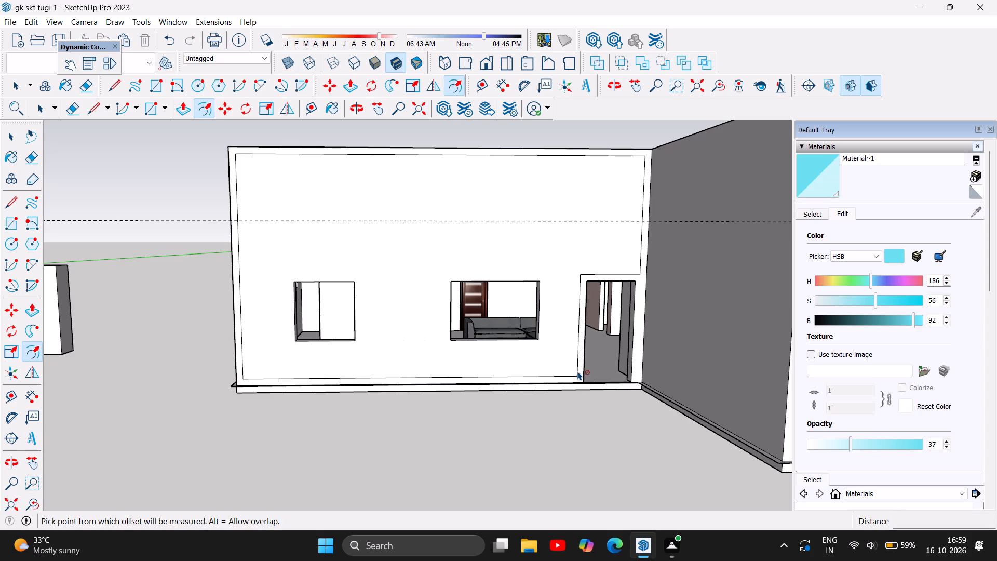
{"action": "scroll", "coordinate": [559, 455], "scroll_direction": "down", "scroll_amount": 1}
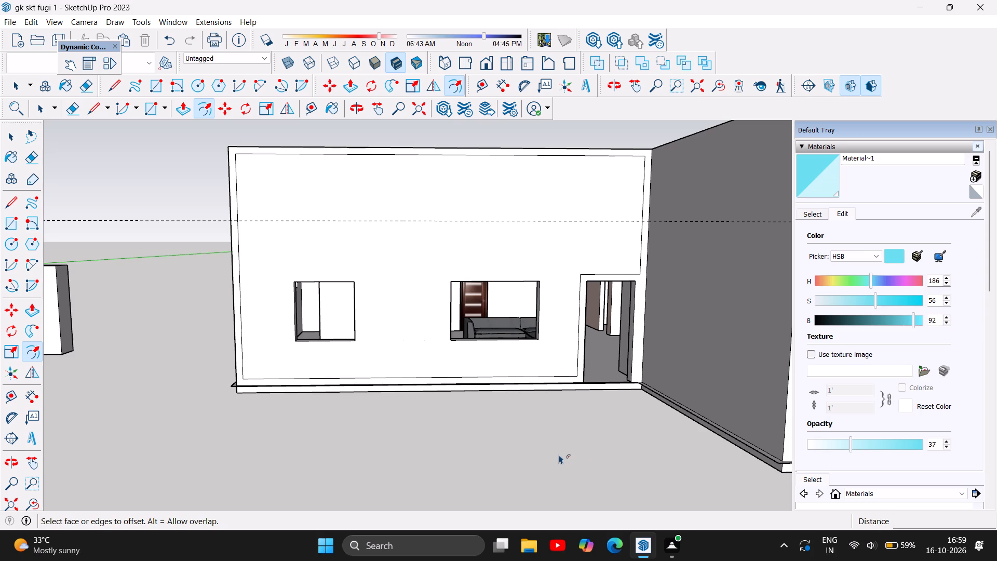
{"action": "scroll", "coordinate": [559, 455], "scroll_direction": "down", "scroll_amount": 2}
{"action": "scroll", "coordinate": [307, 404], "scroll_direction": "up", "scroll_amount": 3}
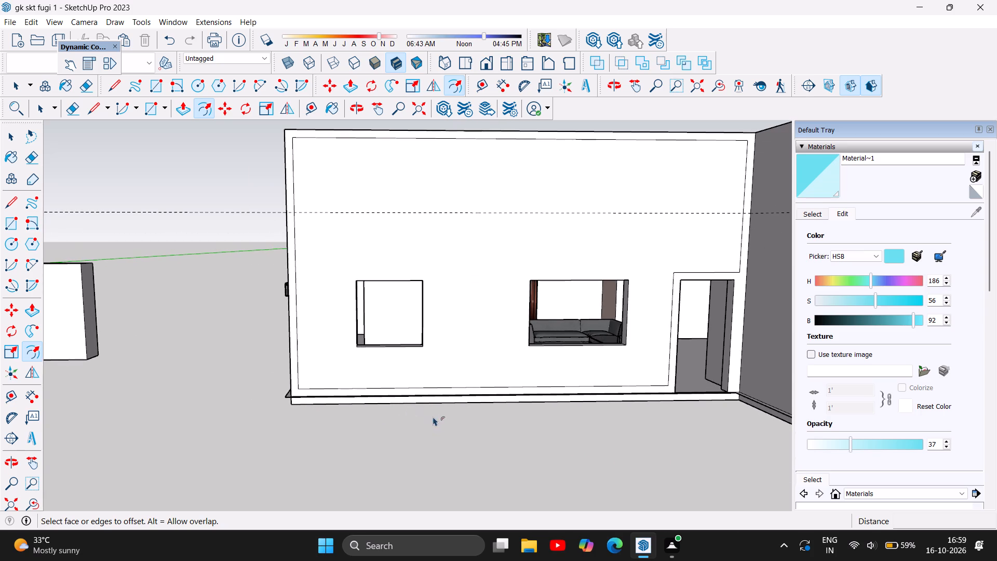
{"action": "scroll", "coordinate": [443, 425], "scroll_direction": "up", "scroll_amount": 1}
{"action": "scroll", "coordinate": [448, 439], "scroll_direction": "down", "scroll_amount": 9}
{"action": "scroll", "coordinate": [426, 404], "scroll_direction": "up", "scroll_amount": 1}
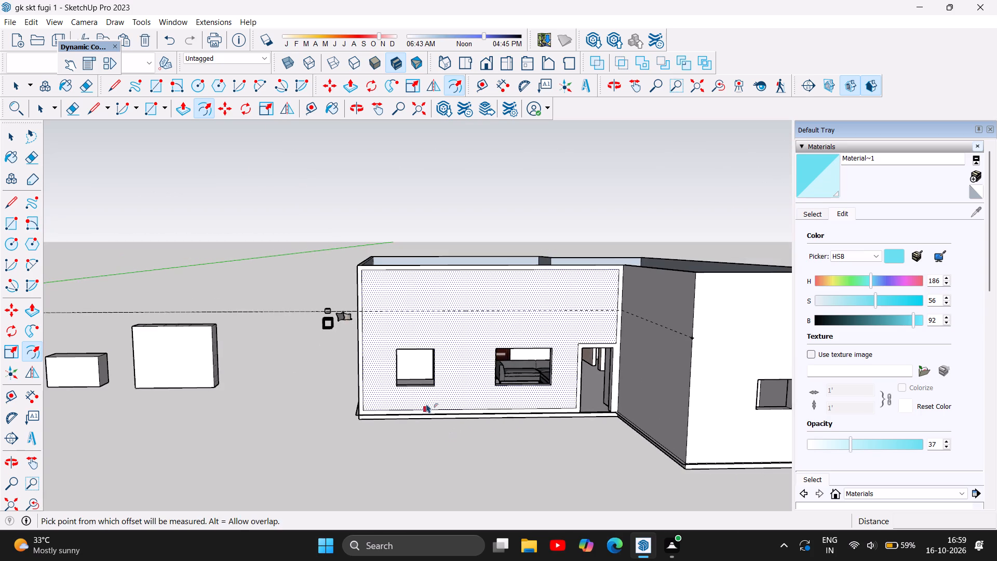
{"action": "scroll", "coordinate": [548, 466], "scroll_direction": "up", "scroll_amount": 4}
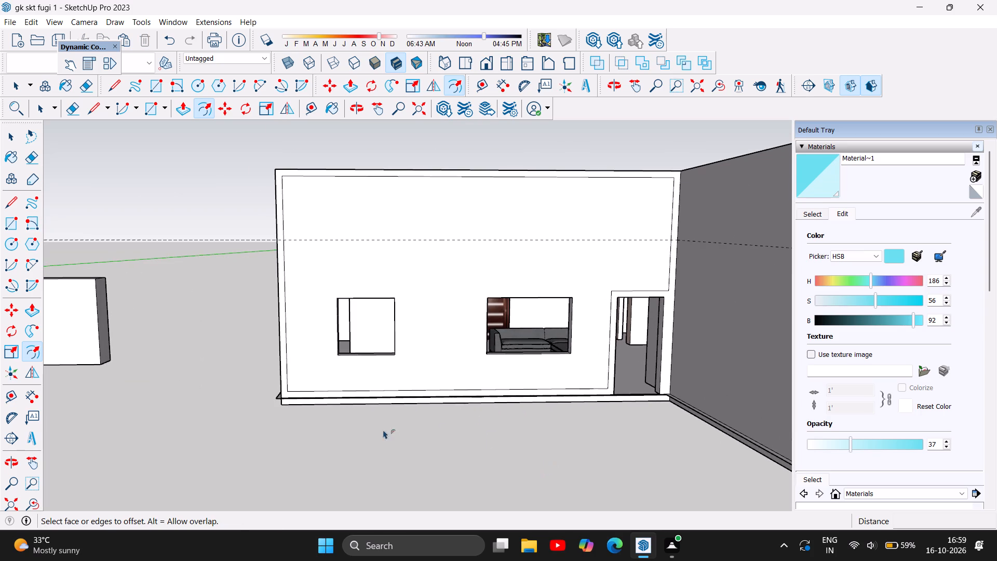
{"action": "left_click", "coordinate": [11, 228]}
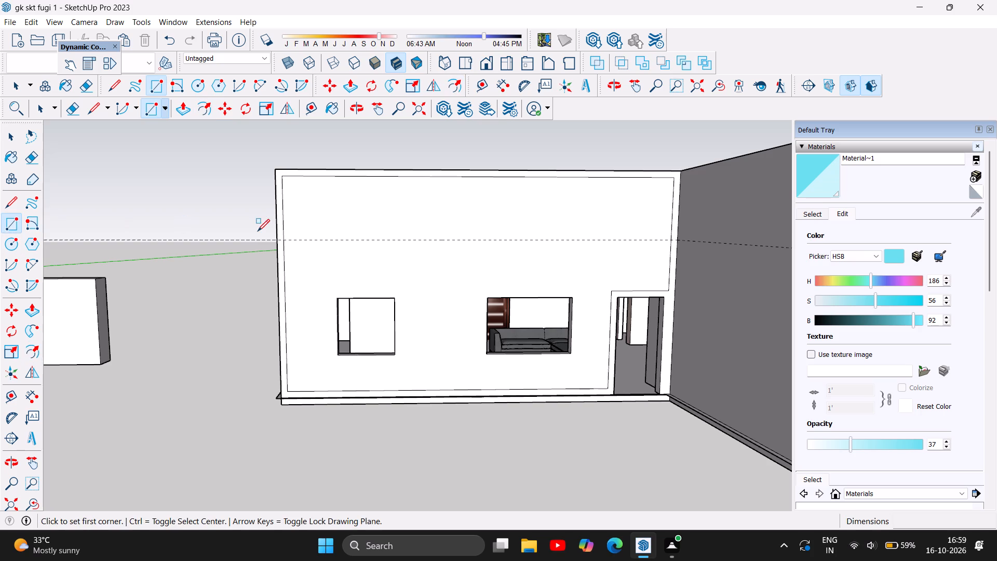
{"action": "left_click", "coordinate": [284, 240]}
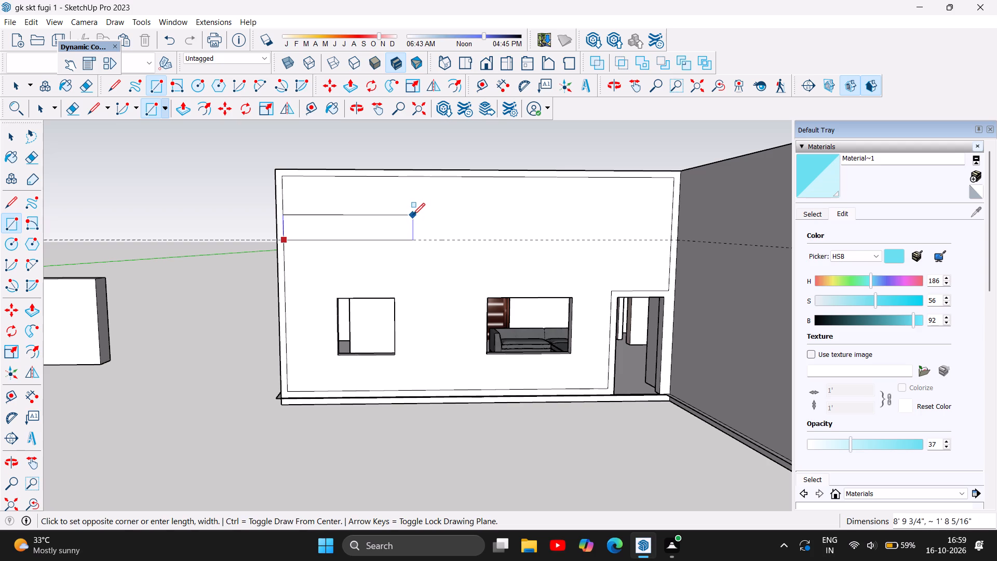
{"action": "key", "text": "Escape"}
Draw a rectangle about 14' 10" by 11' 9" from the inset outline's lower outer corner to its top edge, ending between the two windows.
{"action": "scroll", "coordinate": [278, 443], "scroll_direction": "down", "scroll_amount": 5}
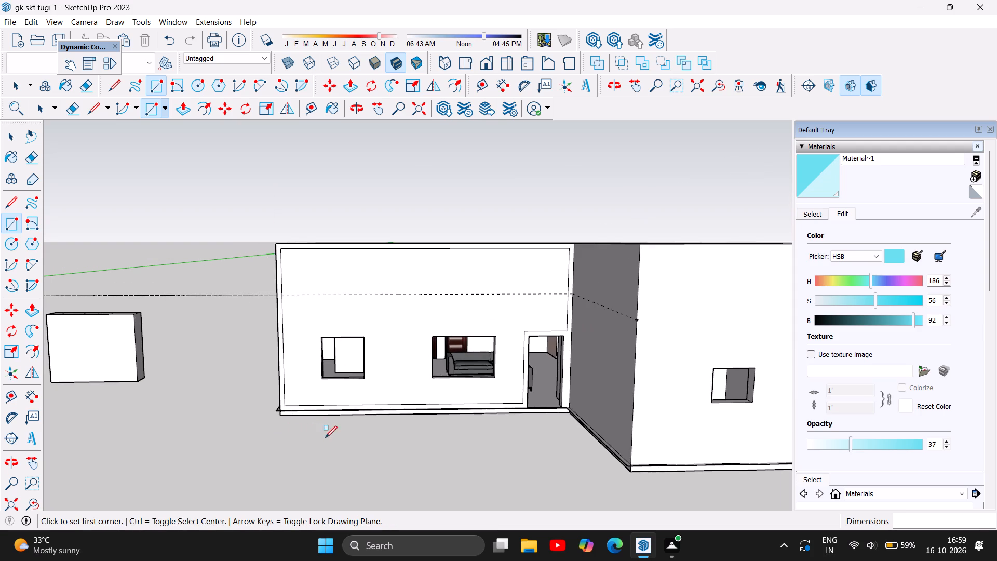
{"action": "scroll", "coordinate": [329, 438], "scroll_direction": "down", "scroll_amount": 3}
{"action": "left_click", "coordinate": [9, 224]}
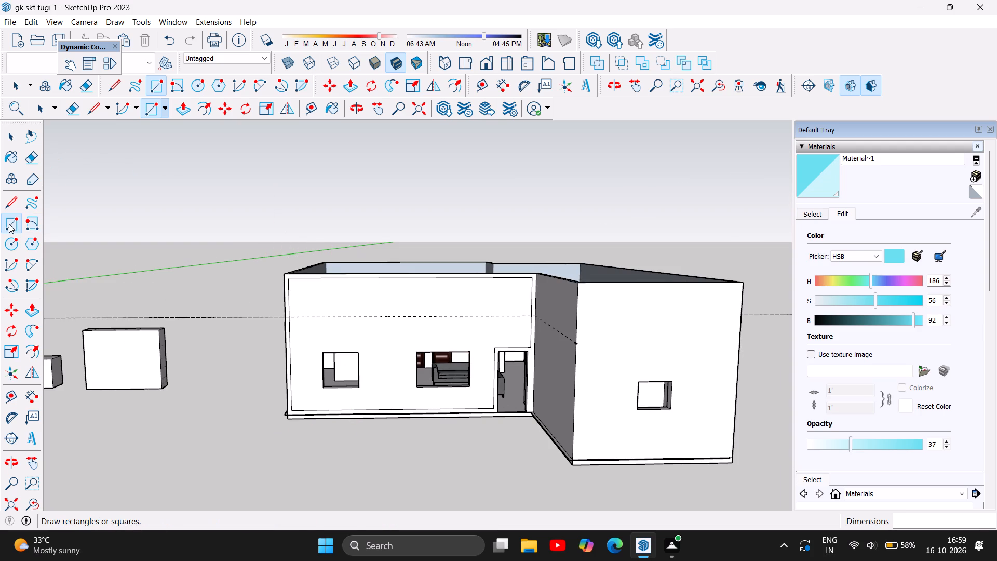
{"action": "scroll", "coordinate": [358, 418], "scroll_direction": "up", "scroll_amount": 5}
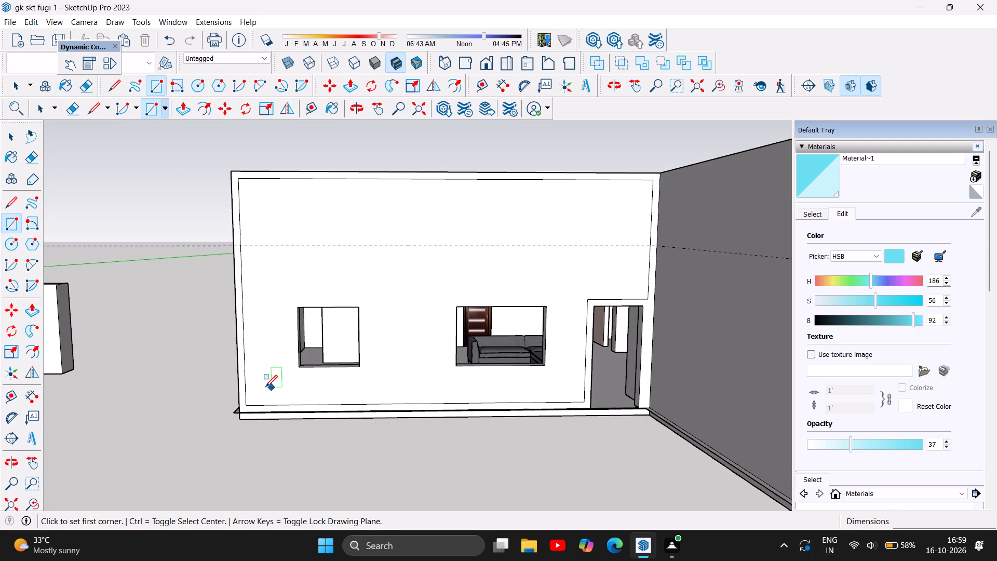
{"action": "left_click", "coordinate": [247, 399]}
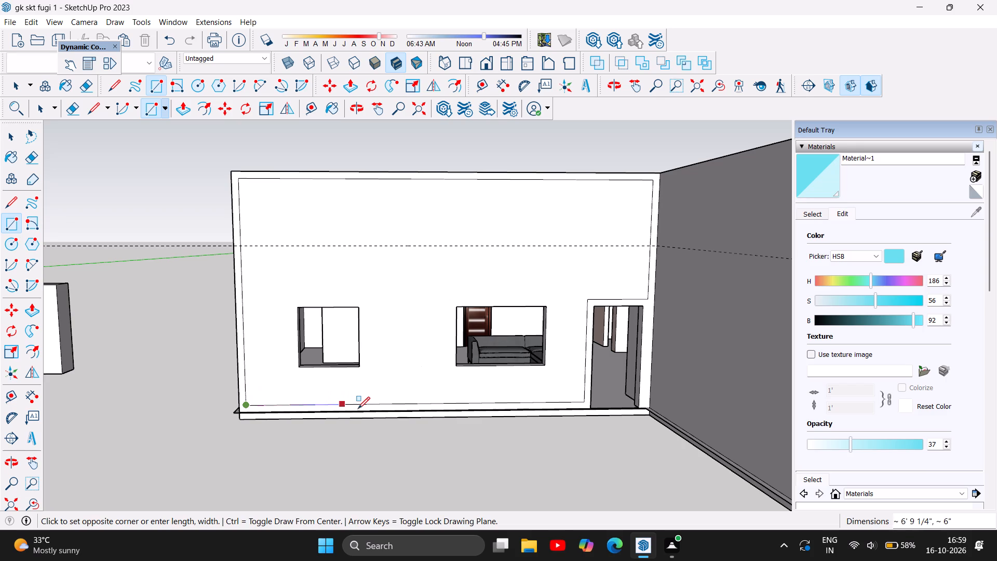
{"action": "left_click", "coordinate": [407, 401]}
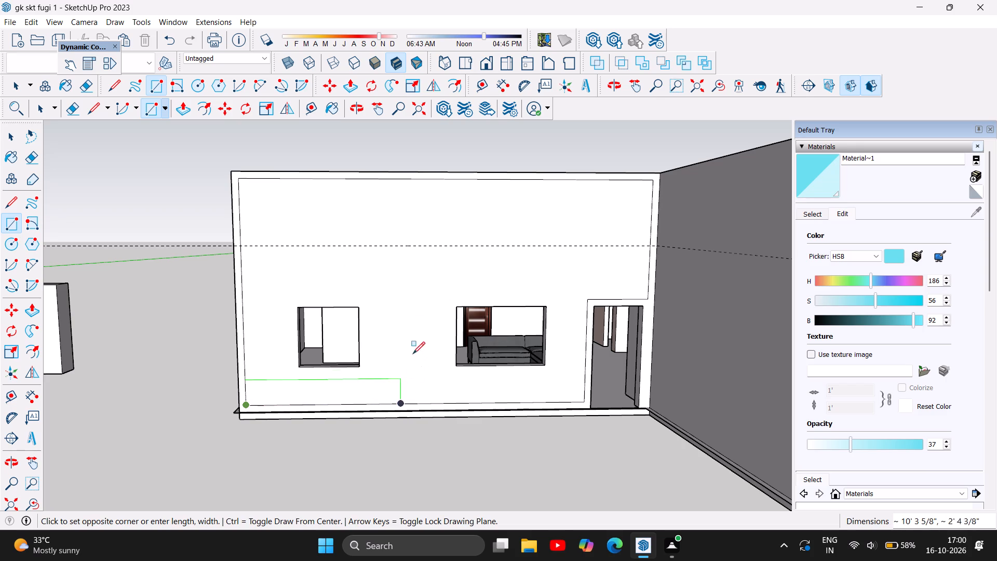
{"action": "scroll", "coordinate": [394, 153], "scroll_direction": "down", "scroll_amount": 2}
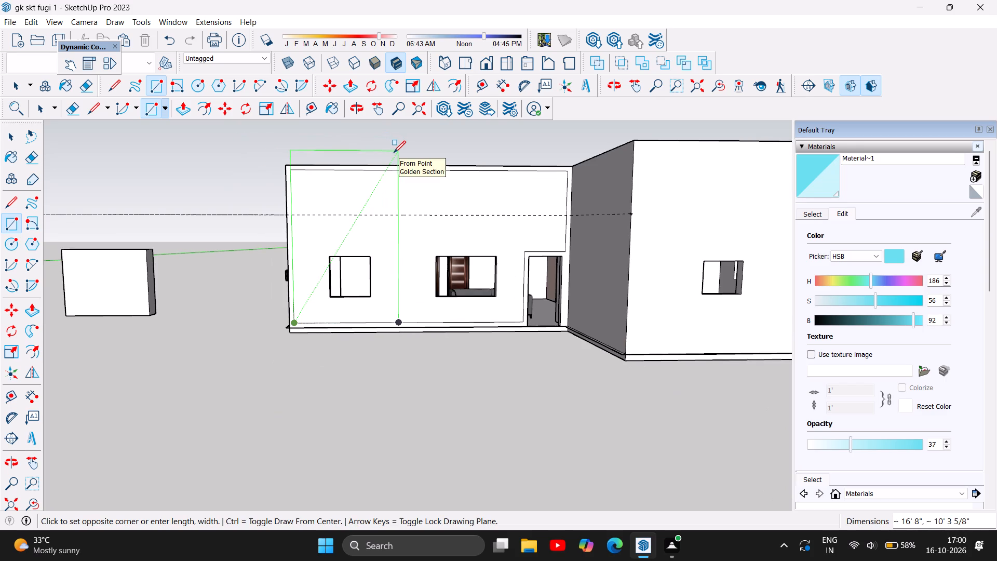
{"action": "scroll", "coordinate": [393, 166], "scroll_direction": "down", "scroll_amount": 7}
{"action": "scroll", "coordinate": [391, 152], "scroll_direction": "up", "scroll_amount": 1}
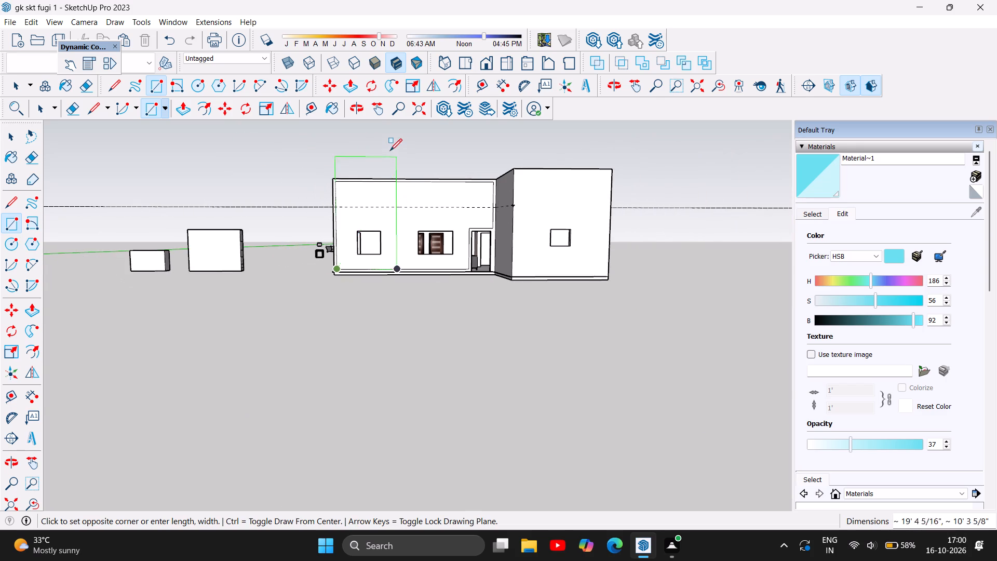
{"action": "scroll", "coordinate": [390, 151], "scroll_direction": "up", "scroll_amount": 4}
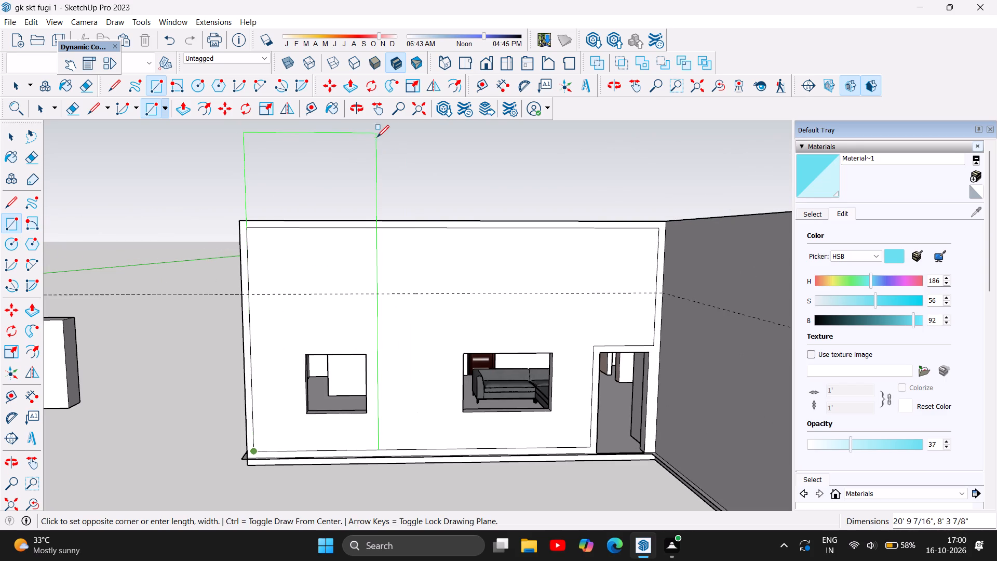
{"action": "scroll", "coordinate": [379, 143], "scroll_direction": "down", "scroll_amount": 5}
{"action": "scroll", "coordinate": [403, 230], "scroll_direction": "down", "scroll_amount": 6}
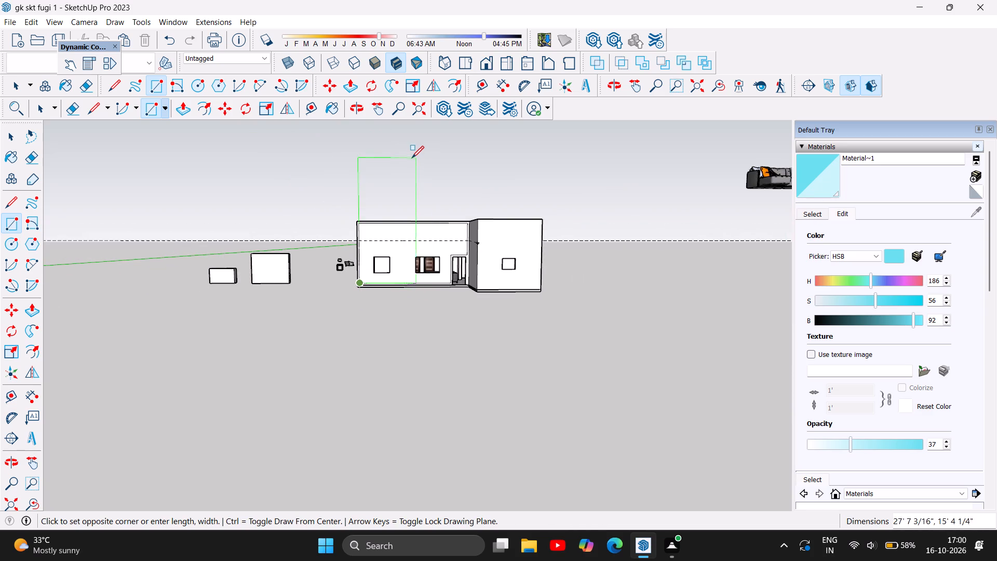
{"action": "scroll", "coordinate": [408, 157], "scroll_direction": "up", "scroll_amount": 4}
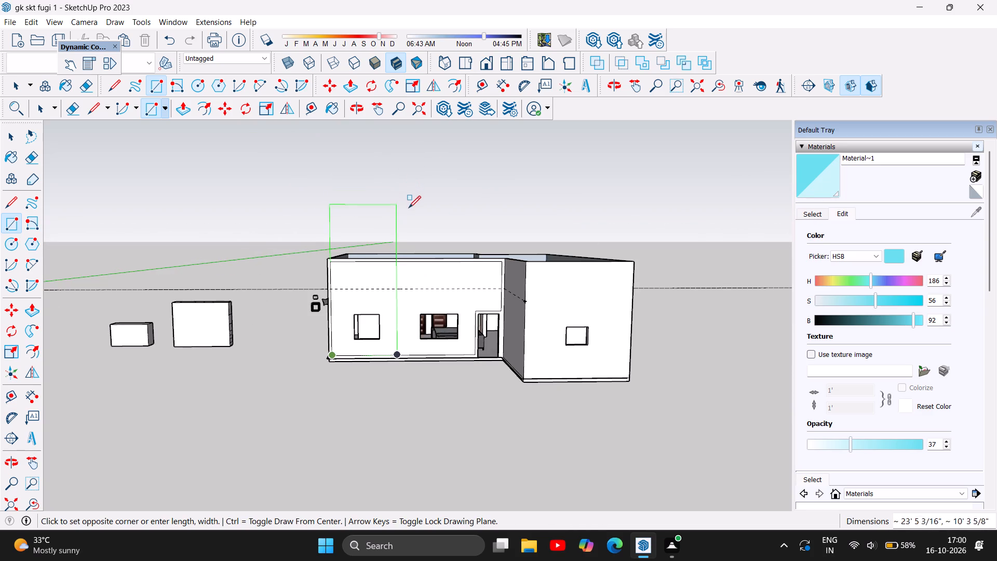
{"action": "scroll", "coordinate": [409, 208], "scroll_direction": "up", "scroll_amount": 5}
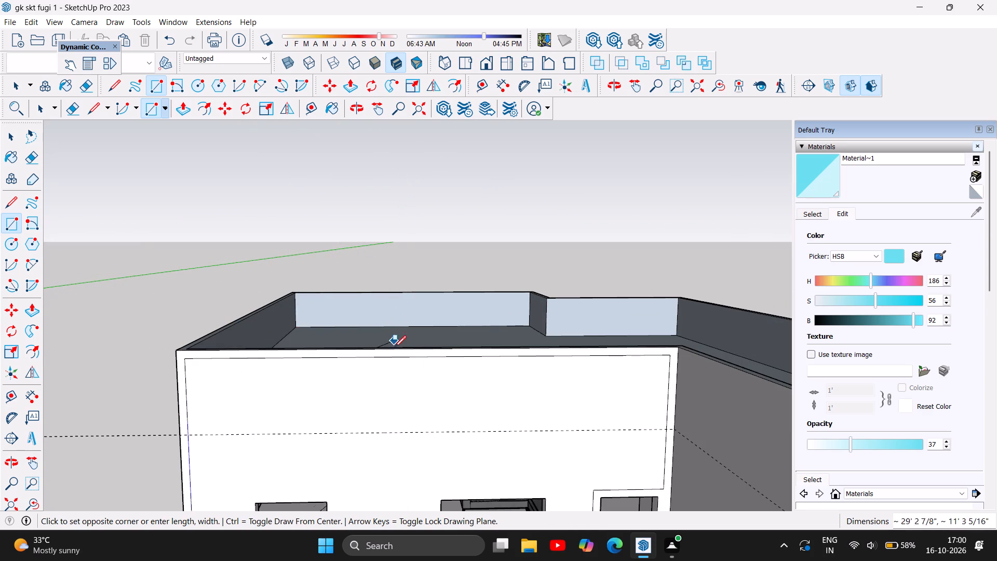
{"action": "left_click", "coordinate": [400, 356]}
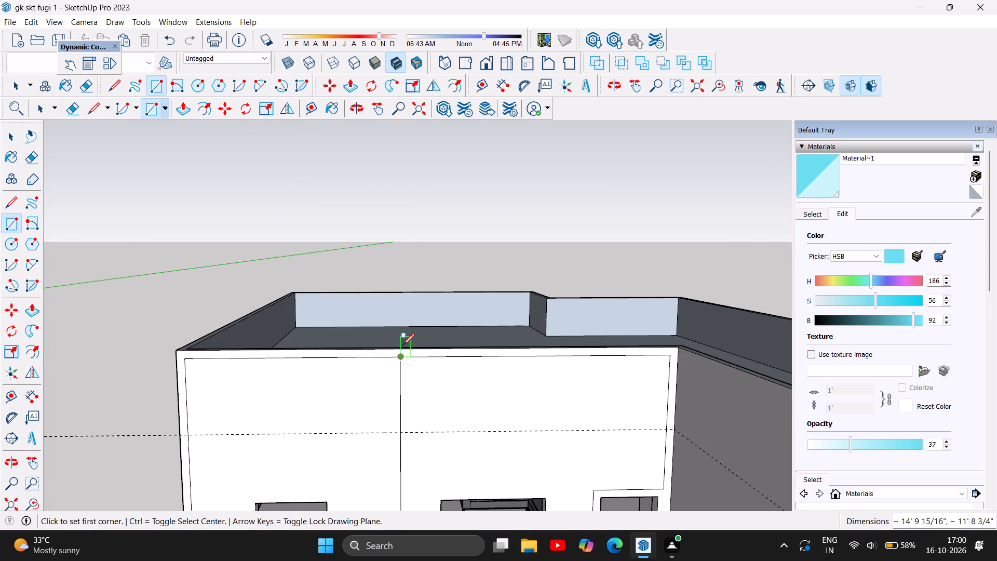
Draw an upright rectangle 7' wide and about 8' 2" high above the wall, starting from the top end of the dividing line.
{"action": "left_click", "coordinate": [403, 358]}
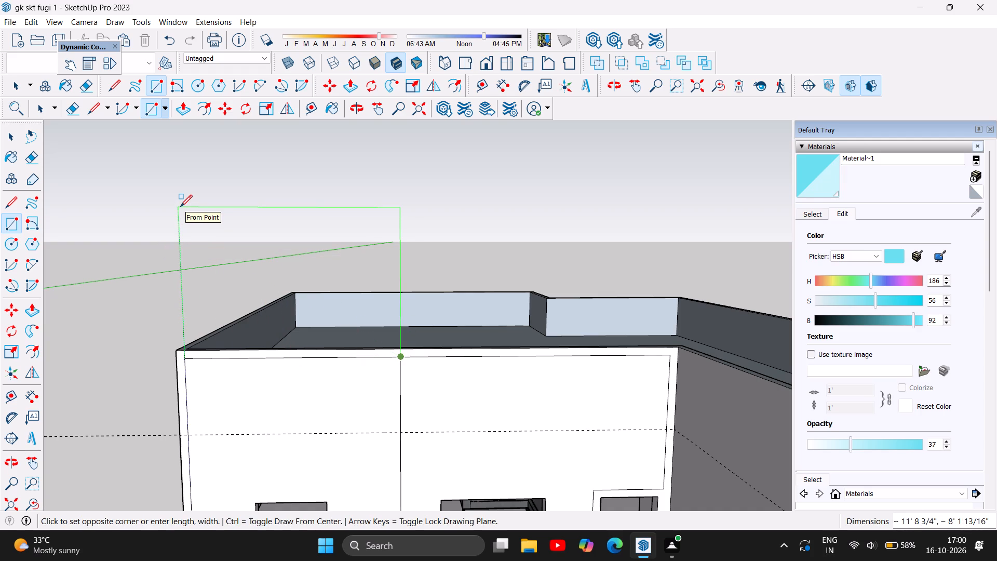
{"action": "type", "text": "7'"}
{"action": "key", "text": "Return"}
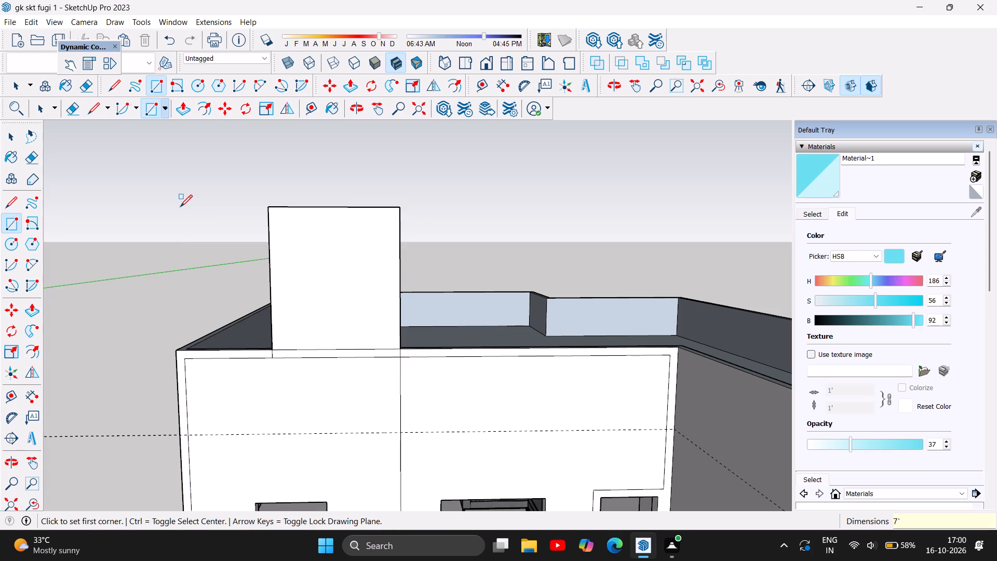
Draw an adjoining rectangle about 7' 8" by 5' 2" from the raised panel's upper outer corner to the wall's top outer corner.
{"action": "scroll", "coordinate": [468, 183], "scroll_direction": "down", "scroll_amount": 5}
{"action": "scroll", "coordinate": [526, 170], "scroll_direction": "down", "scroll_amount": 4}
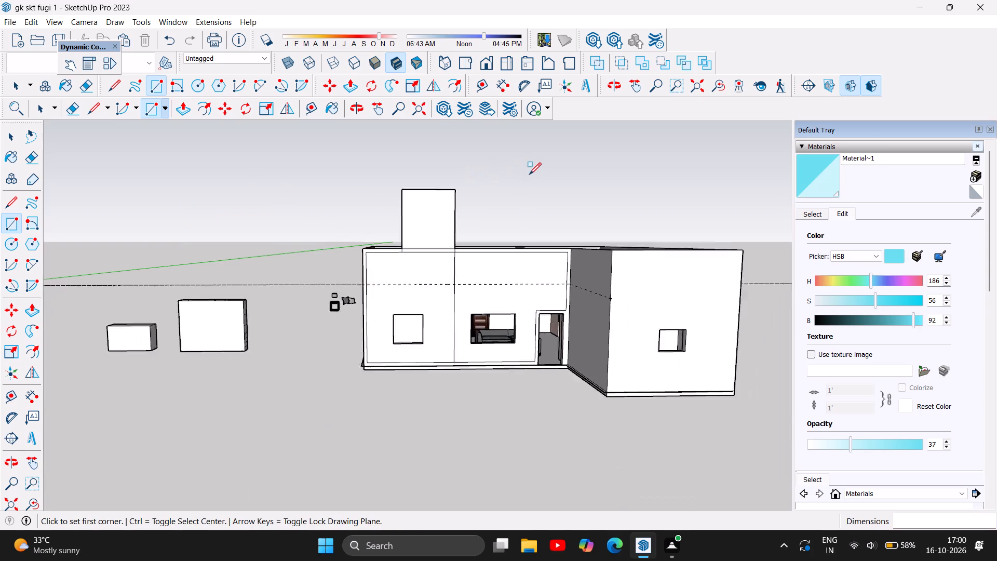
{"action": "scroll", "coordinate": [431, 182], "scroll_direction": "up", "scroll_amount": 4}
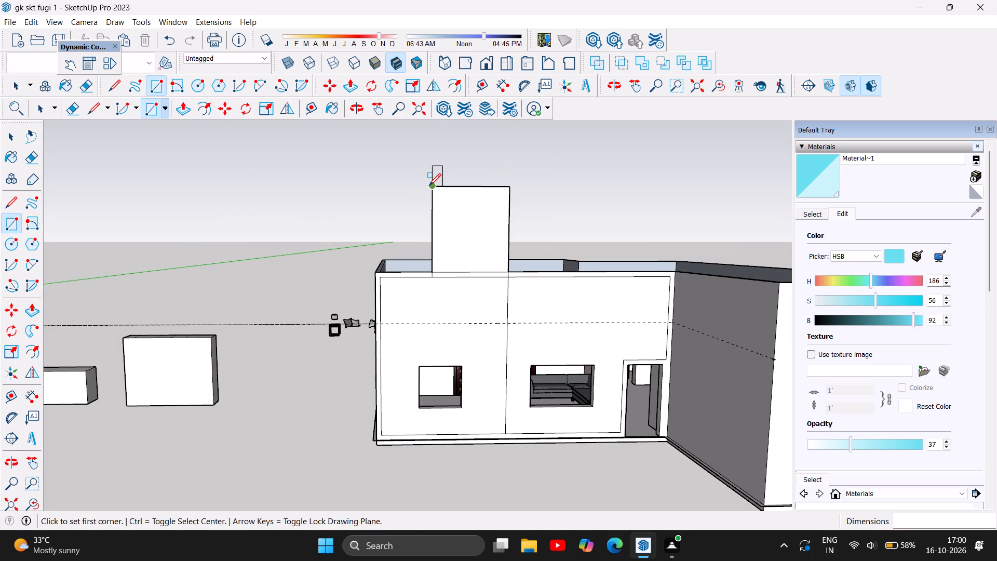
{"action": "left_click", "coordinate": [430, 186]}
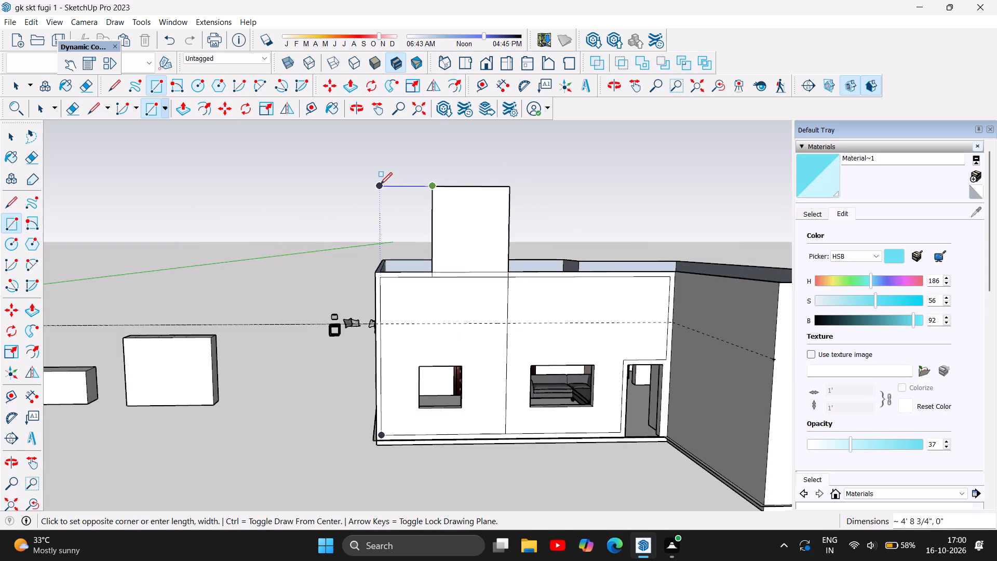
{"action": "left_click", "coordinate": [379, 184]}
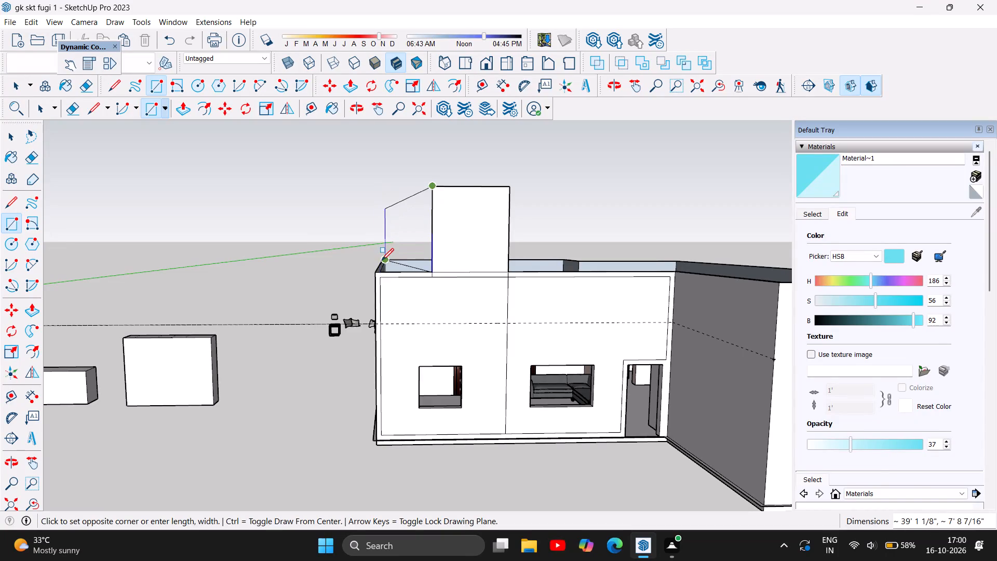
{"action": "left_click", "coordinate": [376, 272]}
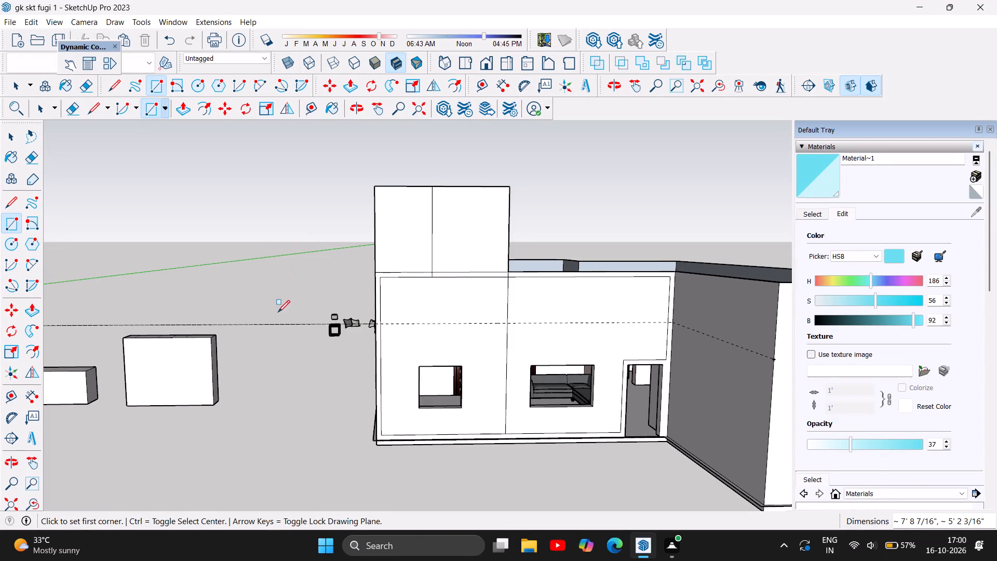
{"action": "scroll", "coordinate": [279, 326], "scroll_direction": "down", "scroll_amount": 2}
{"action": "key", "text": "Escape"}
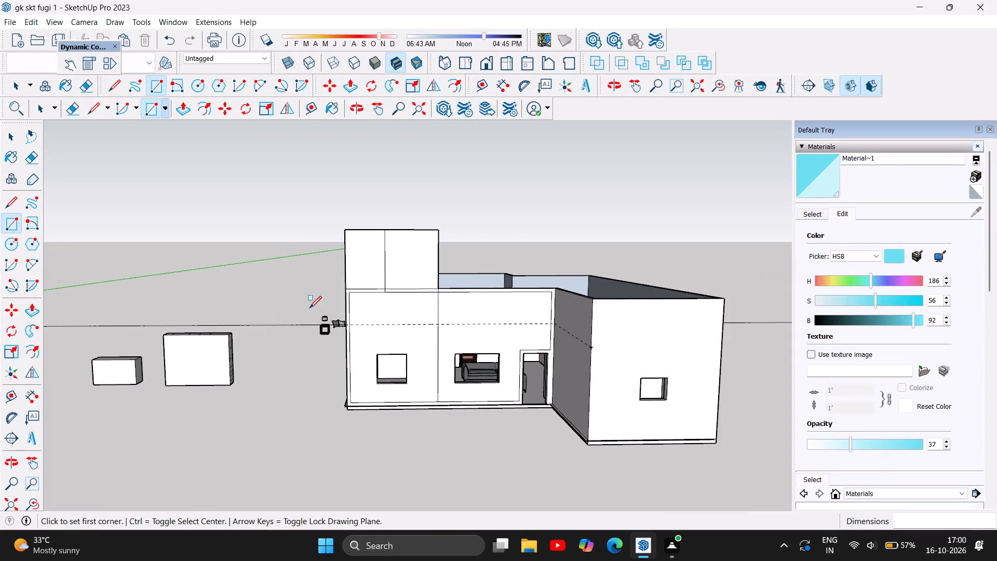
{"action": "left_click", "coordinate": [12, 135]}
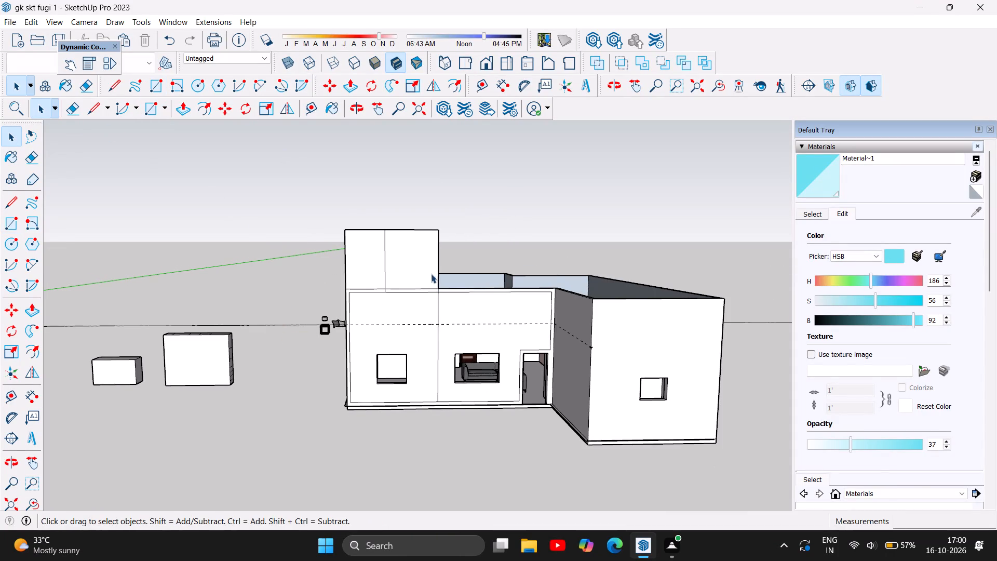
Delete the vertical dividing line on the raised panel and its short leftover segment just below the panel's base.
{"action": "left_click", "coordinate": [385, 257]}
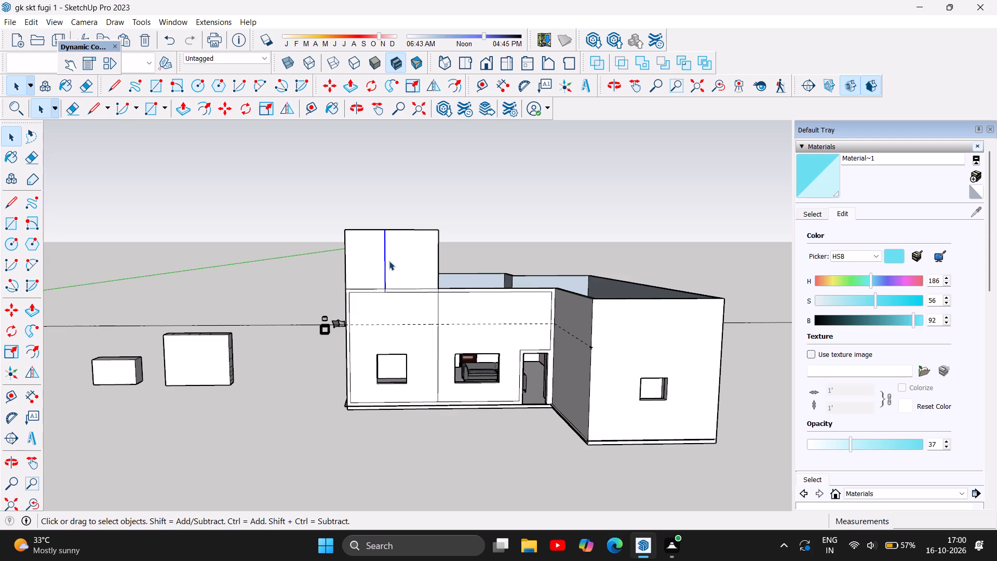
{"action": "key", "text": "Delete"}
{"action": "scroll", "coordinate": [386, 397], "scroll_direction": "down", "scroll_amount": 5}
{"action": "scroll", "coordinate": [380, 341], "scroll_direction": "up", "scroll_amount": 5}
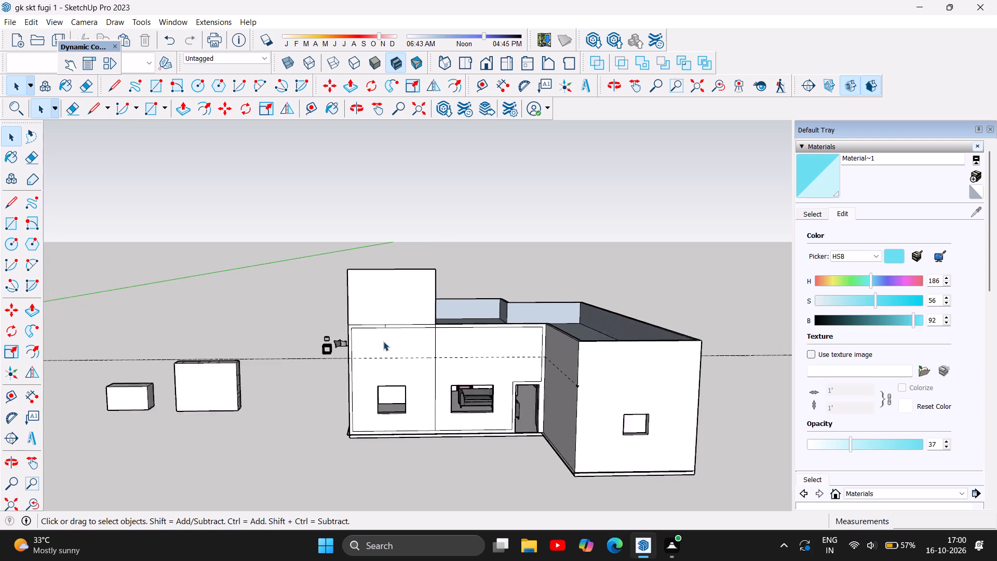
{"action": "scroll", "coordinate": [389, 325], "scroll_direction": "up", "scroll_amount": 4}
{"action": "left_click", "coordinate": [385, 323]}
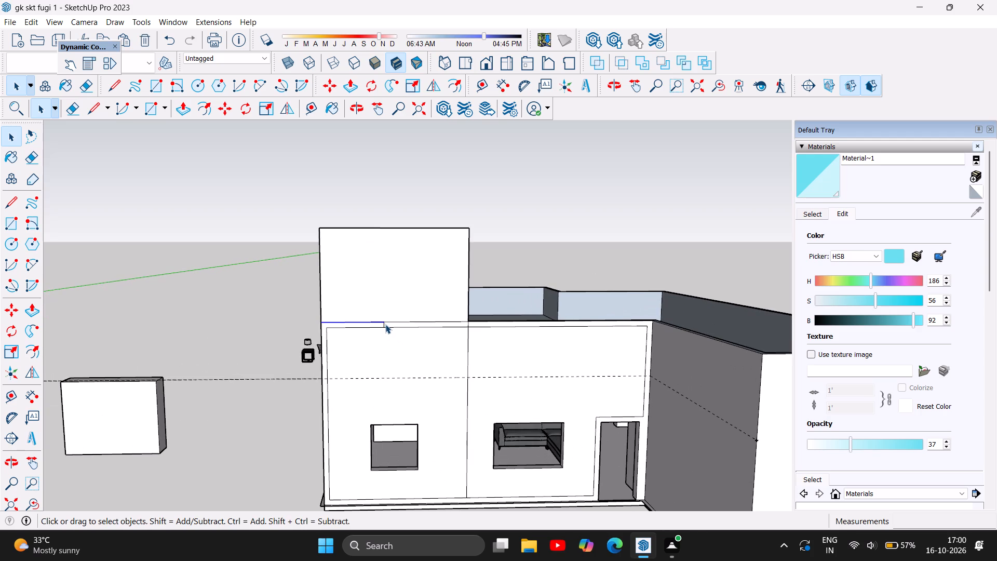
{"action": "left_click", "coordinate": [383, 325]}
{"action": "key", "text": "Delete"}
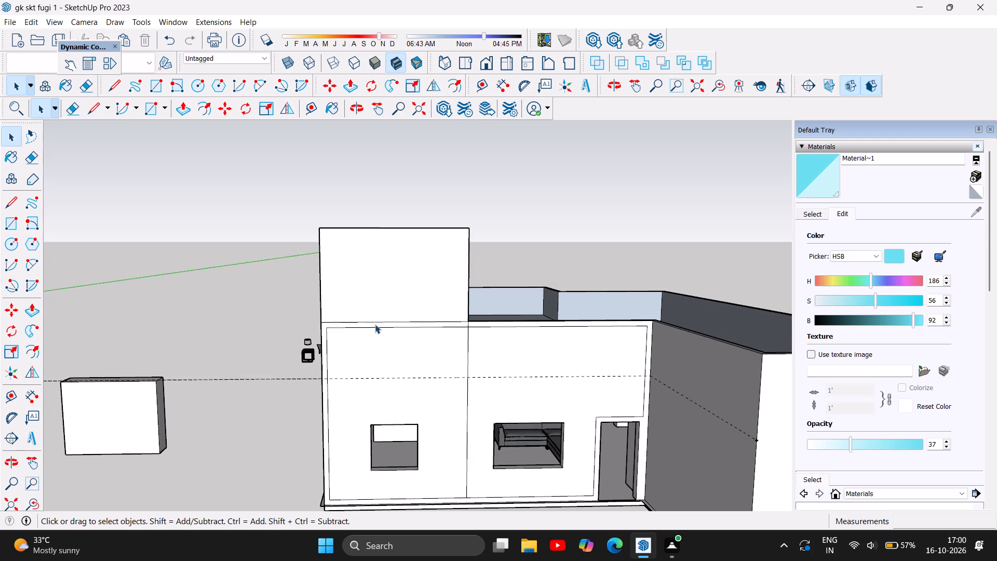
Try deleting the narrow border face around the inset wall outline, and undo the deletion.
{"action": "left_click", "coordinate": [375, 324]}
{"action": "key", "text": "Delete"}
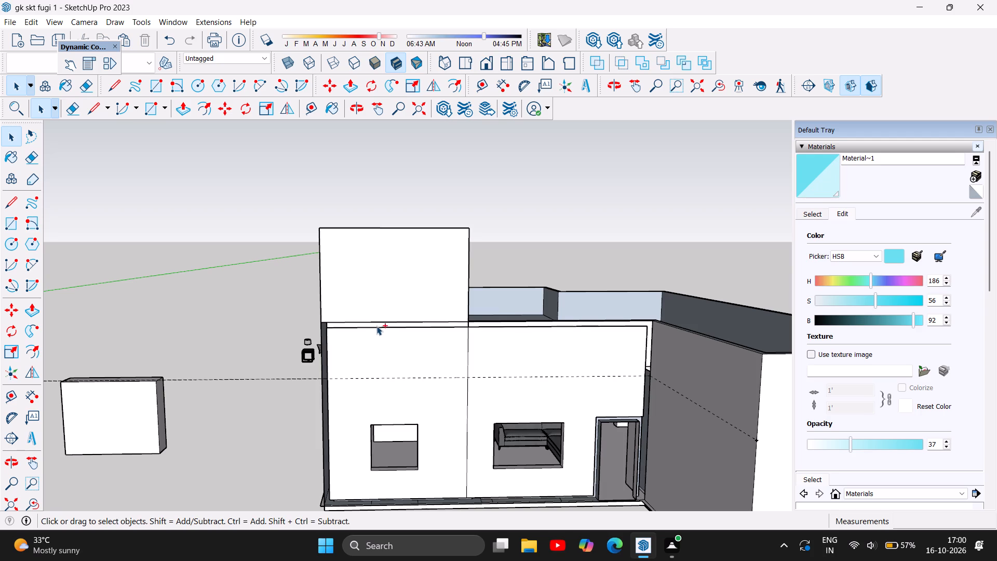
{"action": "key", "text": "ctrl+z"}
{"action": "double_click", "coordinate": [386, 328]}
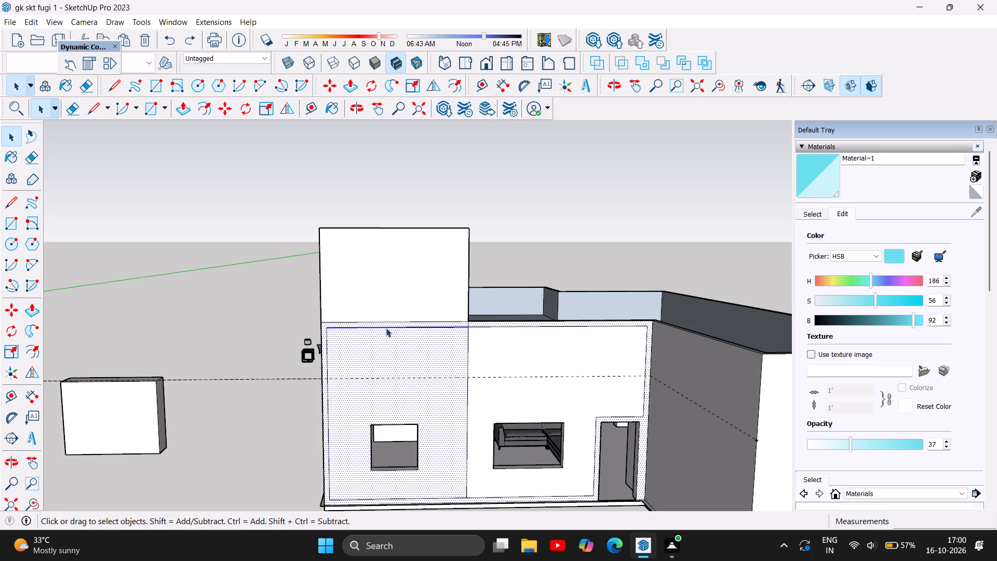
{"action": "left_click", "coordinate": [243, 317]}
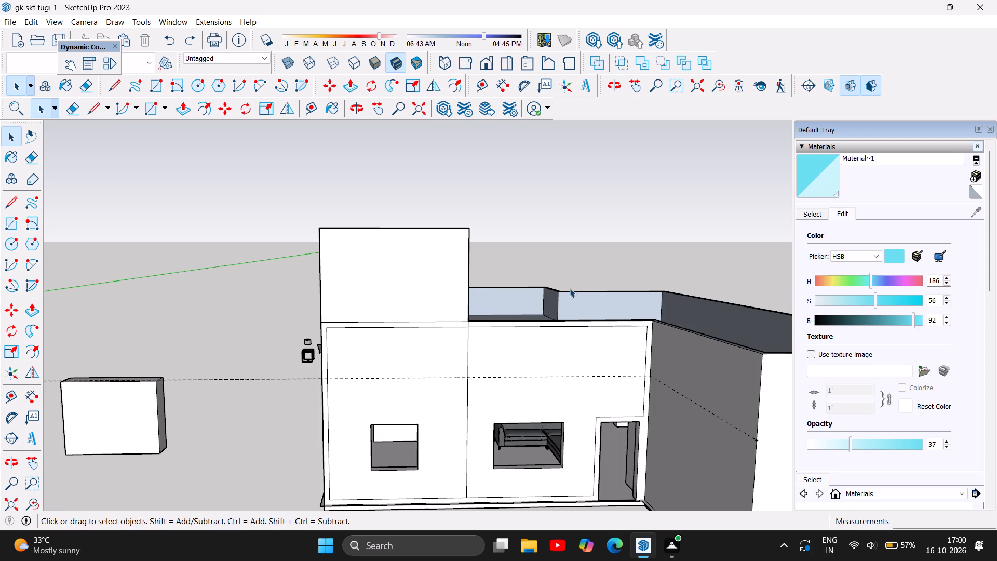
Examine the front facade and raised panel from several angles, including the house's side walls.
{"action": "scroll", "coordinate": [580, 243], "scroll_direction": "down", "scroll_amount": 5}
{"action": "scroll", "coordinate": [655, 231], "scroll_direction": "down", "scroll_amount": 3}
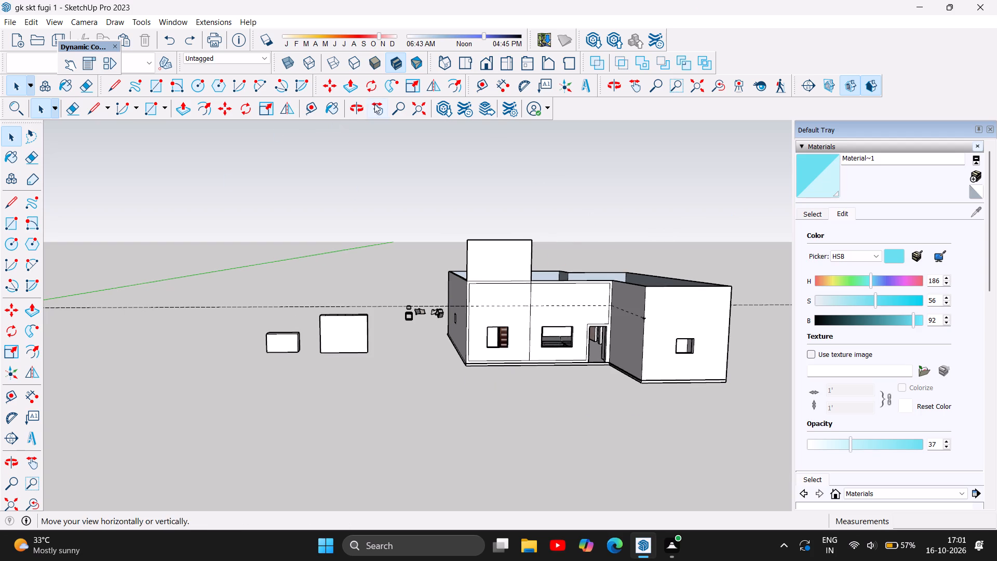
{"action": "left_click", "coordinate": [361, 106]}
{"action": "left_click_drag", "start_coordinate": [658, 393], "coordinate": [468, 391]}
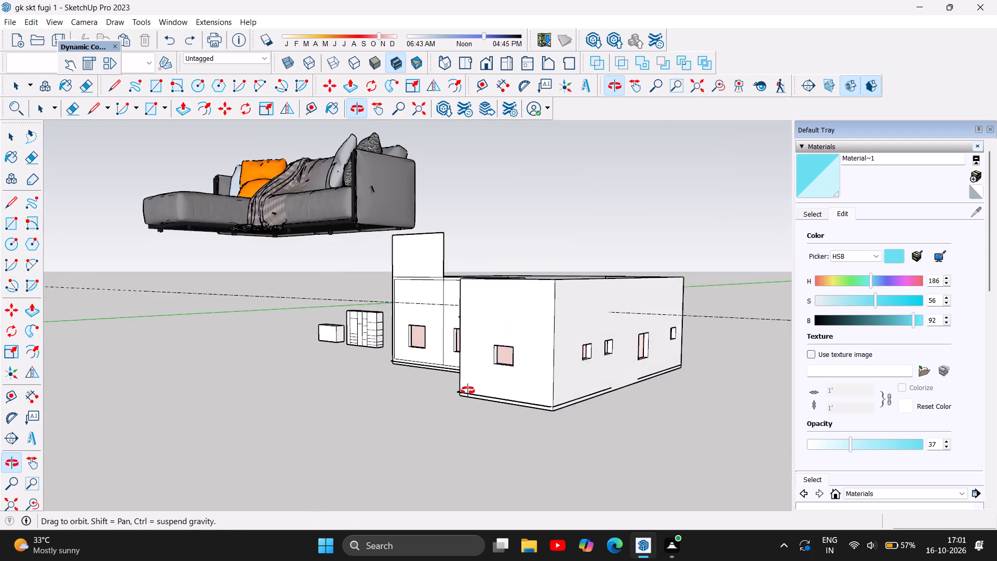
{"action": "left_click_drag", "start_coordinate": [468, 391], "coordinate": [705, 406]}
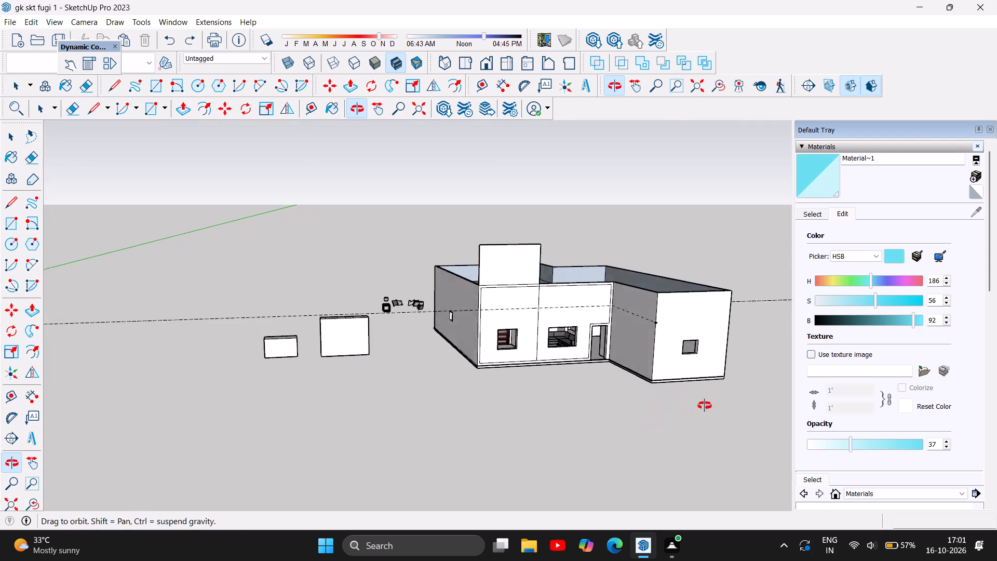
{"action": "left_click_drag", "start_coordinate": [705, 406], "coordinate": [639, 416]}
{"action": "scroll", "coordinate": [653, 332], "scroll_direction": "up", "scroll_amount": 2}
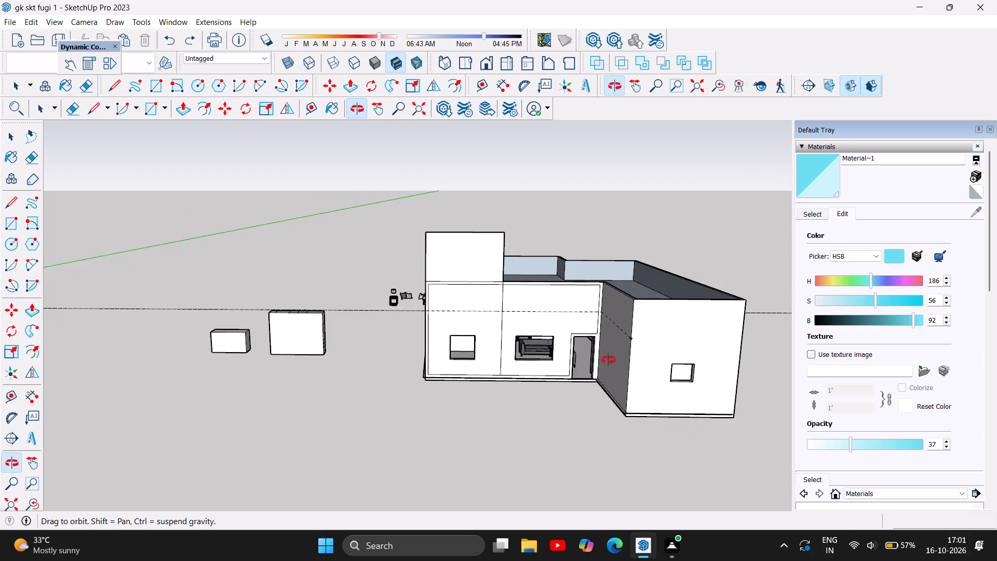
{"action": "scroll", "coordinate": [571, 388], "scroll_direction": "up", "scroll_amount": 5}
{"action": "left_click_drag", "start_coordinate": [353, 378], "coordinate": [402, 379]}
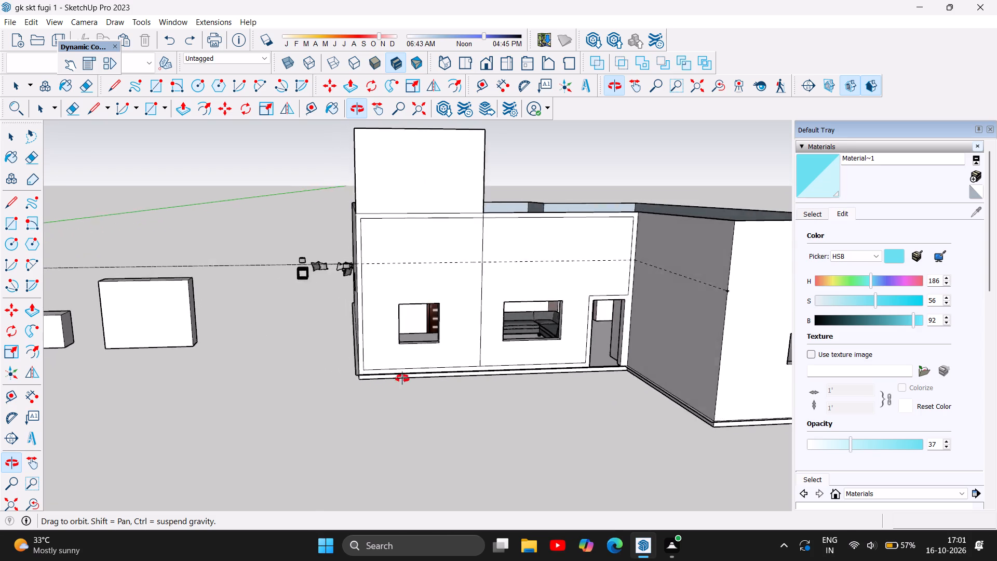
{"action": "left_click_drag", "start_coordinate": [402, 379], "coordinate": [718, 400]}
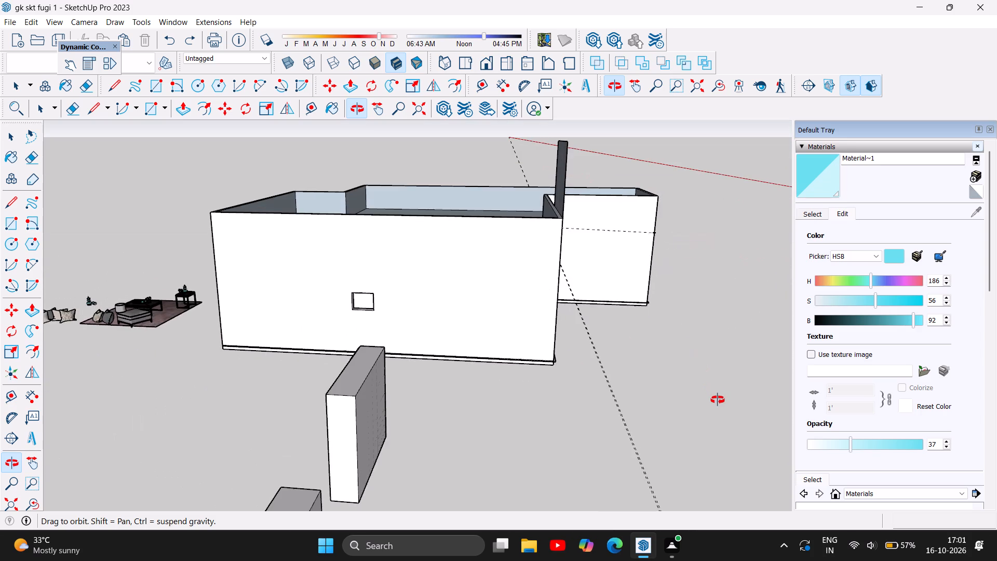
{"action": "left_click_drag", "start_coordinate": [718, 400], "coordinate": [317, 359]}
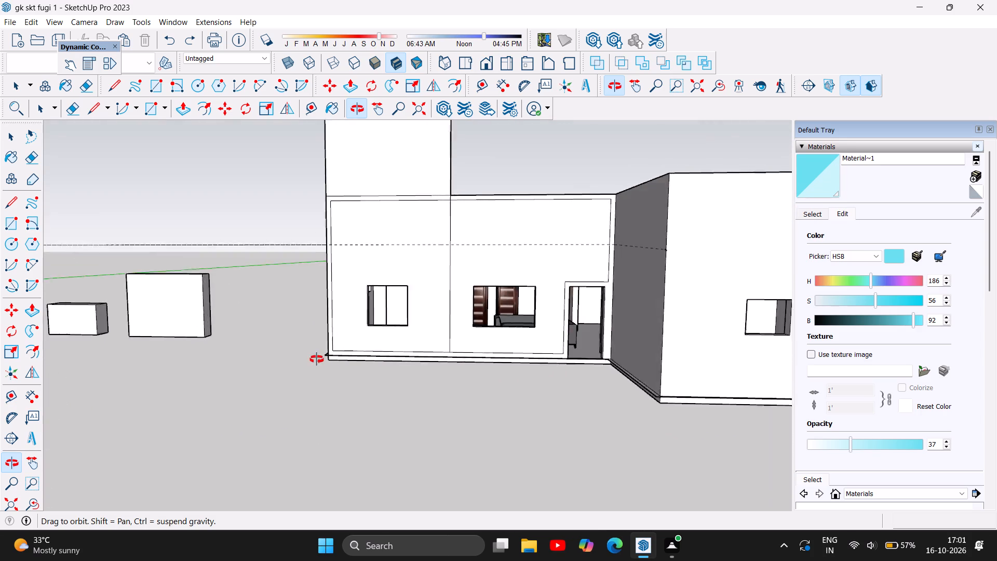
{"action": "left_click_drag", "start_coordinate": [317, 359], "coordinate": [366, 404]}
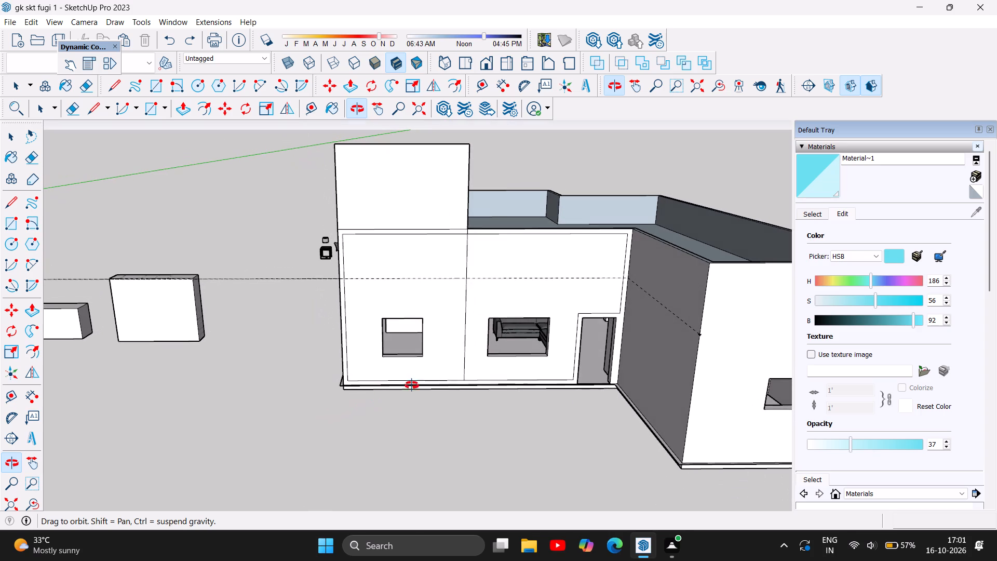
{"action": "scroll", "coordinate": [427, 347], "scroll_direction": "up", "scroll_amount": 4}
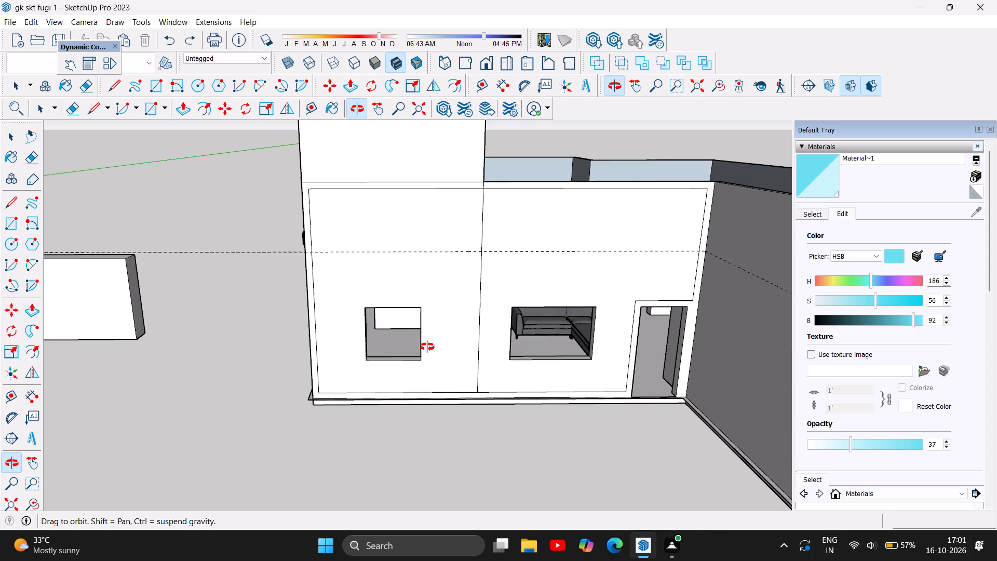
{"action": "scroll", "coordinate": [434, 375], "scroll_direction": "down", "scroll_amount": 4}
{"action": "scroll", "coordinate": [472, 332], "scroll_direction": "up", "scroll_amount": 1}
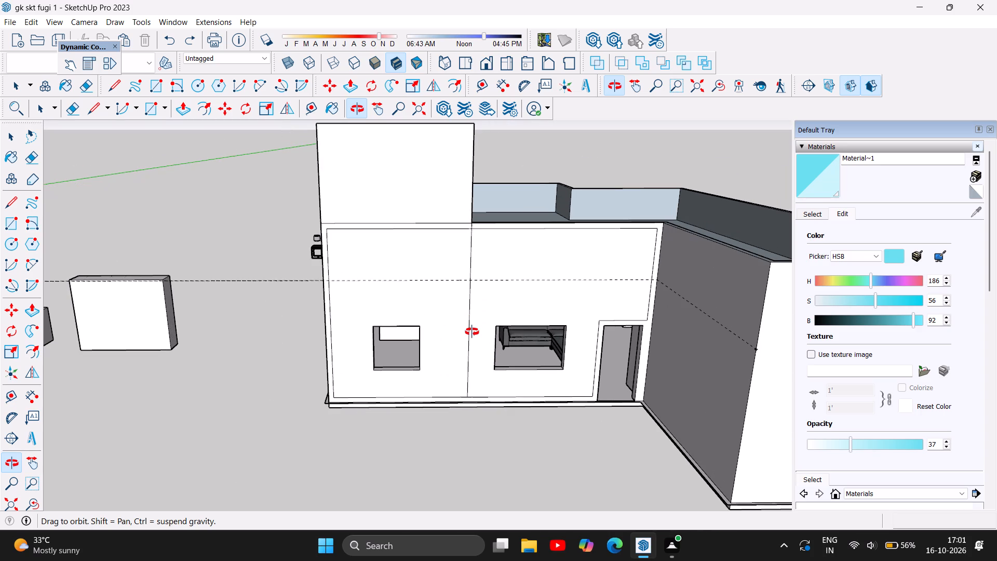
{"action": "scroll", "coordinate": [501, 297], "scroll_direction": "up", "scroll_amount": 1}
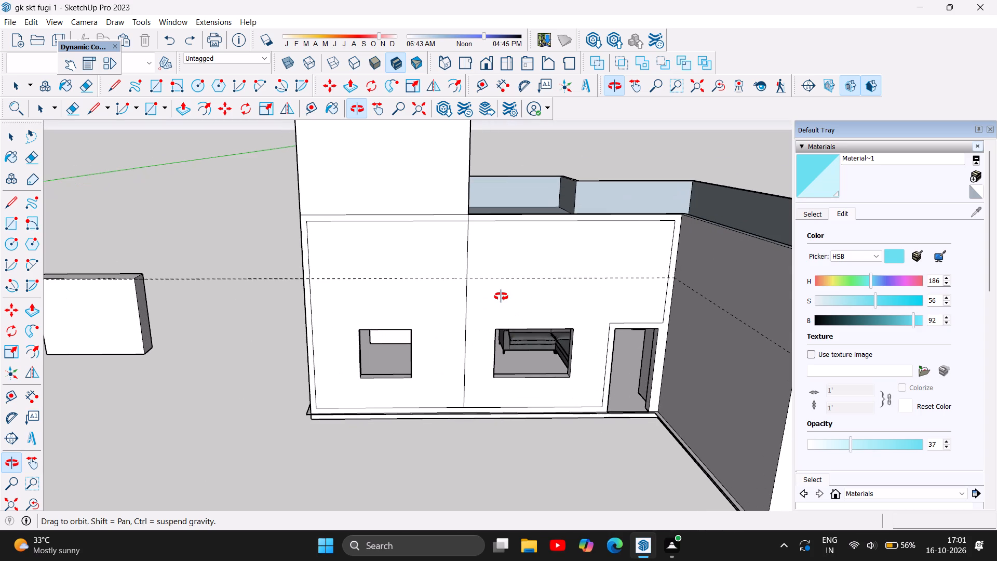
{"action": "scroll", "coordinate": [486, 343], "scroll_direction": "down", "scroll_amount": 4}
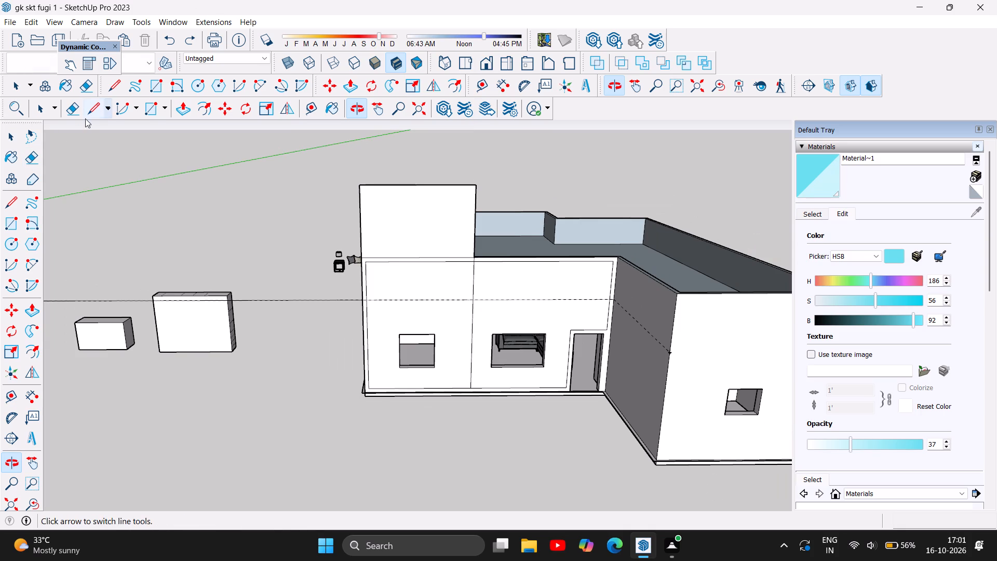
Draw a narrow horizontal rectangle about 11' 2" by 6 3/16" across the upper part of the raised panel.
{"action": "left_click", "coordinate": [13, 220]}
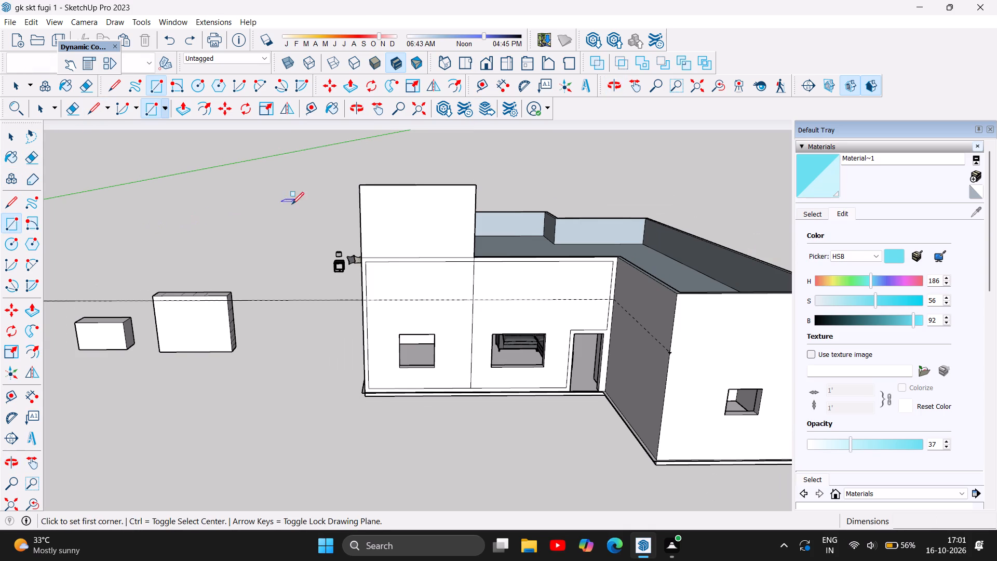
{"action": "scroll", "coordinate": [376, 192], "scroll_direction": "up", "scroll_amount": 4}
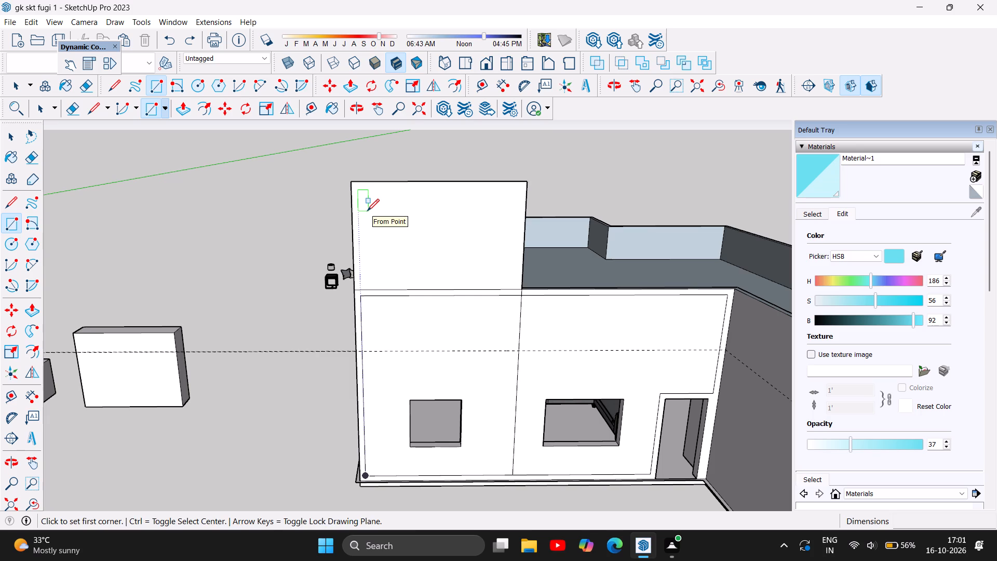
{"action": "left_click", "coordinate": [367, 211]}
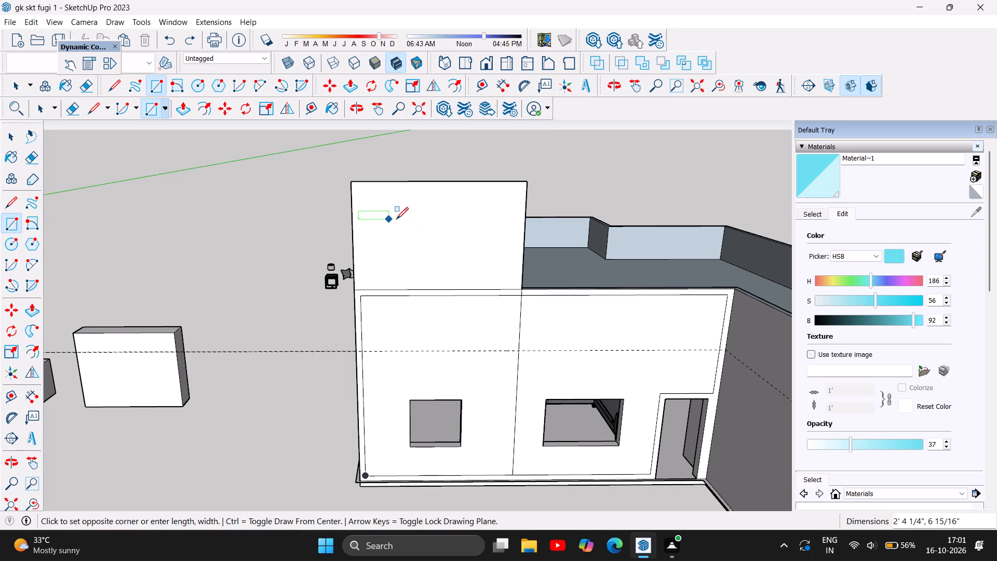
{"action": "left_click", "coordinate": [518, 218]}
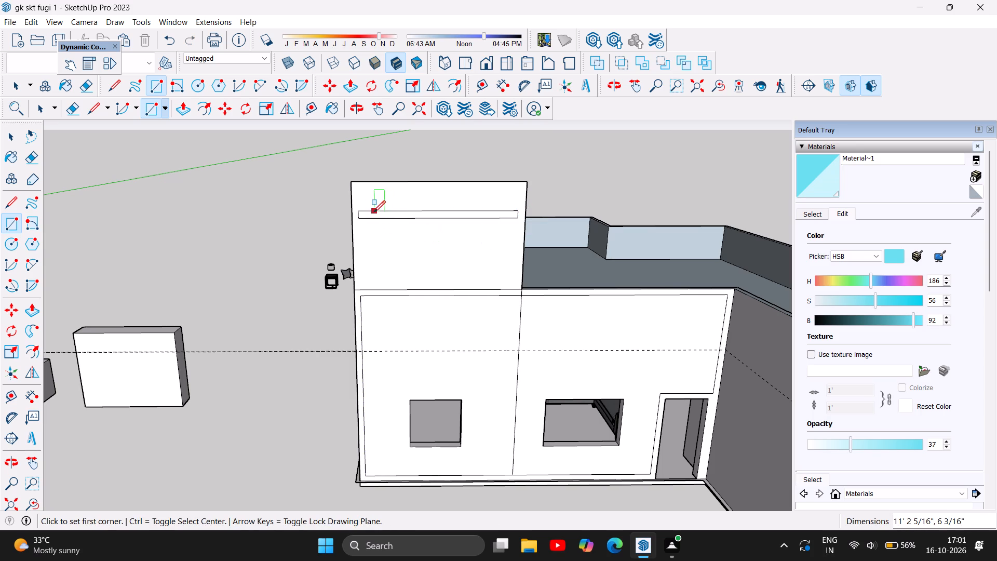
Draw a small rectangle about 7 13/16" by 6 3/16" at the left end of the narrow strip on the raised panel.
{"action": "scroll", "coordinate": [366, 213], "scroll_direction": "up", "scroll_amount": 11}
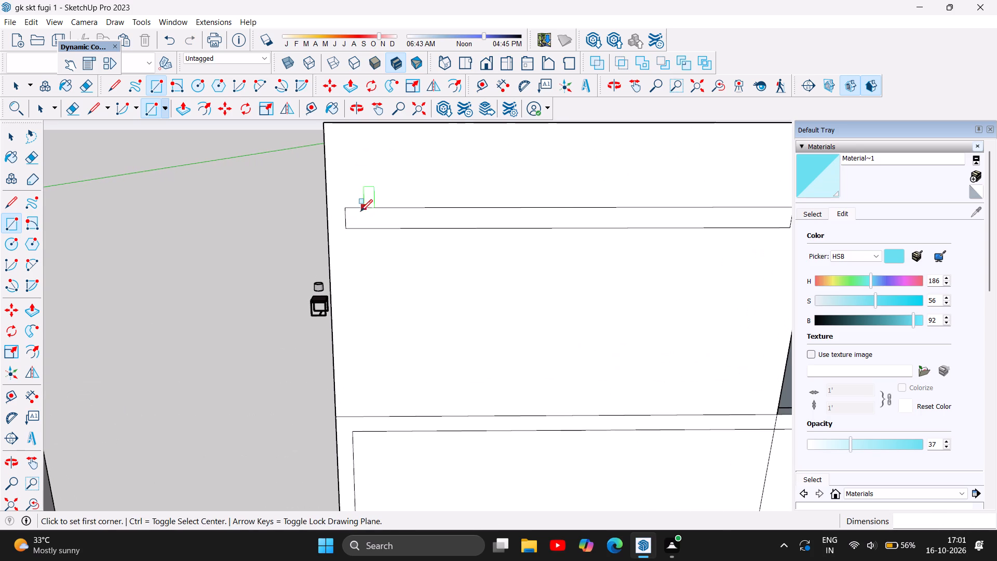
{"action": "left_click", "coordinate": [348, 210]}
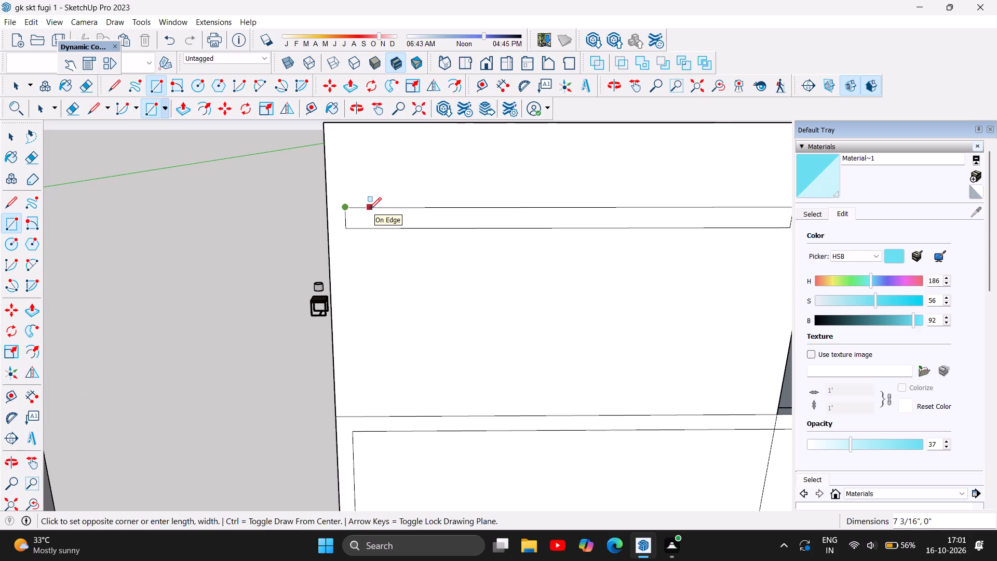
{"action": "left_click", "coordinate": [369, 209]}
{"action": "left_click", "coordinate": [372, 226]}
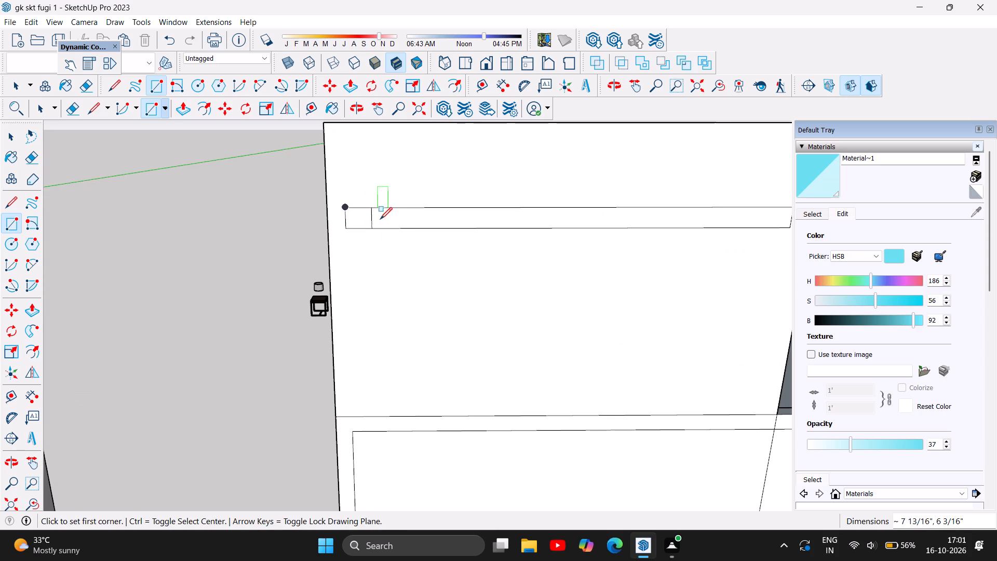
Draw three more small squares of about 6 3/16" along the strip, leaving a narrow gap before each one.
{"action": "left_click", "coordinate": [385, 209]}
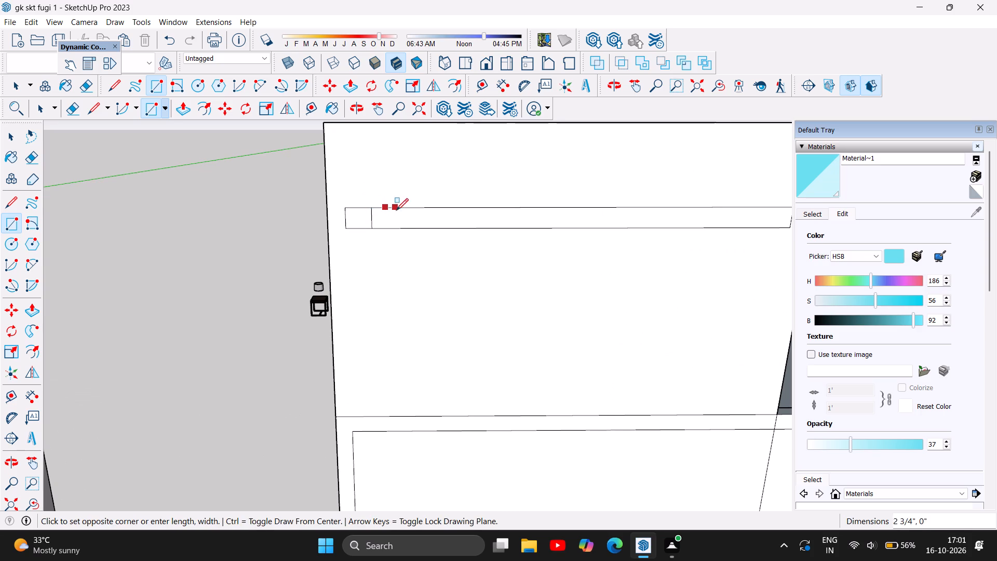
{"action": "left_click", "coordinate": [409, 208]}
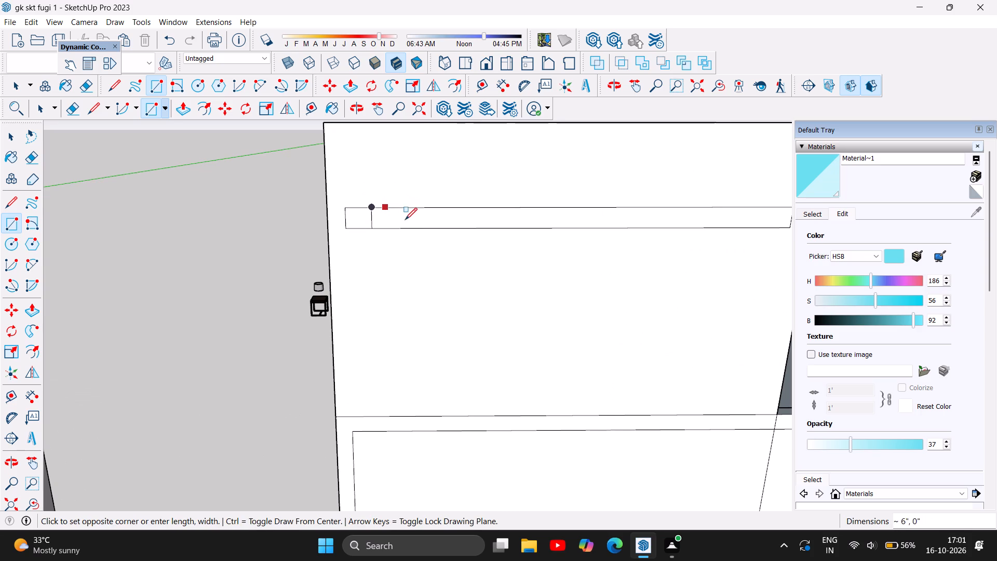
{"action": "double_click", "coordinate": [408, 226]}
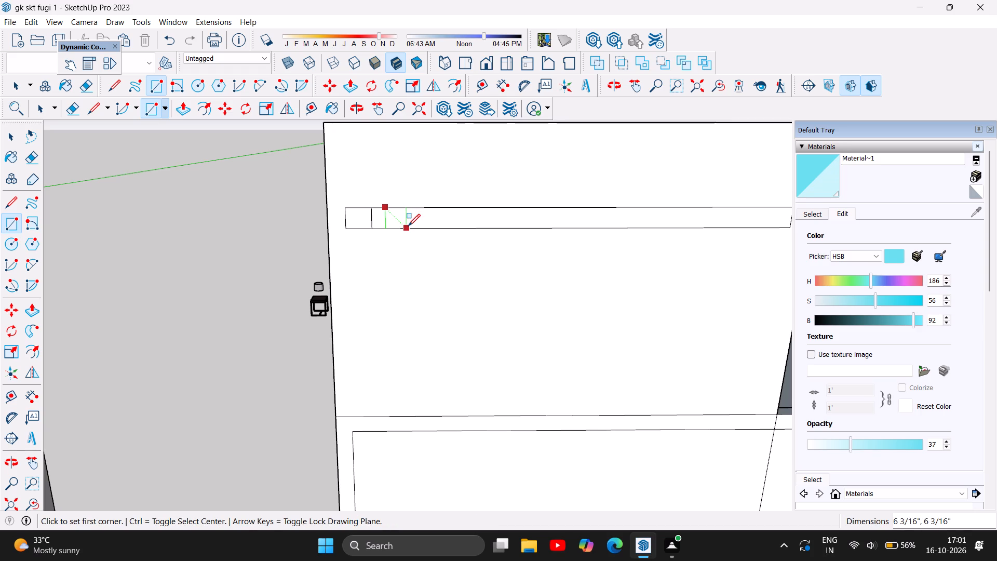
{"action": "left_click", "coordinate": [421, 209]}
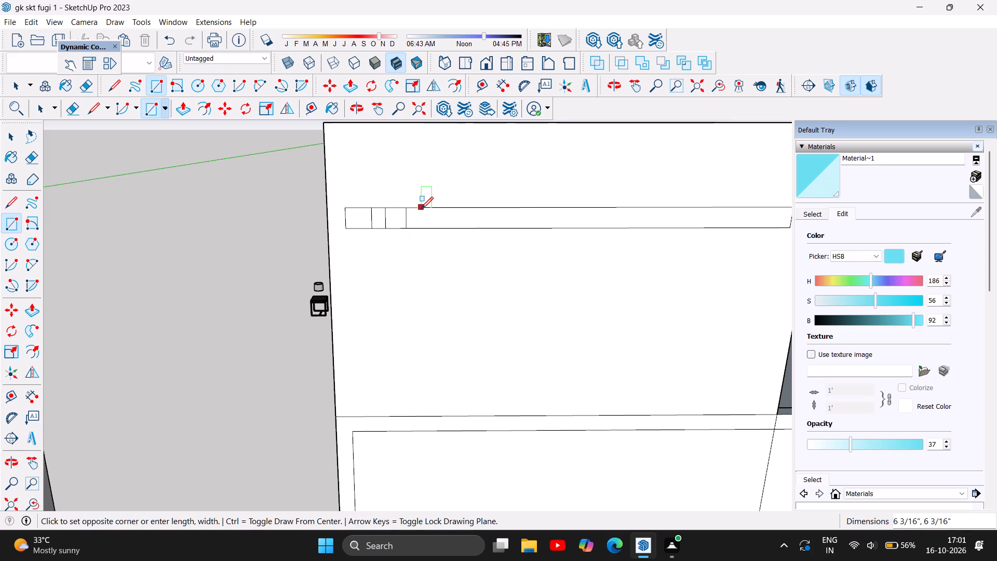
{"action": "double_click", "coordinate": [444, 208]}
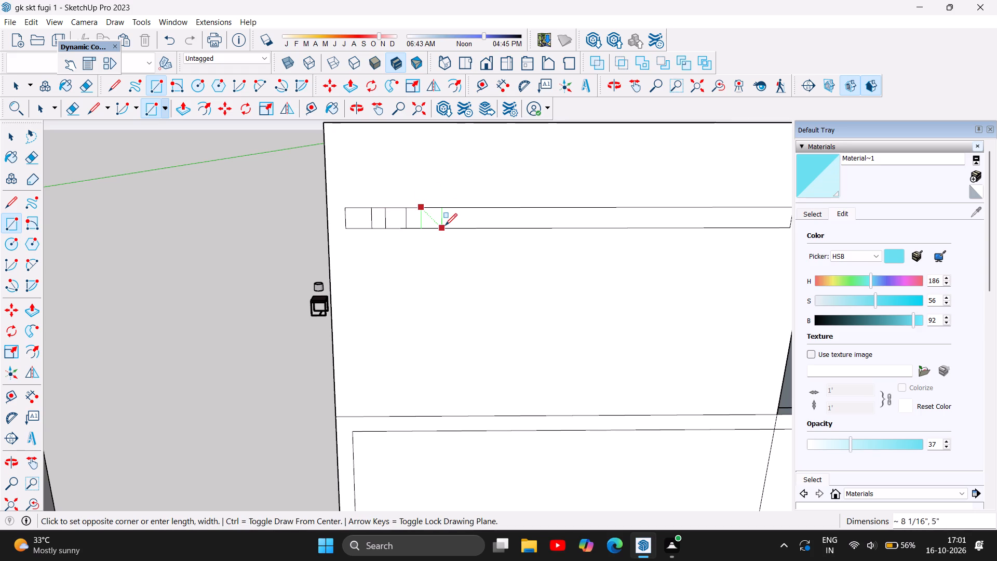
{"action": "left_click", "coordinate": [445, 226]}
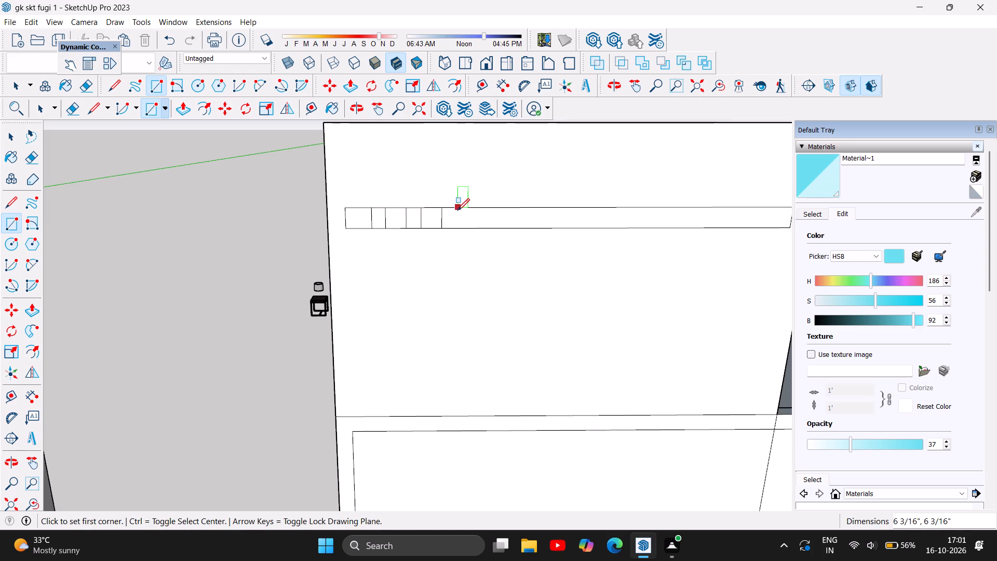
{"action": "left_click", "coordinate": [457, 207]}
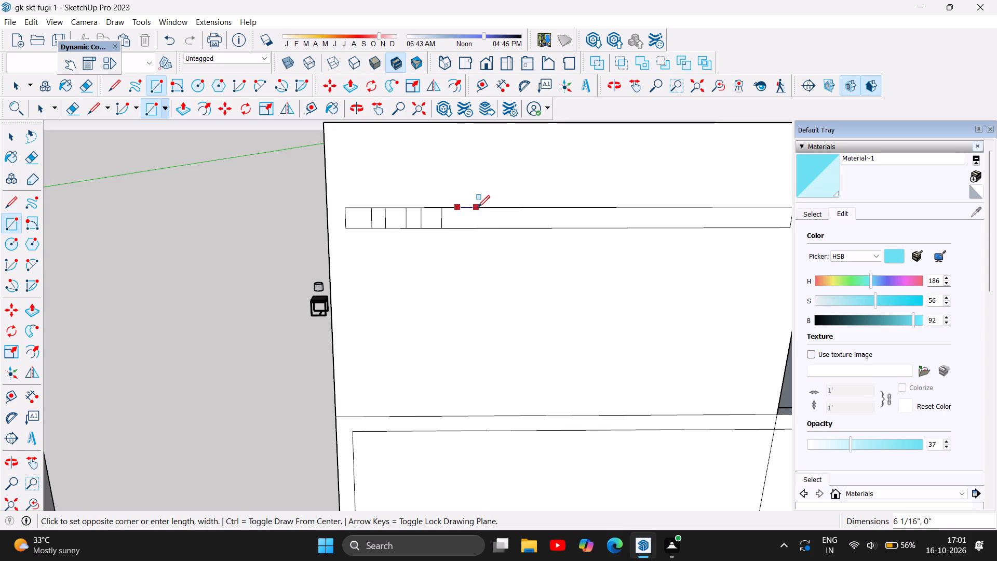
{"action": "left_click", "coordinate": [478, 207]}
{"action": "double_click", "coordinate": [478, 226]}
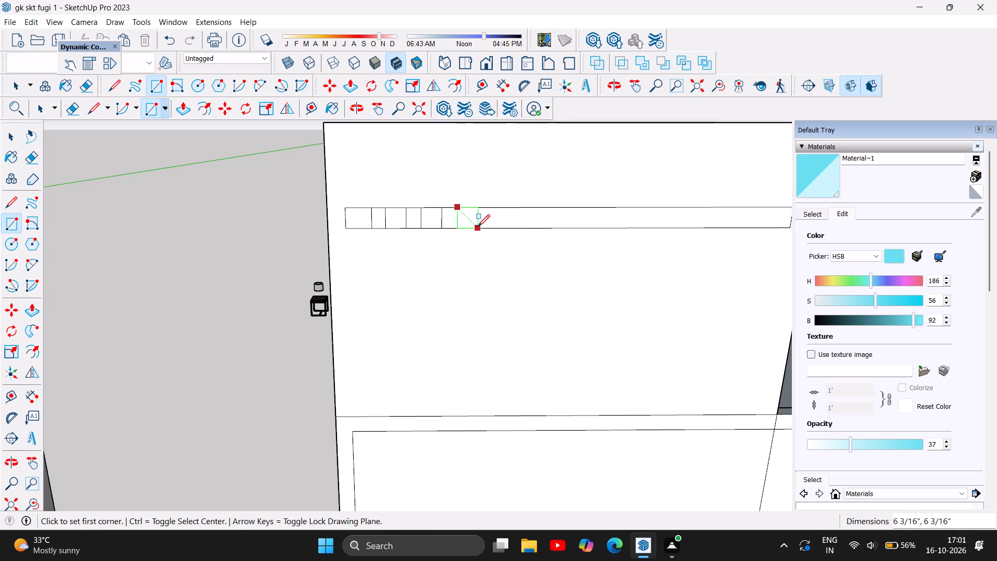
Add a fifth square of about 6 3/16" after another gap, plus an adjoining rectangle about 7 3/16" wide beside it.
{"action": "double_click", "coordinate": [490, 208]}
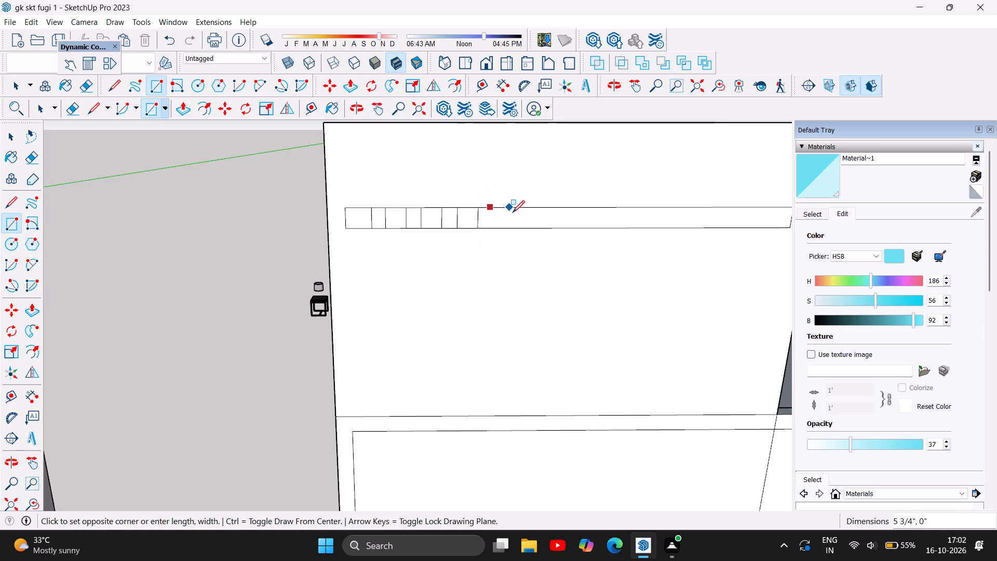
{"action": "double_click", "coordinate": [519, 211]}
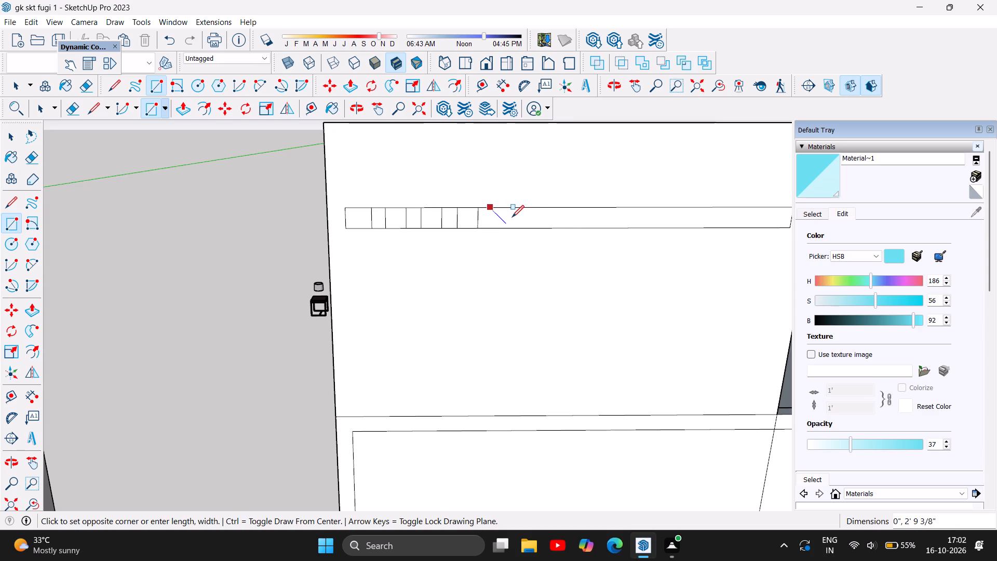
{"action": "scroll", "coordinate": [509, 217], "scroll_direction": "up", "scroll_amount": 2}
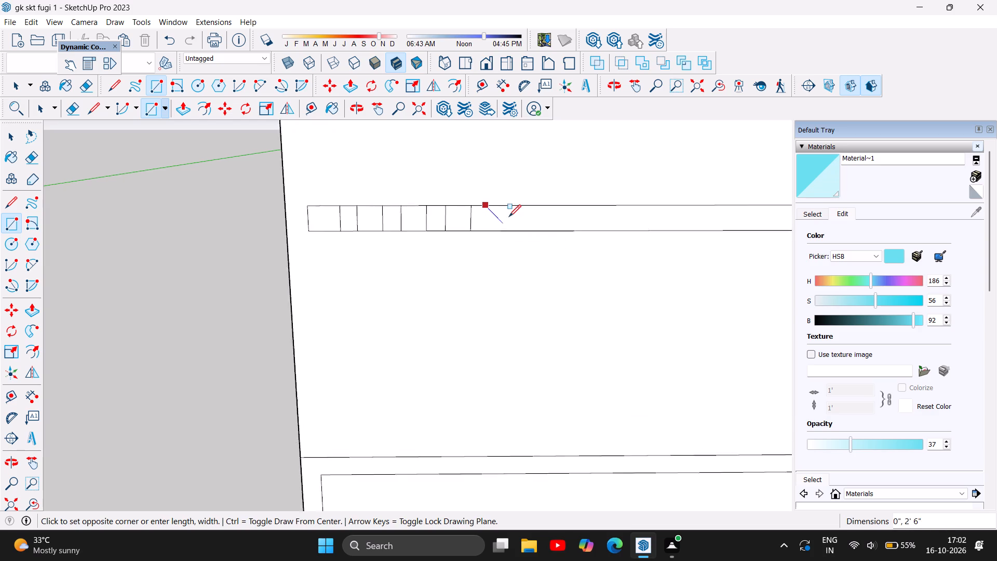
{"action": "scroll", "coordinate": [509, 217], "scroll_direction": "up", "scroll_amount": 4}
{"action": "double_click", "coordinate": [510, 200]}
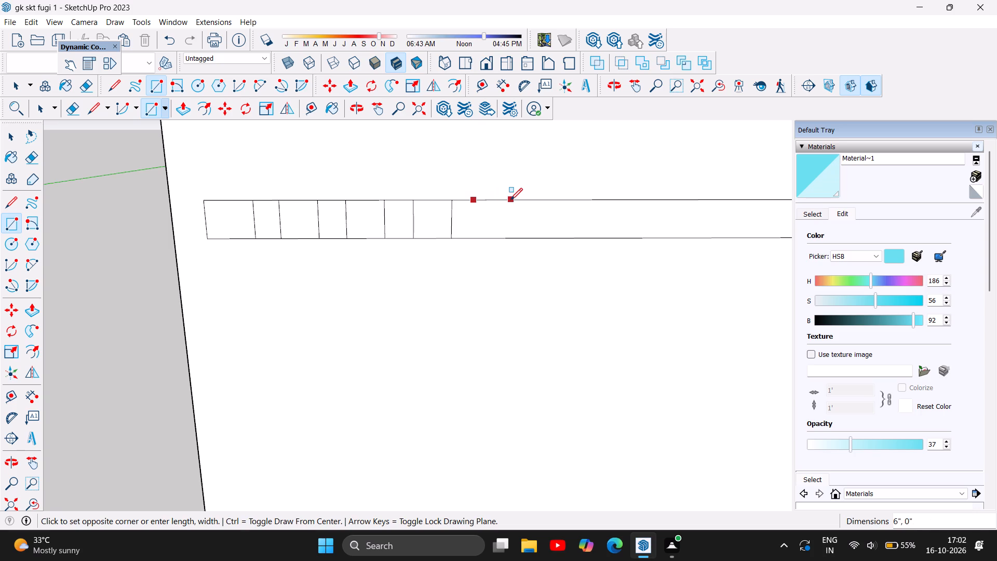
{"action": "left_click", "coordinate": [514, 235]}
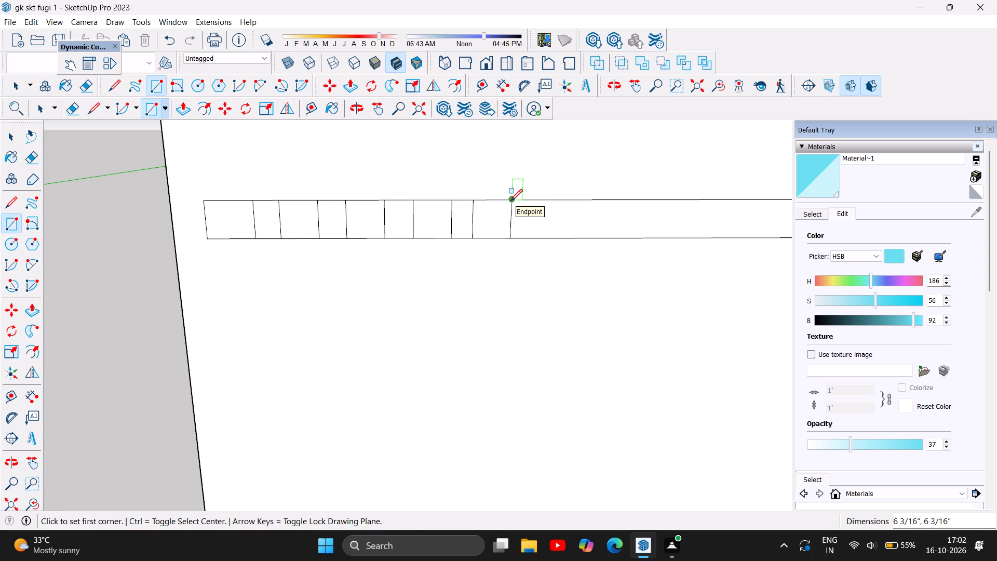
{"action": "double_click", "coordinate": [510, 201]}
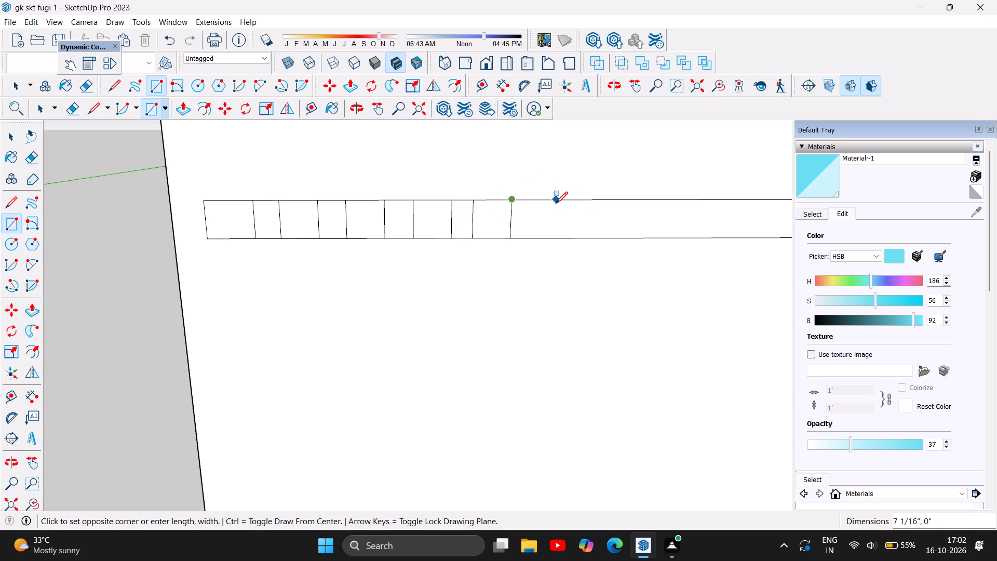
{"action": "double_click", "coordinate": [556, 204]}
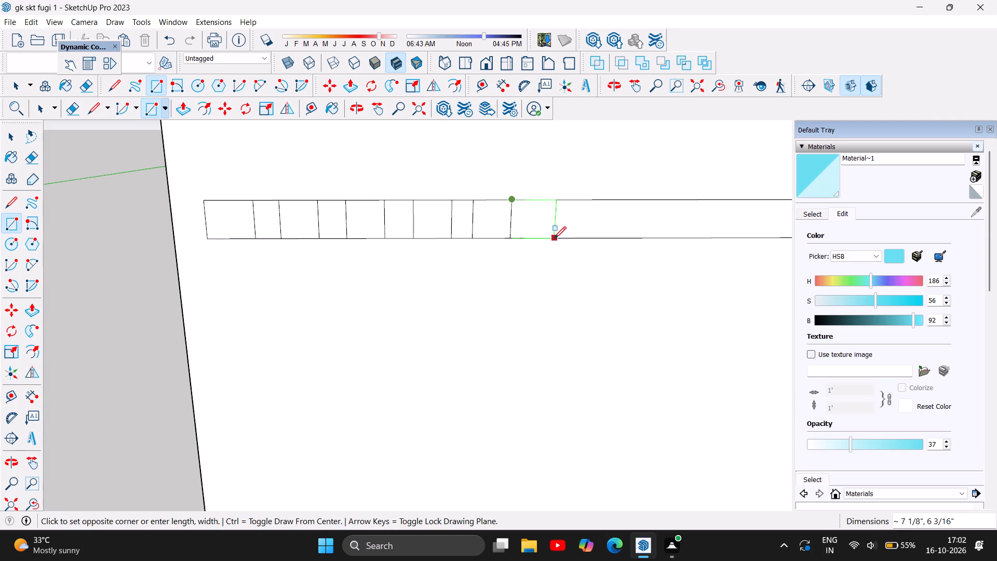
{"action": "left_click", "coordinate": [554, 235]}
{"action": "scroll", "coordinate": [542, 318], "scroll_direction": "down", "scroll_amount": 2}
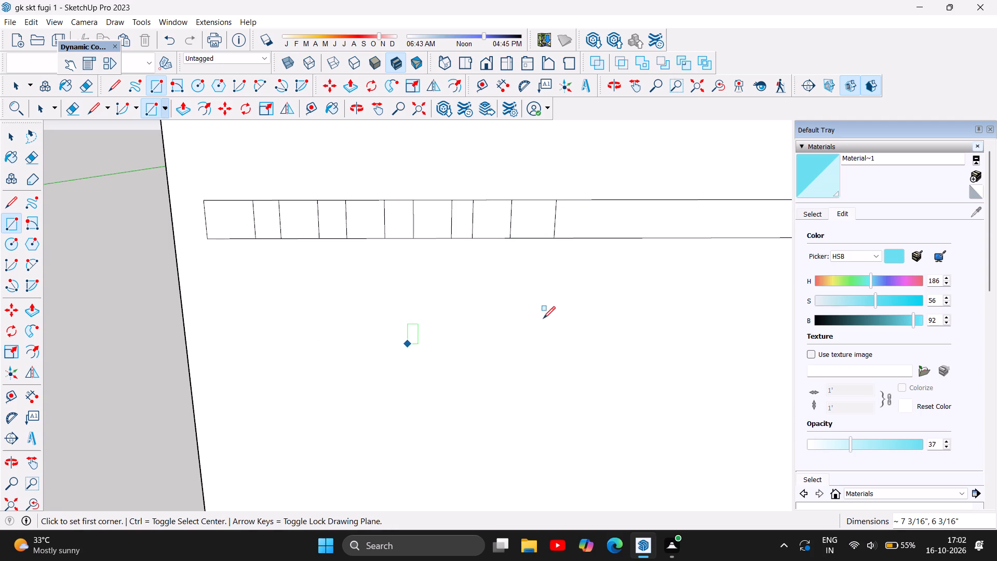
{"action": "scroll", "coordinate": [543, 318], "scroll_direction": "down", "scroll_amount": 2}
{"action": "scroll", "coordinate": [612, 298], "scroll_direction": "down", "scroll_amount": 9}
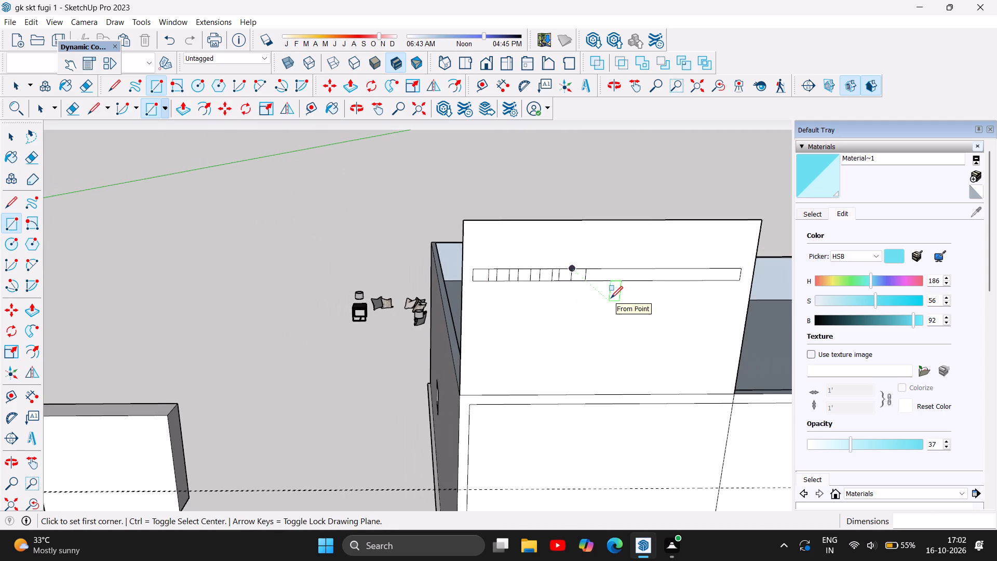
{"action": "key", "text": "Escape"}
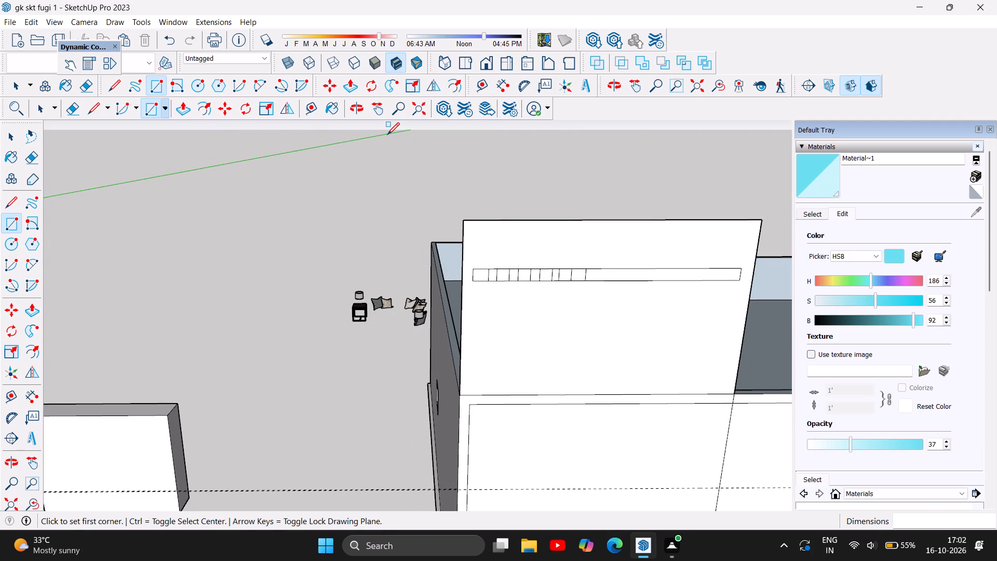
Push/Pull the strip's leftmost small rectangle outward 11' 6" from the raised panel as a long beam.
{"action": "left_click", "coordinate": [185, 107]}
{"action": "scroll", "coordinate": [540, 287], "scroll_direction": "up", "scroll_amount": 5}
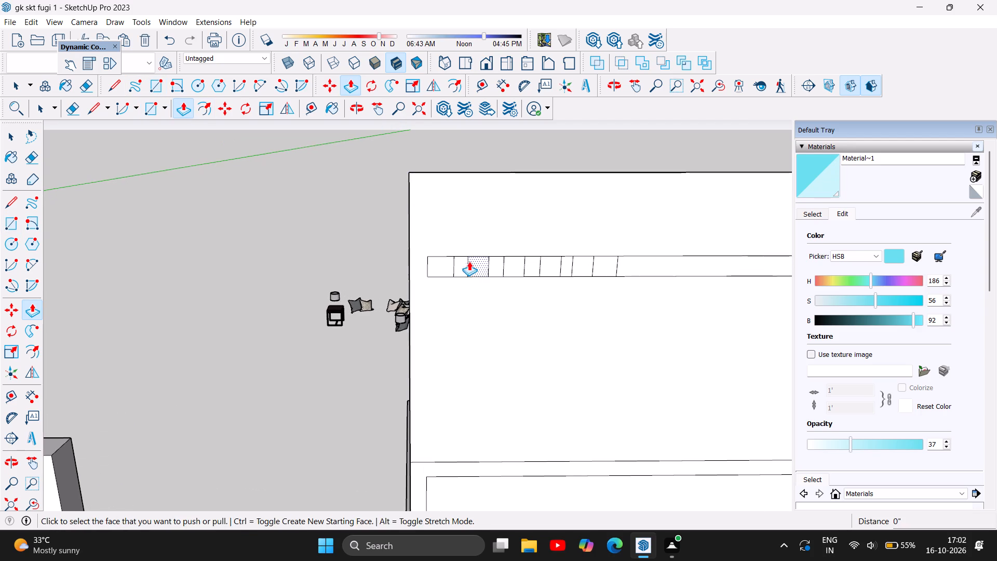
{"action": "left_click", "coordinate": [443, 264]}
{"action": "scroll", "coordinate": [438, 297], "scroll_direction": "down", "scroll_amount": 3}
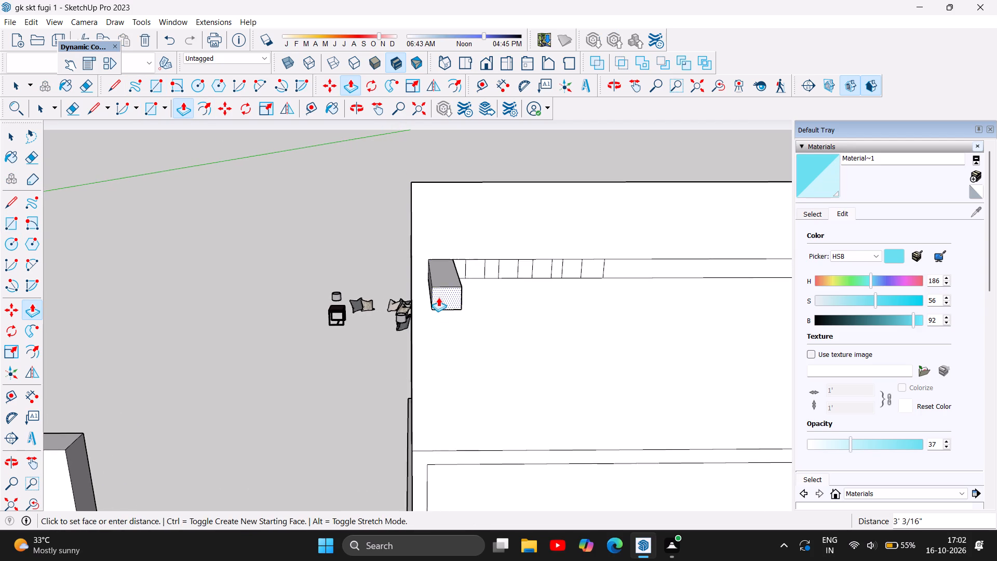
{"action": "scroll", "coordinate": [438, 297], "scroll_direction": "down", "scroll_amount": 13}
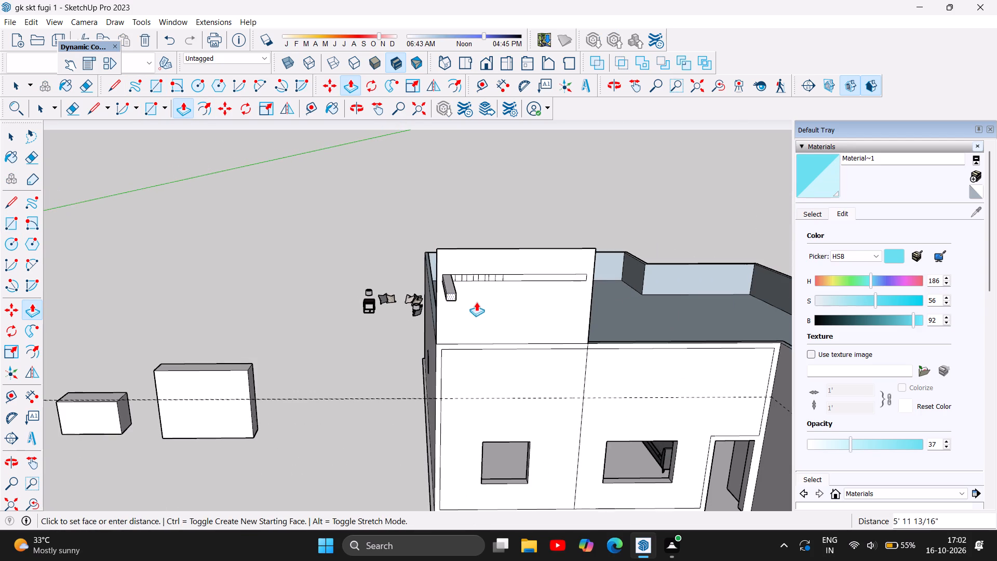
{"action": "left_click", "coordinate": [479, 313]}
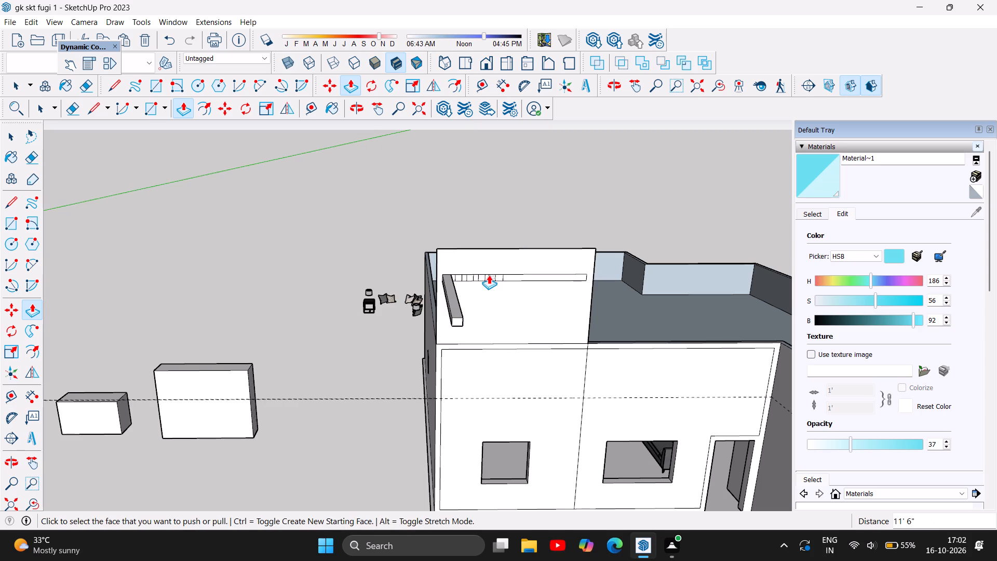
Extrude the second and third small squares of the strip outward 11' 6", flush with the first beam.
{"action": "scroll", "coordinate": [491, 273], "scroll_direction": "up", "scroll_amount": 10}
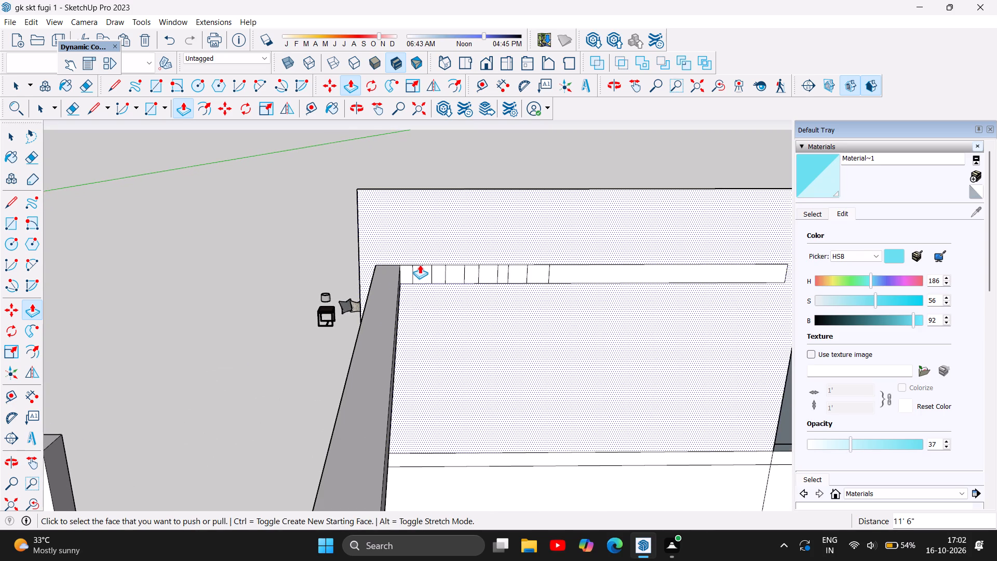
{"action": "left_click", "coordinate": [420, 268]}
{"action": "scroll", "coordinate": [433, 273], "scroll_direction": "down", "scroll_amount": 5}
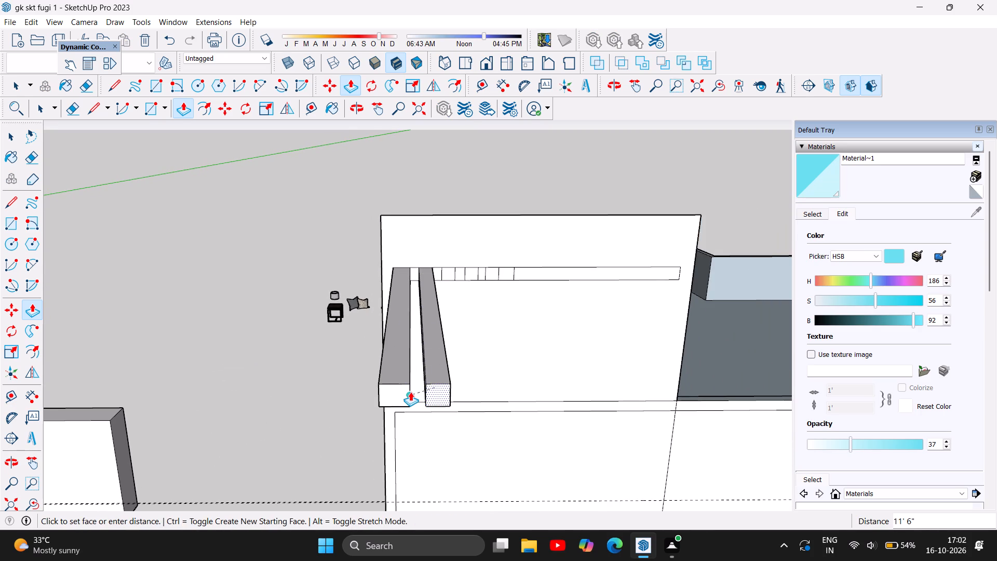
{"action": "double_click", "coordinate": [410, 392]}
{"action": "scroll", "coordinate": [464, 270], "scroll_direction": "up", "scroll_amount": 4}
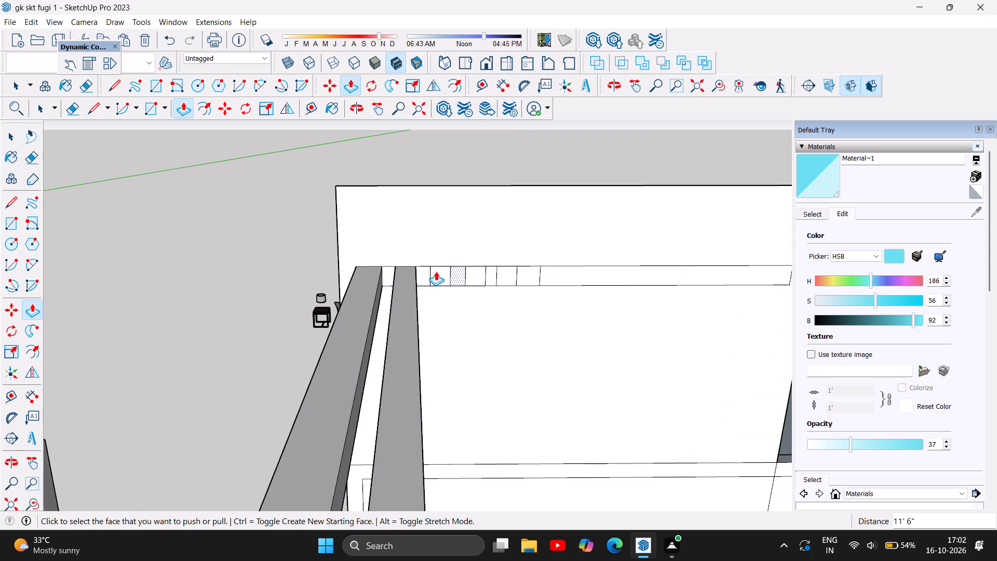
{"action": "left_click", "coordinate": [436, 271]}
{"action": "scroll", "coordinate": [441, 269], "scroll_direction": "down", "scroll_amount": 5}
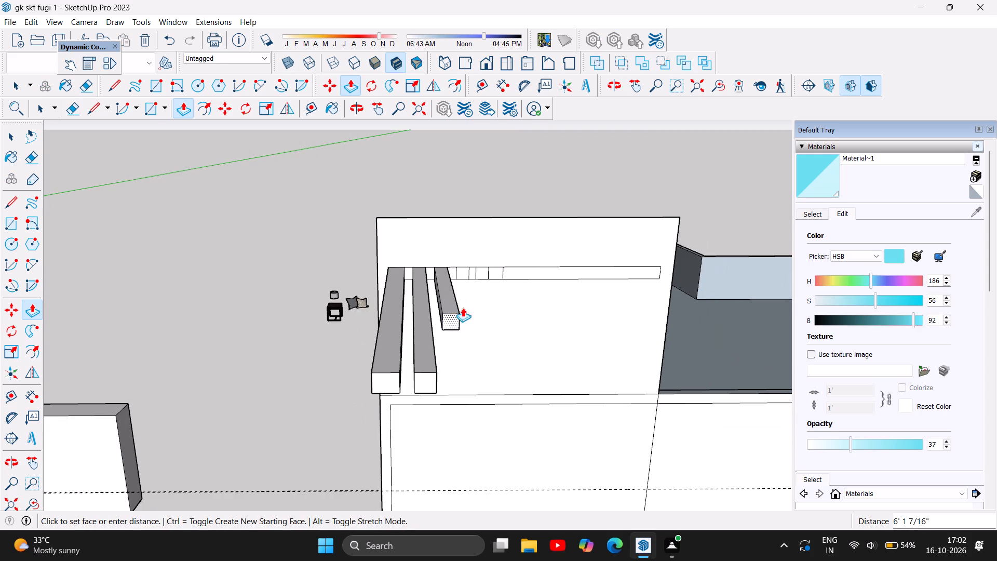
{"action": "left_click", "coordinate": [439, 372]}
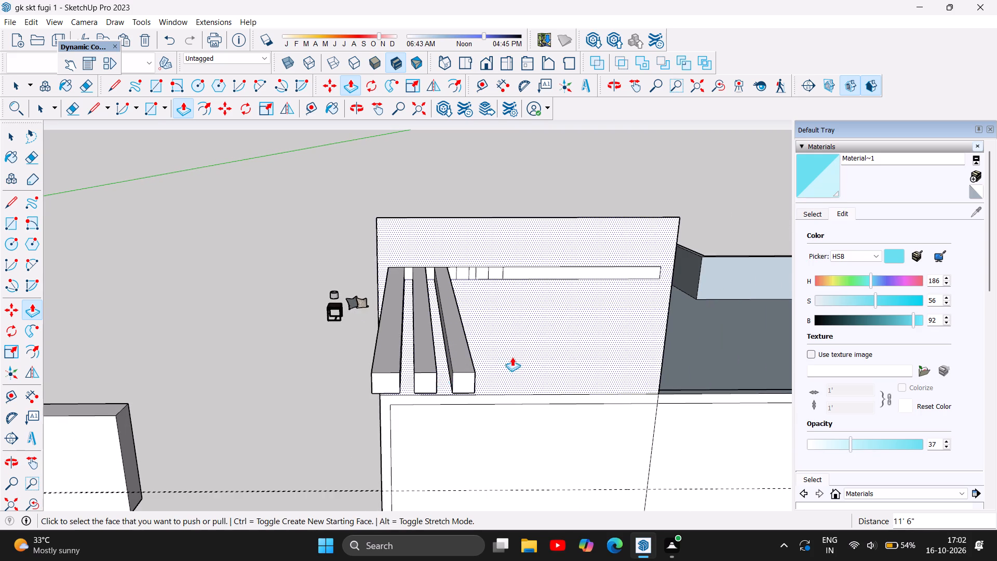
Extrude the fourth and fifth small squares outward 11' 6" to match the other beams.
{"action": "scroll", "coordinate": [497, 274], "scroll_direction": "up", "scroll_amount": 3}
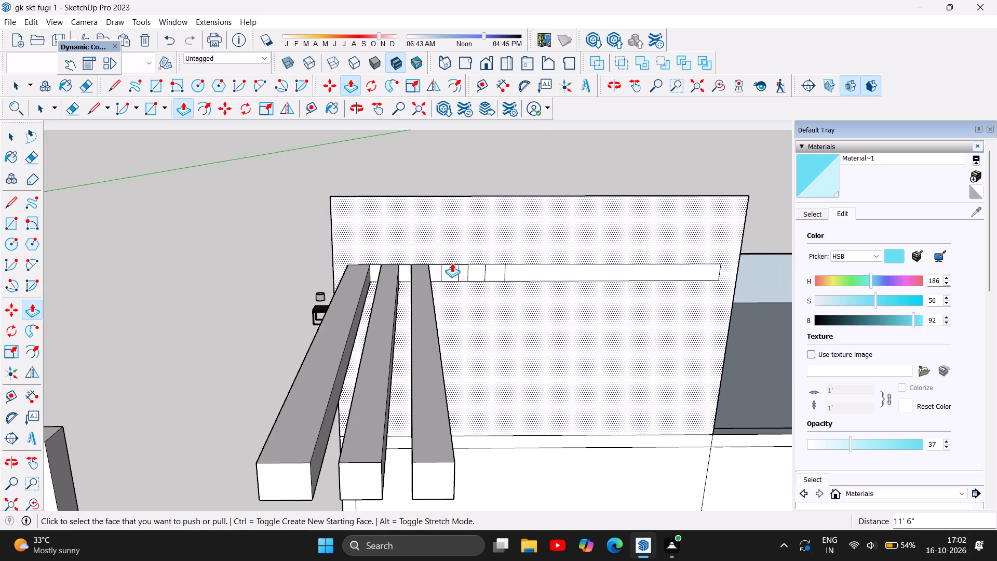
{"action": "double_click", "coordinate": [451, 268]}
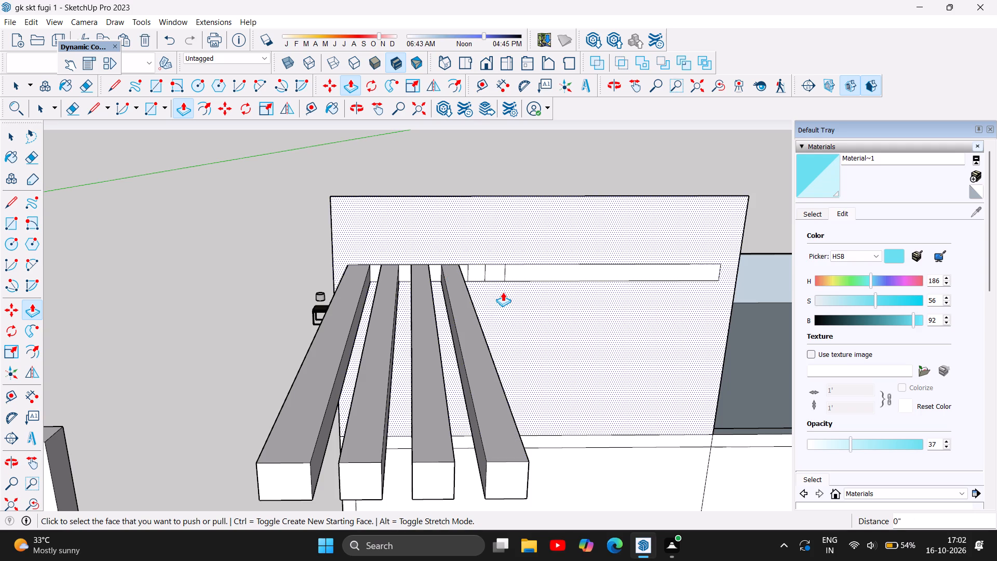
{"action": "left_click", "coordinate": [477, 266]}
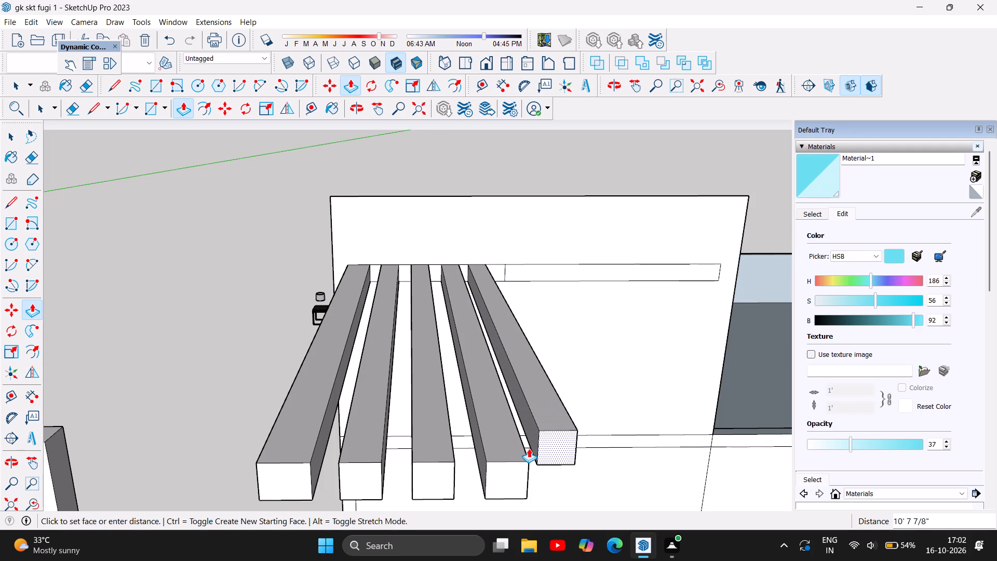
{"action": "left_click", "coordinate": [530, 471]}
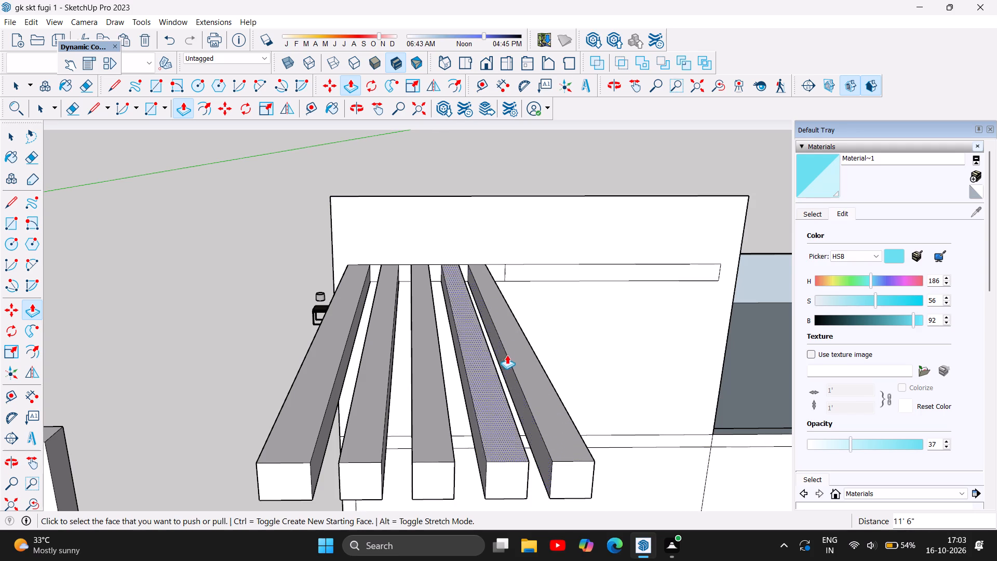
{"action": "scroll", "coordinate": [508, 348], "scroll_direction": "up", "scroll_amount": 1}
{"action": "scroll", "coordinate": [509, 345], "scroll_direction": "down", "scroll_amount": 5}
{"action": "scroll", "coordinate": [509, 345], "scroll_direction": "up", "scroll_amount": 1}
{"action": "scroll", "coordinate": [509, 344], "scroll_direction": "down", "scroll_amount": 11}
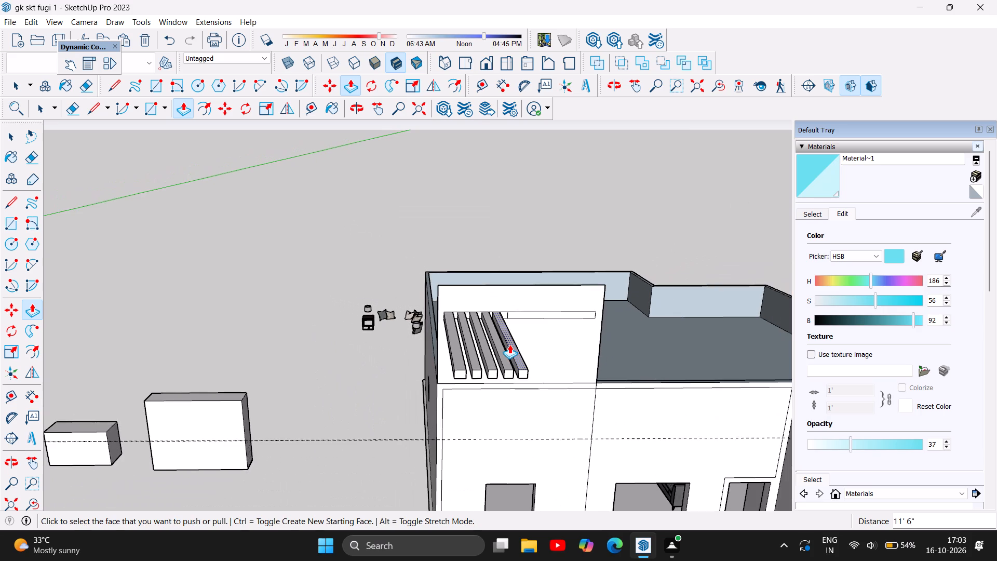
Examine the five projecting beams and the front facade from the side, the front and below.
{"action": "scroll", "coordinate": [509, 344], "scroll_direction": "down", "scroll_amount": 12}
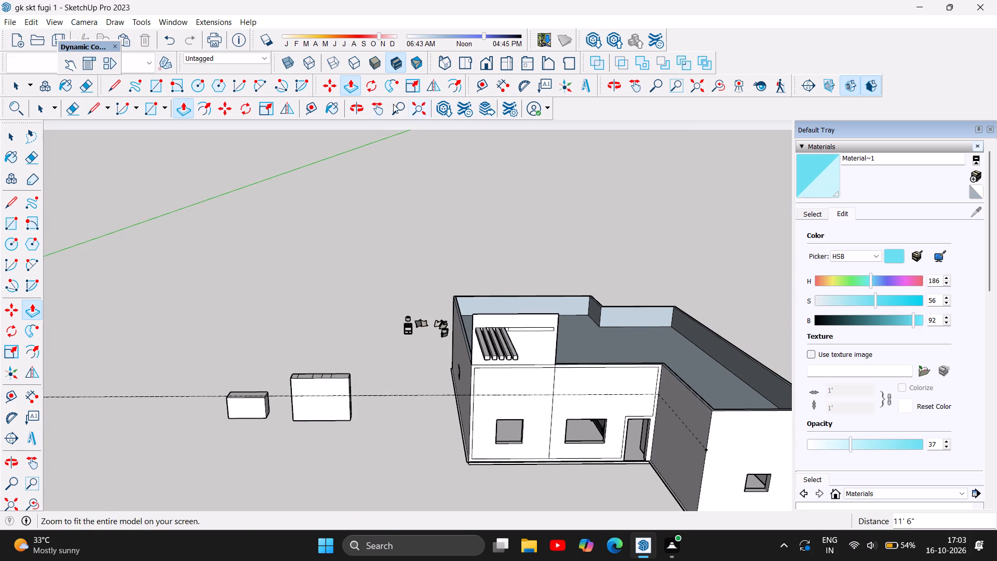
{"action": "left_click", "coordinate": [355, 109]}
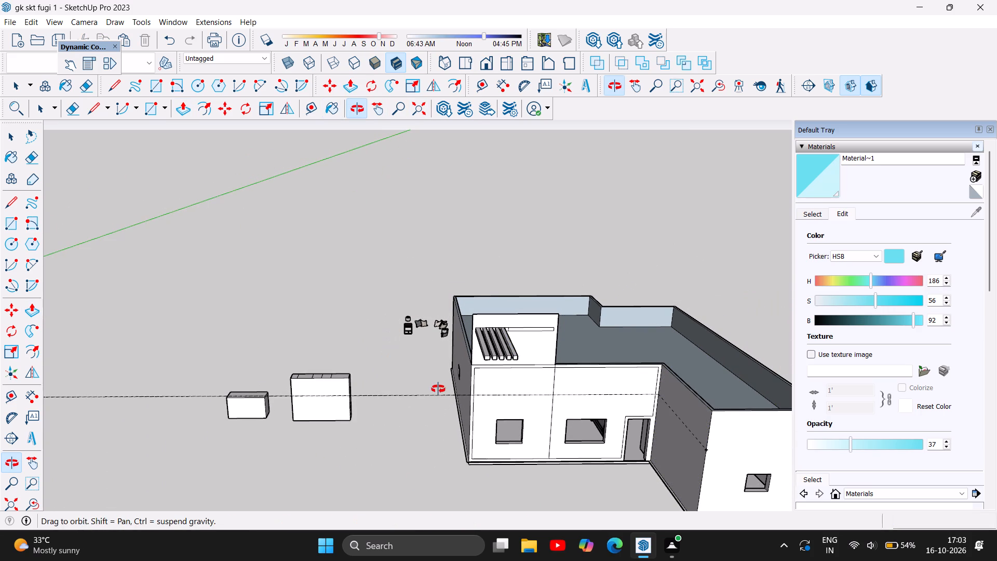
{"action": "left_click_drag", "start_coordinate": [438, 389], "coordinate": [749, 332]}
{"action": "scroll", "coordinate": [591, 311], "scroll_direction": "up", "scroll_amount": 3}
{"action": "scroll", "coordinate": [489, 390], "scroll_direction": "up", "scroll_amount": 2}
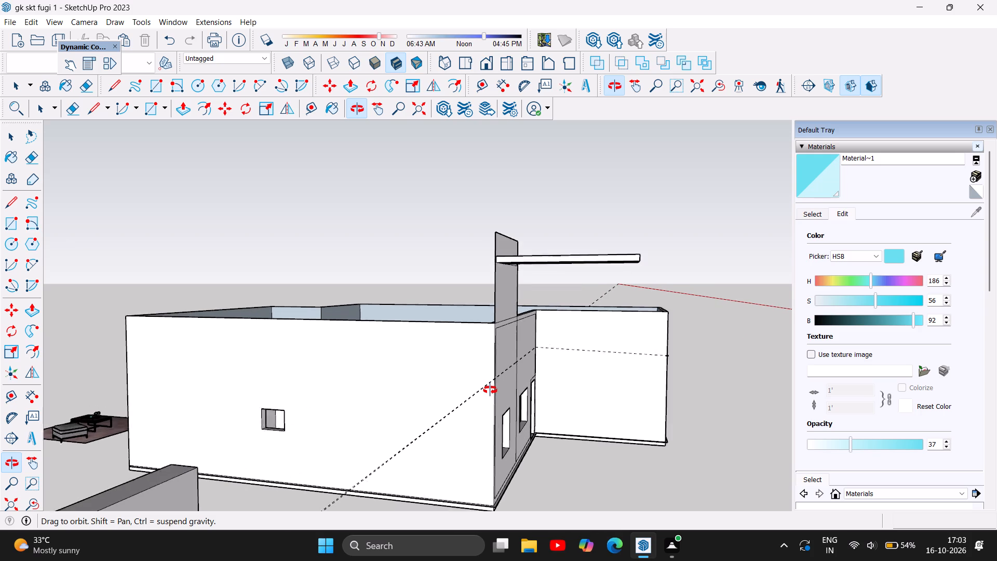
{"action": "scroll", "coordinate": [490, 390], "scroll_direction": "up", "scroll_amount": 1}
{"action": "scroll", "coordinate": [542, 339], "scroll_direction": "down", "scroll_amount": 2}
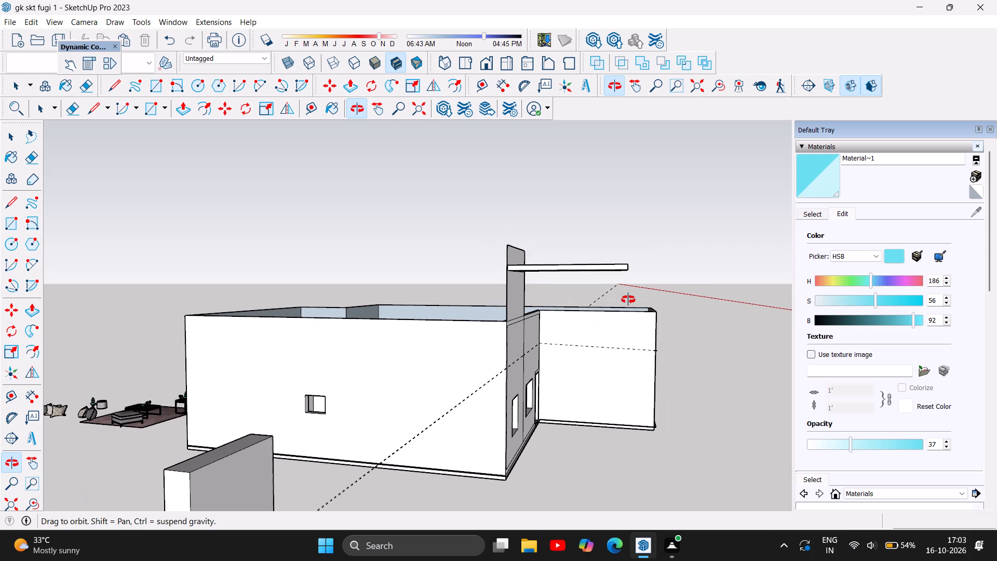
{"action": "scroll", "coordinate": [629, 300], "scroll_direction": "up", "scroll_amount": 4}
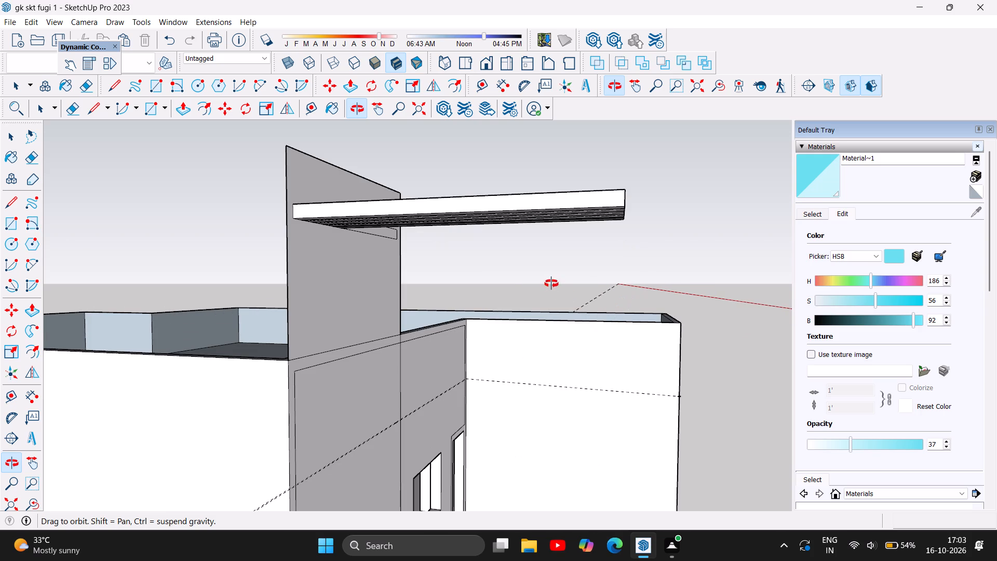
{"action": "left_click_drag", "start_coordinate": [547, 403], "coordinate": [599, 398]}
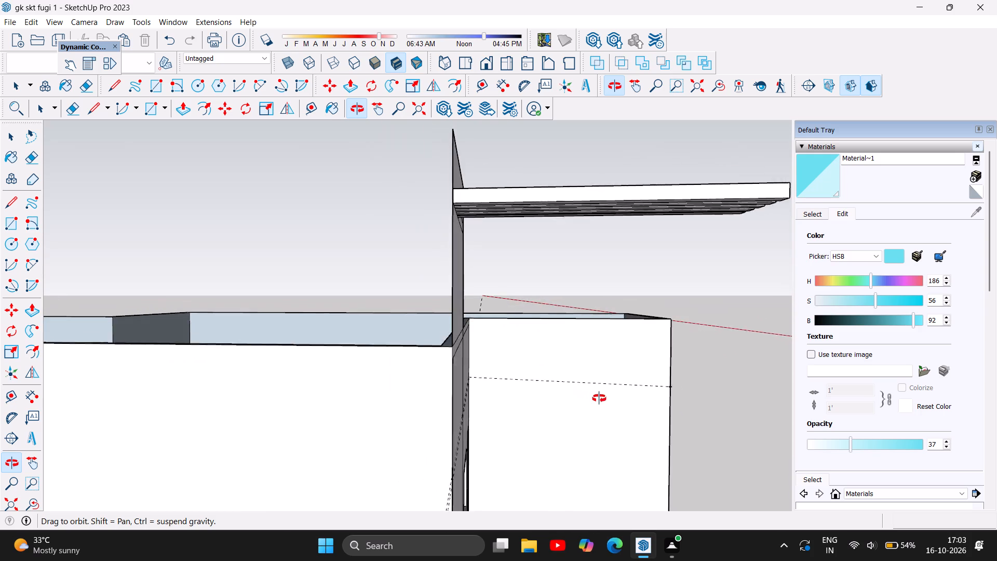
{"action": "left_click_drag", "start_coordinate": [599, 398], "coordinate": [401, 353]}
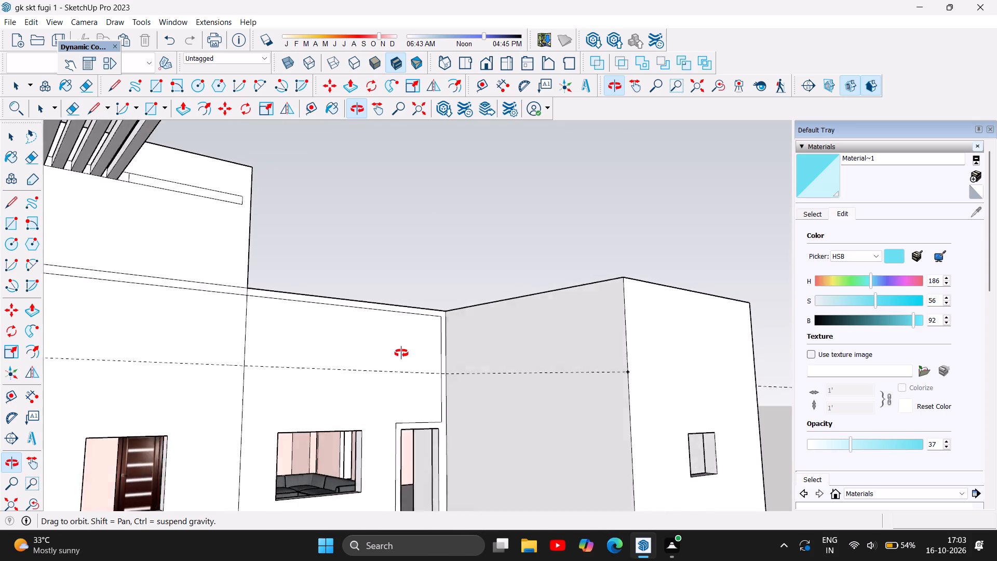
{"action": "left_click_drag", "start_coordinate": [401, 353], "coordinate": [469, 366]}
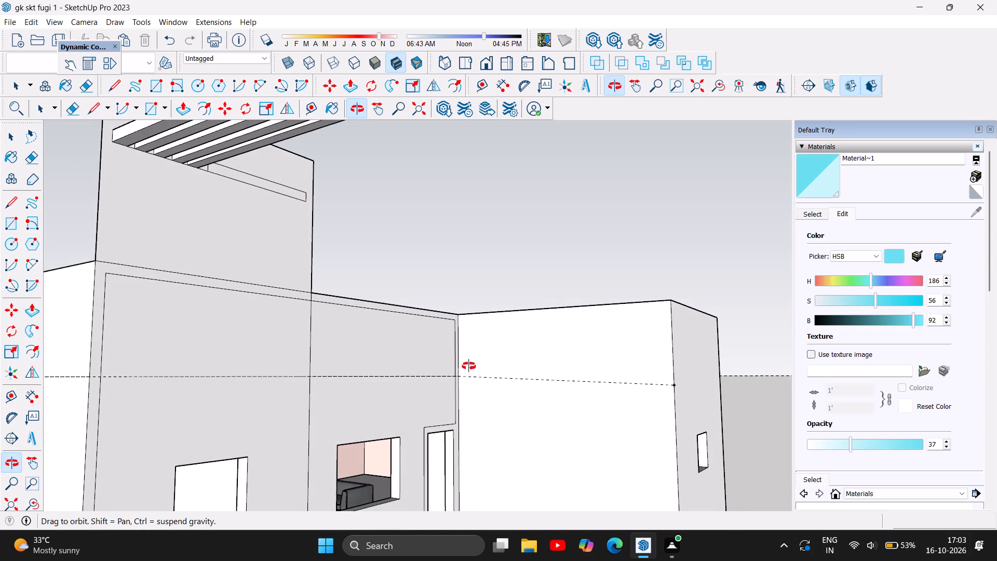
{"action": "scroll", "coordinate": [470, 366], "scroll_direction": "down", "scroll_amount": 4}
{"action": "left_click_drag", "start_coordinate": [382, 259], "coordinate": [386, 215]}
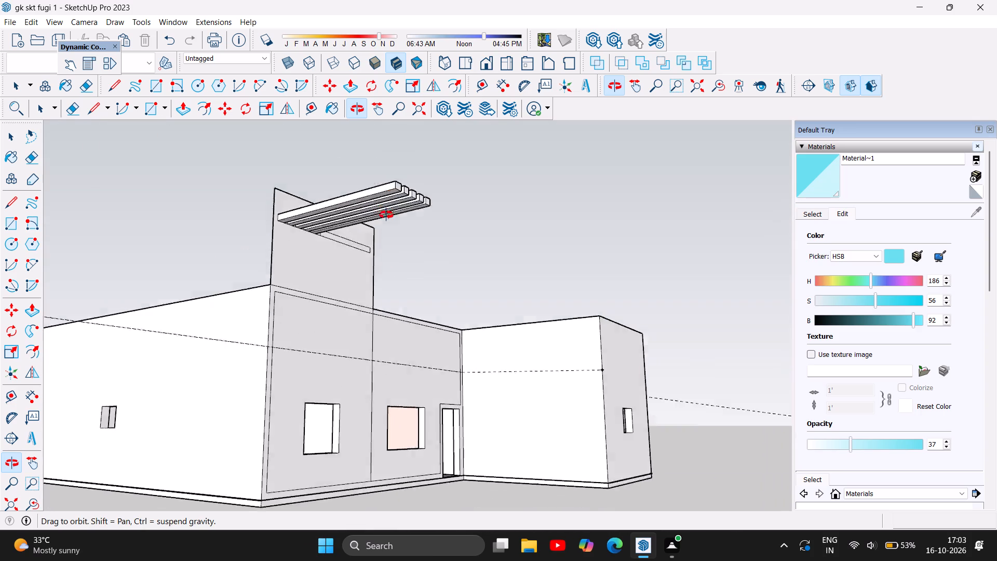
{"action": "left_click_drag", "start_coordinate": [386, 215], "coordinate": [393, 194]}
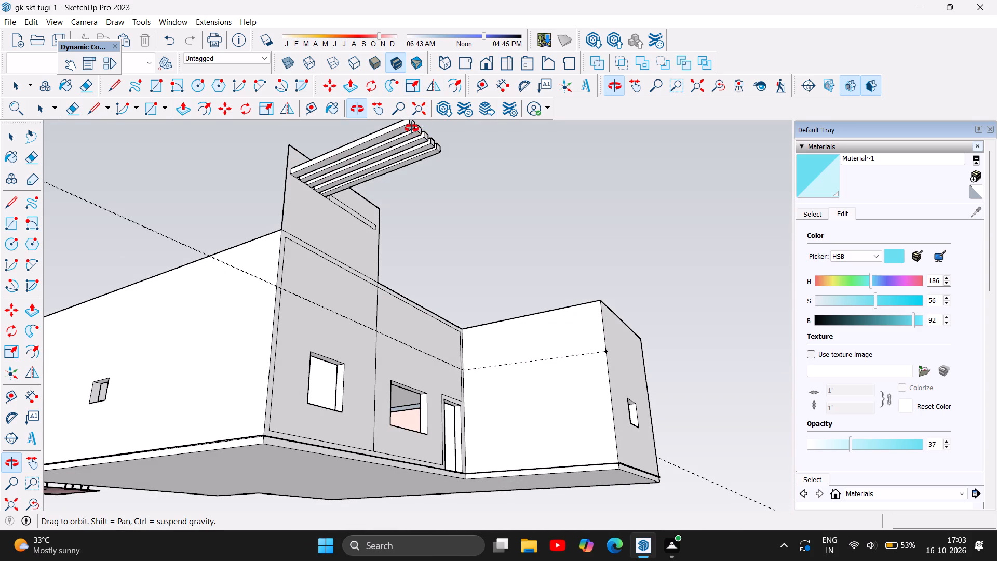
Place guides along the fifth beam's outer lower edge, about 4' 1 1/4" from the first beam's outer lower edge.
{"action": "scroll", "coordinate": [411, 127], "scroll_direction": "up", "scroll_amount": 6}
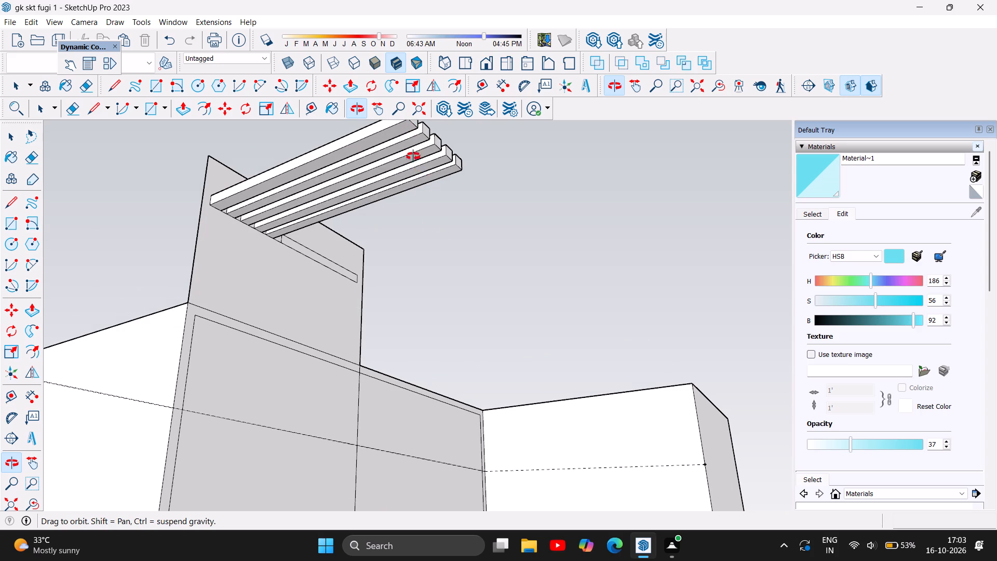
{"action": "scroll", "coordinate": [414, 150], "scroll_direction": "up", "scroll_amount": 6}
{"action": "scroll", "coordinate": [430, 197], "scroll_direction": "up", "scroll_amount": 2}
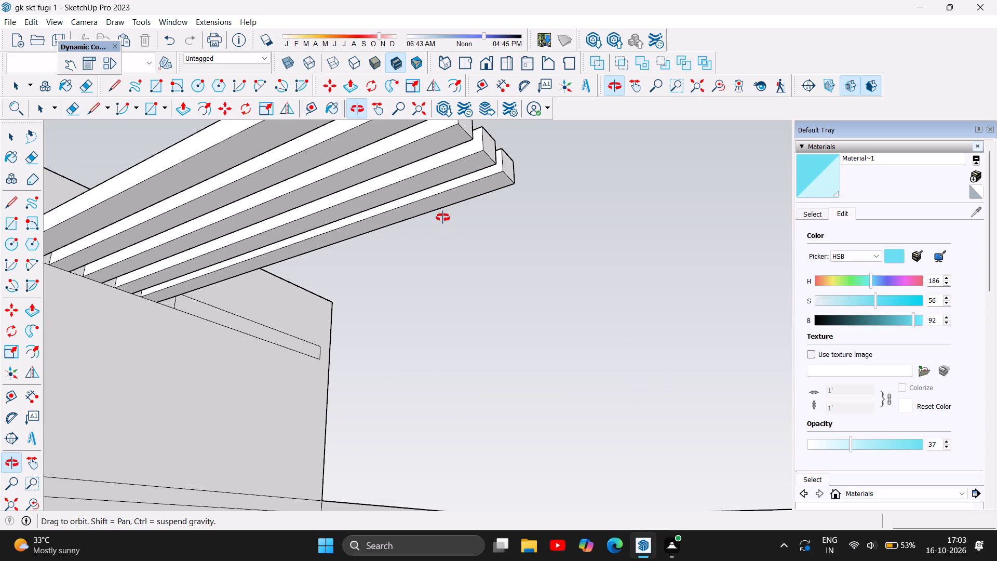
{"action": "key", "text": "t"}
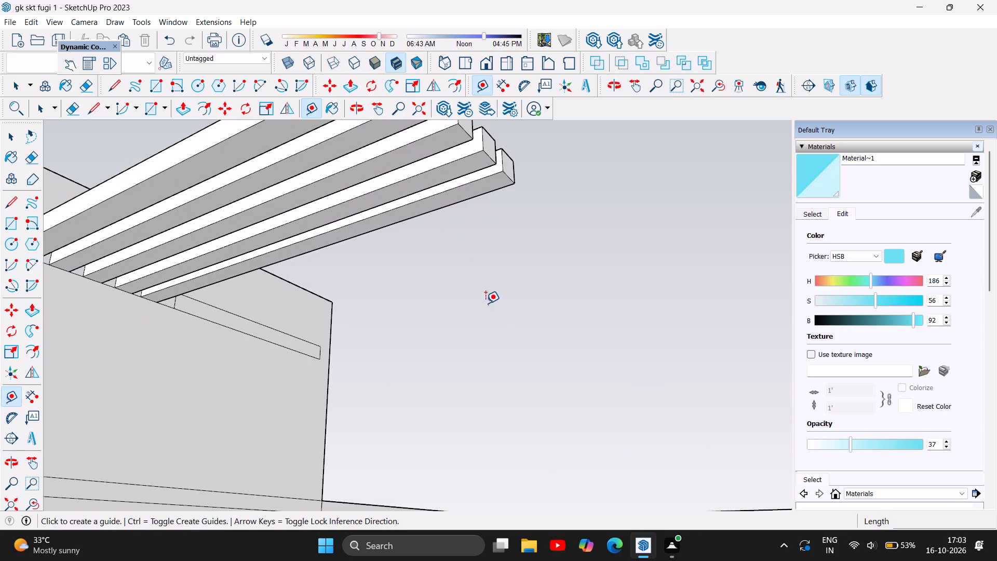
{"action": "scroll", "coordinate": [491, 322], "scroll_direction": "down", "scroll_amount": 3}
{"action": "scroll", "coordinate": [481, 238], "scroll_direction": "up", "scroll_amount": 9}
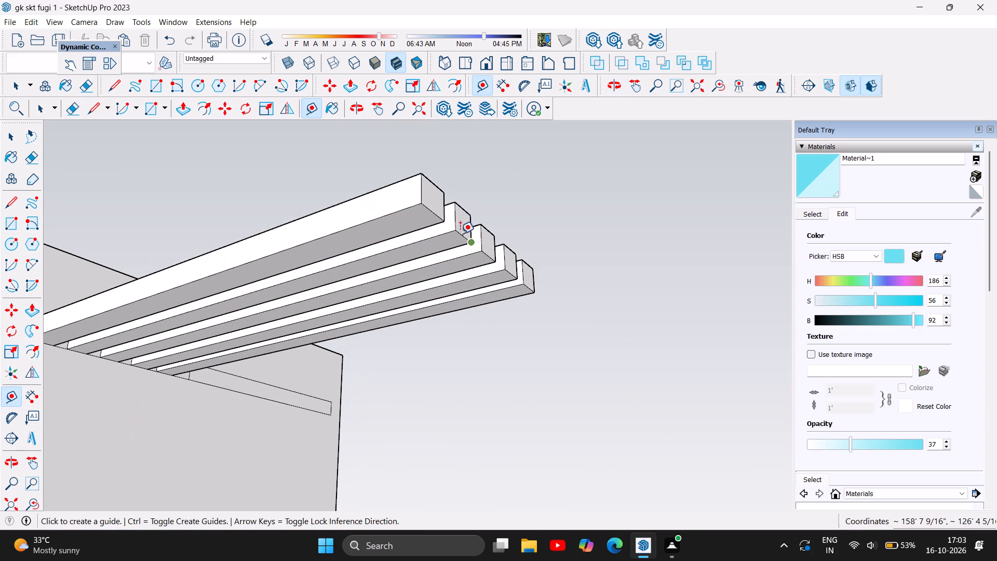
{"action": "left_click", "coordinate": [384, 213]}
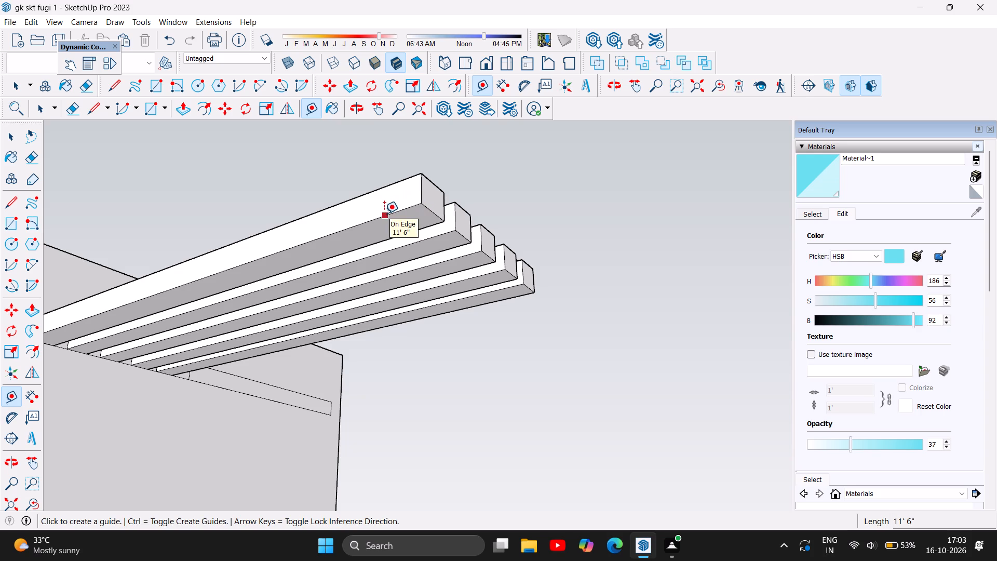
{"action": "left_click", "coordinate": [511, 295]}
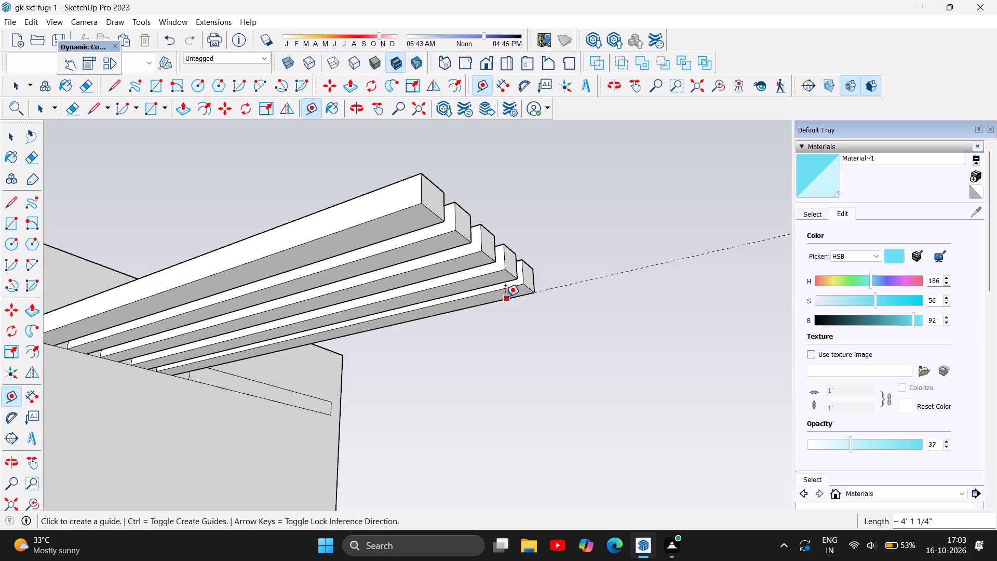
{"action": "double_click", "coordinate": [505, 297]}
{"action": "left_click", "coordinate": [405, 206]}
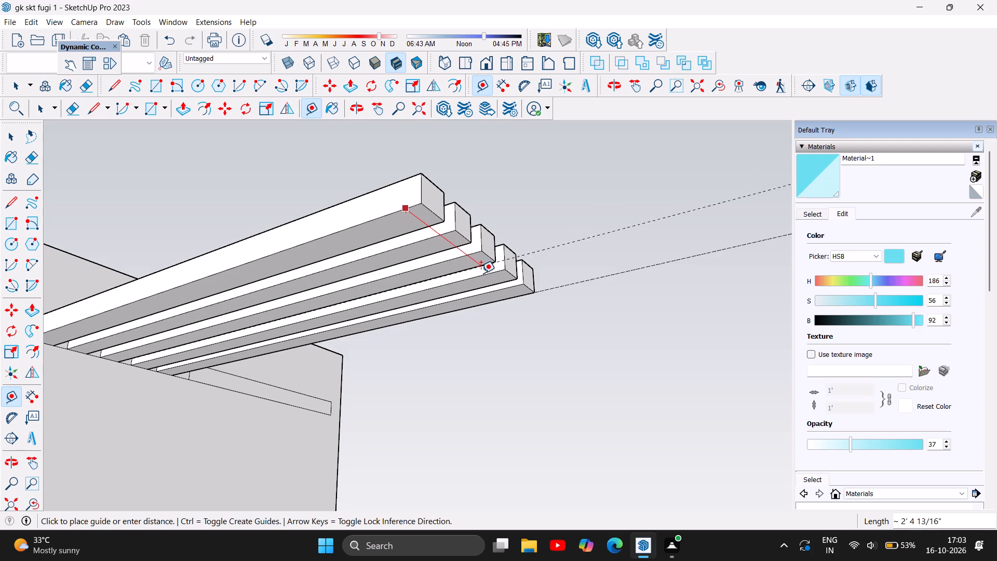
{"action": "left_click", "coordinate": [524, 298]}
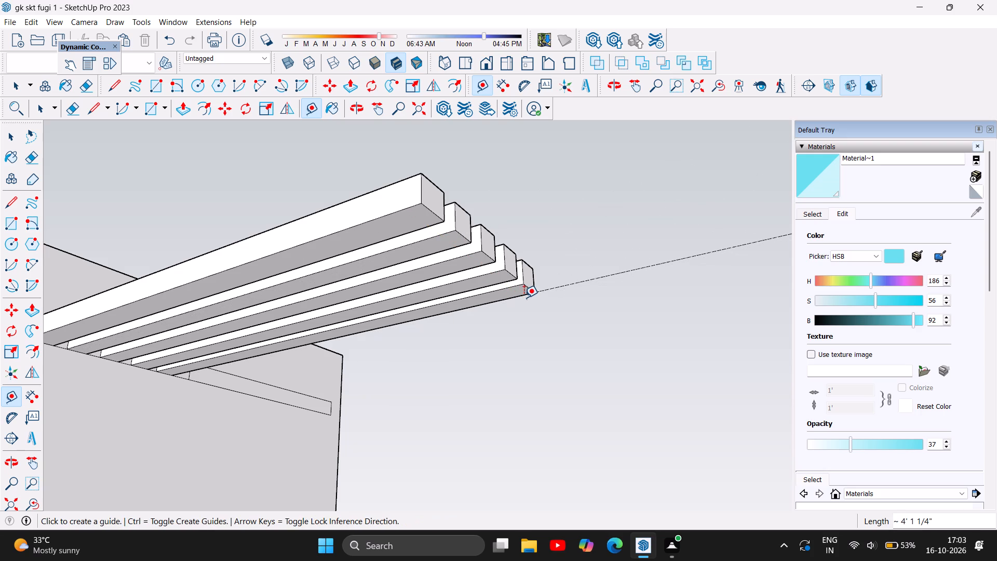
Draw a line under all five beams, from the first to the fifth, along a guide placed about 5 1/8" from their free ends.
{"action": "scroll", "coordinate": [514, 299], "scroll_direction": "up", "scroll_amount": 2}
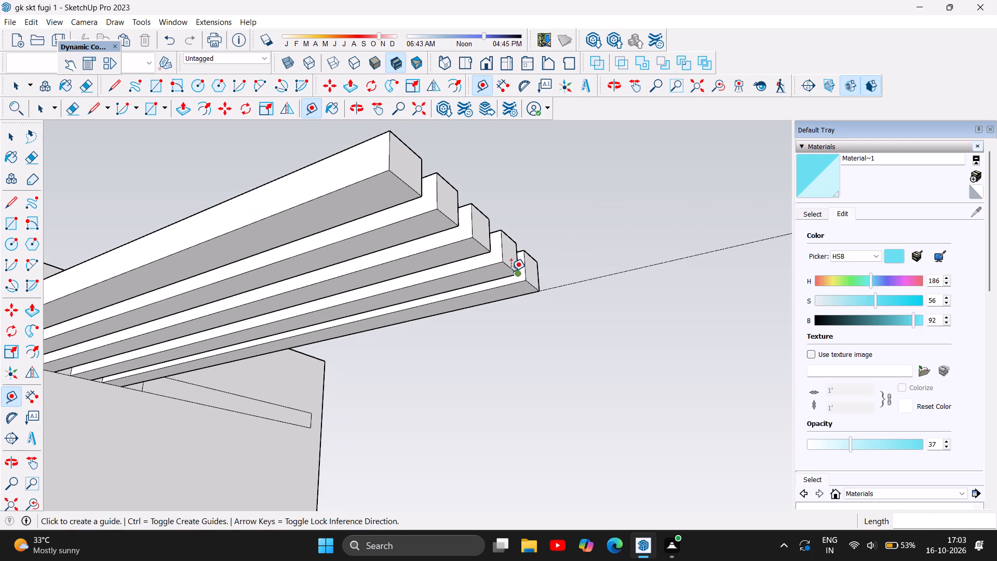
{"action": "left_click", "coordinate": [508, 270]}
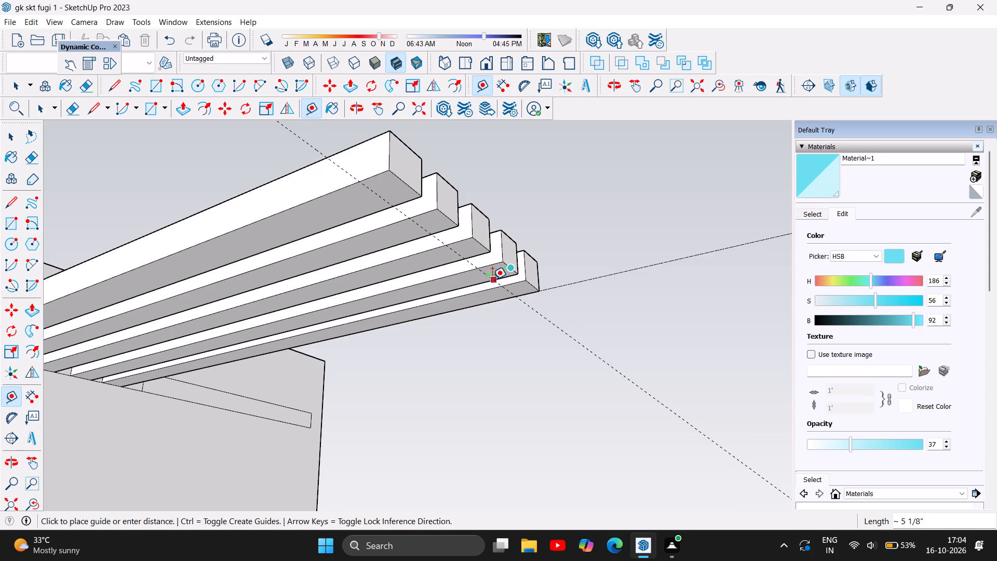
{"action": "left_click", "coordinate": [492, 279]}
{"action": "scroll", "coordinate": [577, 213], "scroll_direction": "down", "scroll_amount": 1}
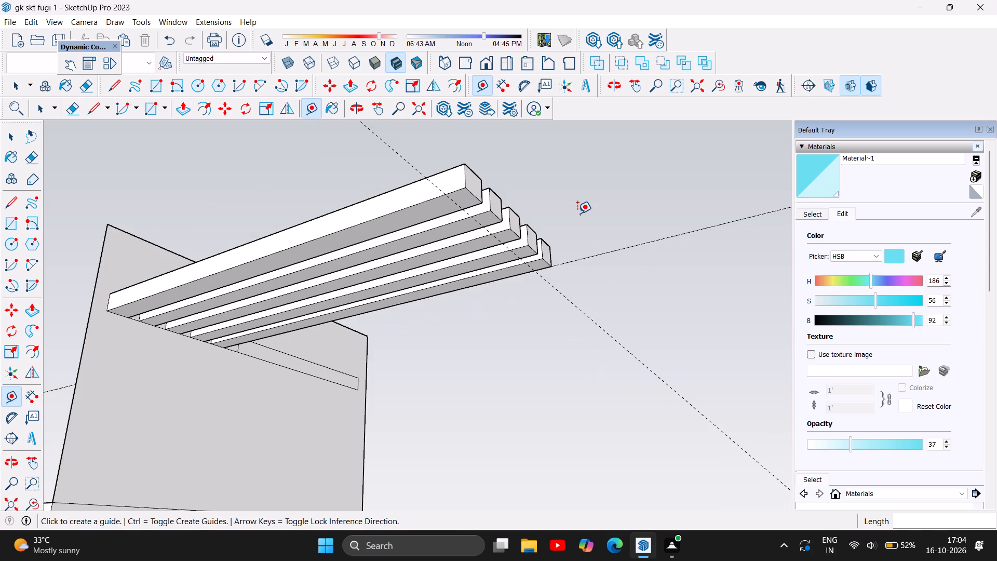
{"action": "double_click", "coordinate": [8, 198]}
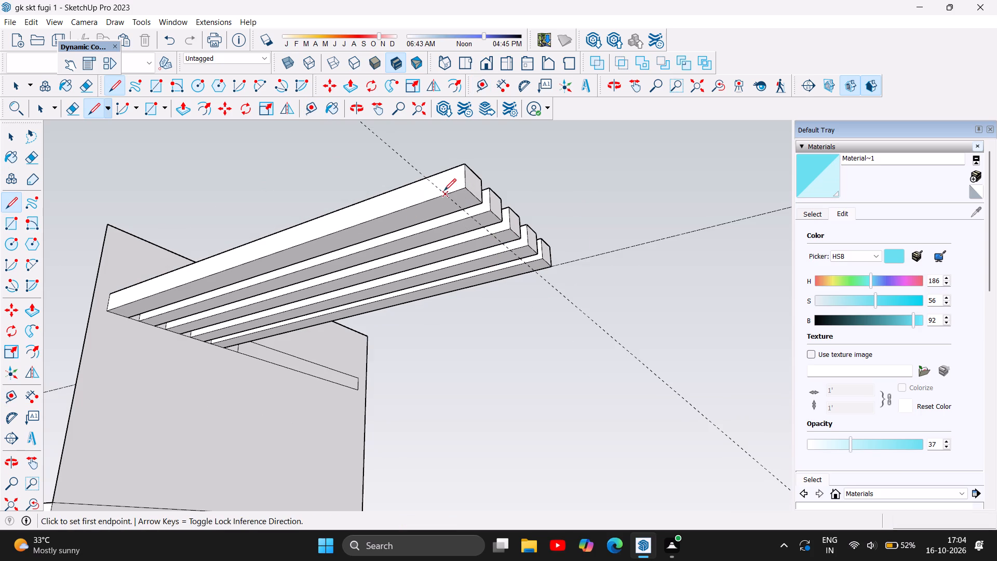
{"action": "left_click", "coordinate": [446, 196]}
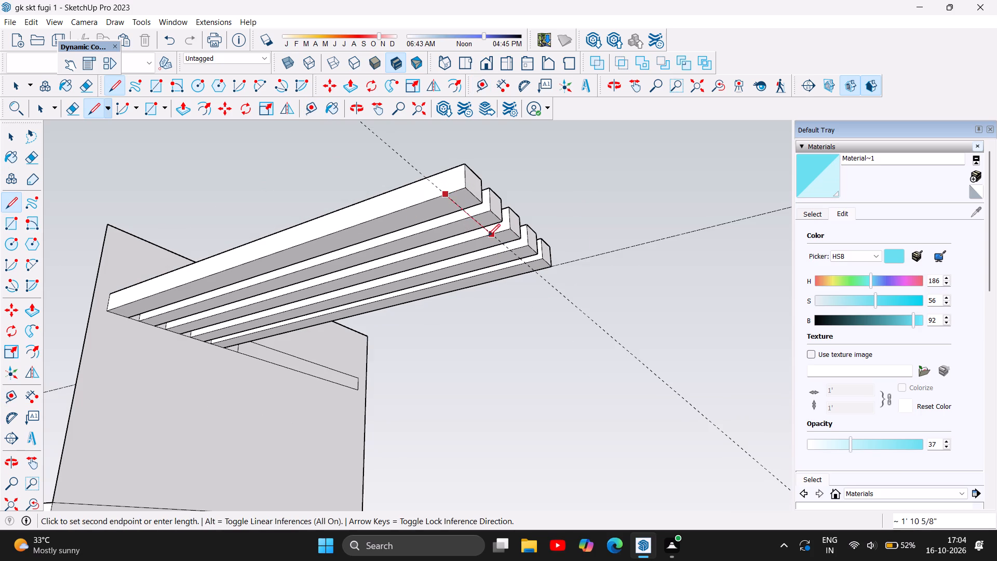
{"action": "double_click", "coordinate": [533, 271]}
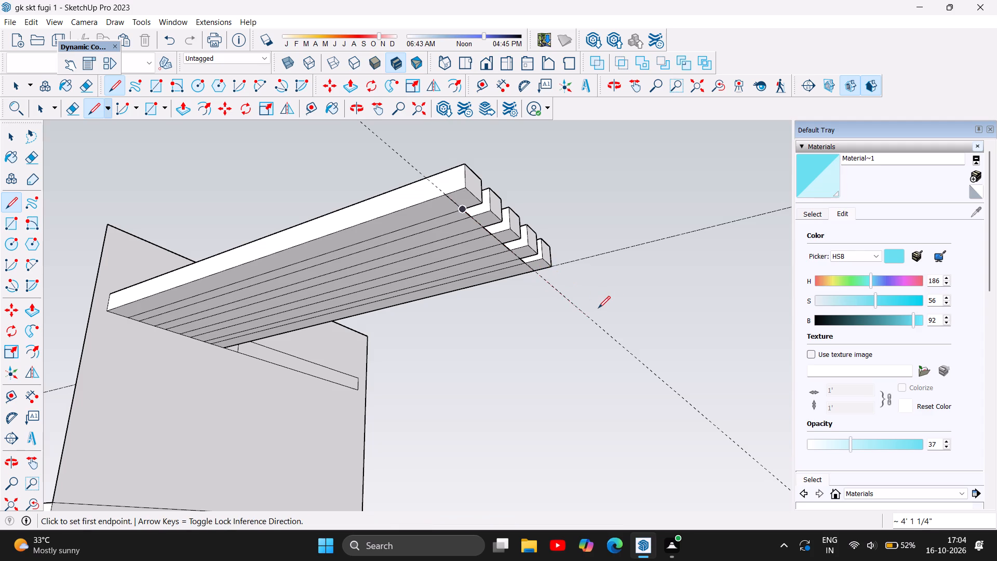
Delete the underside faces that fill the first three gaps between the beams.
{"action": "left_click", "coordinate": [17, 142]}
{"action": "double_click", "coordinate": [465, 212]}
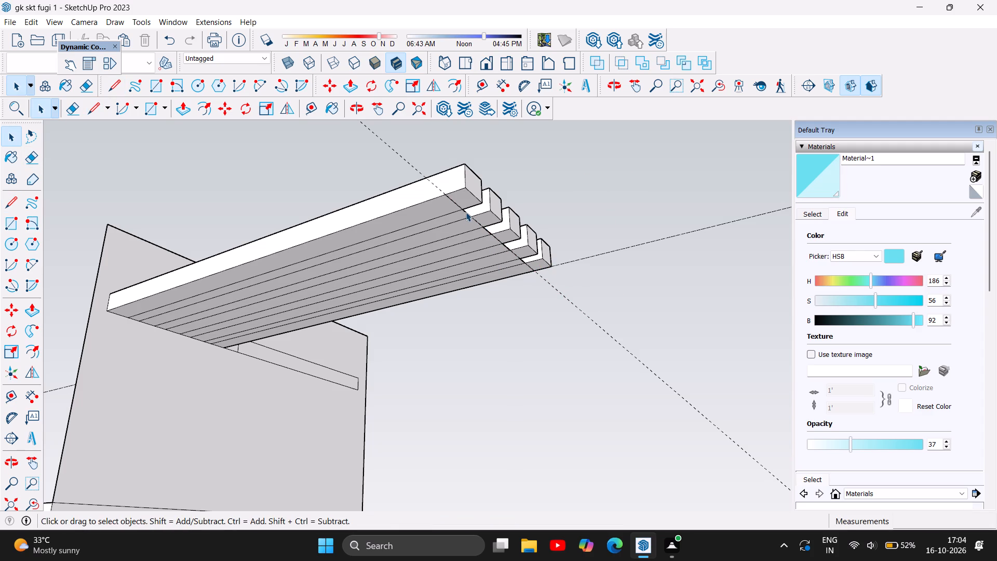
{"action": "left_click", "coordinate": [463, 216]}
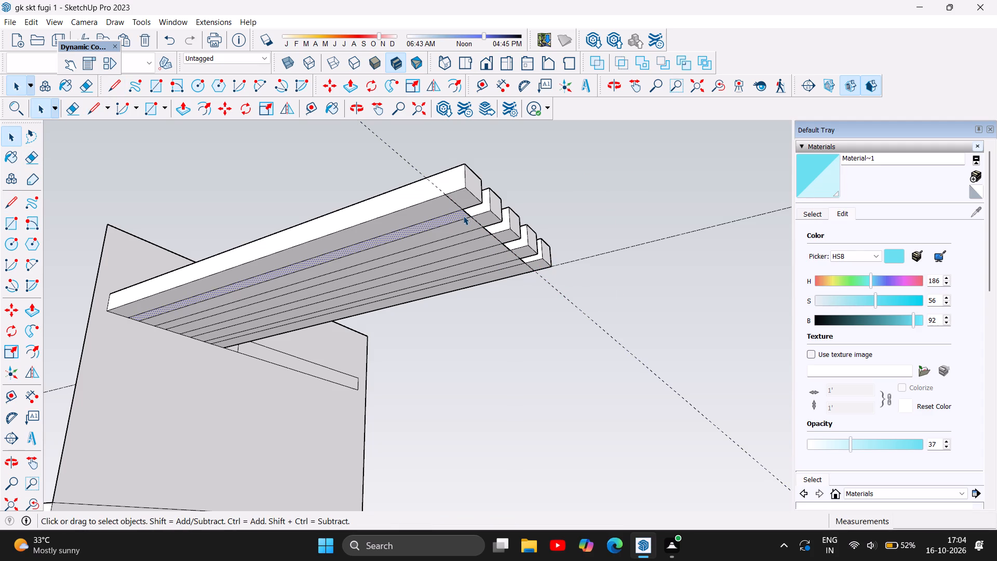
{"action": "key", "text": "Delete"}
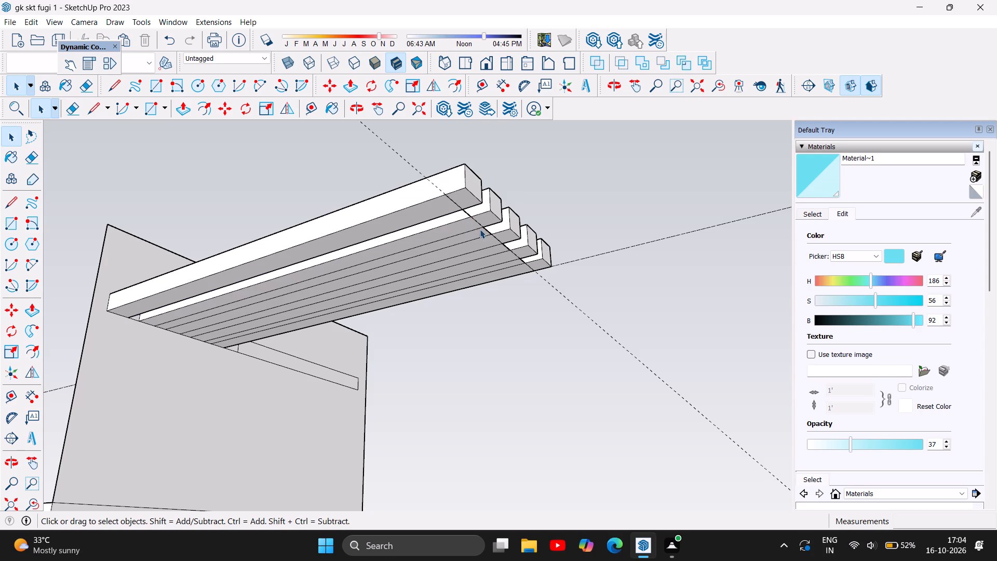
{"action": "left_click", "coordinate": [480, 231]}
{"action": "key", "text": "Delete"}
{"action": "left_click", "coordinate": [492, 250]}
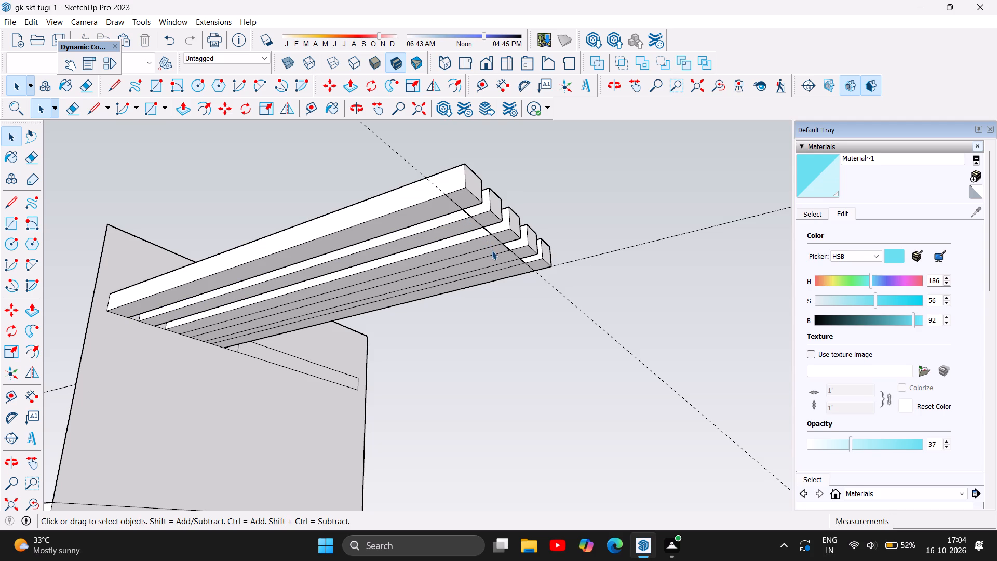
{"action": "key", "text": "Delete"}
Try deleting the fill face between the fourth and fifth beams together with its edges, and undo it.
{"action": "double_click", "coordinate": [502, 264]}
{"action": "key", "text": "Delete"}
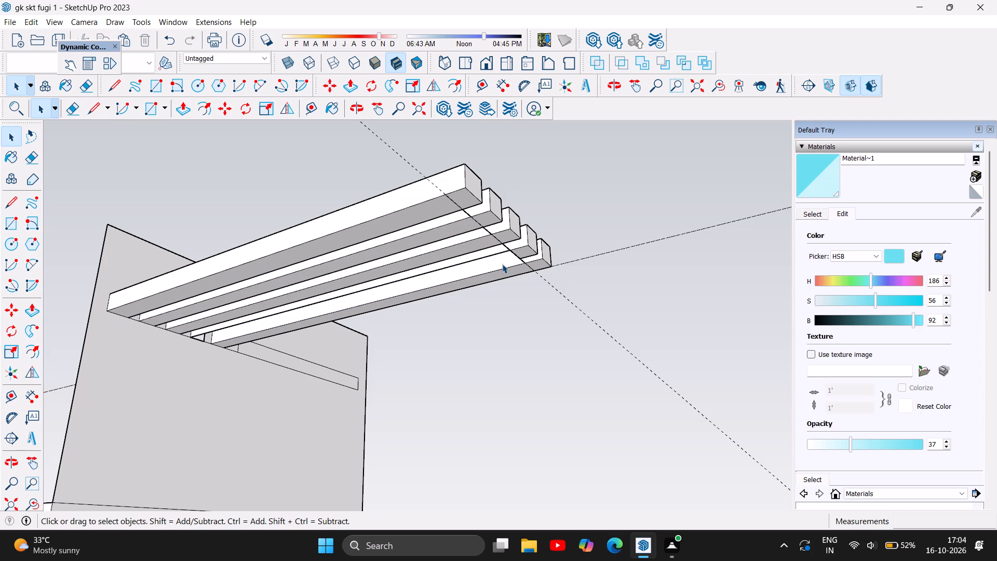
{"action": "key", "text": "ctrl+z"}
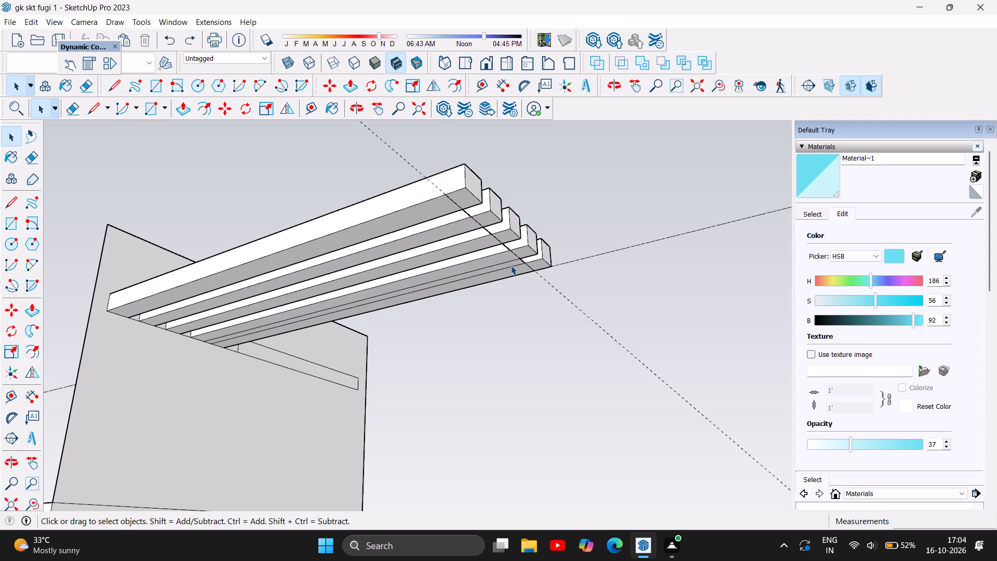
Delete only the underside face filling the gap between the fourth and fifth beams, keeping its bounding edges.
{"action": "left_click", "coordinate": [511, 265]}
{"action": "scroll", "coordinate": [511, 262], "scroll_direction": "up", "scroll_amount": 2}
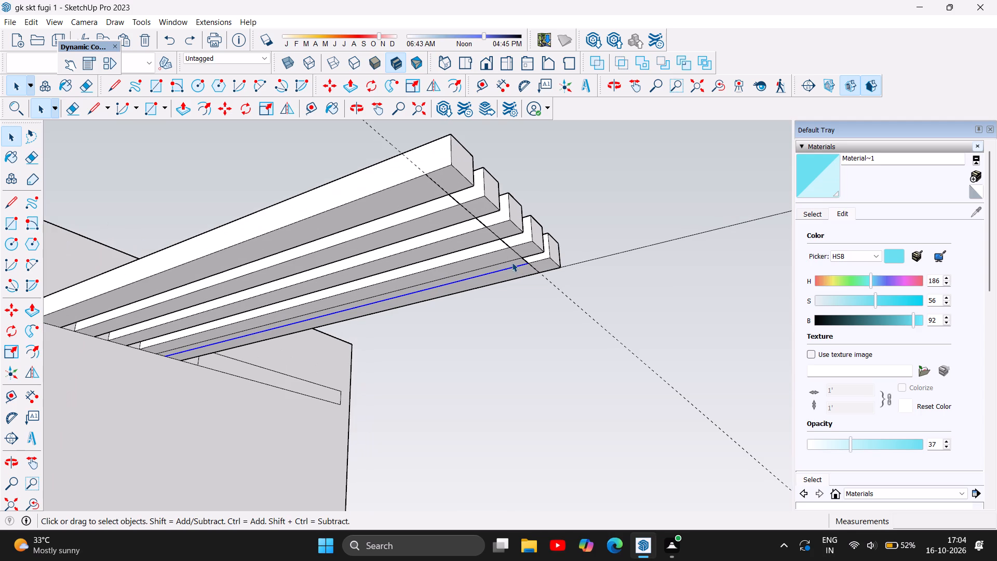
{"action": "key", "text": "Escape"}
{"action": "double_click", "coordinate": [511, 261]}
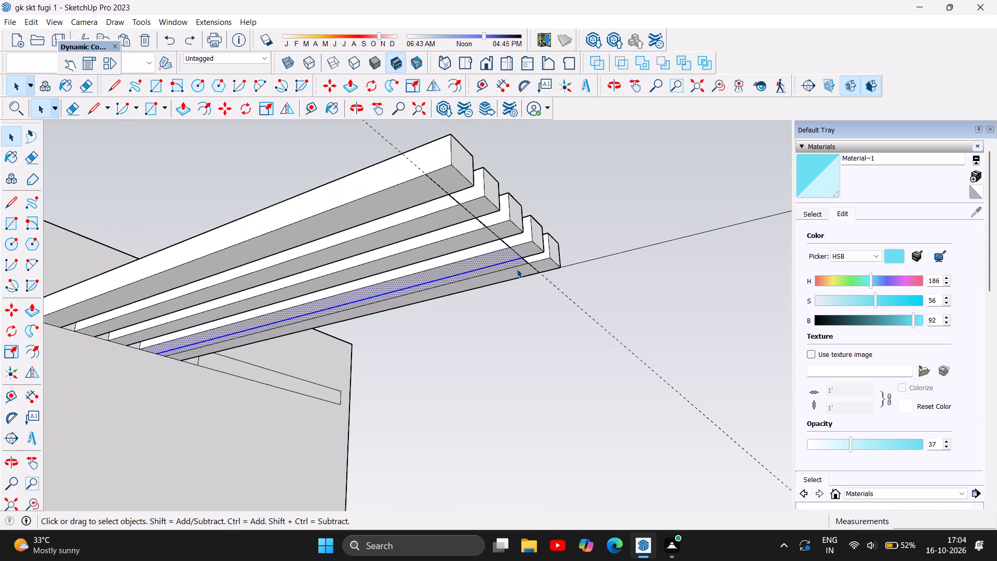
{"action": "left_click", "coordinate": [572, 330]}
{"action": "scroll", "coordinate": [516, 262], "scroll_direction": "up", "scroll_amount": 3}
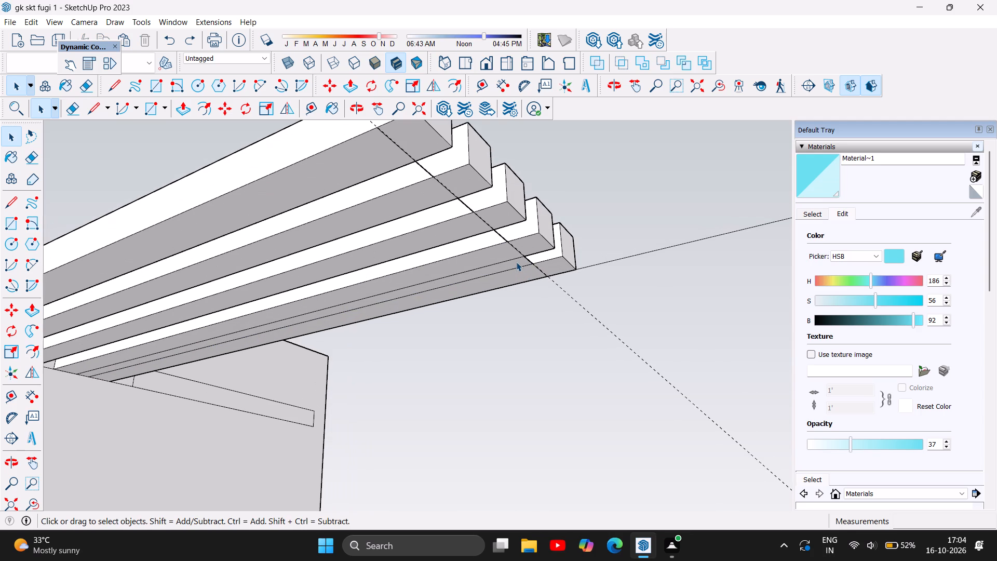
{"action": "left_click", "coordinate": [516, 262]}
{"action": "key", "text": "Delete"}
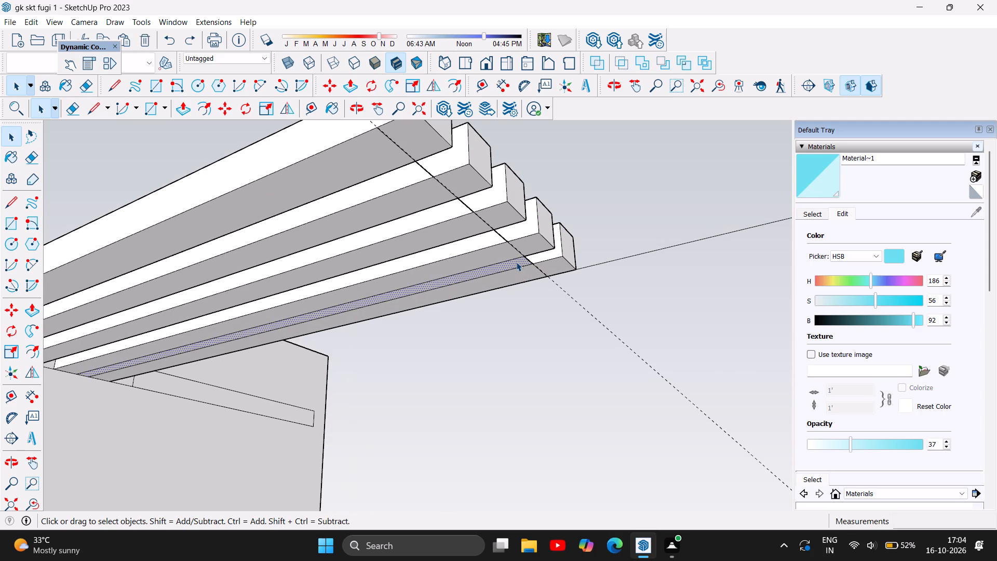
Extrude the small underside face at the first beam's free end down about 22' 2" to form a vertical post.
{"action": "scroll", "coordinate": [533, 341], "scroll_direction": "down", "scroll_amount": 2}
{"action": "scroll", "coordinate": [503, 278], "scroll_direction": "up", "scroll_amount": 6}
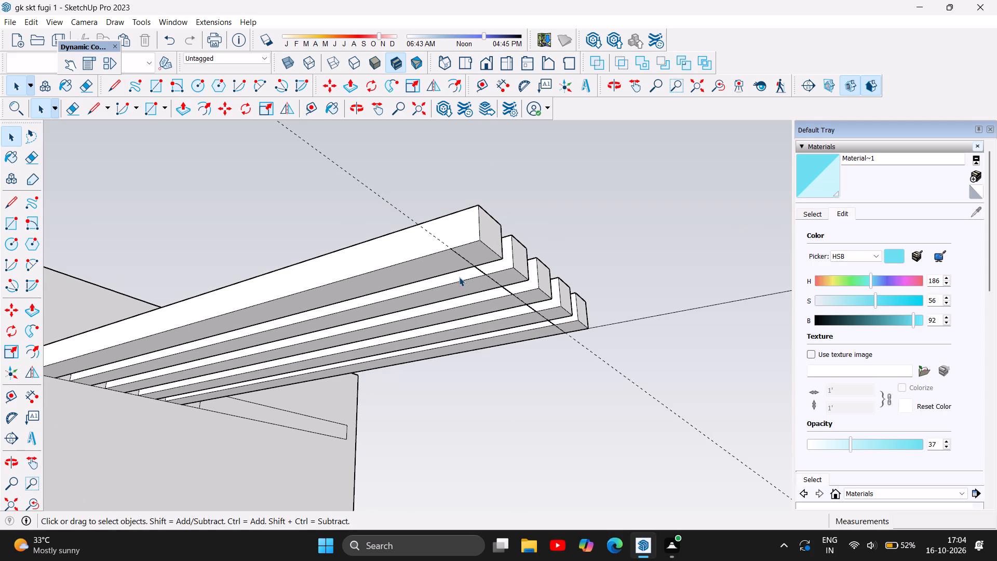
{"action": "double_click", "coordinate": [181, 111]}
{"action": "left_click", "coordinate": [473, 246]}
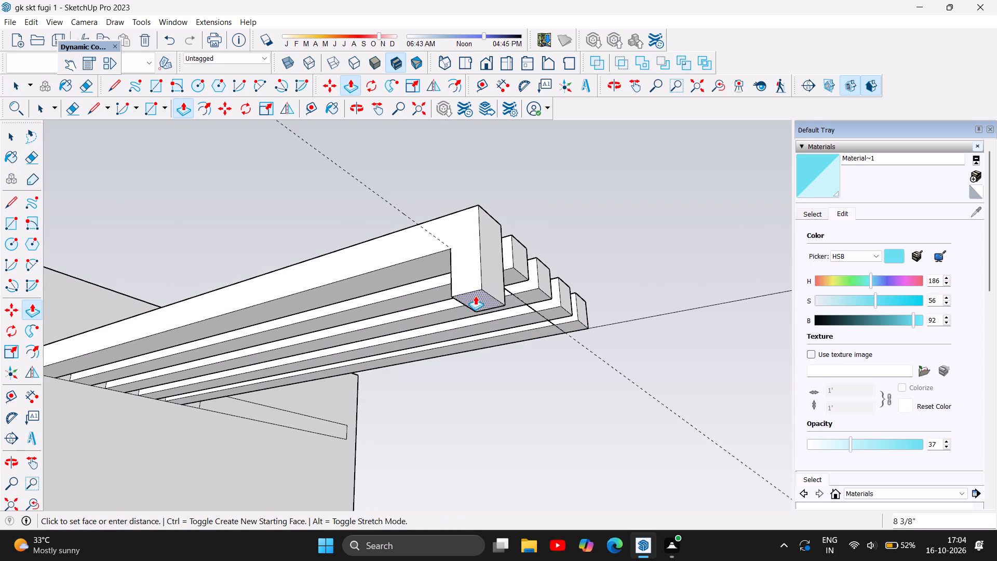
{"action": "scroll", "coordinate": [477, 290], "scroll_direction": "down", "scroll_amount": 18}
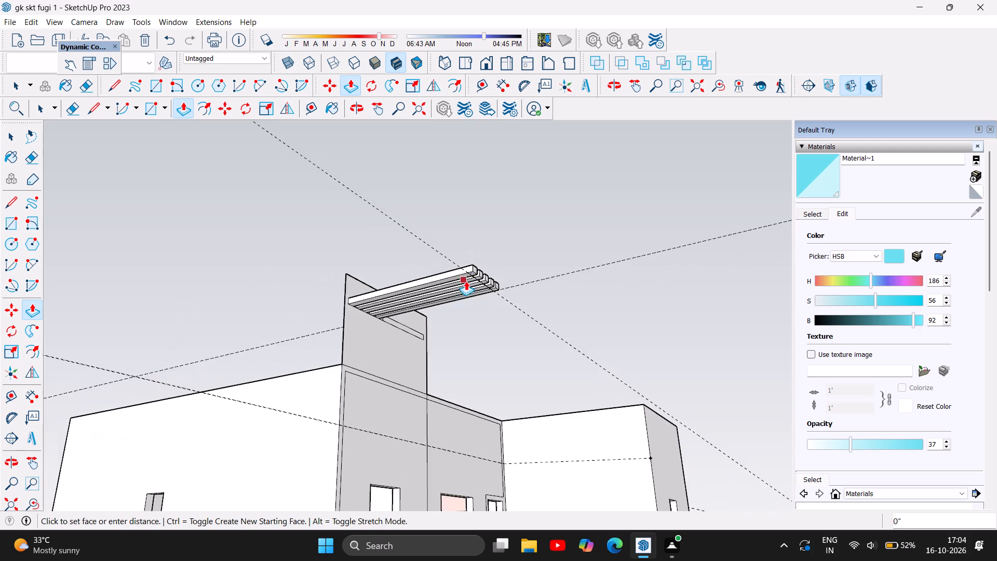
{"action": "scroll", "coordinate": [466, 280], "scroll_direction": "down", "scroll_amount": 8}
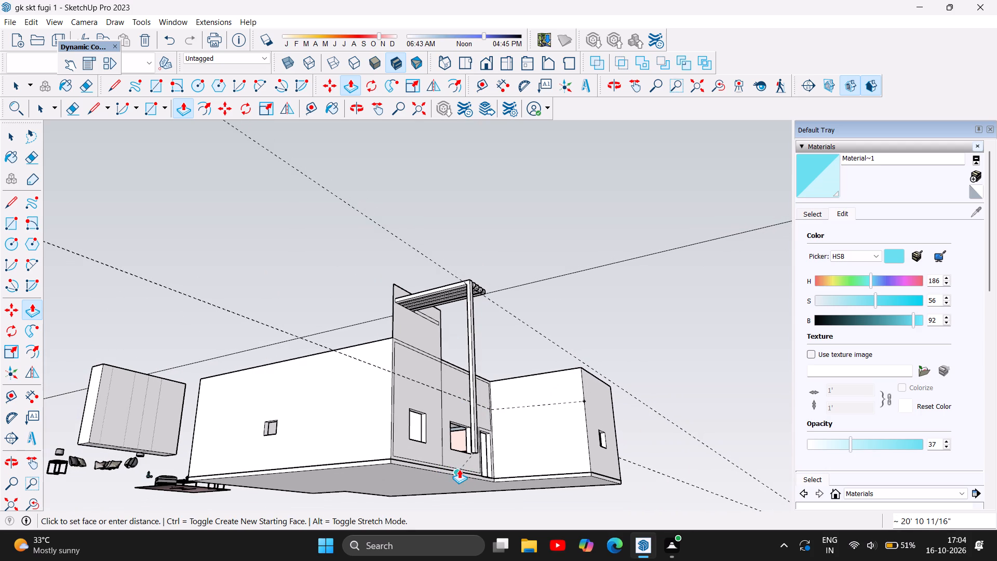
{"action": "left_click", "coordinate": [479, 464]}
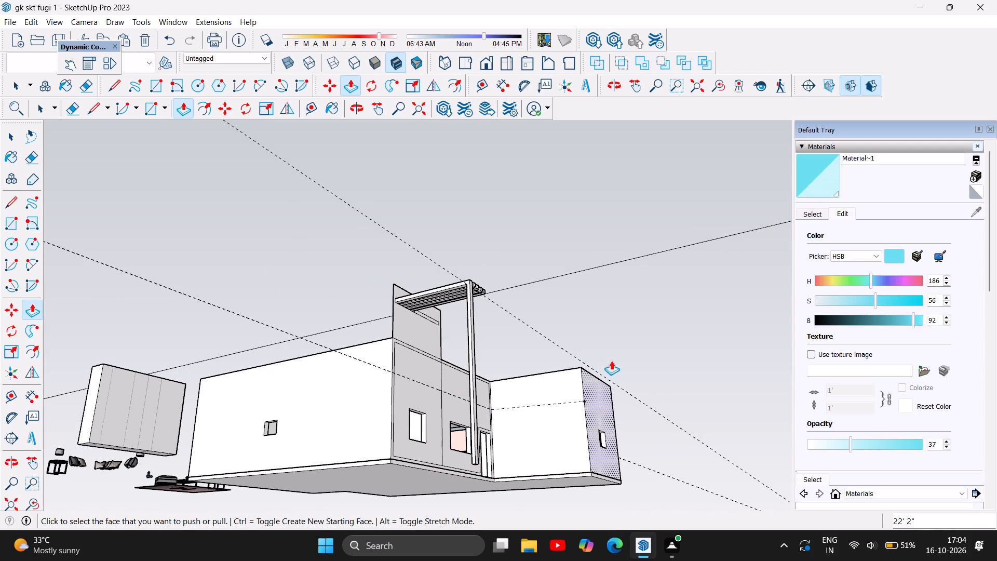
Extrude the second beam's underside end face down about 22' 2 1/8" as a post matching the first.
{"action": "scroll", "coordinate": [503, 258], "scroll_direction": "up", "scroll_amount": 11}
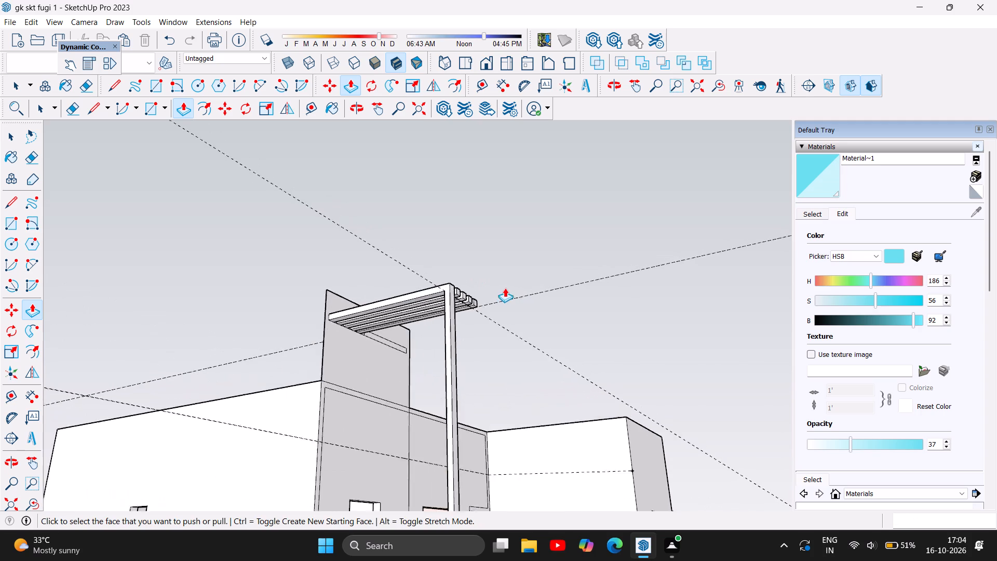
{"action": "scroll", "coordinate": [505, 288], "scroll_direction": "up", "scroll_amount": 2}
{"action": "scroll", "coordinate": [452, 297], "scroll_direction": "up", "scroll_amount": 10}
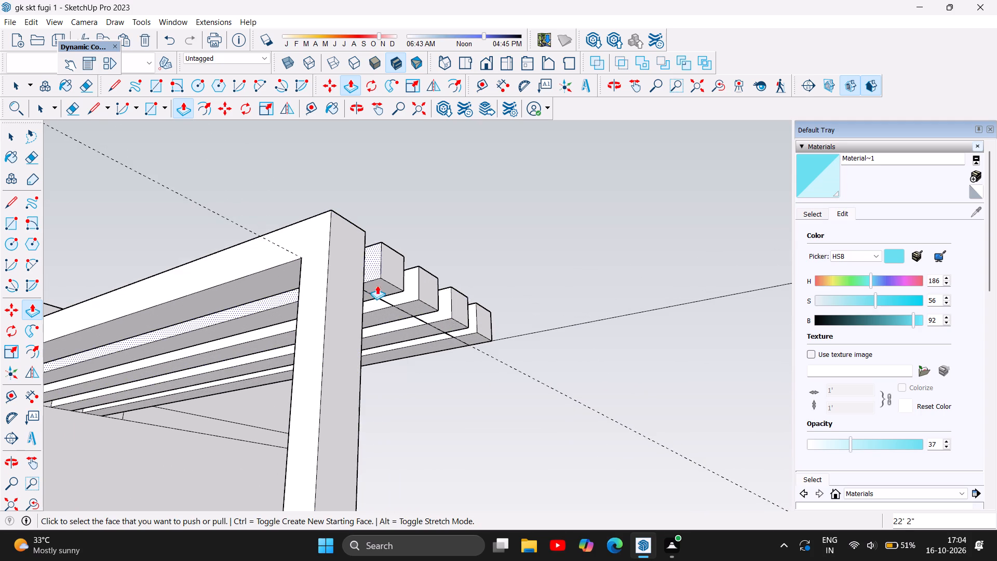
{"action": "left_click", "coordinate": [389, 284]}
{"action": "scroll", "coordinate": [393, 323], "scroll_direction": "down", "scroll_amount": 6}
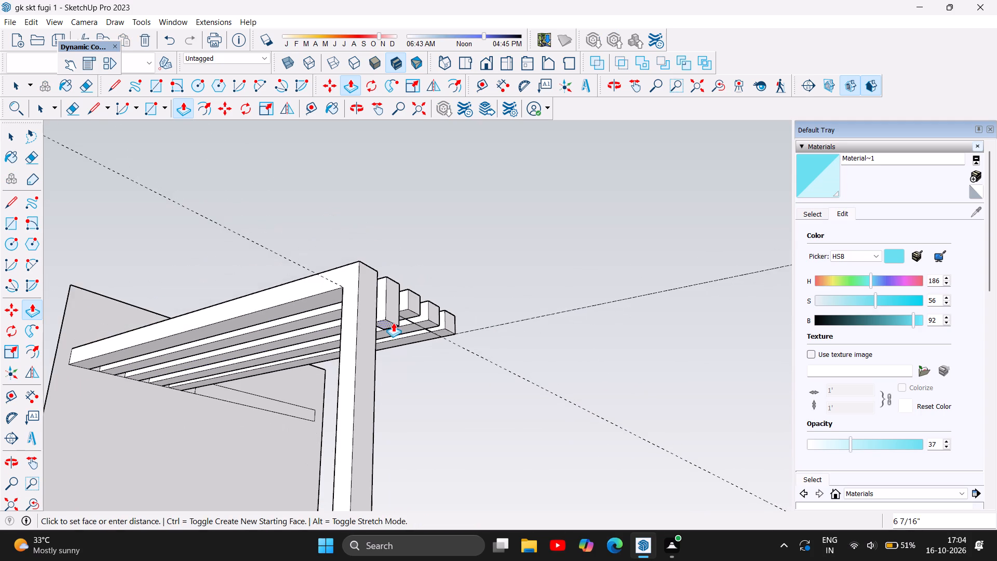
{"action": "scroll", "coordinate": [393, 323], "scroll_direction": "down", "scroll_amount": 14}
{"action": "scroll", "coordinate": [416, 392], "scroll_direction": "down", "scroll_amount": 6}
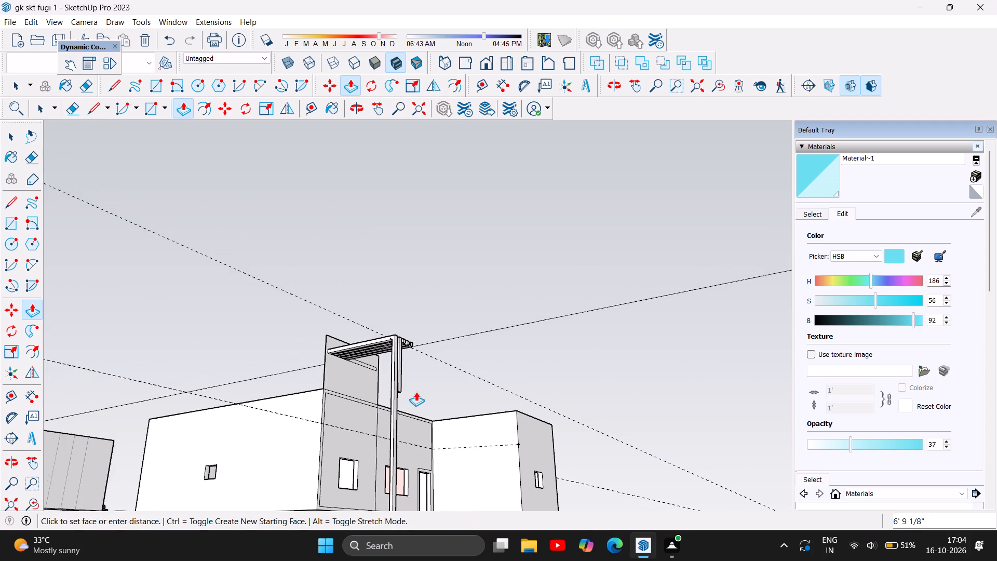
{"action": "scroll", "coordinate": [416, 392], "scroll_direction": "down", "scroll_amount": 7}
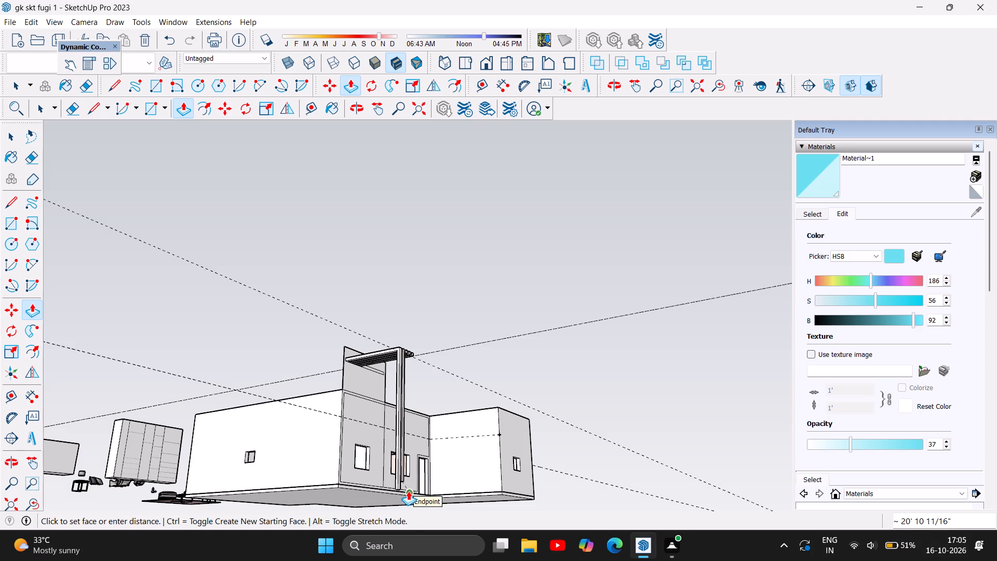
{"action": "scroll", "coordinate": [405, 480], "scroll_direction": "up", "scroll_amount": 10}
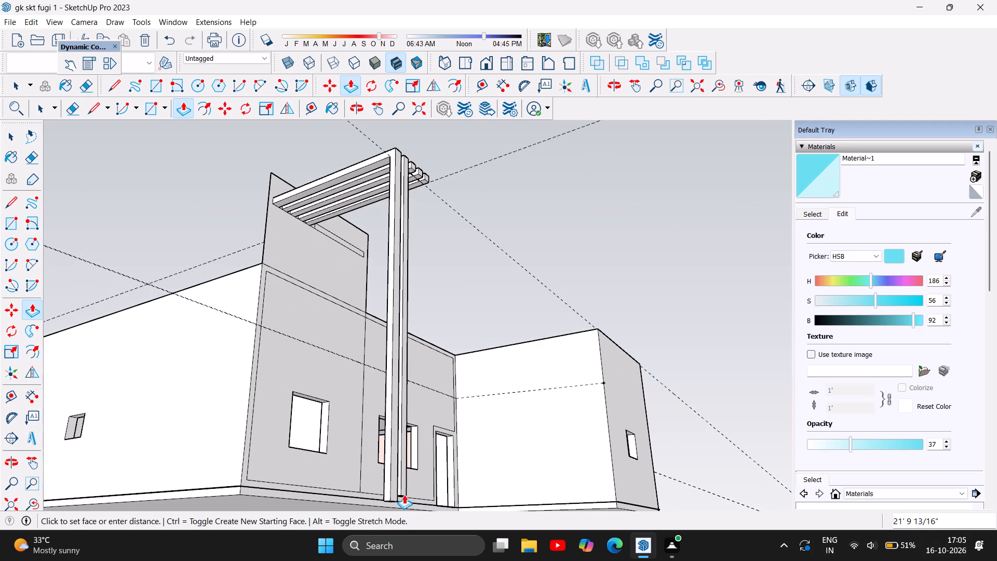
{"action": "left_click", "coordinate": [398, 502]}
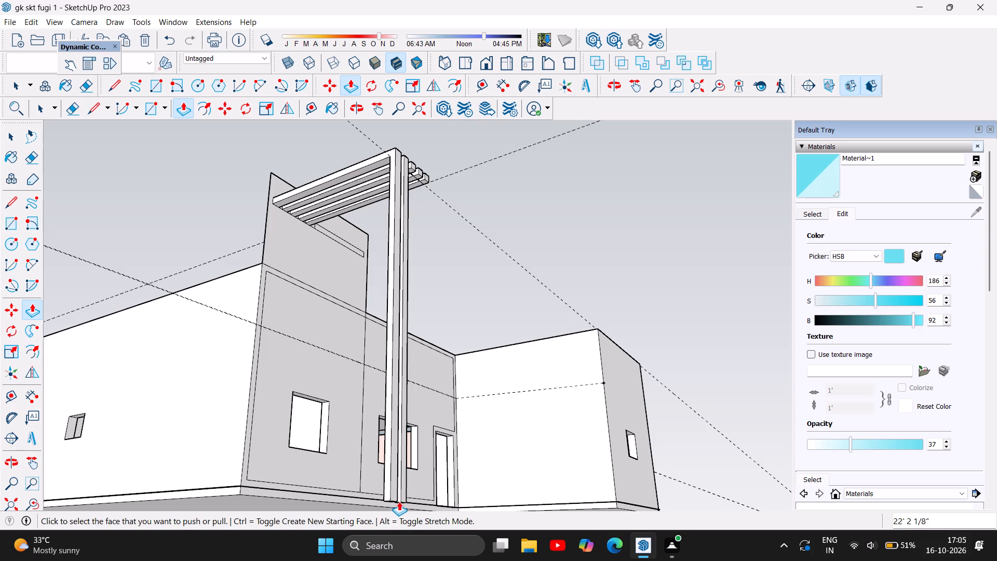
Extrude the third beam's underside end face down about 22' 2 5/8", level with the neighbouring posts.
{"action": "scroll", "coordinate": [419, 144], "scroll_direction": "up", "scroll_amount": 3}
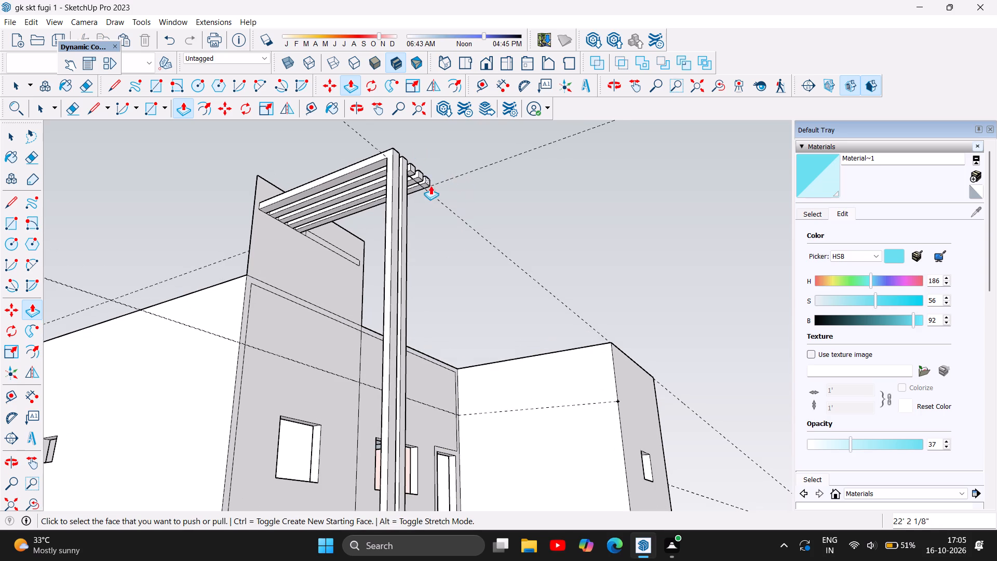
{"action": "scroll", "coordinate": [432, 181], "scroll_direction": "up", "scroll_amount": 7}
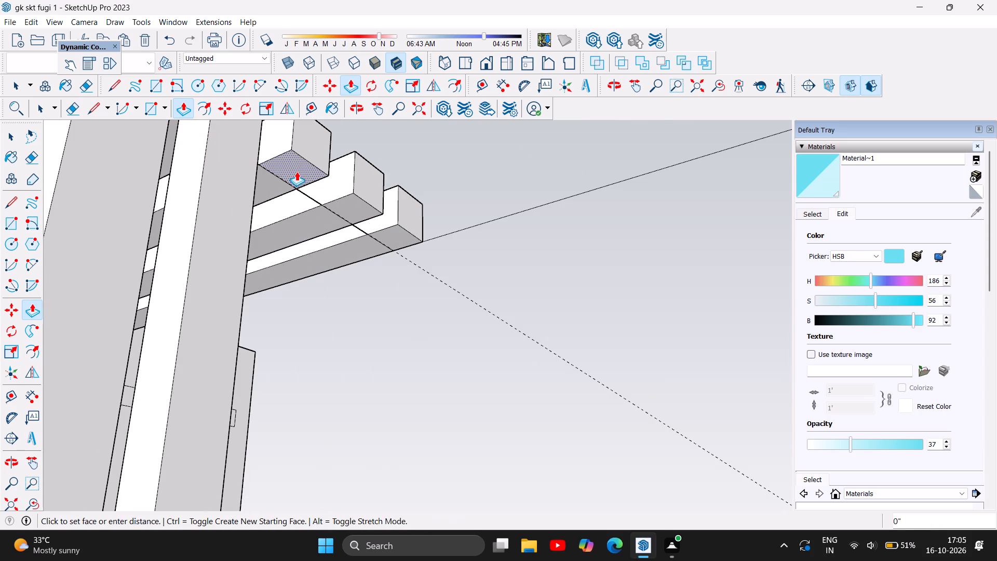
{"action": "left_click", "coordinate": [297, 171]}
{"action": "scroll", "coordinate": [322, 231], "scroll_direction": "down", "scroll_amount": 17}
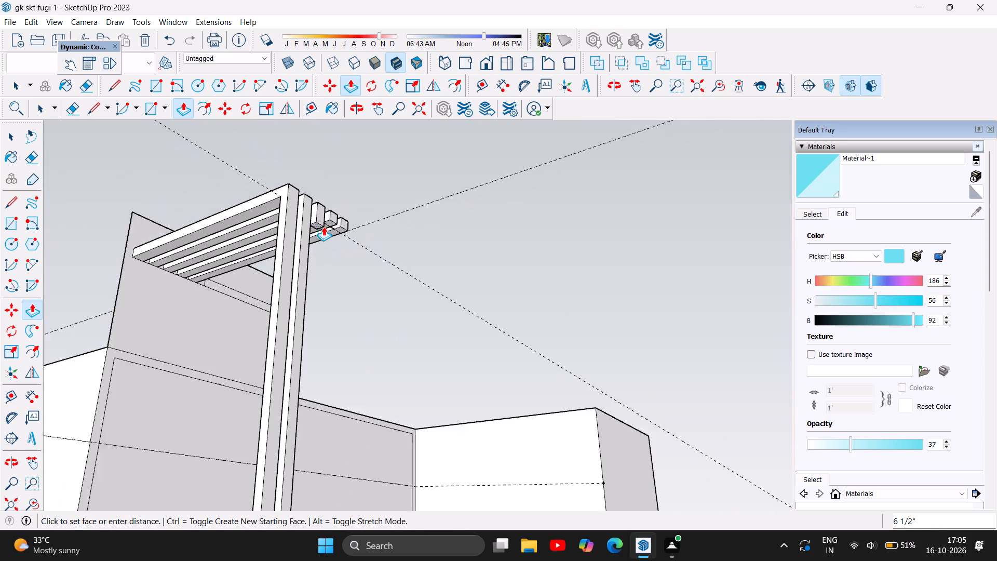
{"action": "scroll", "coordinate": [324, 226], "scroll_direction": "down", "scroll_amount": 8}
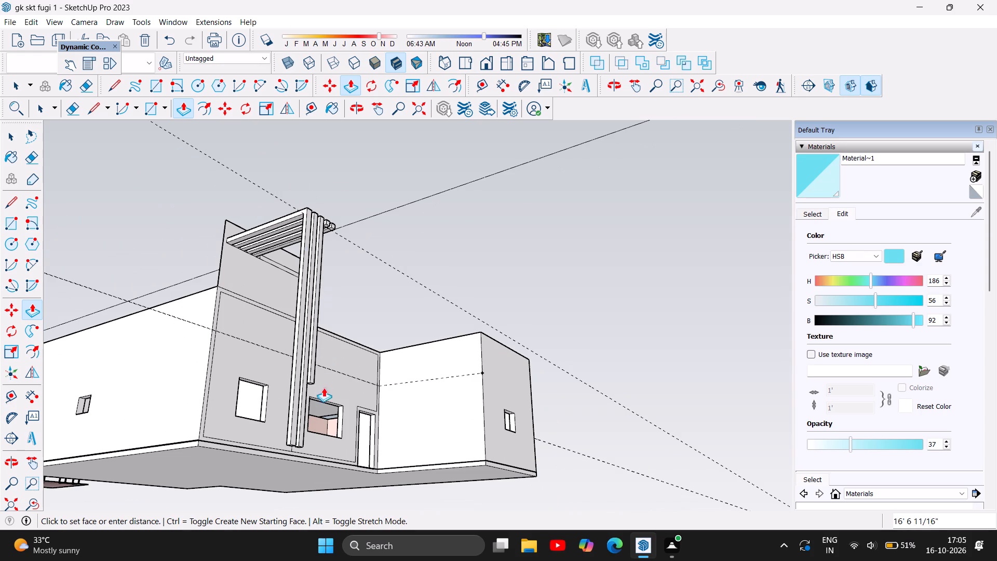
{"action": "scroll", "coordinate": [309, 432], "scroll_direction": "up", "scroll_amount": 3}
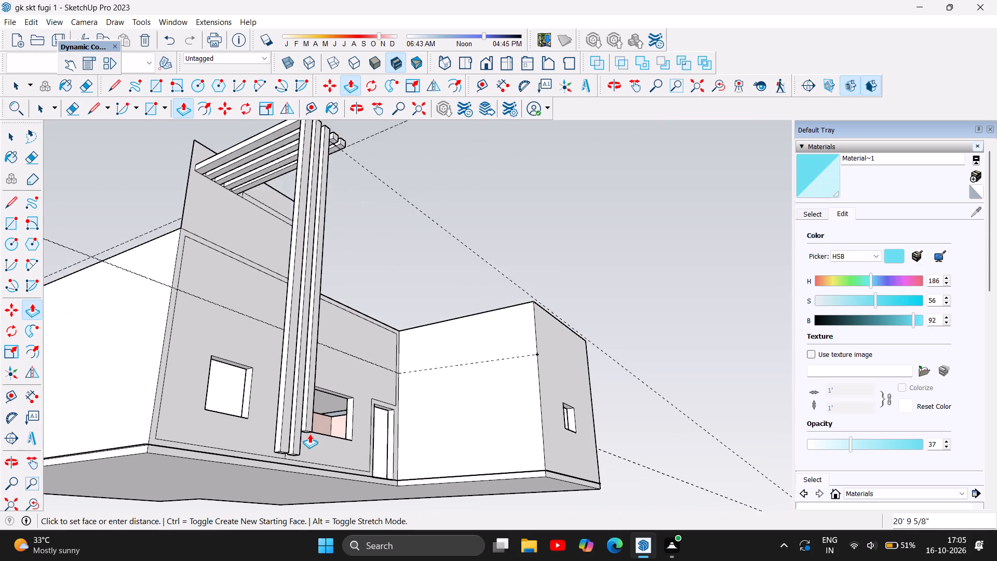
{"action": "scroll", "coordinate": [309, 434], "scroll_direction": "up", "scroll_amount": 2}
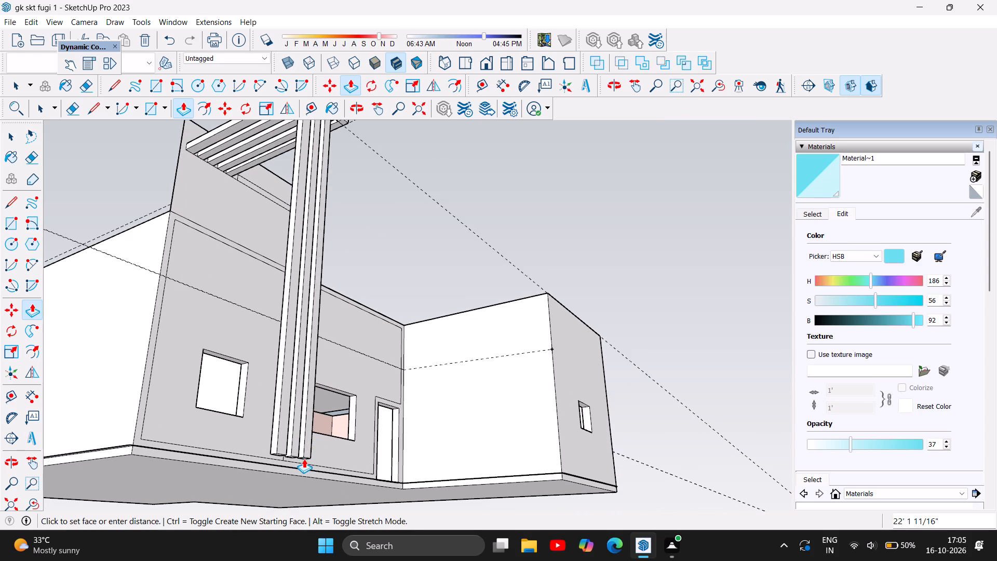
{"action": "left_click", "coordinate": [304, 460]}
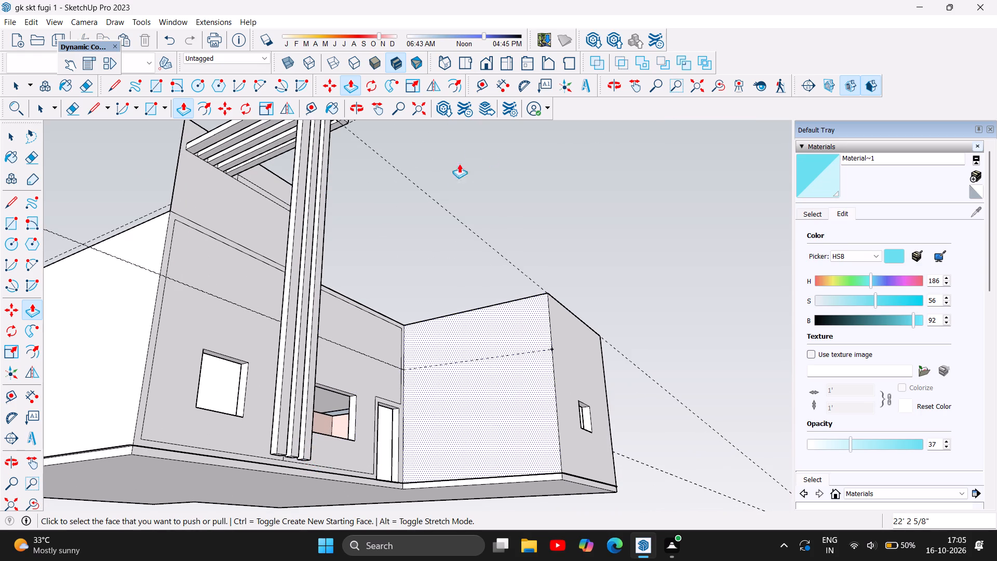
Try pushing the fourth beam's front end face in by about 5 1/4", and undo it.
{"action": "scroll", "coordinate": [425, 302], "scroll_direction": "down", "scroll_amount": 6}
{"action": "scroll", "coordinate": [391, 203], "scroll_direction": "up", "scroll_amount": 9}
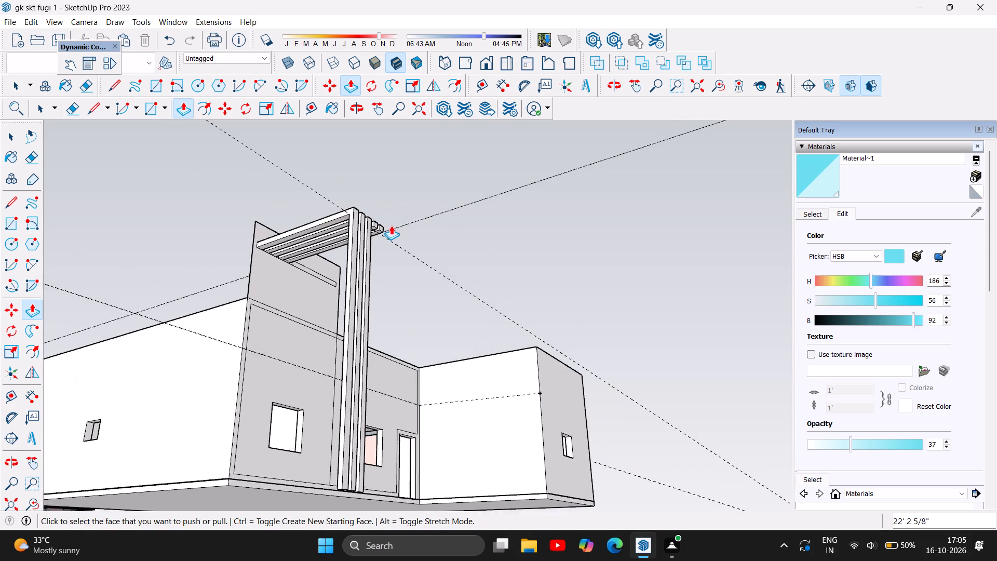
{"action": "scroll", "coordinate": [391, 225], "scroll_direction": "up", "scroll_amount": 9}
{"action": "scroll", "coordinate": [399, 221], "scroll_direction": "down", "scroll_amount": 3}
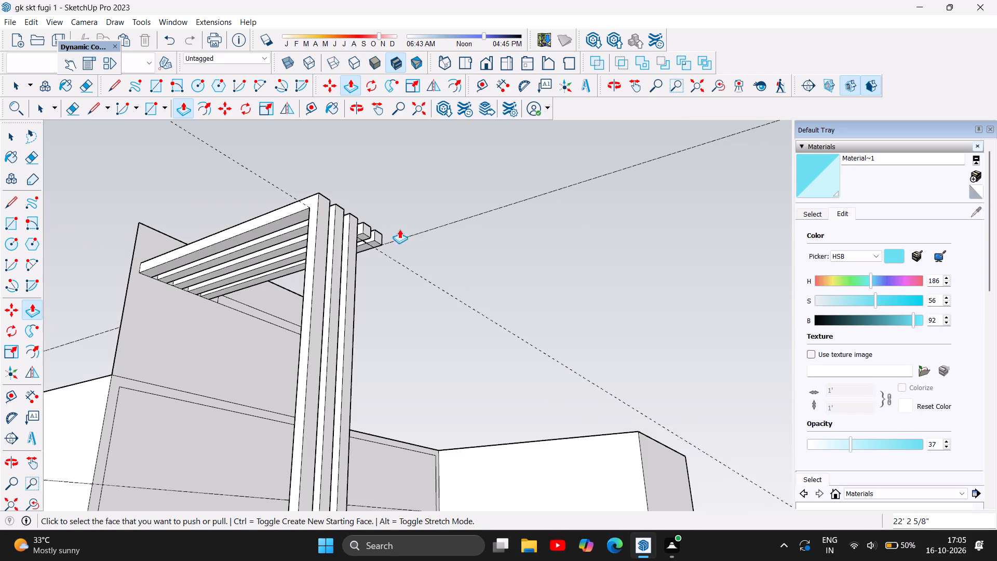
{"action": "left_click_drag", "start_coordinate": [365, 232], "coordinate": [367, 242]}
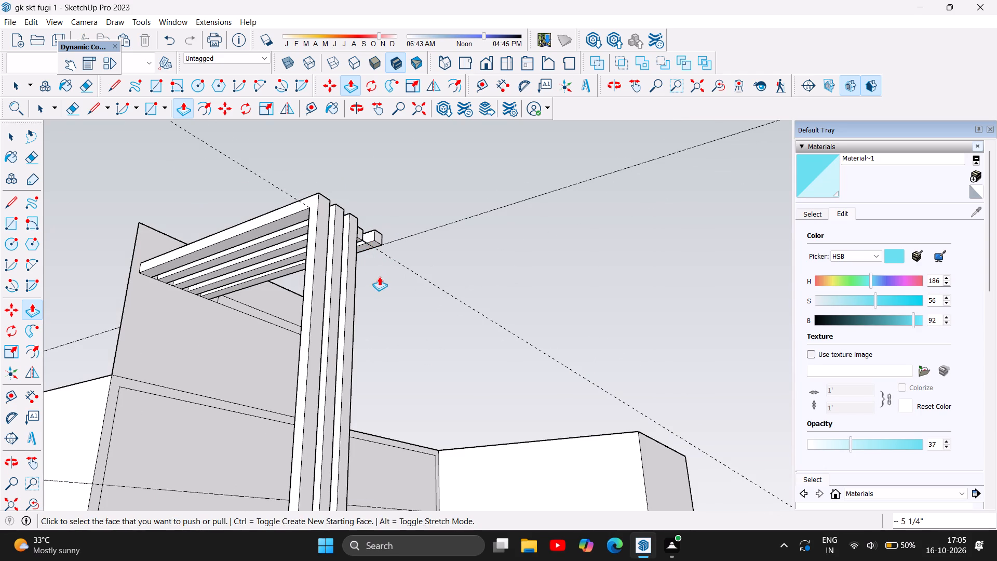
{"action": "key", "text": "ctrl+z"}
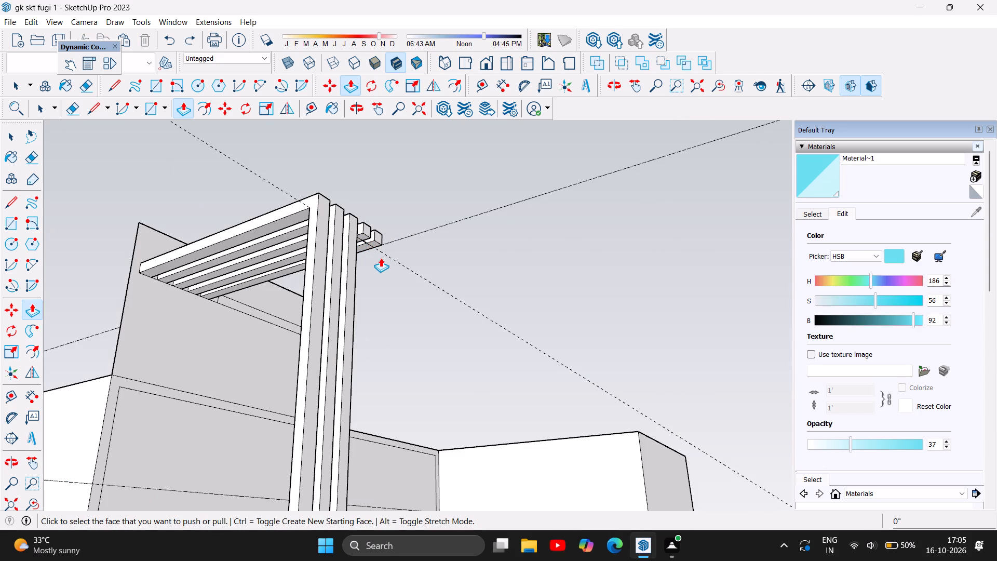
Extrude the fourth beam's underside end face down about 22' 3 5/16" to form its post.
{"action": "scroll", "coordinate": [358, 231], "scroll_direction": "up", "scroll_amount": 8}
{"action": "left_click", "coordinate": [366, 237]}
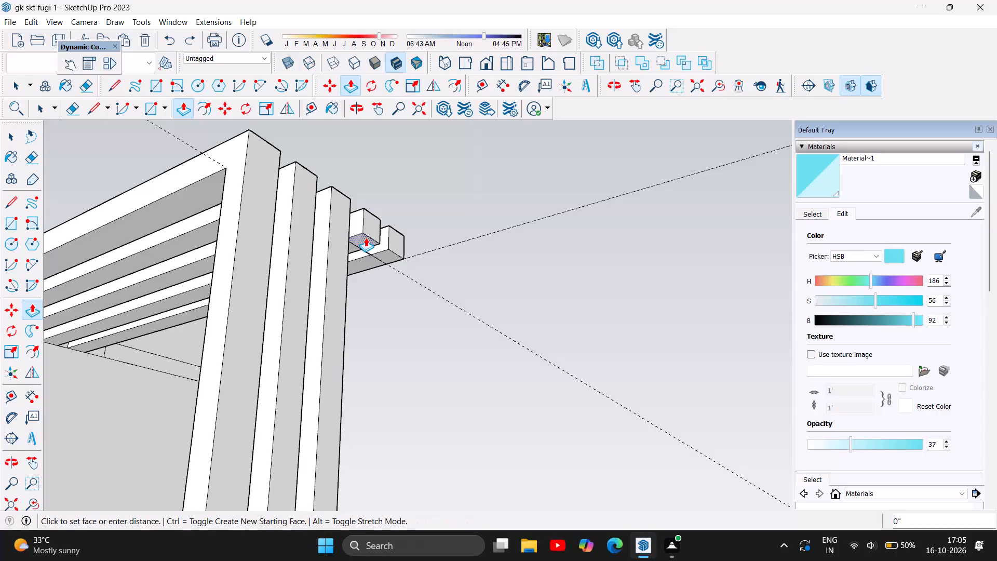
{"action": "scroll", "coordinate": [384, 280], "scroll_direction": "down", "scroll_amount": 12}
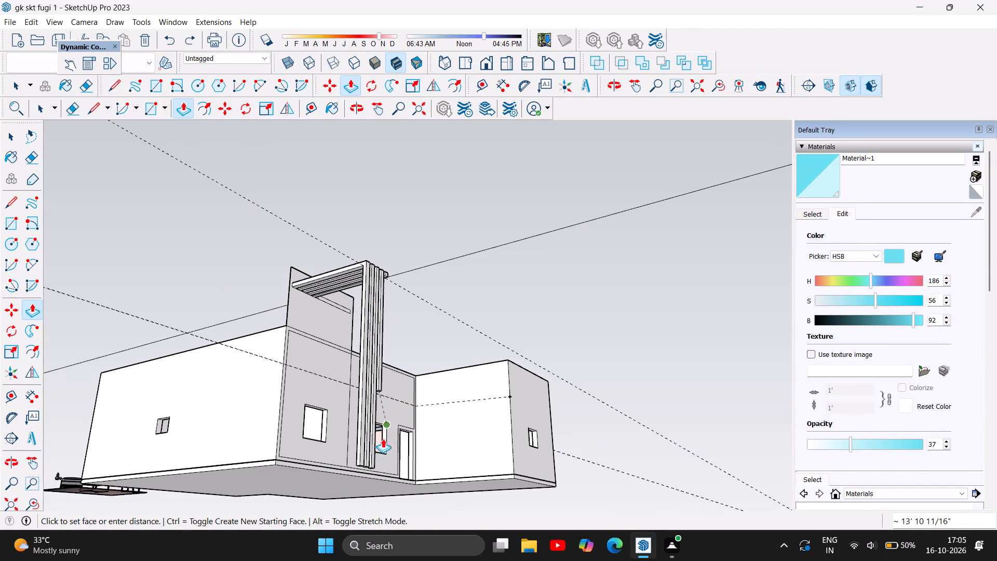
{"action": "scroll", "coordinate": [379, 449], "scroll_direction": "up", "scroll_amount": 3}
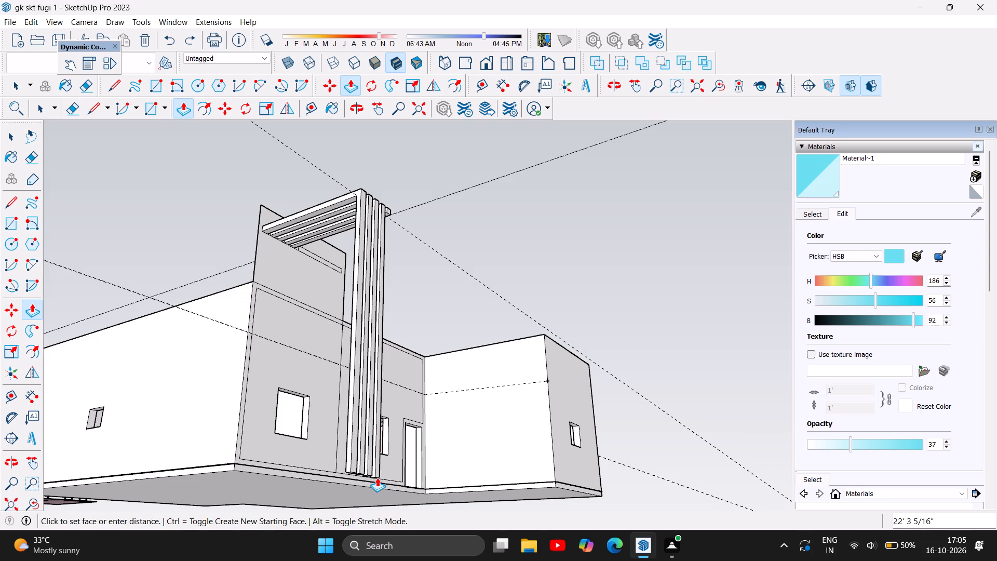
{"action": "left_click", "coordinate": [377, 477]}
Extrude the fifth beam's underside end face down about 21' 10 13/16" to complete the row of posts.
{"action": "scroll", "coordinate": [394, 195], "scroll_direction": "up", "scroll_amount": 3}
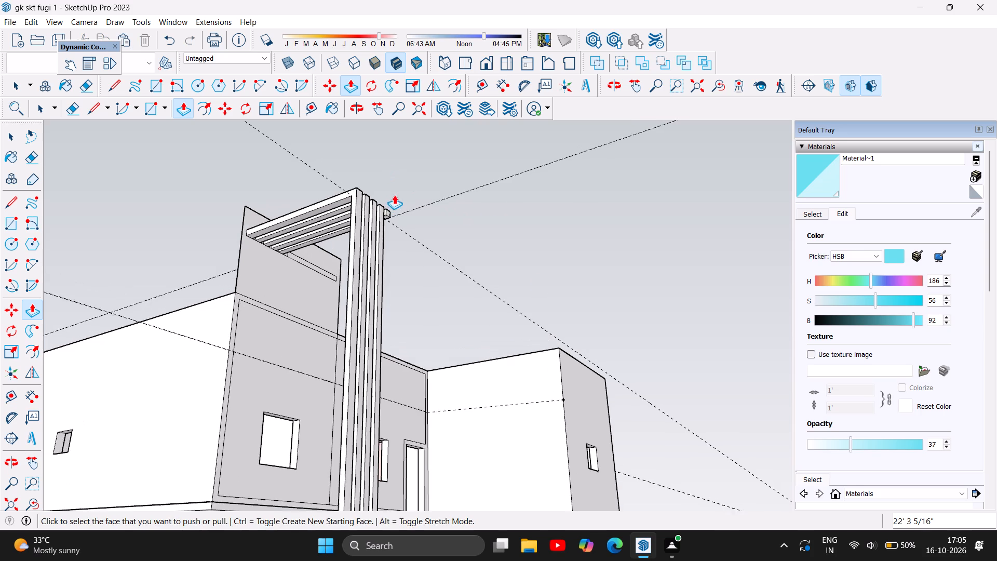
{"action": "scroll", "coordinate": [394, 195], "scroll_direction": "up", "scroll_amount": 12}
{"action": "scroll", "coordinate": [400, 238], "scroll_direction": "down", "scroll_amount": 3}
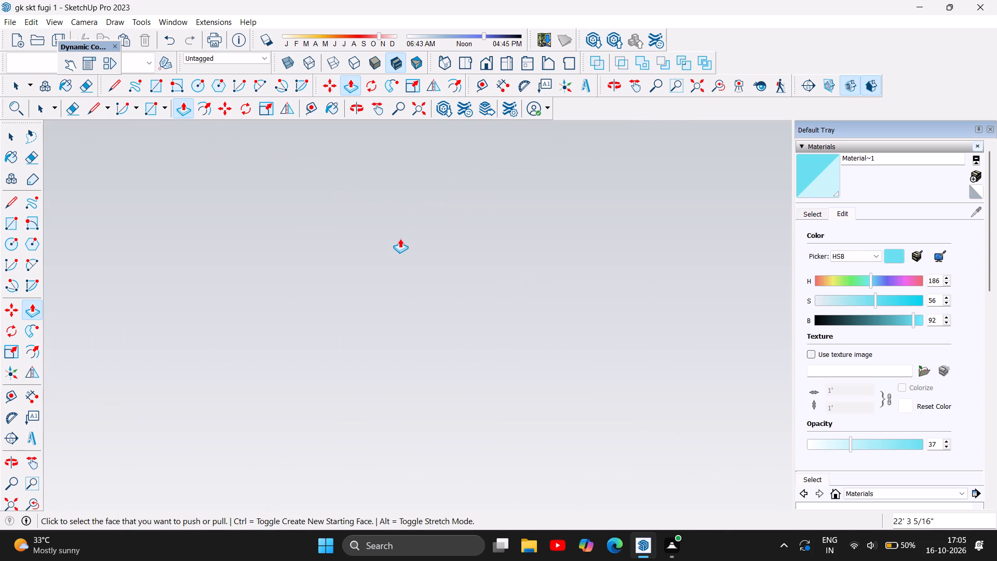
{"action": "scroll", "coordinate": [400, 238], "scroll_direction": "down", "scroll_amount": 2}
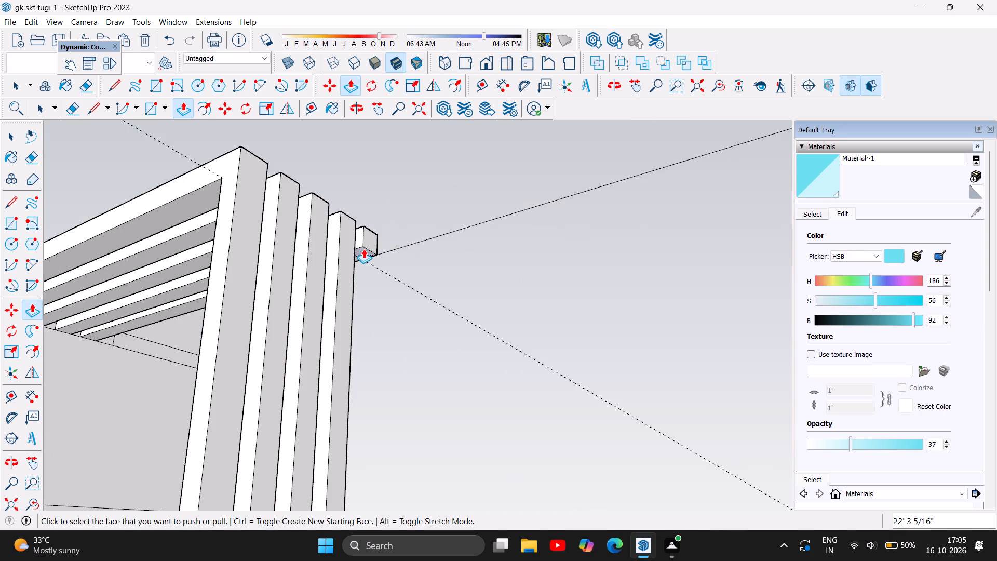
{"action": "left_click", "coordinate": [361, 246]}
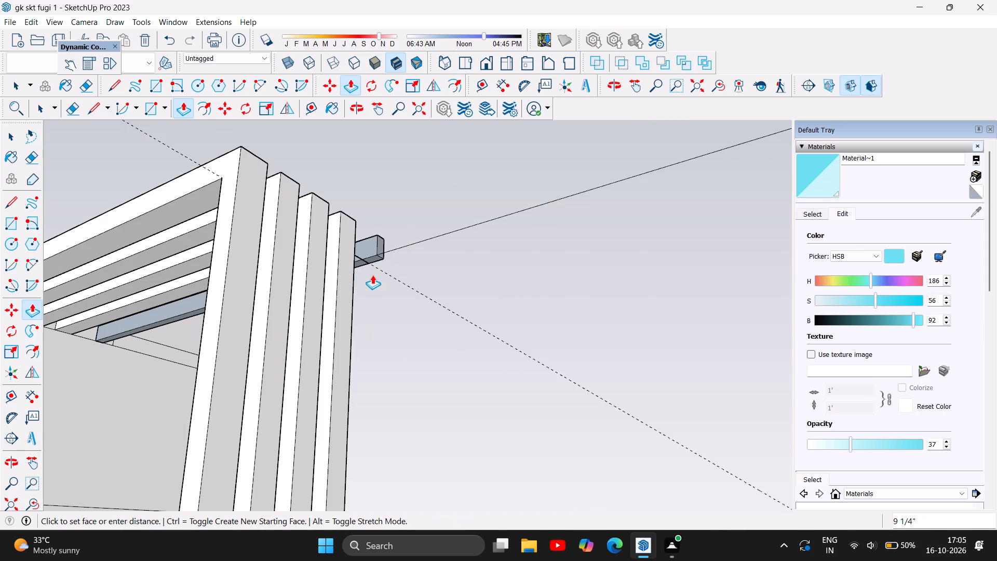
{"action": "key", "text": "Escape"}
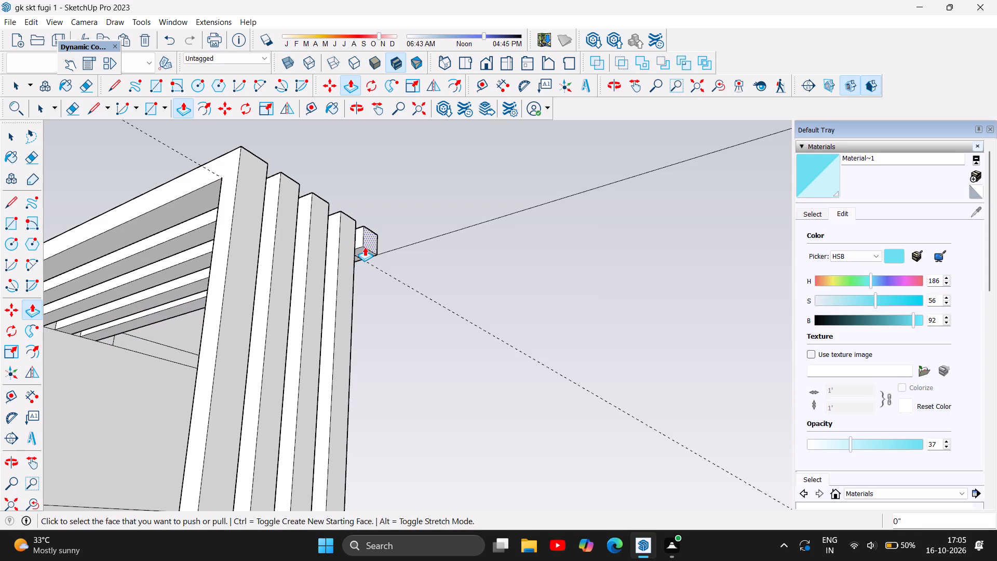
{"action": "left_click", "coordinate": [363, 247]}
{"action": "scroll", "coordinate": [374, 290], "scroll_direction": "down", "scroll_amount": 7}
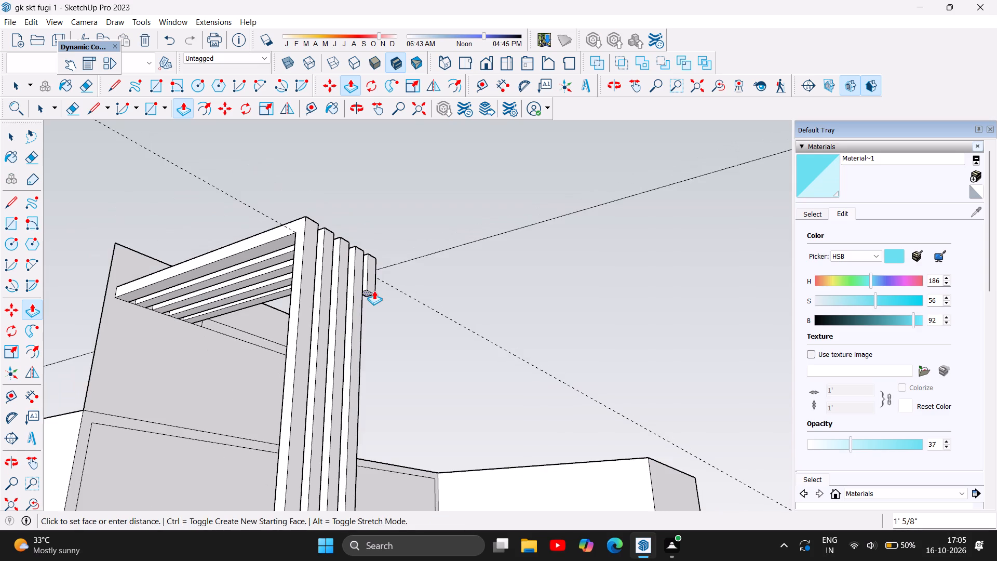
{"action": "scroll", "coordinate": [374, 290], "scroll_direction": "down", "scroll_amount": 12}
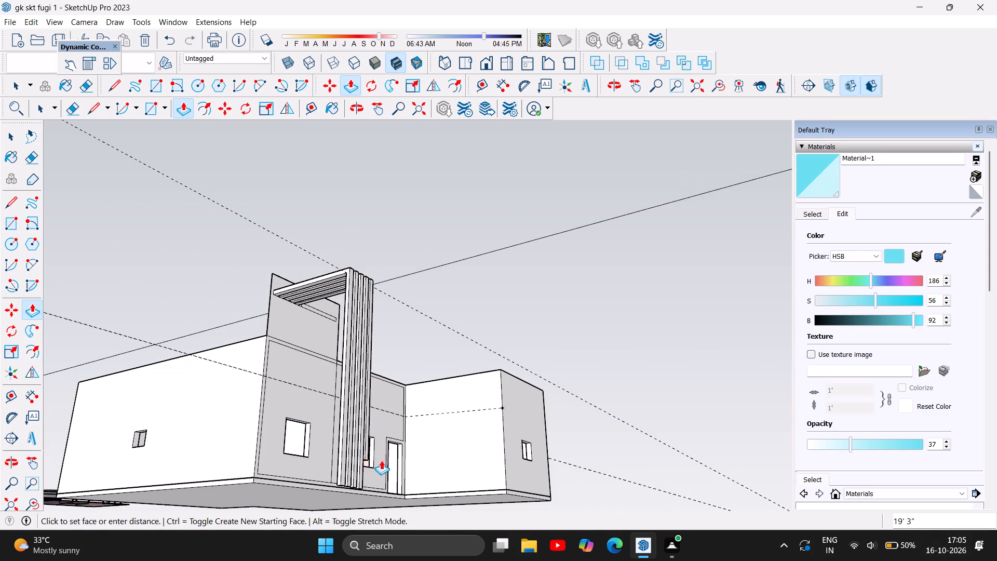
{"action": "left_click", "coordinate": [366, 485]}
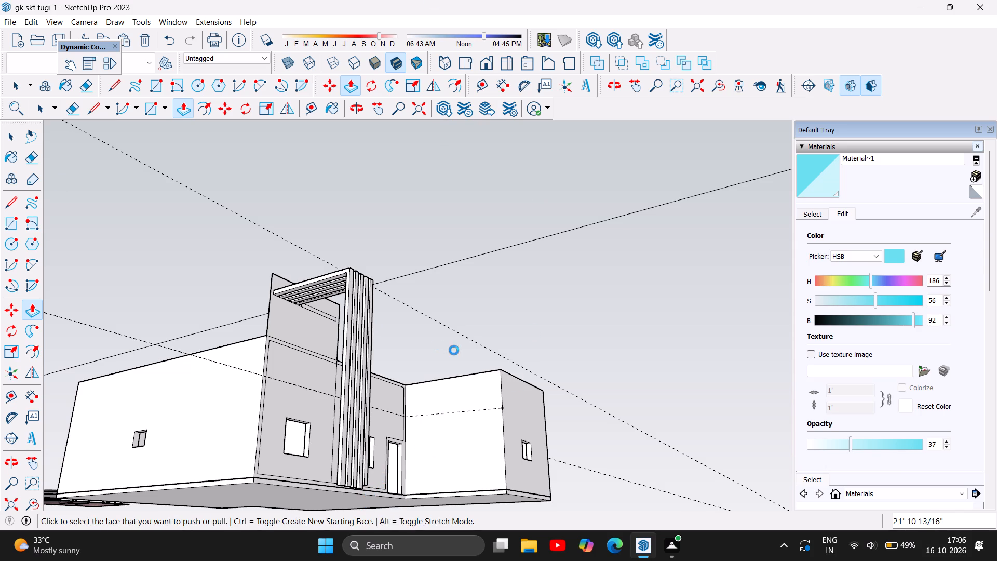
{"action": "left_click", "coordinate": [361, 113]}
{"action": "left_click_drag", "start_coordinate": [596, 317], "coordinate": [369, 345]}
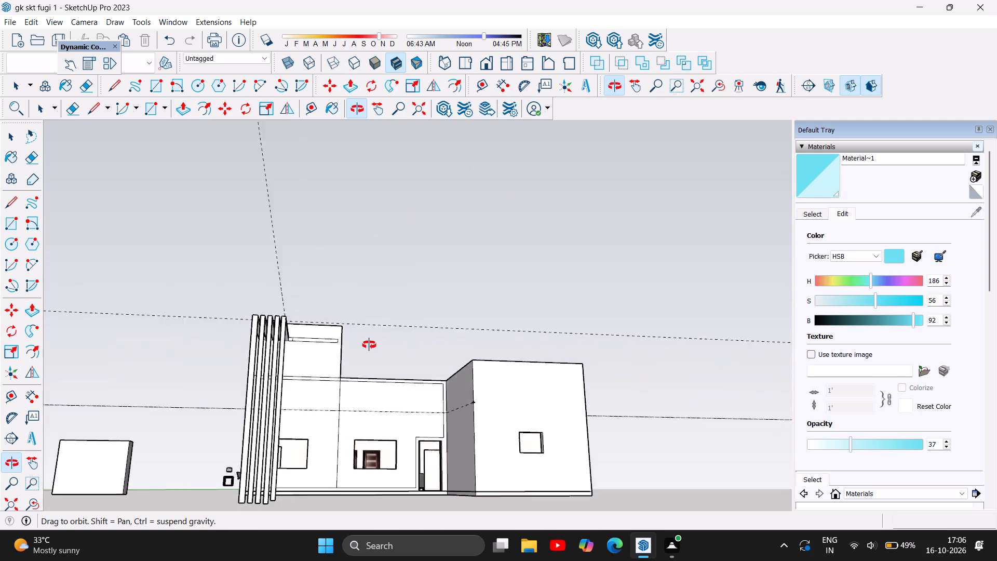
Extrude the front face of the plinth below the recessed facade outward about 14' 11 5/16" to form a porch floor.
{"action": "left_click_drag", "start_coordinate": [369, 345], "coordinate": [367, 418]}
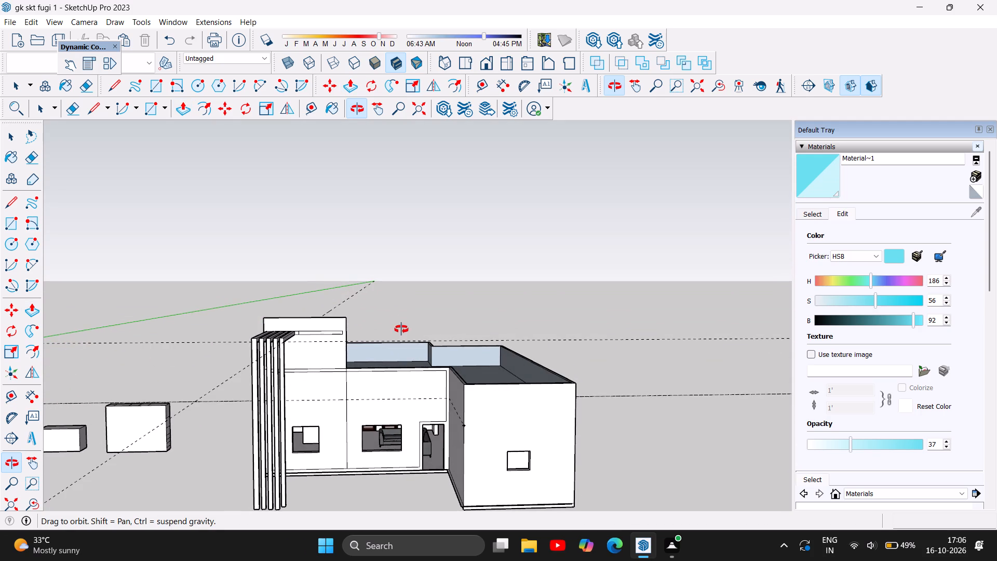
{"action": "scroll", "coordinate": [405, 323], "scroll_direction": "down", "scroll_amount": 4}
{"action": "scroll", "coordinate": [426, 448], "scroll_direction": "up", "scroll_amount": 3}
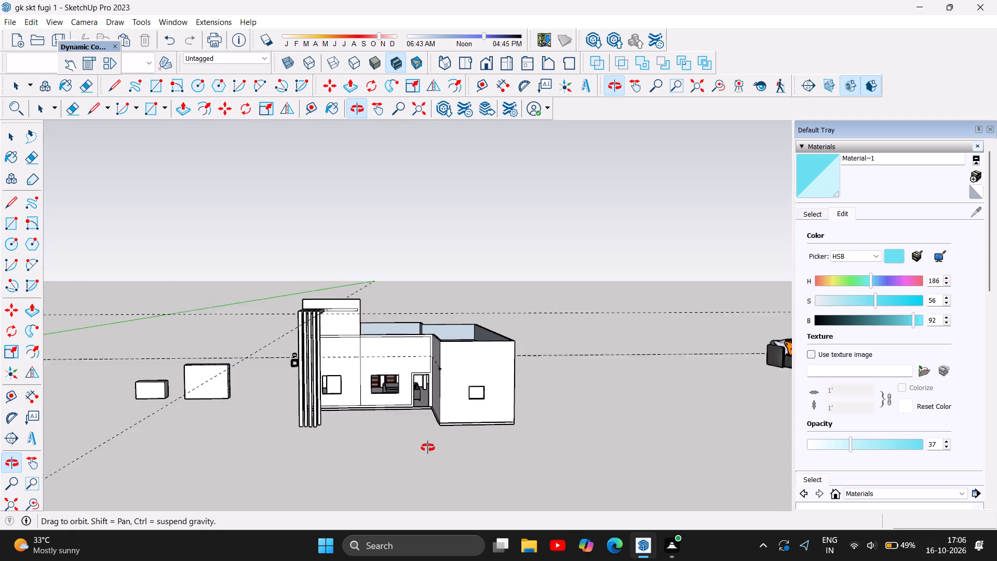
{"action": "scroll", "coordinate": [428, 448], "scroll_direction": "up", "scroll_amount": 9}
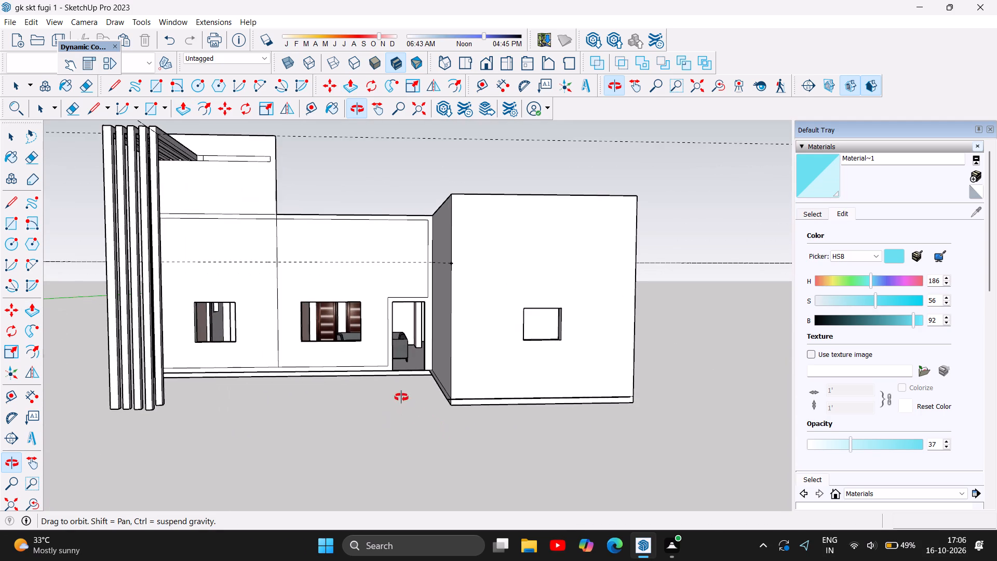
{"action": "scroll", "coordinate": [345, 383], "scroll_direction": "up", "scroll_amount": 2}
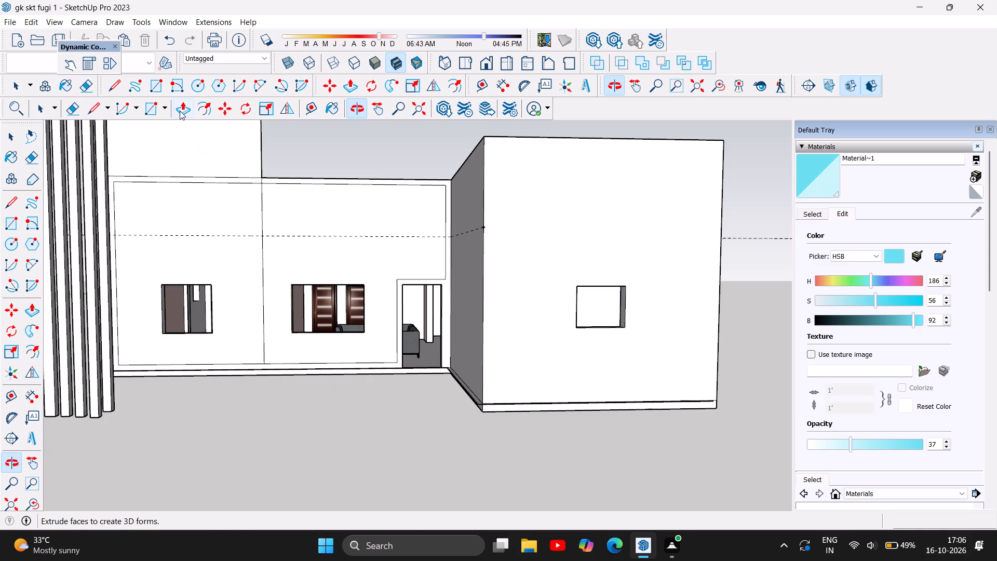
{"action": "left_click", "coordinate": [180, 111]}
{"action": "scroll", "coordinate": [174, 381], "scroll_direction": "up", "scroll_amount": 2}
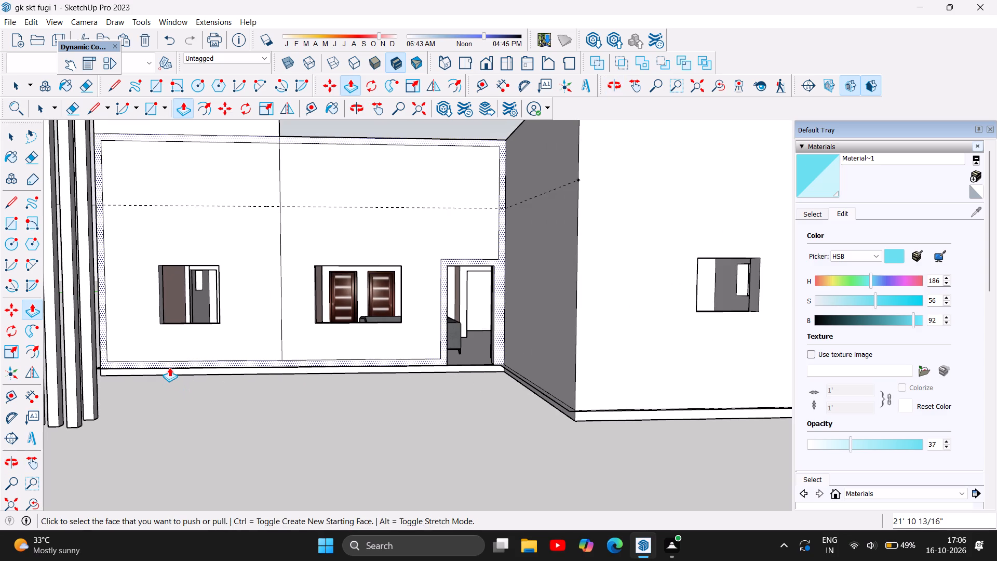
{"action": "scroll", "coordinate": [203, 364], "scroll_direction": "up", "scroll_amount": 5}
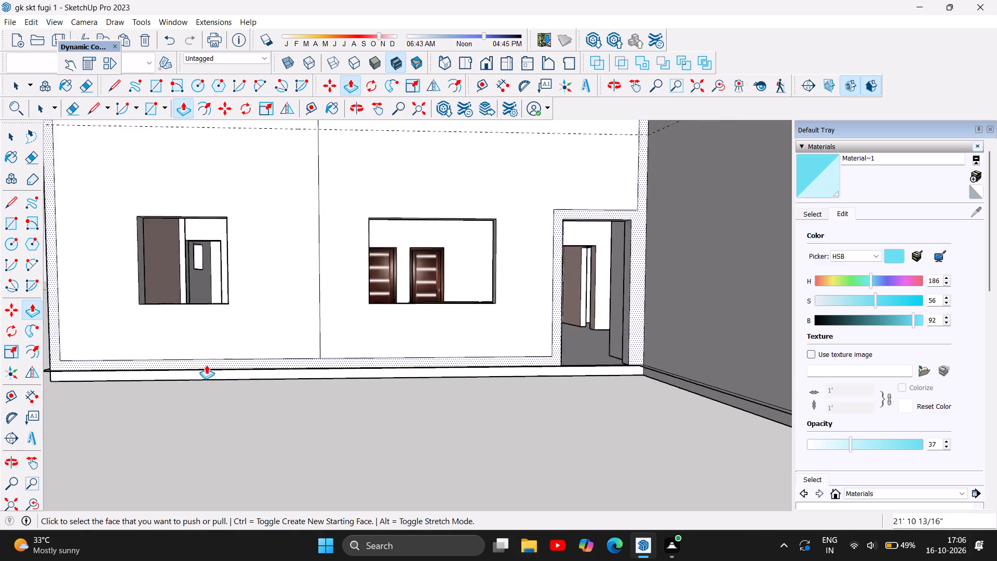
{"action": "scroll", "coordinate": [206, 365], "scroll_direction": "up", "scroll_amount": 1}
{"action": "left_click", "coordinate": [256, 371]}
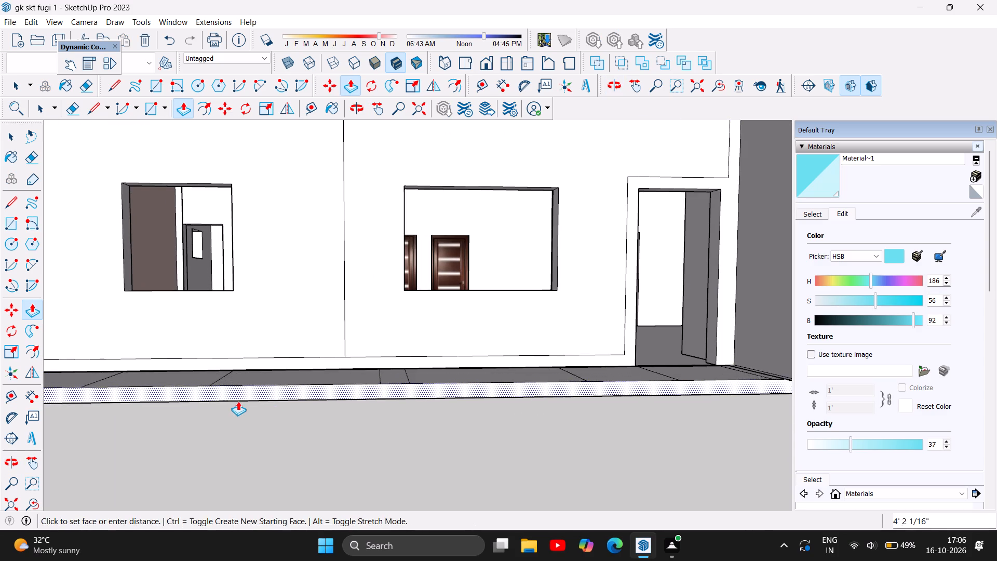
{"action": "scroll", "coordinate": [237, 402], "scroll_direction": "down", "scroll_amount": 7}
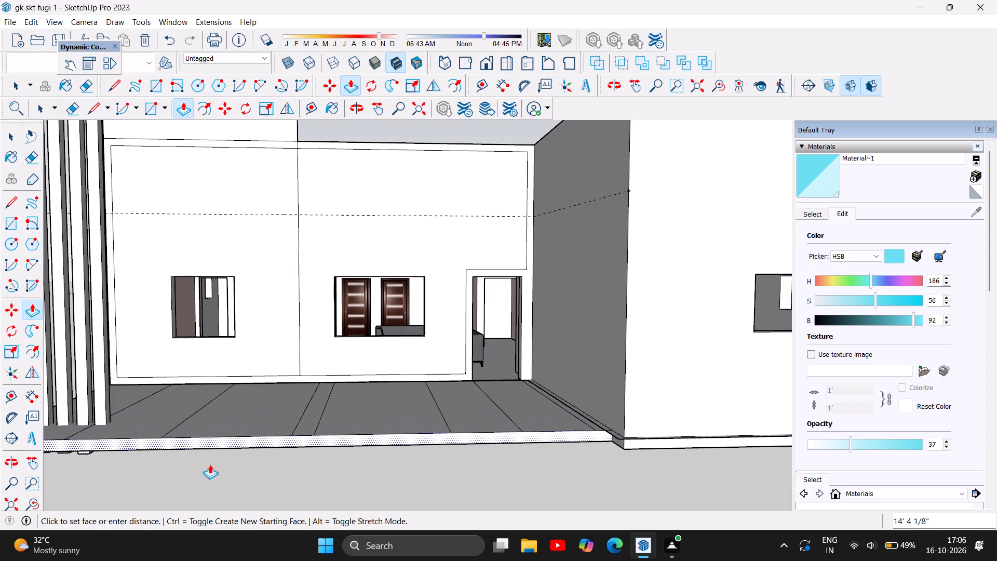
{"action": "left_click", "coordinate": [211, 472]}
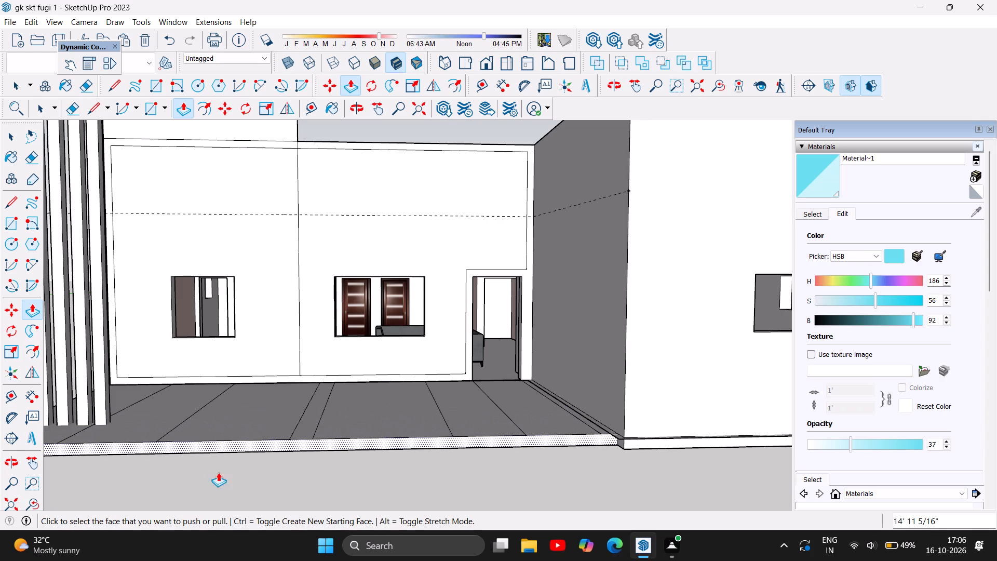
Extend the porch floor's front face a further 8 3/16", flush with the adjoining block's front corner.
{"action": "scroll", "coordinate": [577, 483], "scroll_direction": "down", "scroll_amount": 10}
{"action": "scroll", "coordinate": [567, 473], "scroll_direction": "up", "scroll_amount": 4}
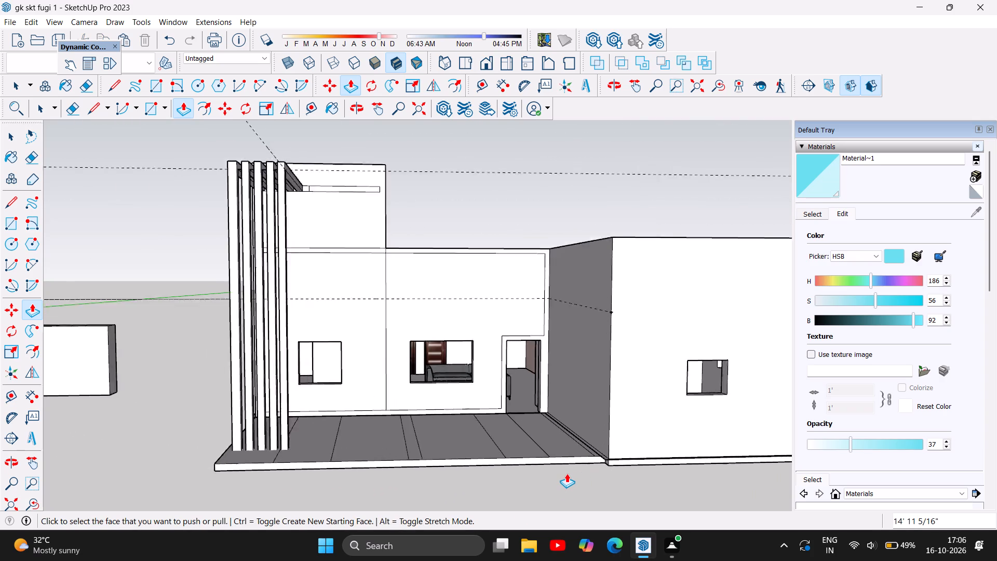
{"action": "scroll", "coordinate": [567, 473], "scroll_direction": "up", "scroll_amount": 6}
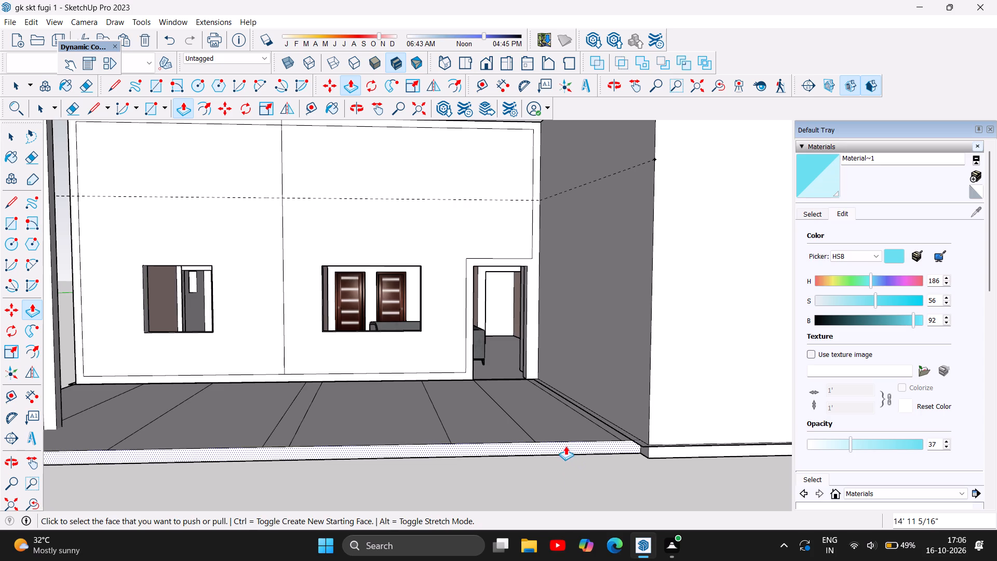
{"action": "left_click", "coordinate": [557, 442]}
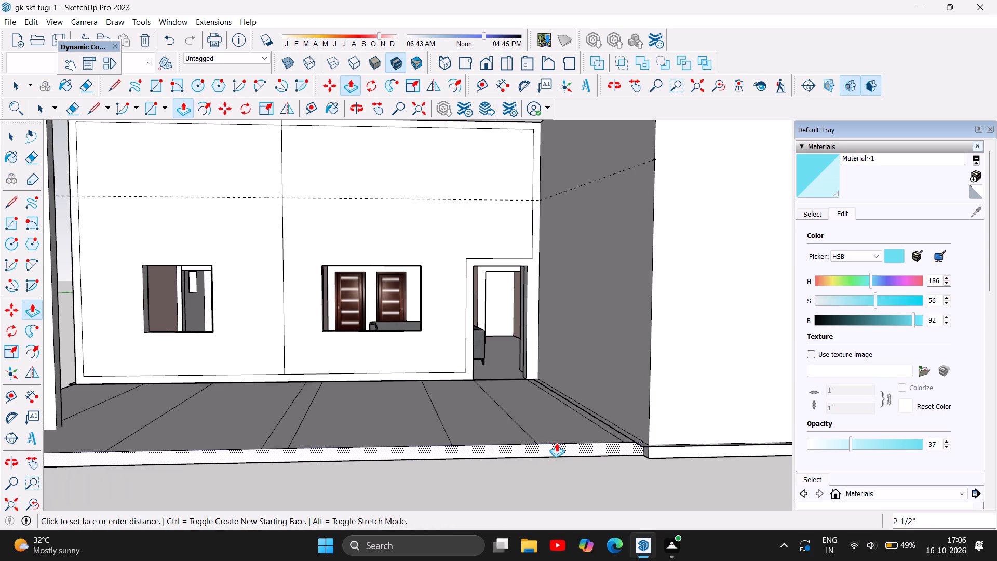
{"action": "left_click", "coordinate": [652, 436]}
Delete the bottom and top edges of the leftover narrow strip on the raised front panel beside the beams.
{"action": "scroll", "coordinate": [549, 445], "scroll_direction": "down", "scroll_amount": 5}
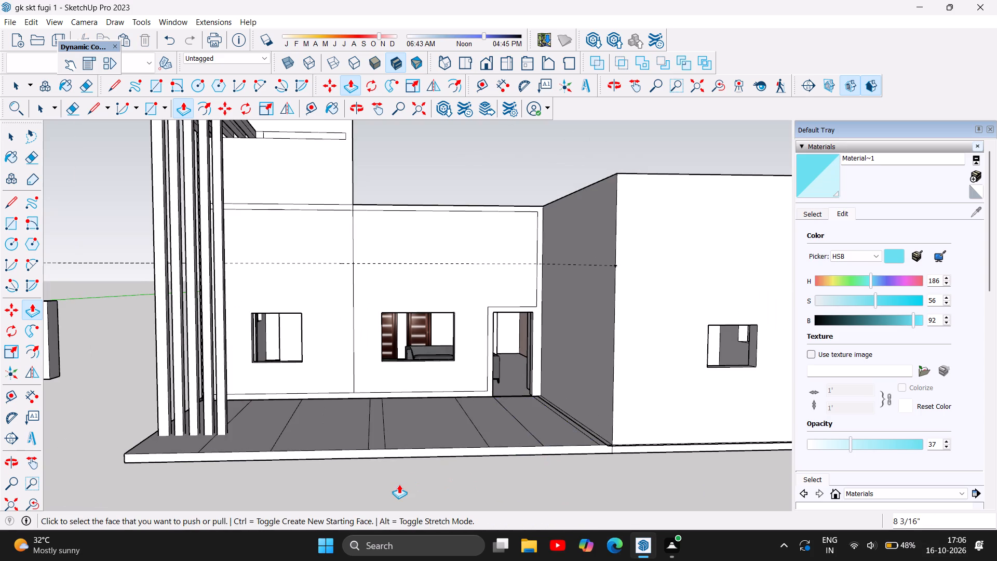
{"action": "scroll", "coordinate": [399, 484], "scroll_direction": "down", "scroll_amount": 9}
{"action": "scroll", "coordinate": [694, 441], "scroll_direction": "up", "scroll_amount": 1}
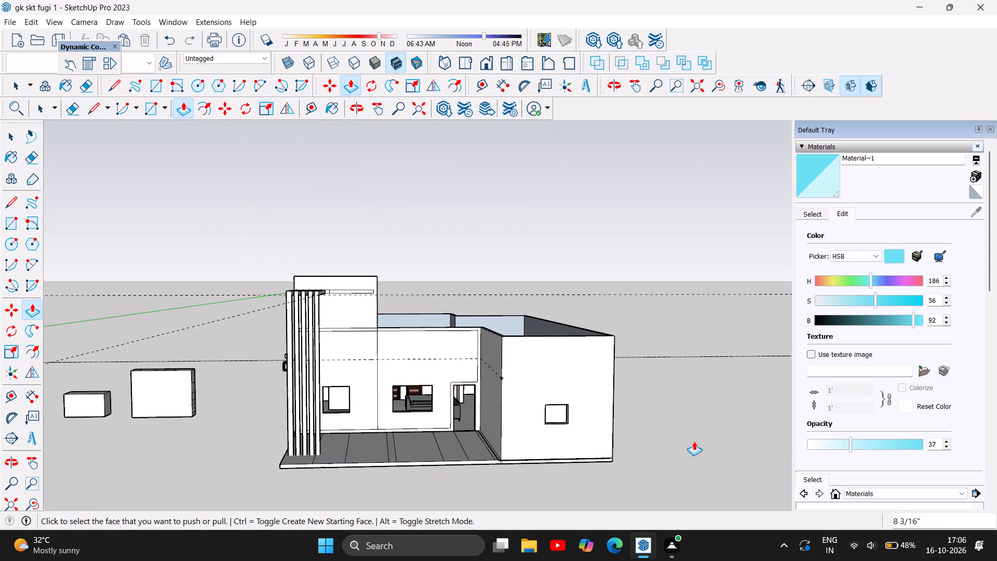
{"action": "scroll", "coordinate": [691, 355], "scroll_direction": "up", "scroll_amount": 2}
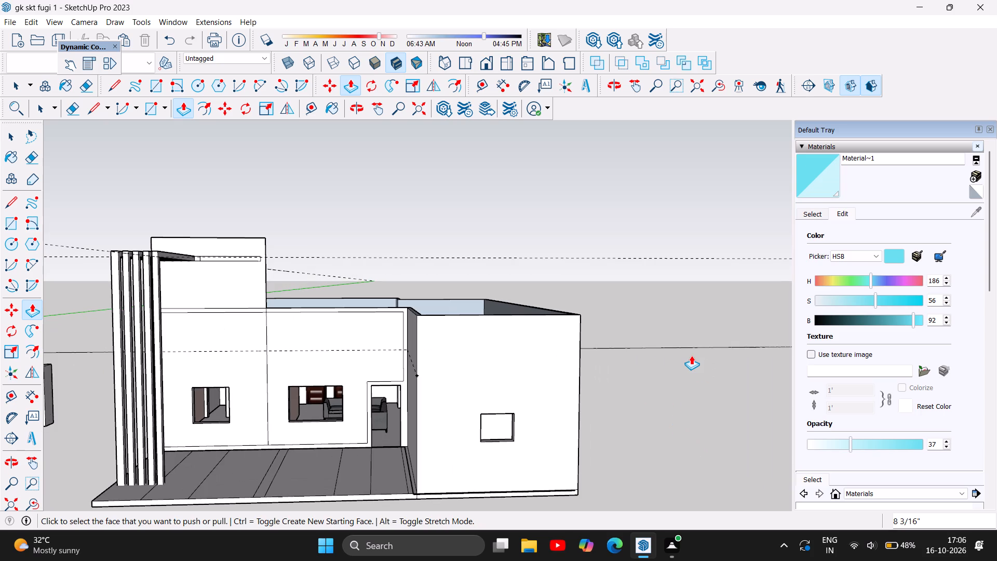
{"action": "scroll", "coordinate": [691, 355], "scroll_direction": "down", "scroll_amount": 2}
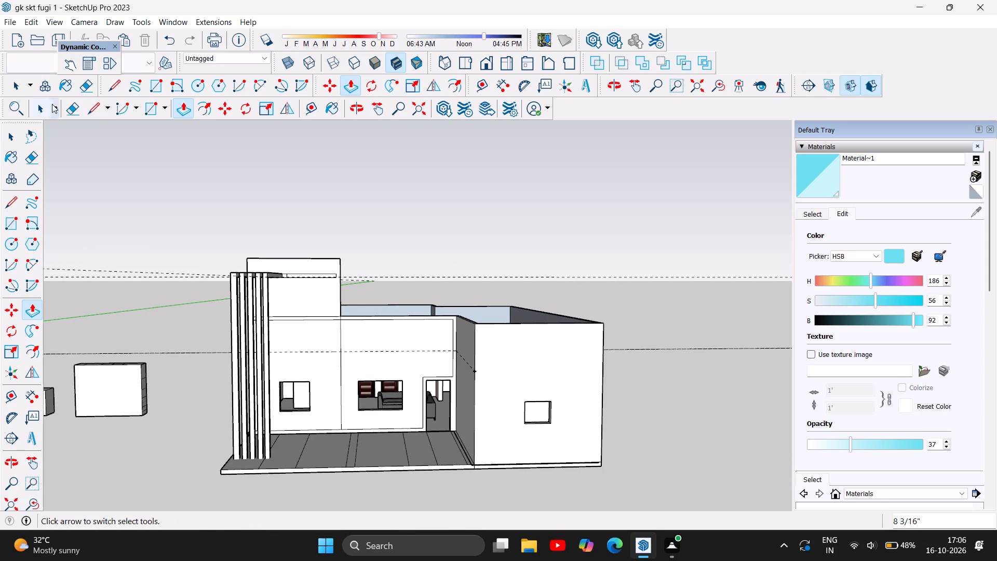
{"action": "left_click", "coordinate": [23, 91]}
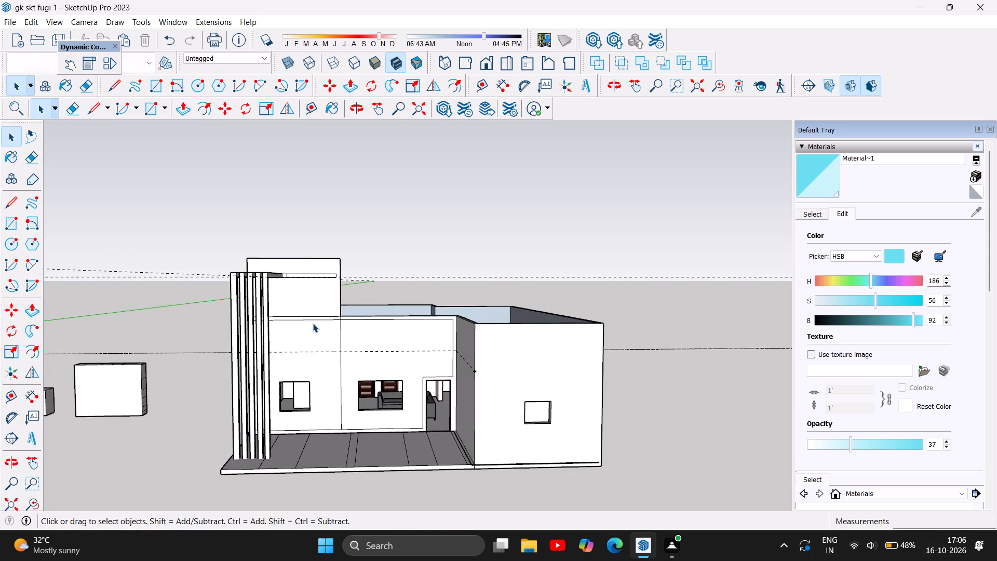
{"action": "scroll", "coordinate": [302, 312], "scroll_direction": "up", "scroll_amount": 9}
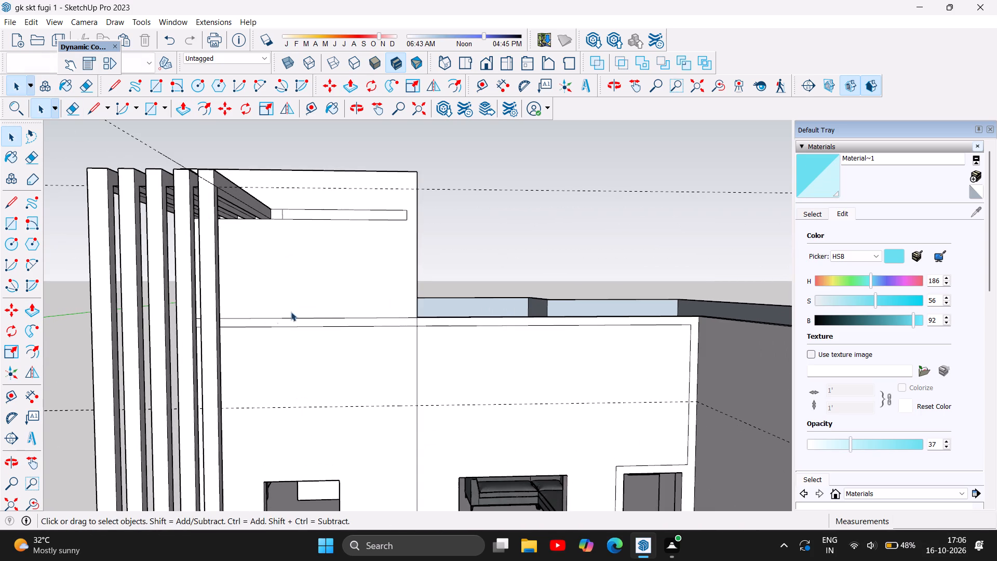
{"action": "left_click", "coordinate": [311, 218]}
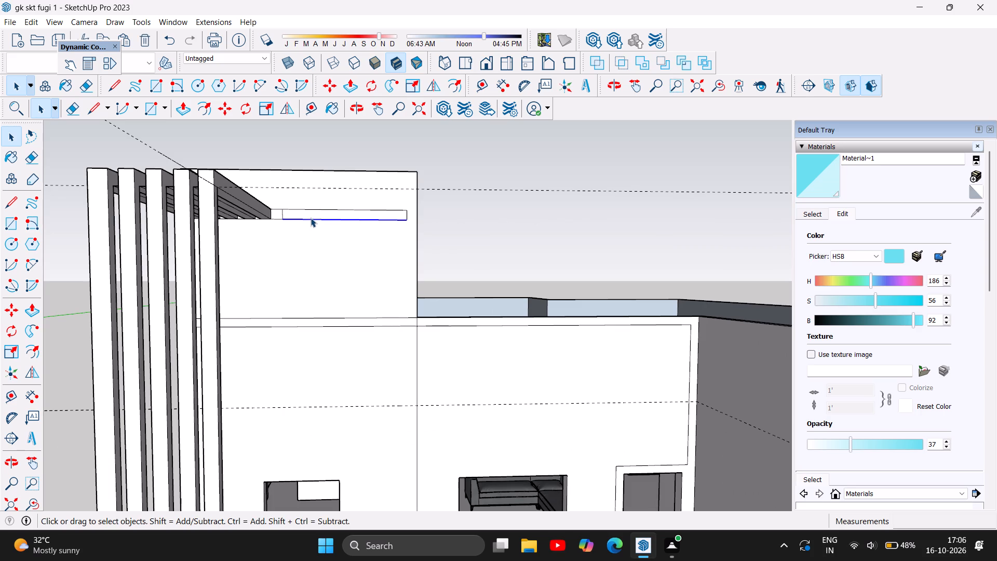
{"action": "key", "text": "Delete"}
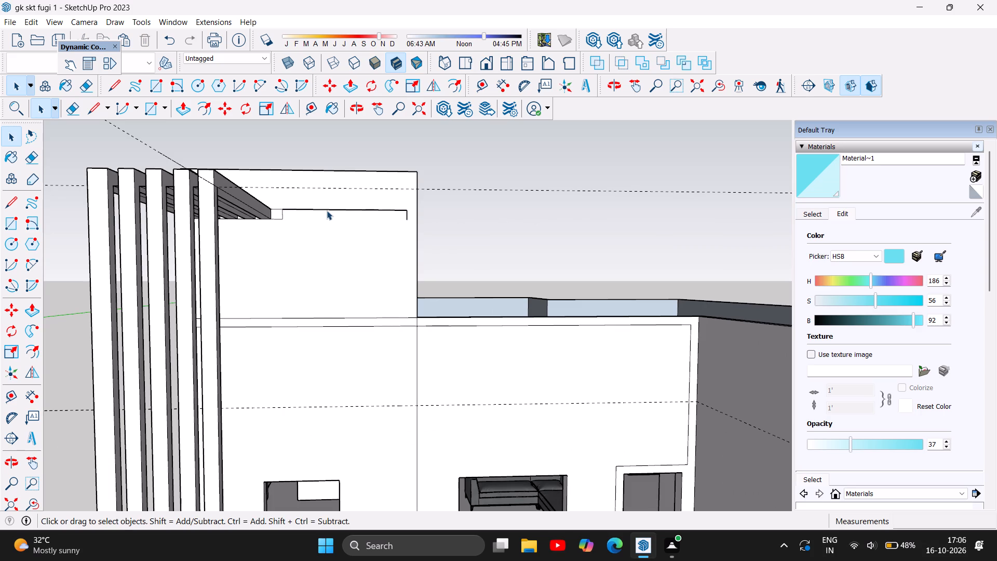
{"action": "left_click", "coordinate": [327, 208]}
{"action": "key", "text": "Delete"}
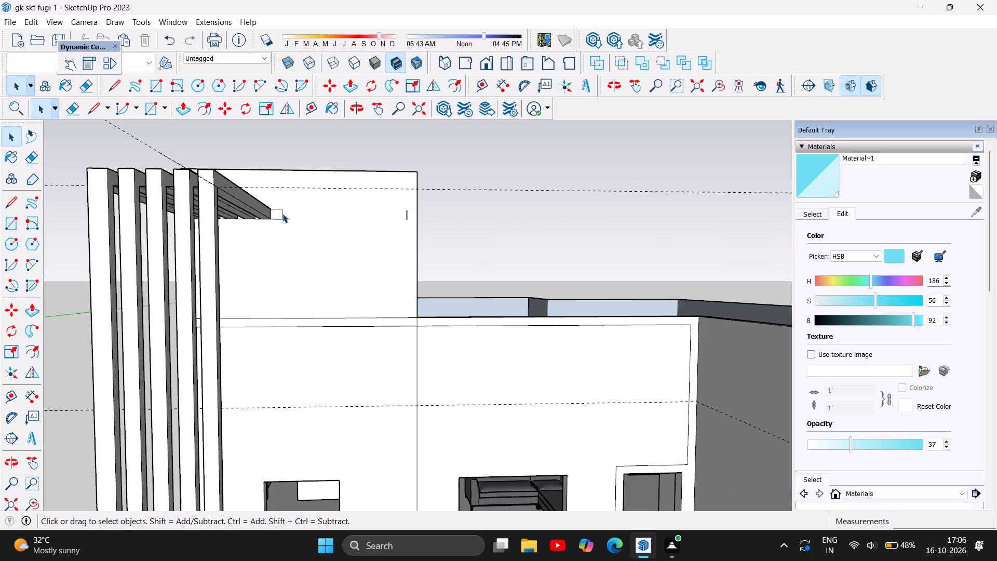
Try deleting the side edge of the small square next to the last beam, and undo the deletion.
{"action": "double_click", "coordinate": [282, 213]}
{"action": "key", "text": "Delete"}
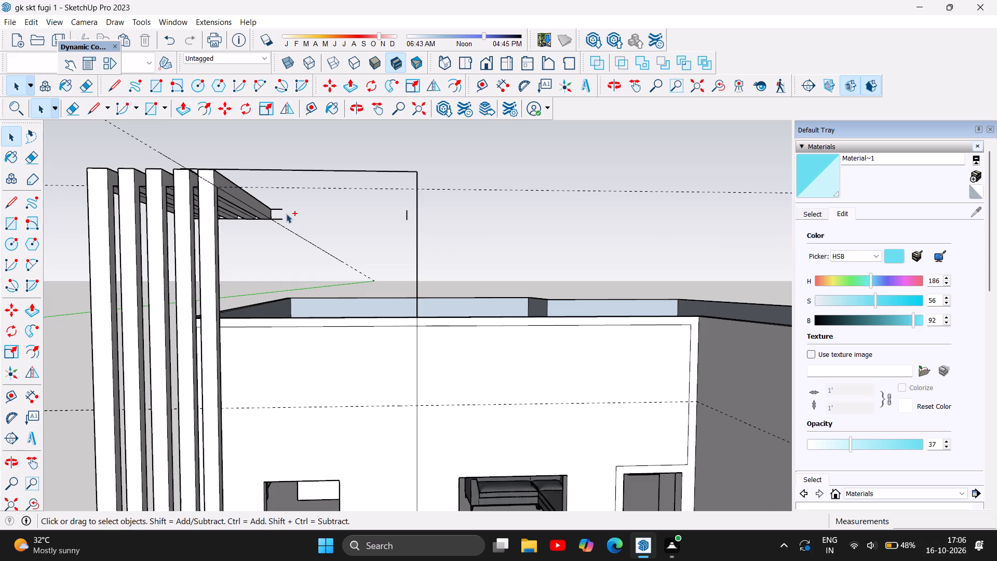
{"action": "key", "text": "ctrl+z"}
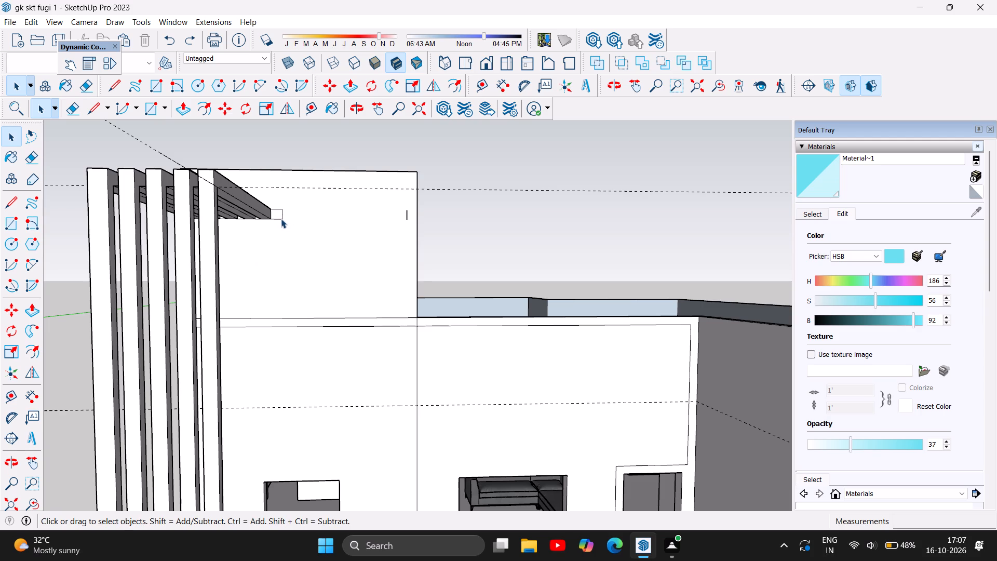
Delete the bottom edge of the small leftover square next to the last beam on the raised panel.
{"action": "scroll", "coordinate": [276, 216], "scroll_direction": "up", "scroll_amount": 4}
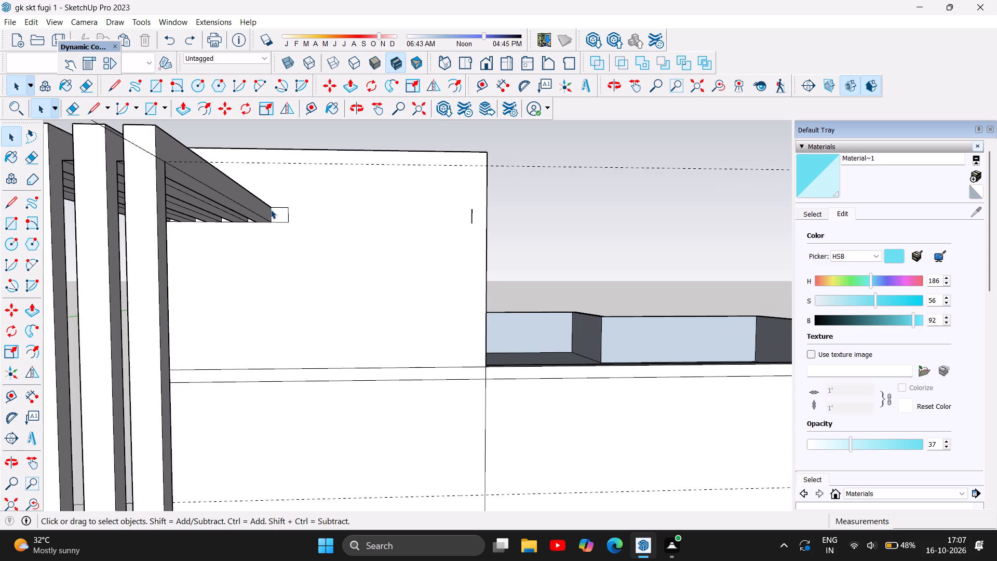
{"action": "scroll", "coordinate": [271, 209], "scroll_direction": "up", "scroll_amount": 2}
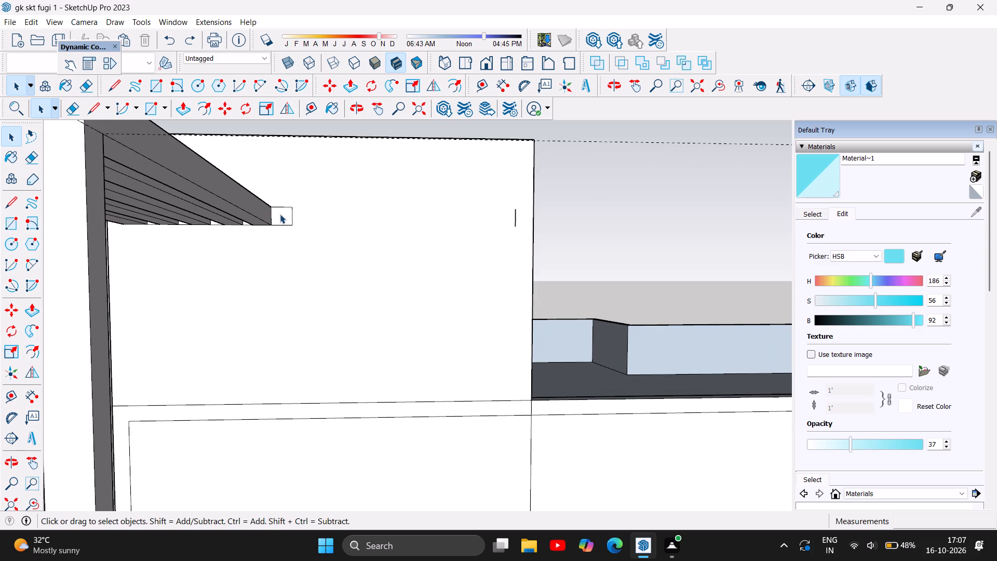
{"action": "scroll", "coordinate": [280, 214], "scroll_direction": "up", "scroll_amount": 4}
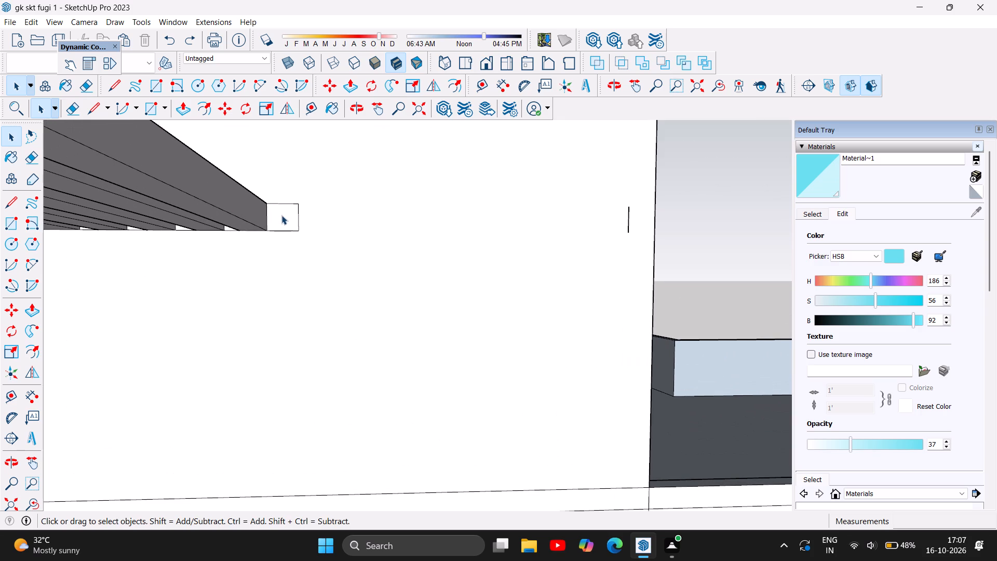
{"action": "left_click", "coordinate": [282, 230]}
{"action": "key", "text": "Delete"}
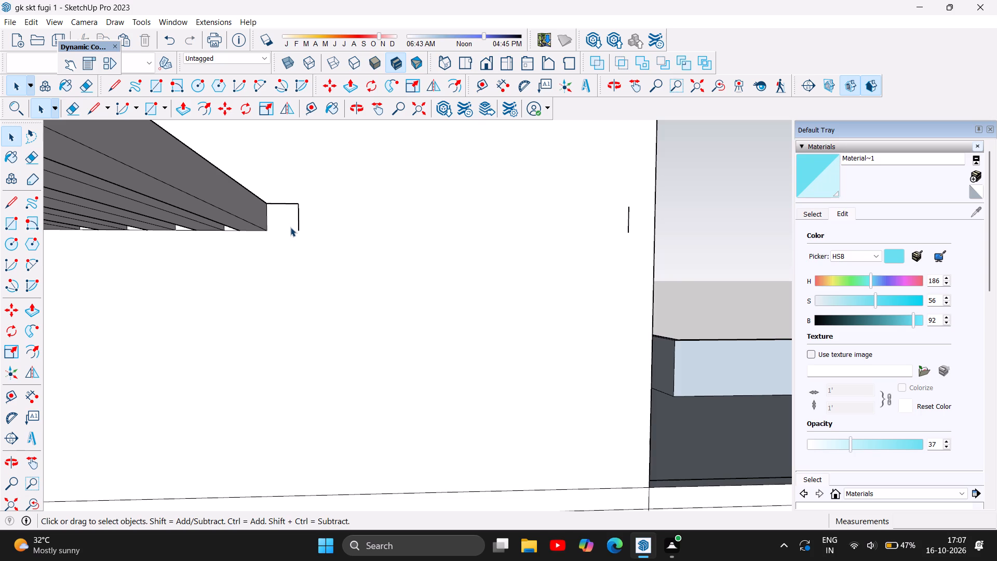
Delete the stray short vertical line near the raised panel's outer edge, away from the beams.
{"action": "double_click", "coordinate": [284, 202]}
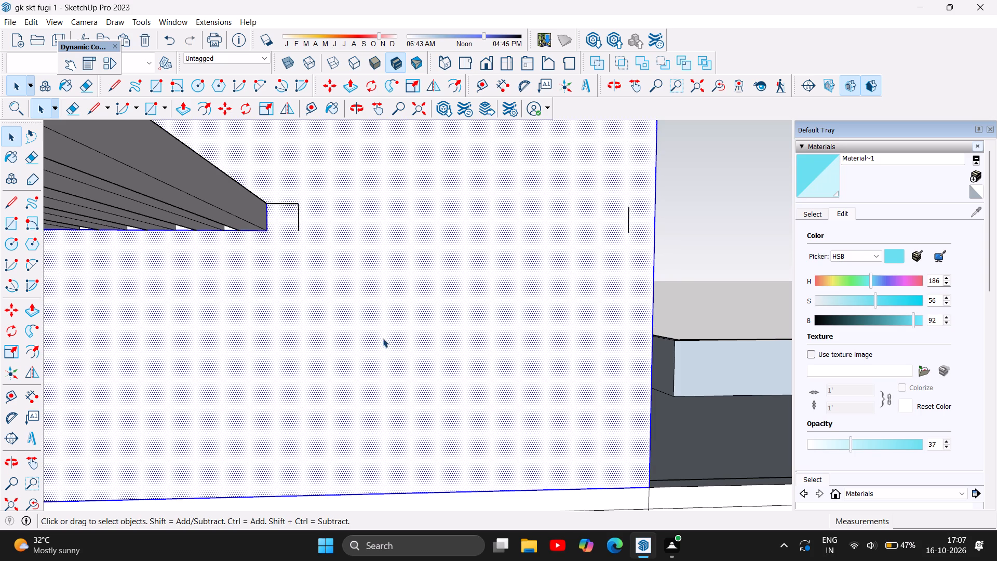
{"action": "scroll", "coordinate": [436, 387], "scroll_direction": "down", "scroll_amount": 6}
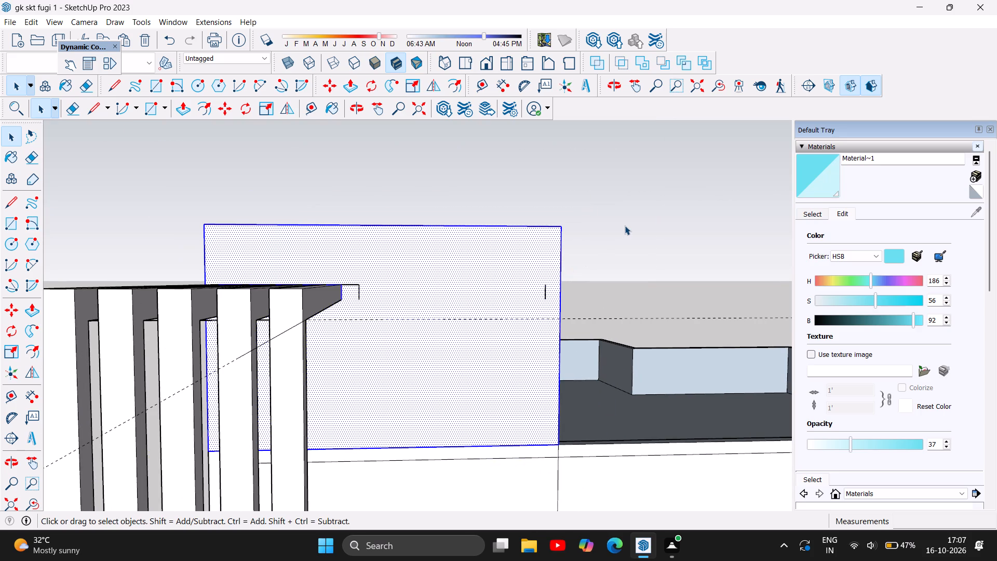
{"action": "left_click", "coordinate": [625, 225]}
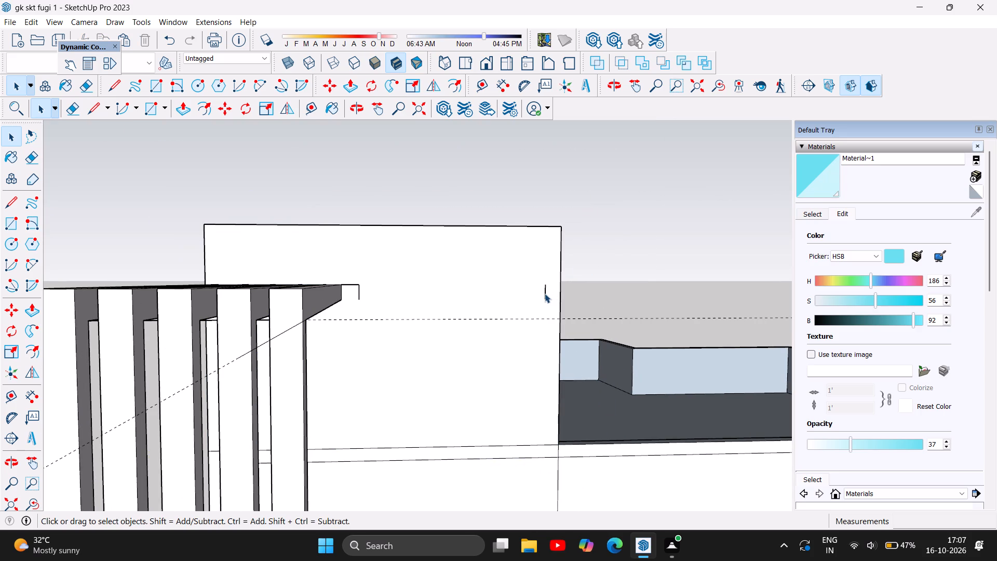
{"action": "double_click", "coordinate": [545, 293]}
{"action": "key", "text": "Delete"}
Delete the short vertical leftover edge on the raised panel beside the last beam.
{"action": "left_click", "coordinate": [359, 293]}
{"action": "key", "text": "Delete"}
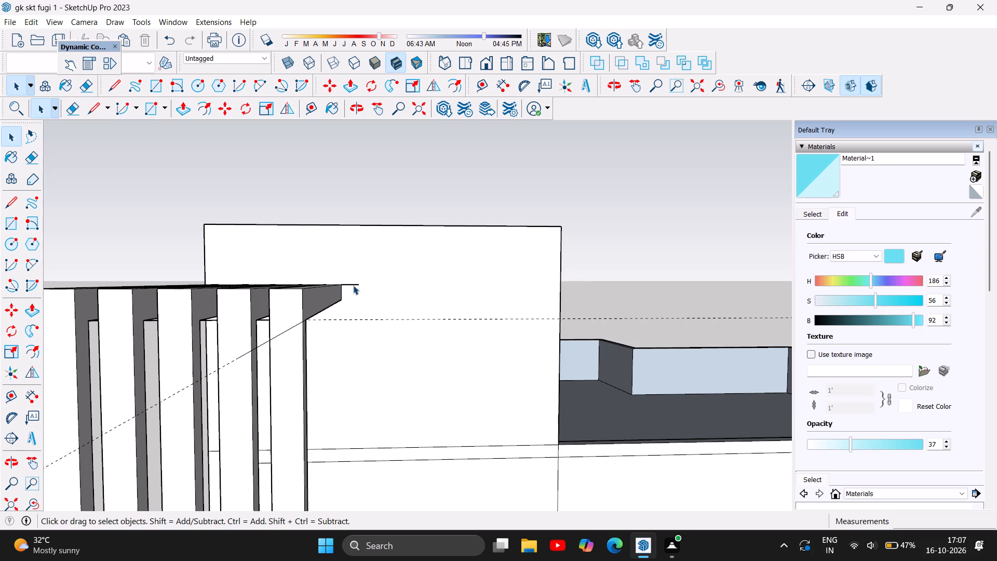
Delete the short horizontal leftover edge extending from the last beam's top corner on the raised panel.
{"action": "double_click", "coordinate": [352, 283]}
{"action": "double_click", "coordinate": [422, 189]}
{"action": "scroll", "coordinate": [375, 324], "scroll_direction": "down", "scroll_amount": 2}
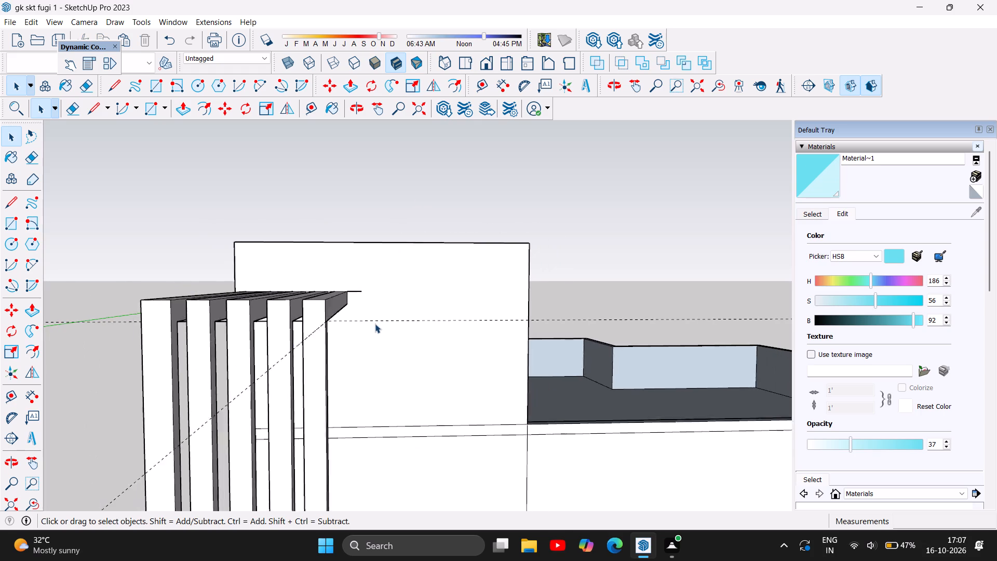
{"action": "scroll", "coordinate": [375, 324], "scroll_direction": "down", "scroll_amount": 3}
{"action": "right_click_drag", "start_coordinate": [370, 327], "coordinate": [356, 337]}
{"action": "right_click_drag", "start_coordinate": [336, 353], "coordinate": [312, 363]}
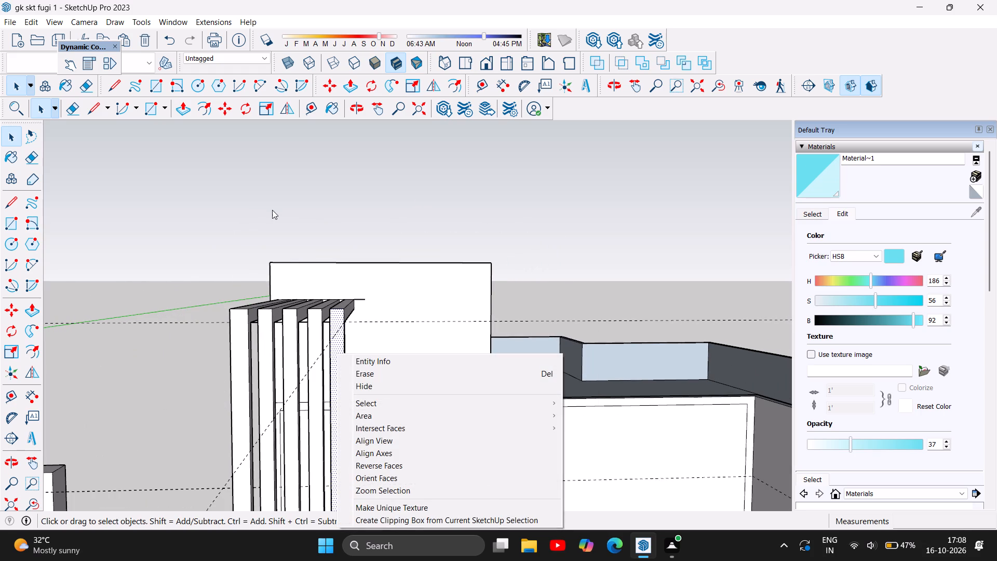
{"action": "left_click", "coordinate": [272, 210]}
{"action": "left_click", "coordinate": [287, 221]}
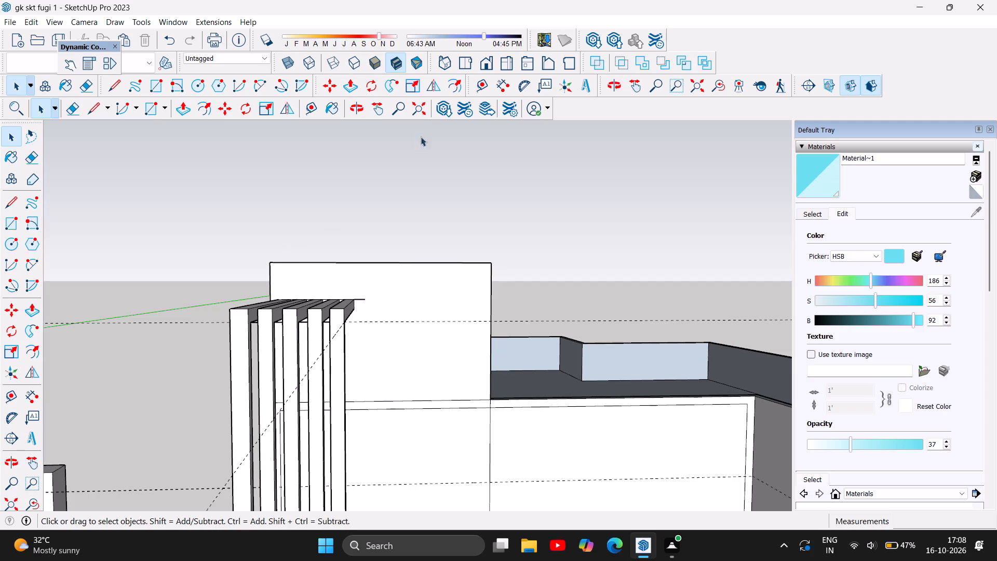
{"action": "left_click", "coordinate": [360, 111]}
{"action": "left_click_drag", "start_coordinate": [243, 235], "coordinate": [337, 276]}
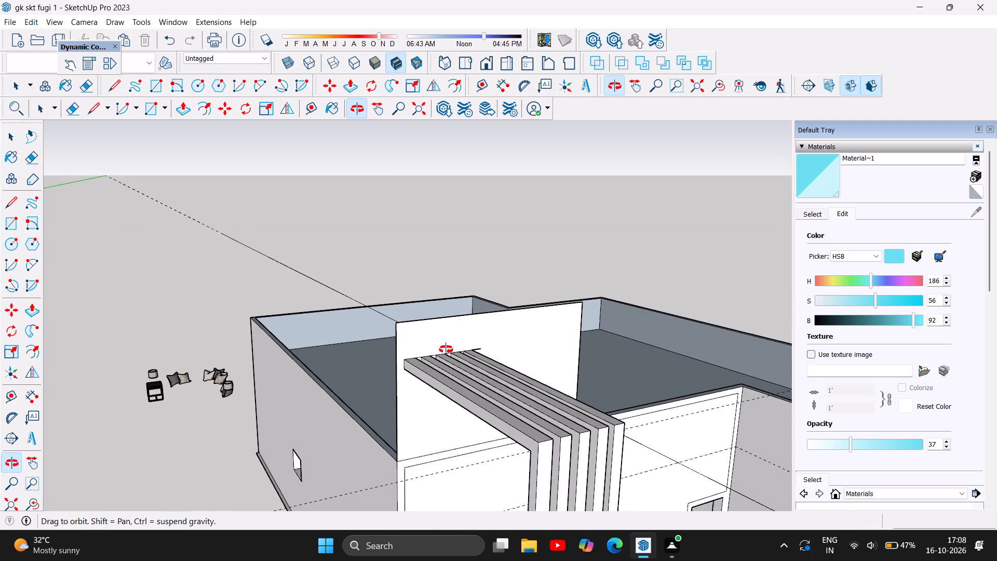
{"action": "scroll", "coordinate": [489, 346], "scroll_direction": "up", "scroll_amount": 13}
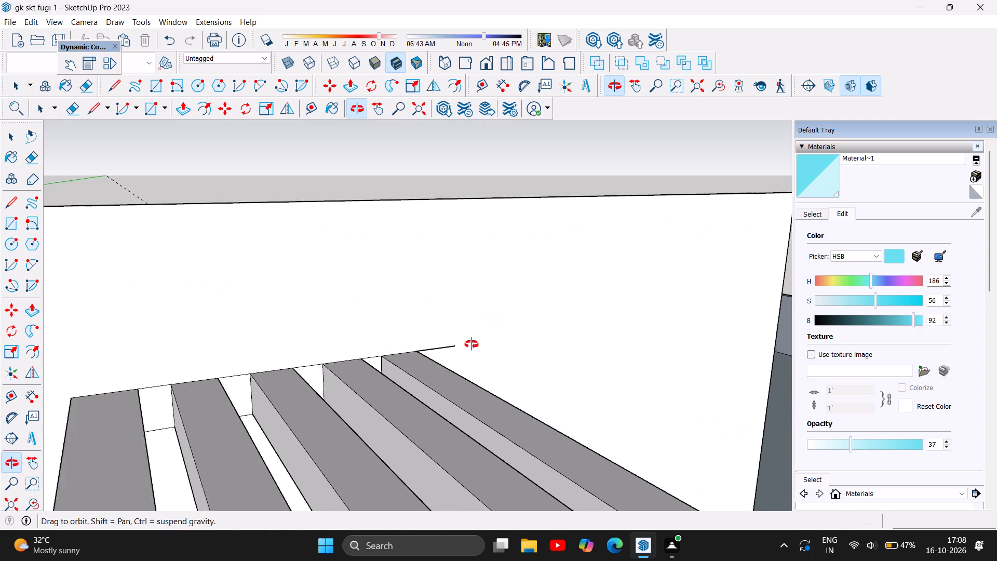
{"action": "scroll", "coordinate": [471, 344], "scroll_direction": "up", "scroll_amount": 1}
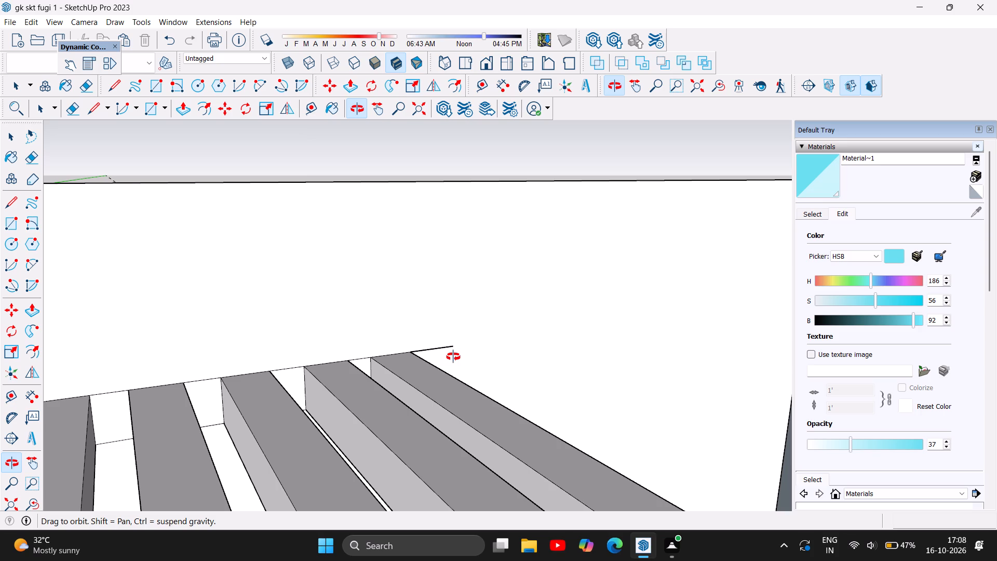
{"action": "left_click", "coordinate": [16, 136]}
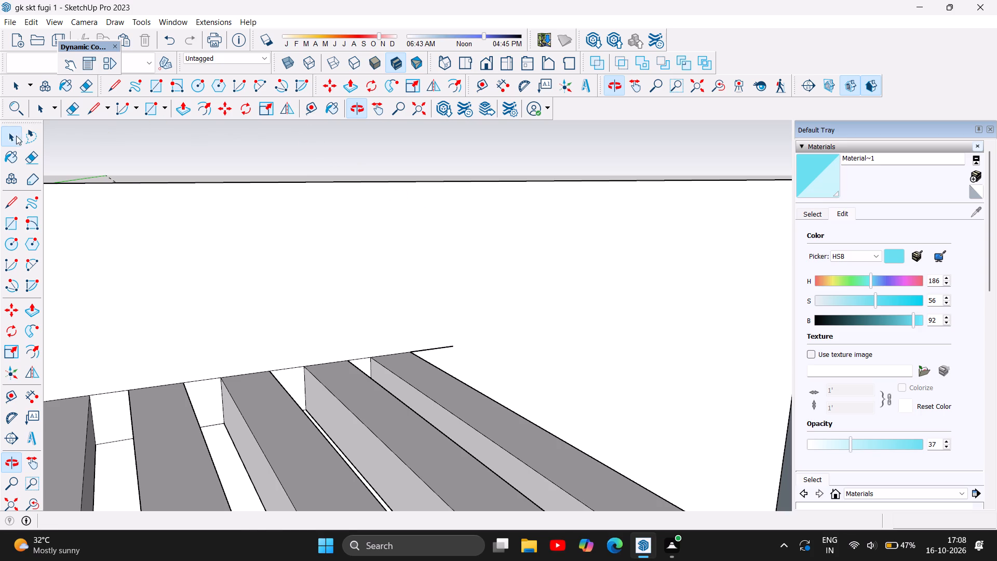
{"action": "left_click", "coordinate": [444, 345]}
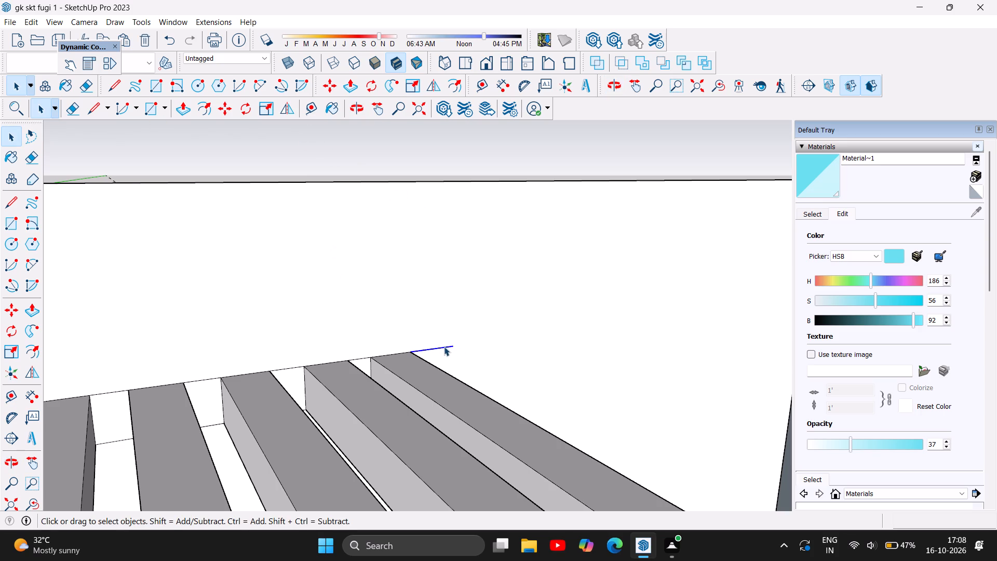
{"action": "key", "text": "Delete"}
Inspect the cleaned-up front facade, including the raised panel, beams and posts, porch floor and side block.
{"action": "scroll", "coordinate": [452, 345], "scroll_direction": "down", "scroll_amount": 4}
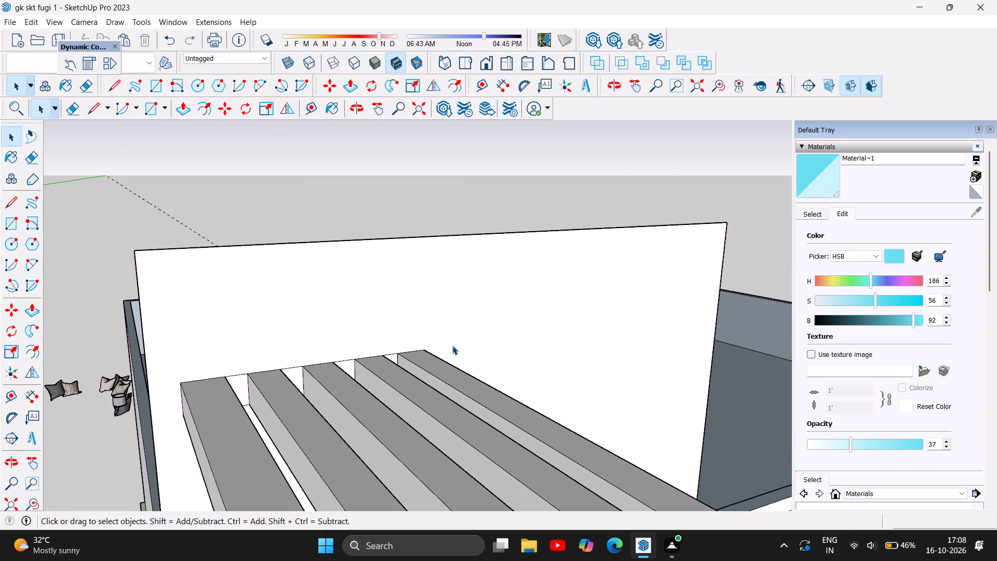
{"action": "scroll", "coordinate": [452, 345], "scroll_direction": "down", "scroll_amount": 5}
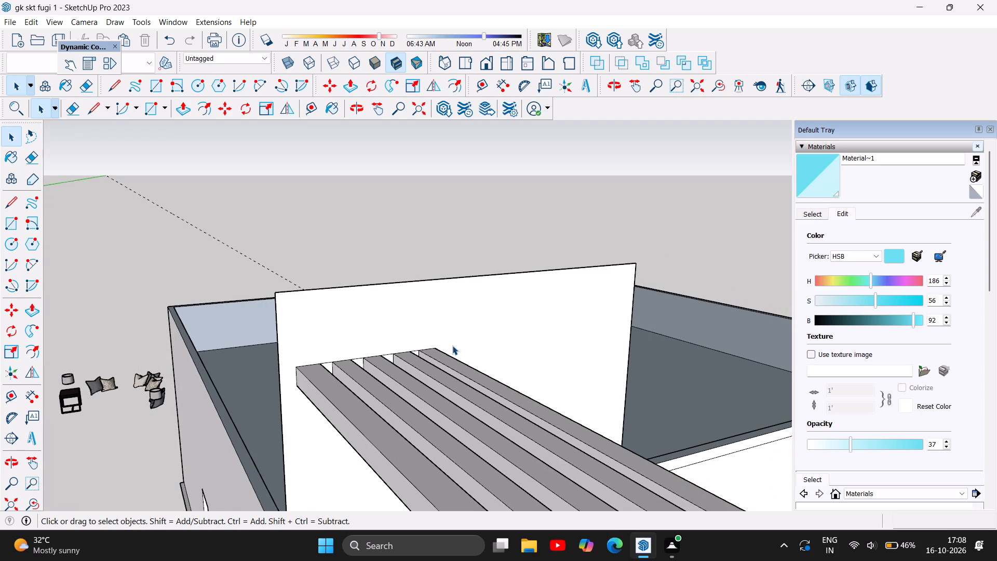
{"action": "scroll", "coordinate": [452, 345], "scroll_direction": "down", "scroll_amount": 9}
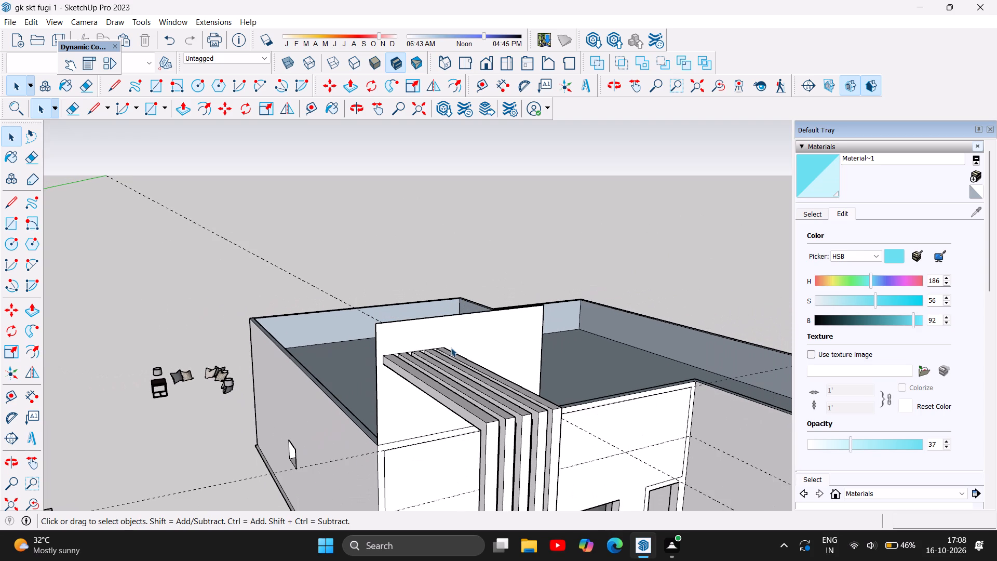
{"action": "scroll", "coordinate": [213, 382], "scroll_direction": "down", "scroll_amount": 4}
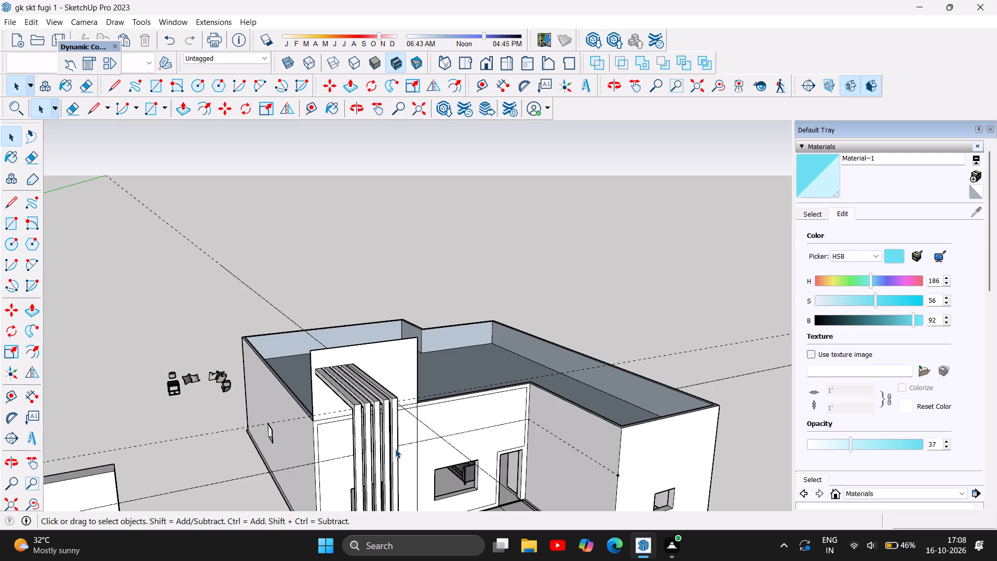
{"action": "scroll", "coordinate": [149, 339], "scroll_direction": "down", "scroll_amount": 3}
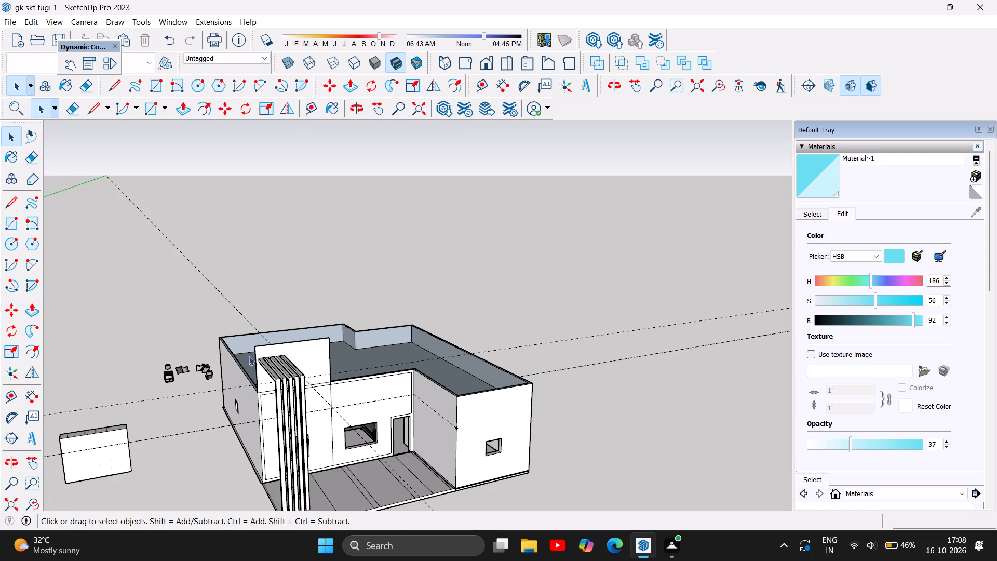
{"action": "scroll", "coordinate": [295, 326], "scroll_direction": "up", "scroll_amount": 5}
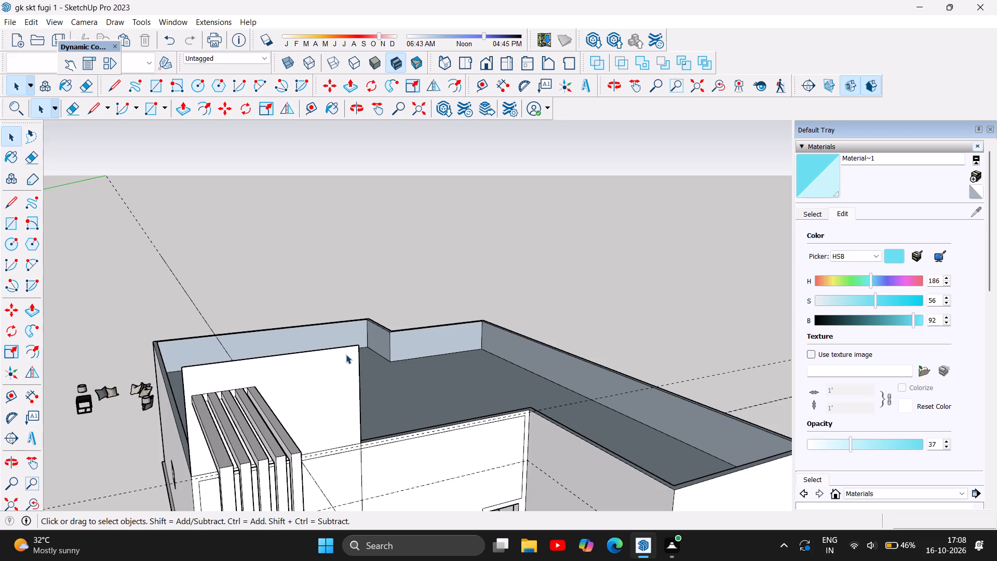
{"action": "scroll", "coordinate": [366, 363], "scroll_direction": "down", "scroll_amount": 9}
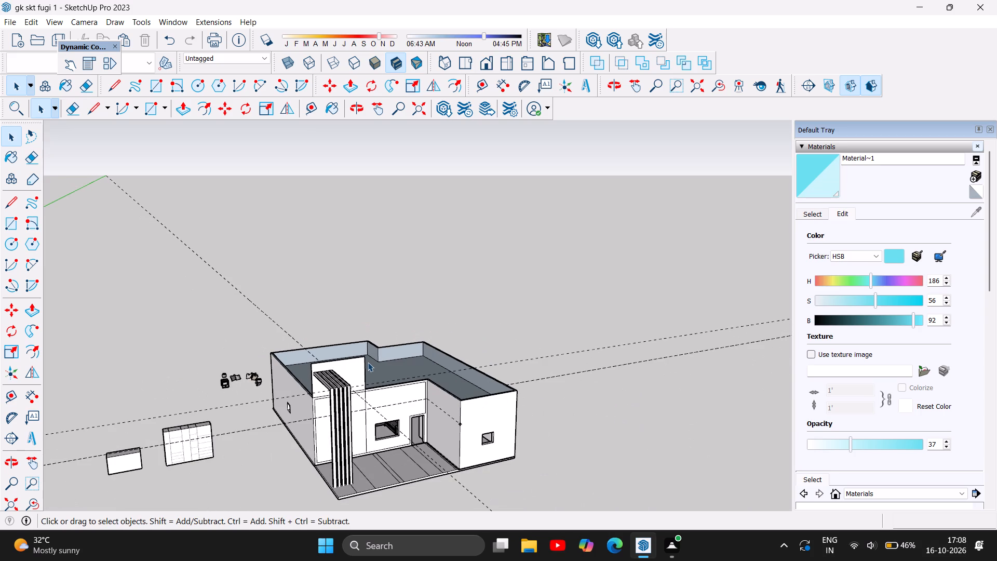
{"action": "scroll", "coordinate": [437, 476], "scroll_direction": "up", "scroll_amount": 7}
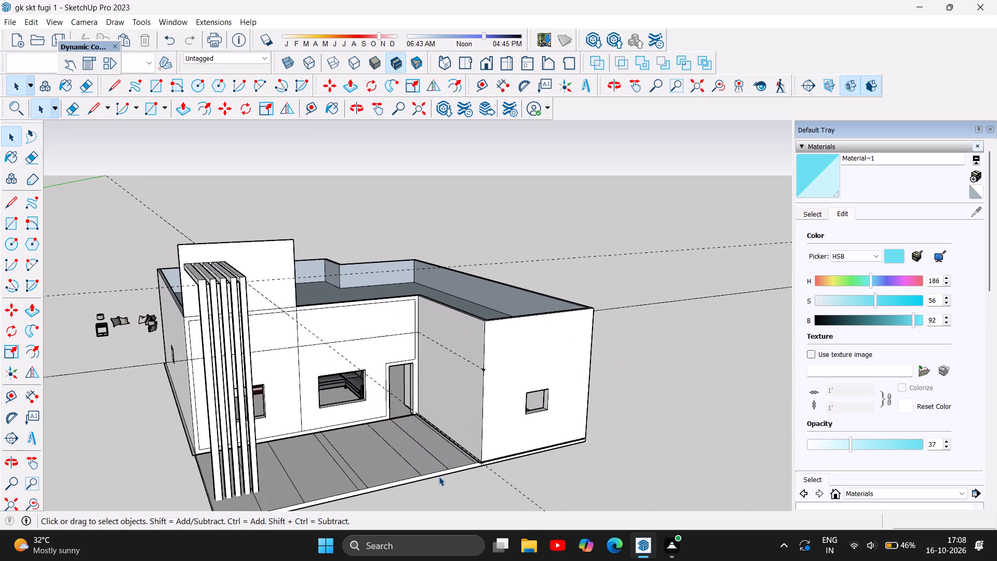
{"action": "scroll", "coordinate": [439, 476], "scroll_direction": "up", "scroll_amount": 2}
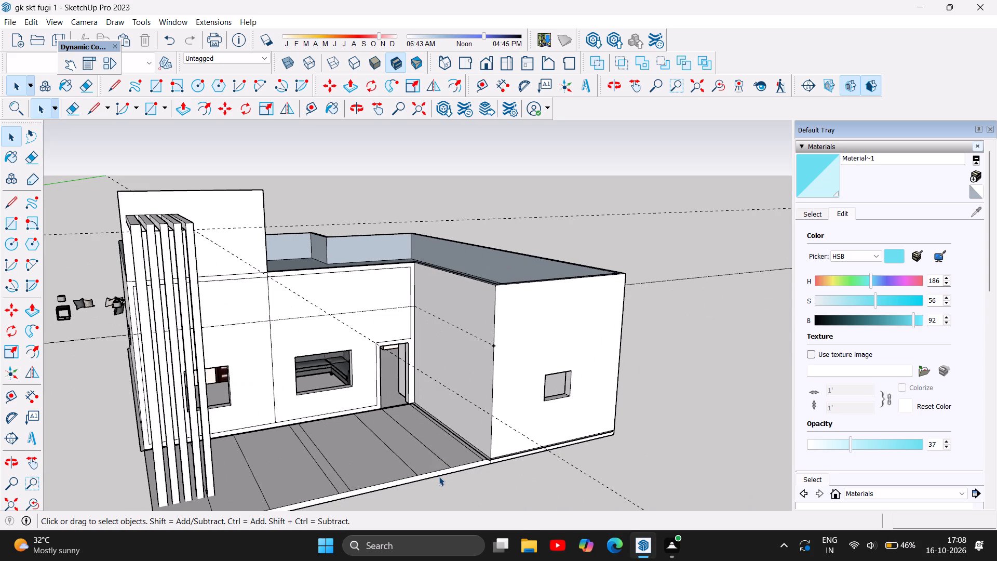
{"action": "scroll", "coordinate": [439, 476], "scroll_direction": "up", "scroll_amount": 1}
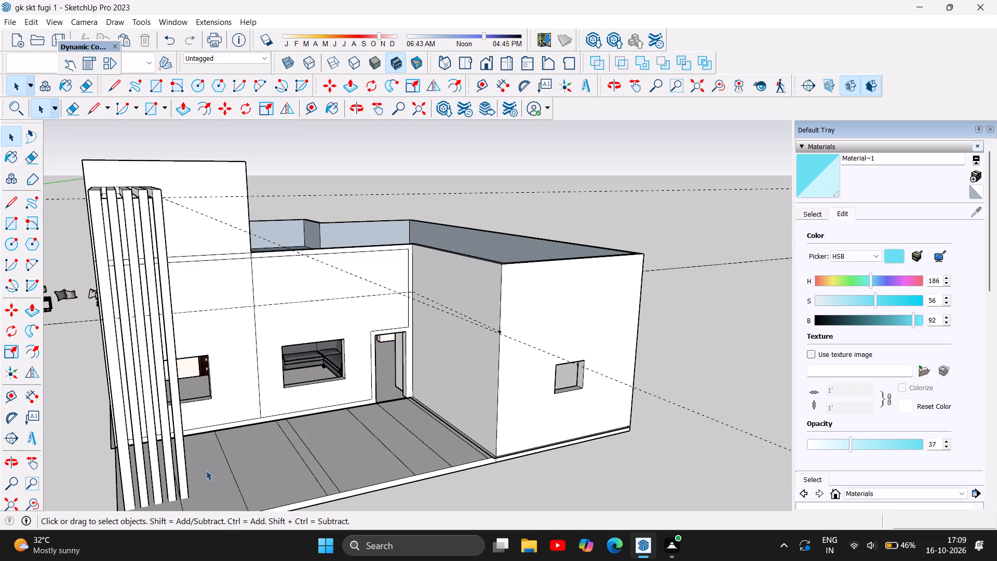
{"action": "scroll", "coordinate": [212, 470], "scroll_direction": "down", "scroll_amount": 7}
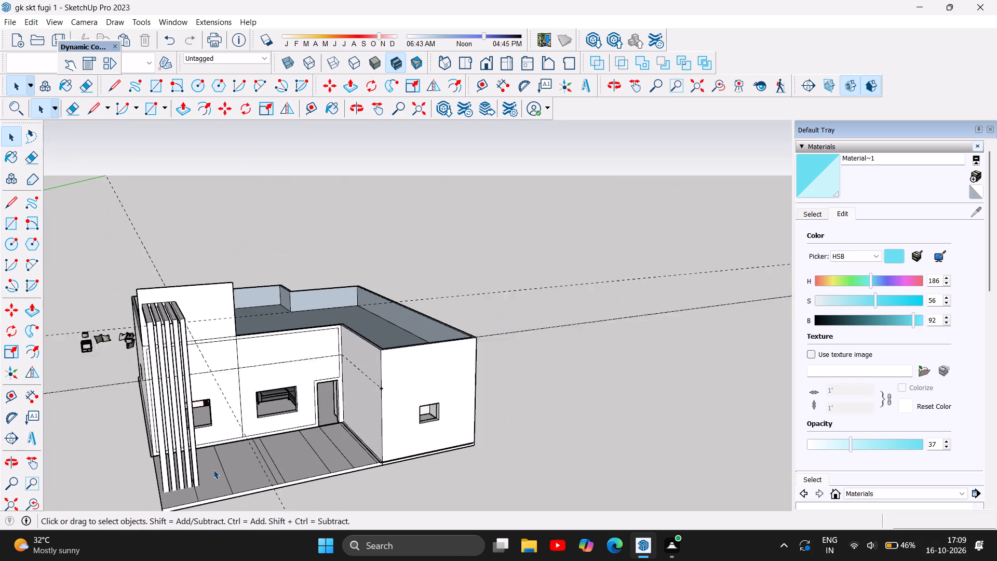
{"action": "scroll", "coordinate": [213, 470], "scroll_direction": "down", "scroll_amount": 1}
{"action": "scroll", "coordinate": [131, 460], "scroll_direction": "up", "scroll_amount": 5}
{"action": "scroll", "coordinate": [176, 460], "scroll_direction": "up", "scroll_amount": 1}
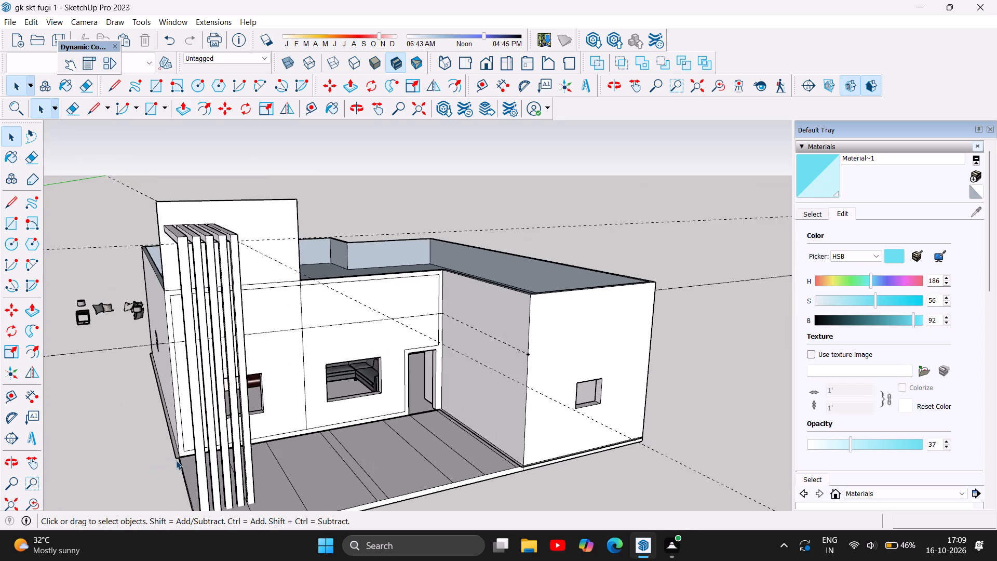
{"action": "scroll", "coordinate": [176, 460], "scroll_direction": "up", "scroll_amount": 3}
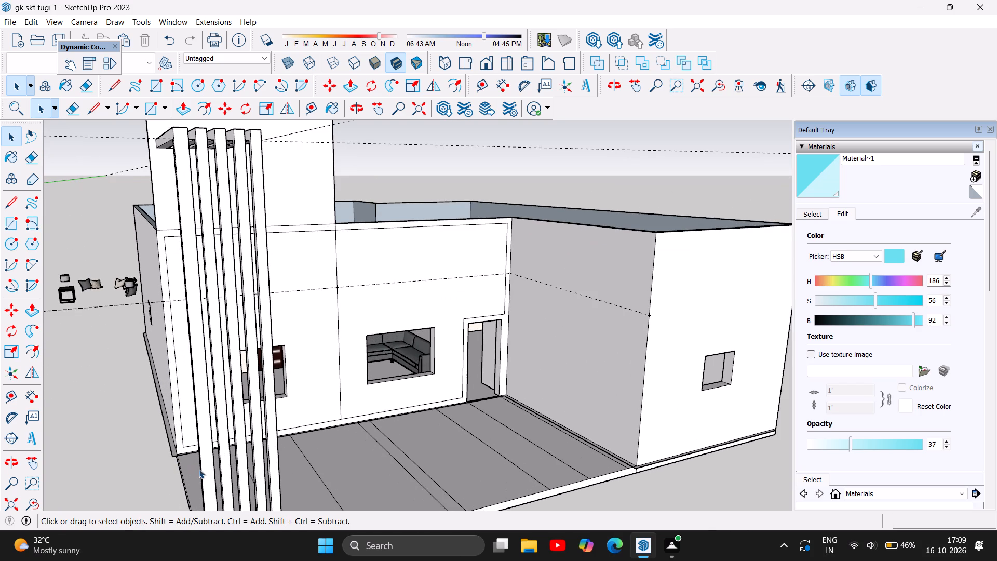
{"action": "scroll", "coordinate": [199, 469], "scroll_direction": "down", "scroll_amount": 6}
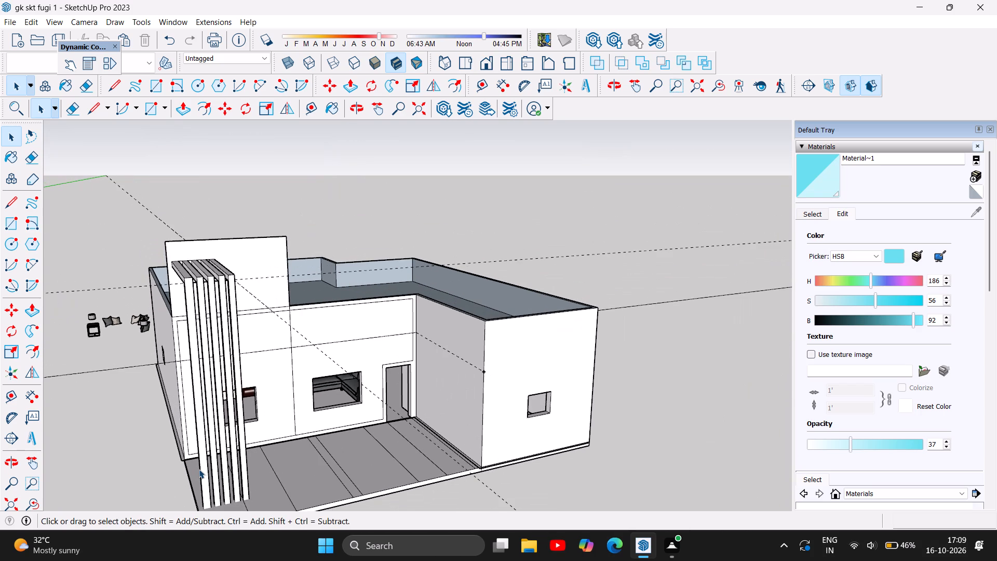
{"action": "scroll", "coordinate": [199, 469], "scroll_direction": "down", "scroll_amount": 4}
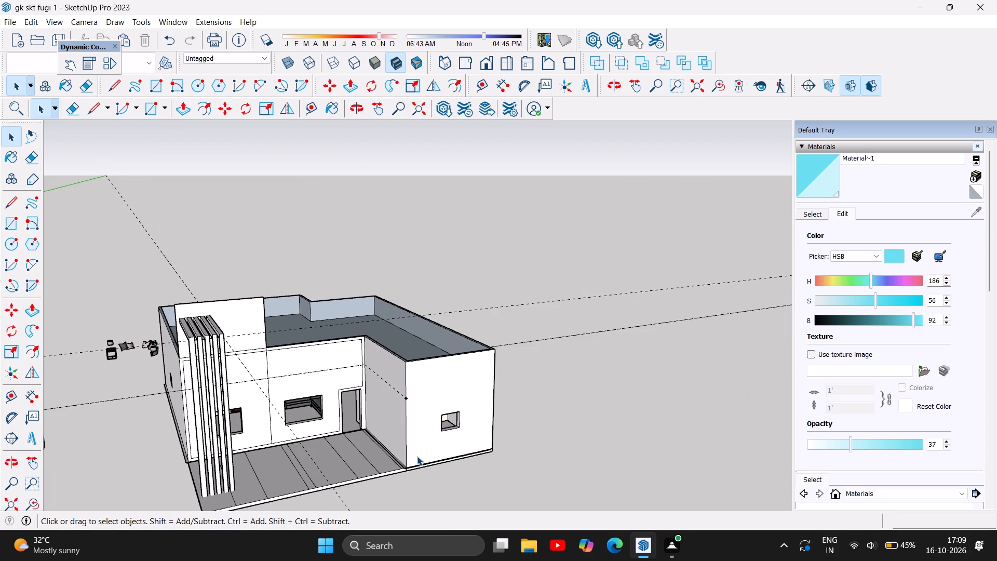
{"action": "scroll", "coordinate": [442, 449], "scroll_direction": "up", "scroll_amount": 4}
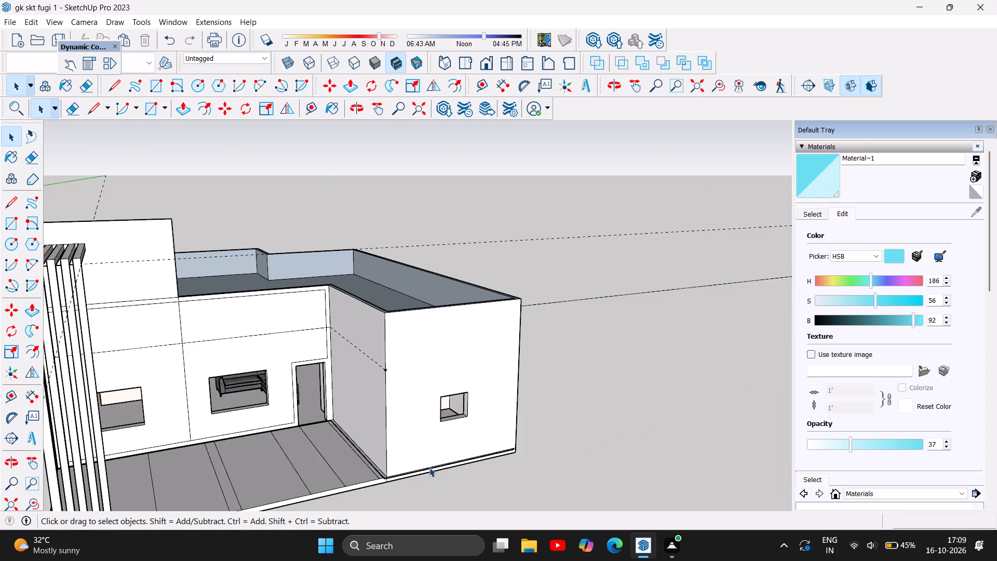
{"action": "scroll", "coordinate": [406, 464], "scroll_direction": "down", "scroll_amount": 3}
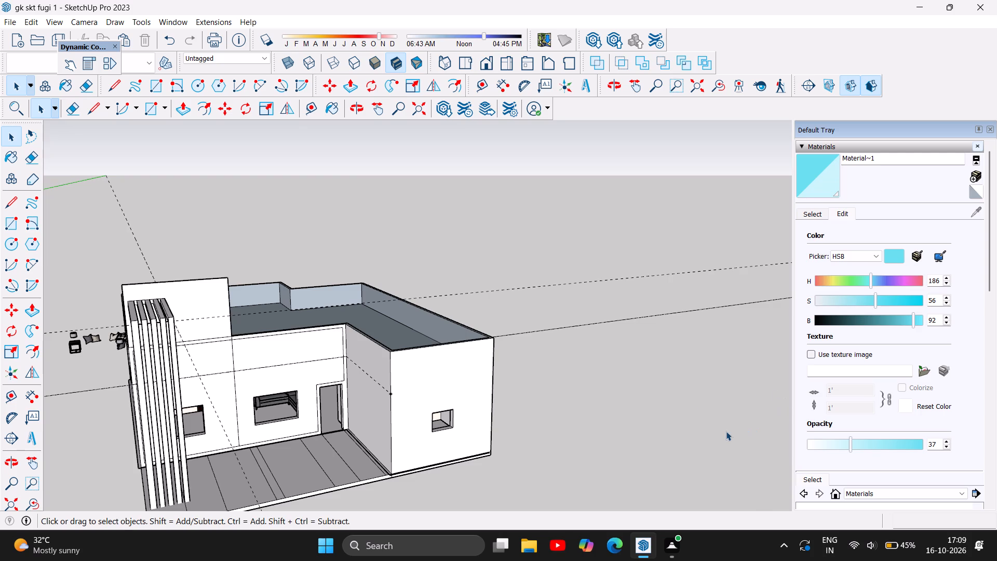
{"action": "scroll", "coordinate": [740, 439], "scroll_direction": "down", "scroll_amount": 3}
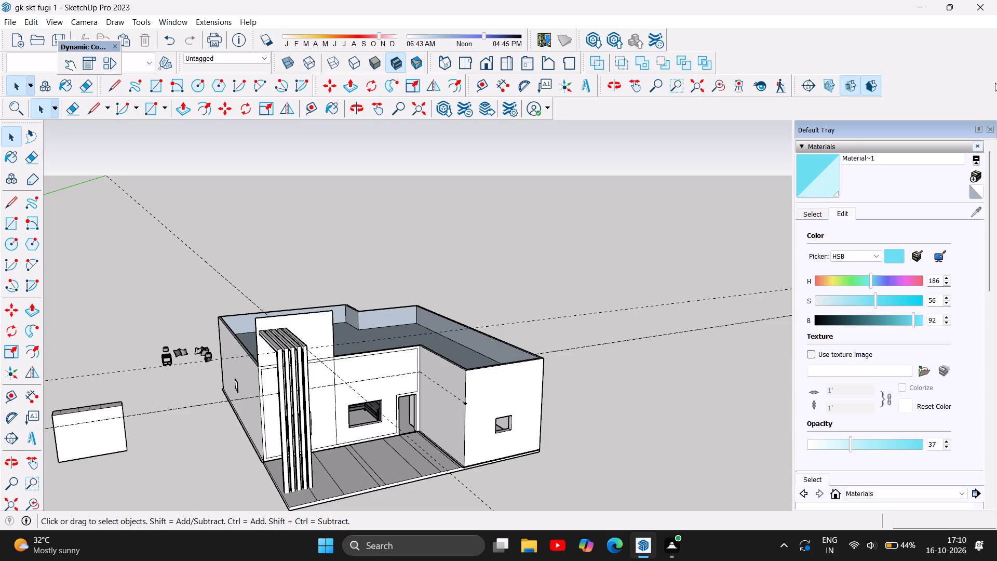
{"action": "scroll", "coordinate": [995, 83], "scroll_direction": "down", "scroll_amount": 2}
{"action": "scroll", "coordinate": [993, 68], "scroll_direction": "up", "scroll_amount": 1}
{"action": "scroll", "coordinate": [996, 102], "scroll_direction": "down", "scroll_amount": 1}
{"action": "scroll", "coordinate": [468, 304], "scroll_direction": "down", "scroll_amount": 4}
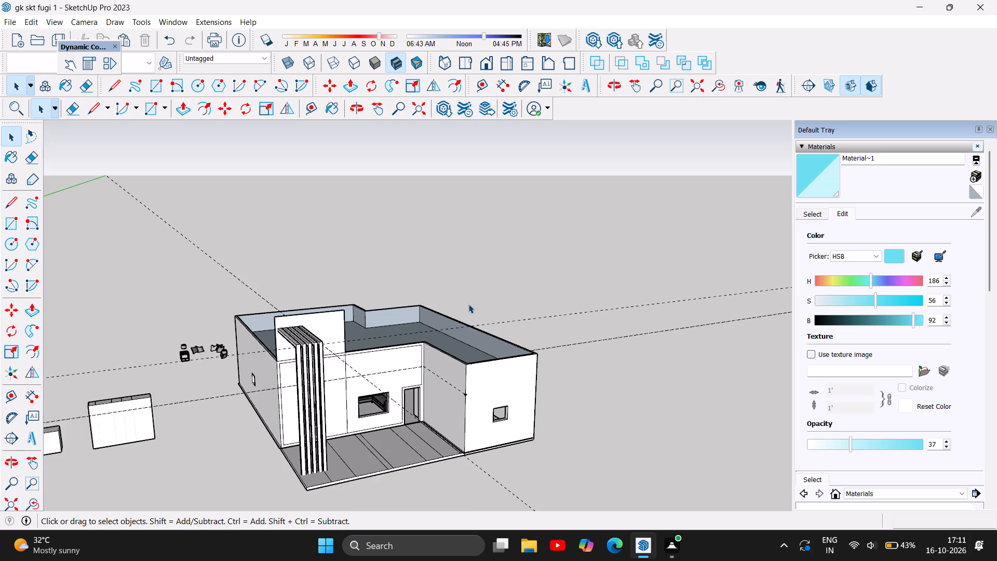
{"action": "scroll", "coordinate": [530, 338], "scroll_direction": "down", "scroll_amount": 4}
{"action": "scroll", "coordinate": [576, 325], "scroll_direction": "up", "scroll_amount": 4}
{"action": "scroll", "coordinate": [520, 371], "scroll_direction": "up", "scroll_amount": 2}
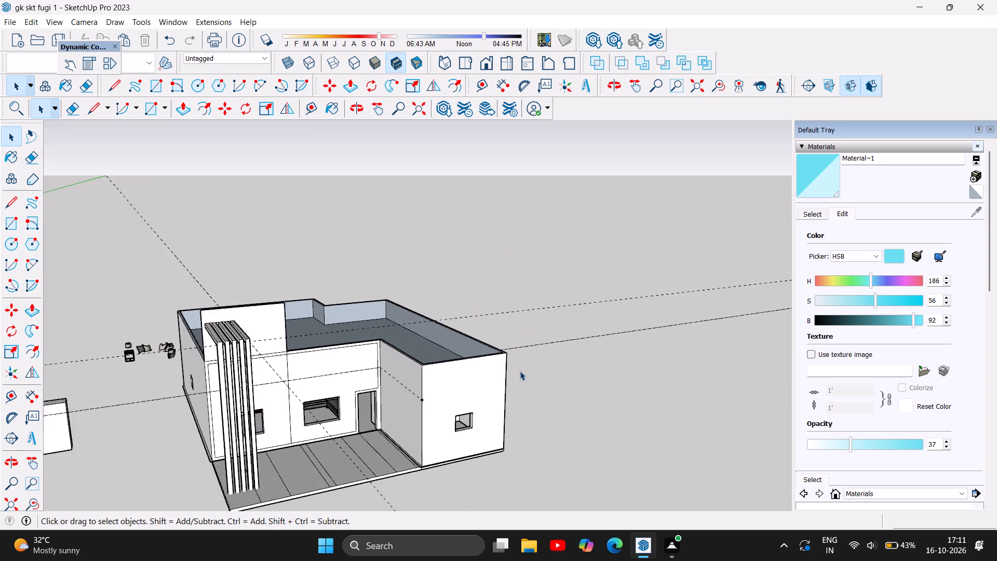
Examine the house from the front, above and behind, focusing on the roof slab, its parapet and the raised panel's back.
{"action": "scroll", "coordinate": [520, 371], "scroll_direction": "up", "scroll_amount": 1}
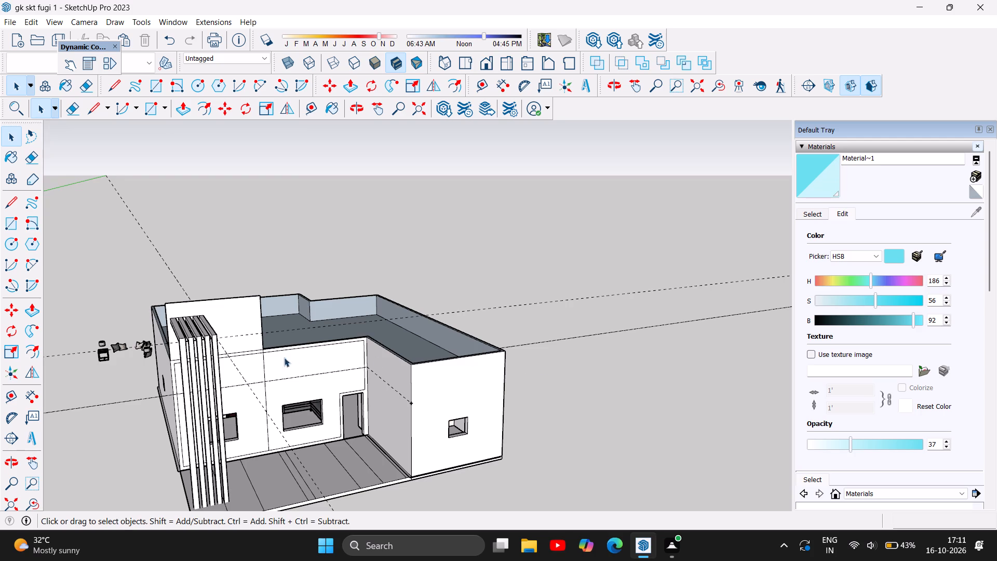
{"action": "scroll", "coordinate": [264, 343], "scroll_direction": "up", "scroll_amount": 3}
{"action": "scroll", "coordinate": [379, 325], "scroll_direction": "down", "scroll_amount": 8}
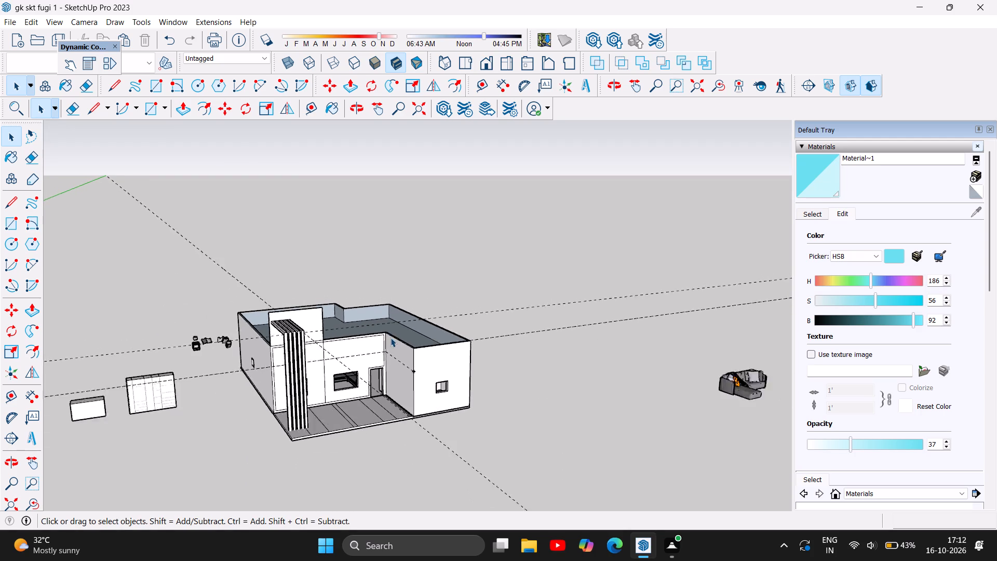
{"action": "scroll", "coordinate": [293, 323], "scroll_direction": "up", "scroll_amount": 14}
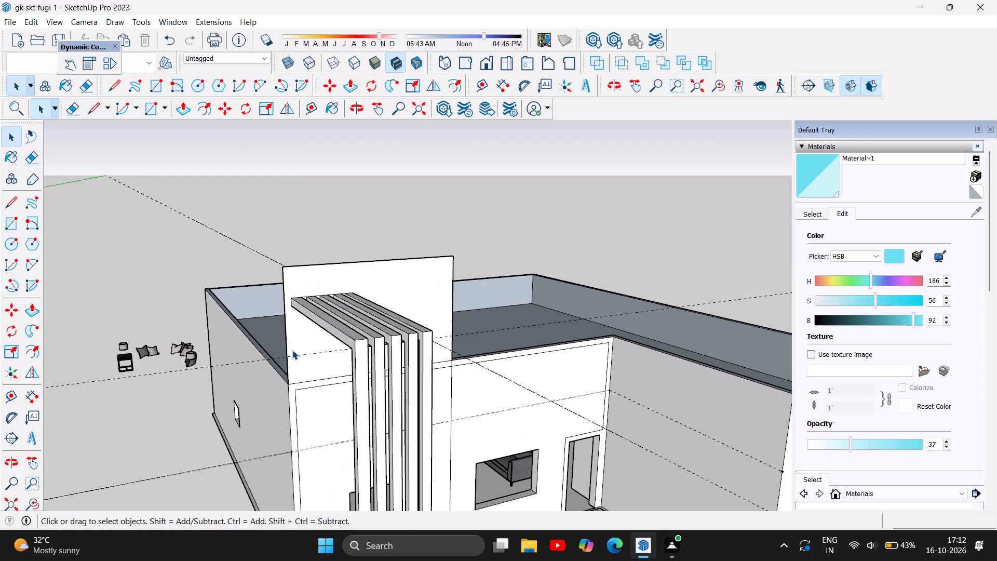
{"action": "left_click", "coordinate": [352, 109]}
{"action": "left_click_drag", "start_coordinate": [208, 280], "coordinate": [504, 381]}
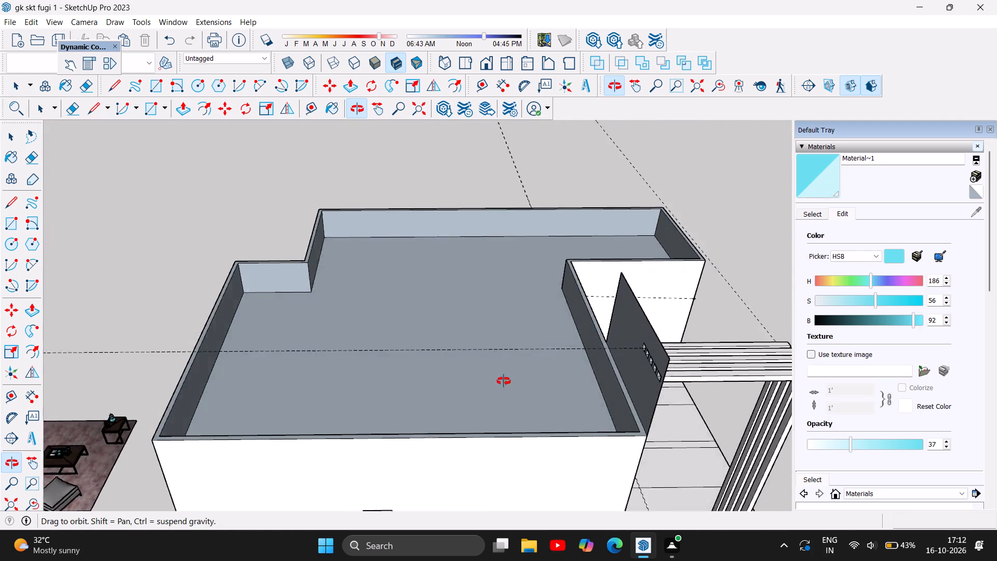
{"action": "left_click_drag", "start_coordinate": [504, 381], "coordinate": [465, 422]}
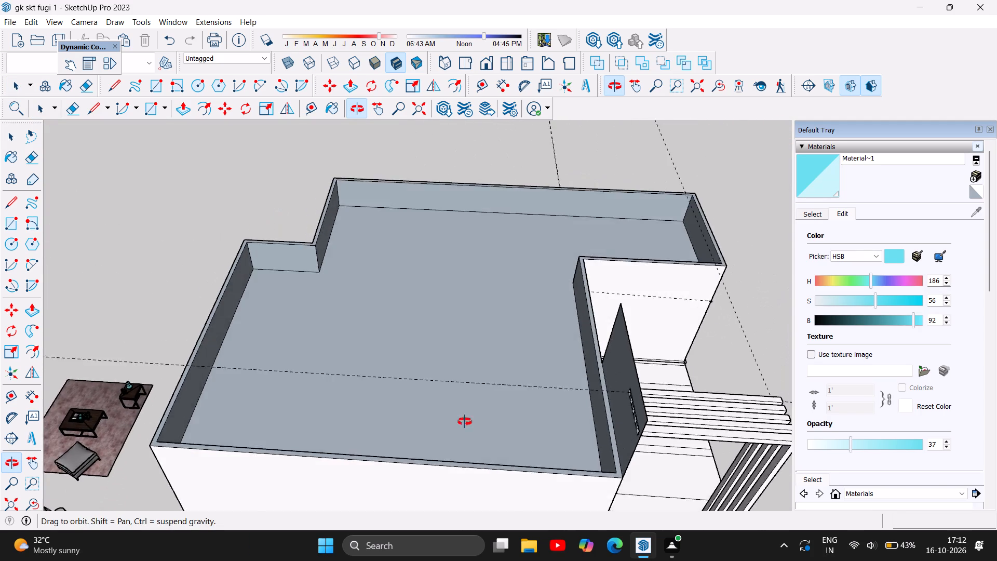
{"action": "left_click_drag", "start_coordinate": [465, 422], "coordinate": [472, 487]}
{"action": "scroll", "coordinate": [530, 455], "scroll_direction": "down", "scroll_amount": 3}
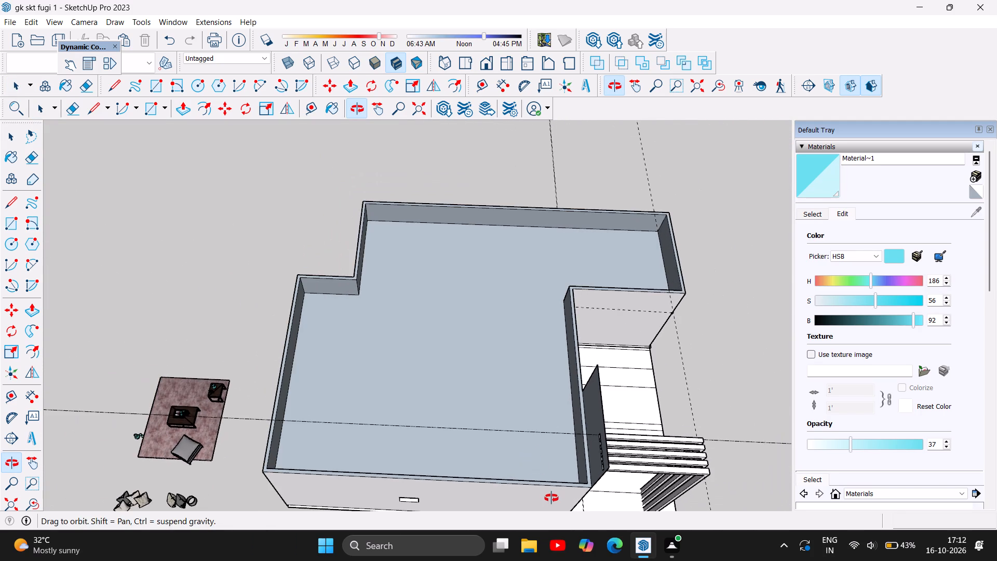
{"action": "scroll", "coordinate": [552, 502], "scroll_direction": "up", "scroll_amount": 6}
{"action": "left_click_drag", "start_coordinate": [520, 385], "coordinate": [514, 442]}
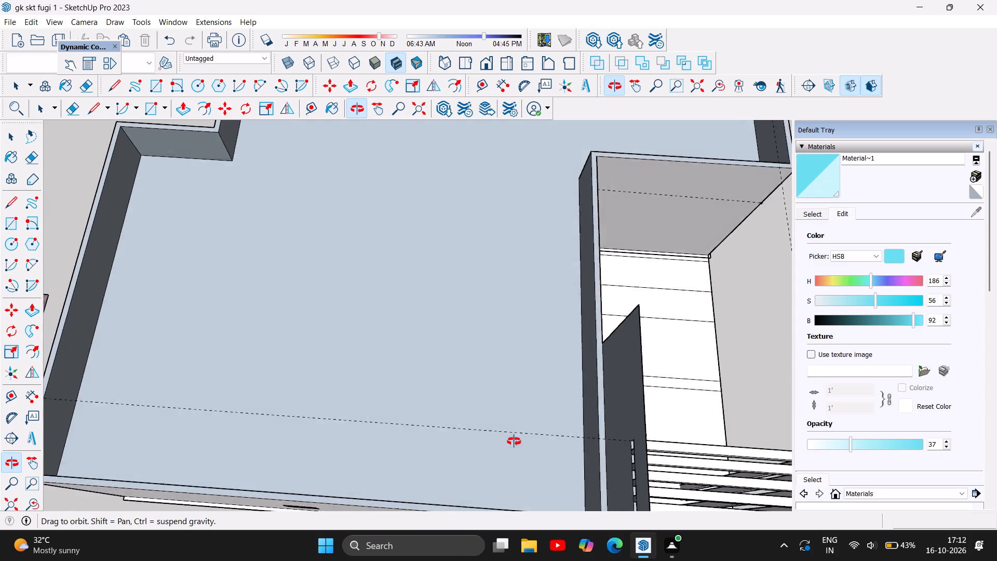
{"action": "left_click_drag", "start_coordinate": [514, 442], "coordinate": [517, 470]}
{"action": "scroll", "coordinate": [409, 283], "scroll_direction": "down", "scroll_amount": 4}
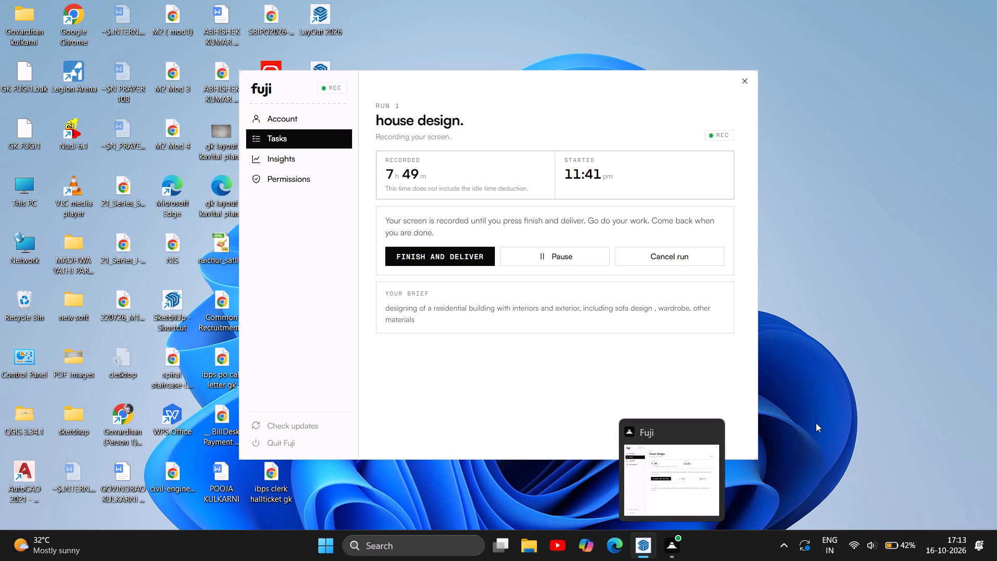
{"action": "scroll", "coordinate": [695, 396], "scroll_direction": "down", "scroll_amount": 5}
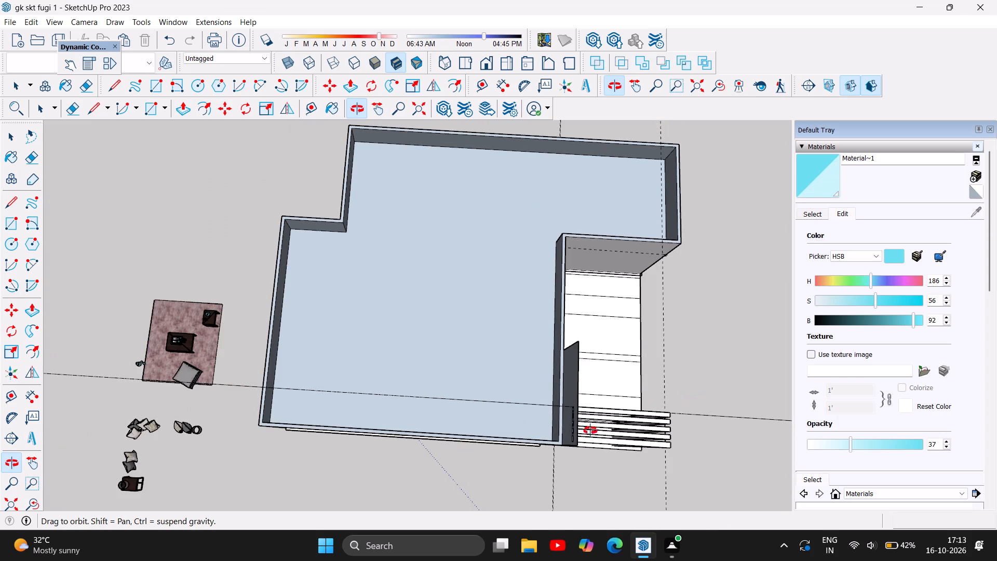
{"action": "scroll", "coordinate": [392, 437], "scroll_direction": "down", "scroll_amount": 6}
{"action": "left_click_drag", "start_coordinate": [591, 407], "coordinate": [560, 352]}
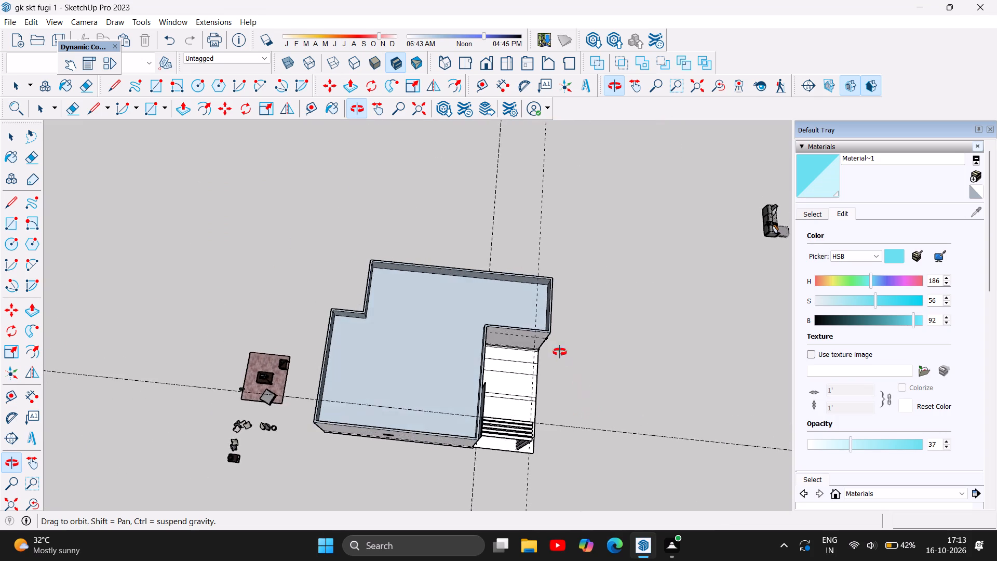
{"action": "left_click_drag", "start_coordinate": [560, 352], "coordinate": [270, 203]}
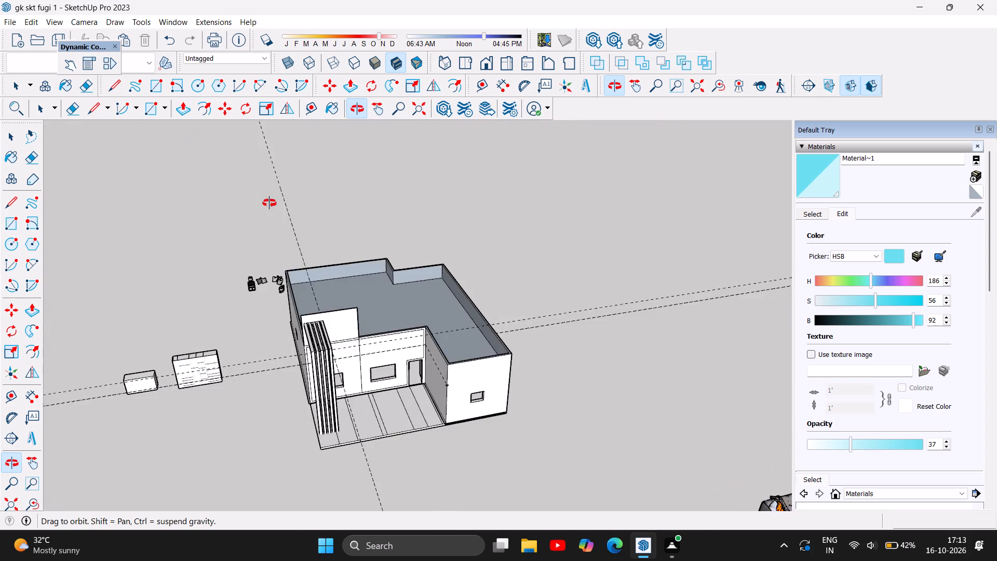
{"action": "left_click_drag", "start_coordinate": [270, 203], "coordinate": [724, 215]}
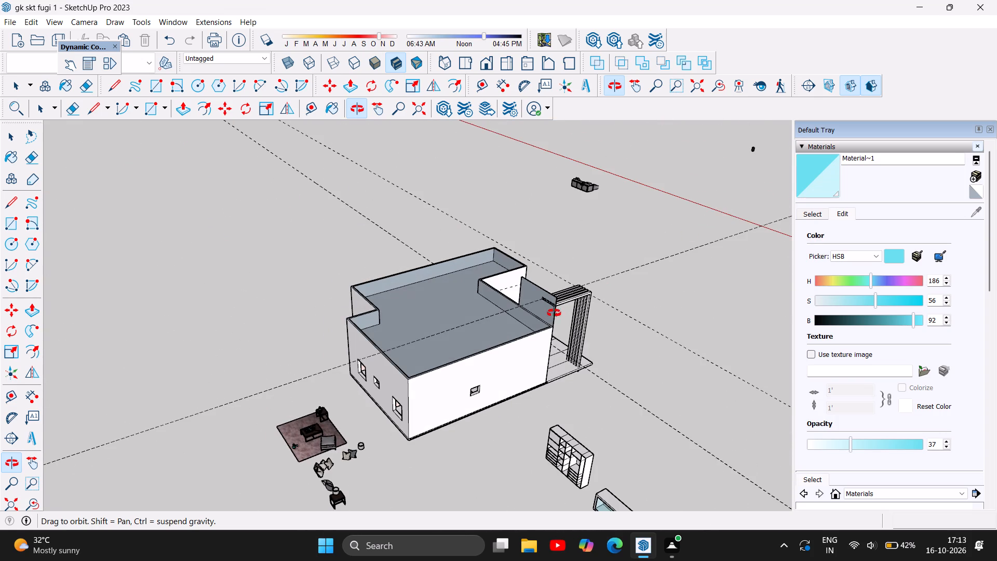
{"action": "scroll", "coordinate": [550, 313], "scroll_direction": "up", "scroll_amount": 13}
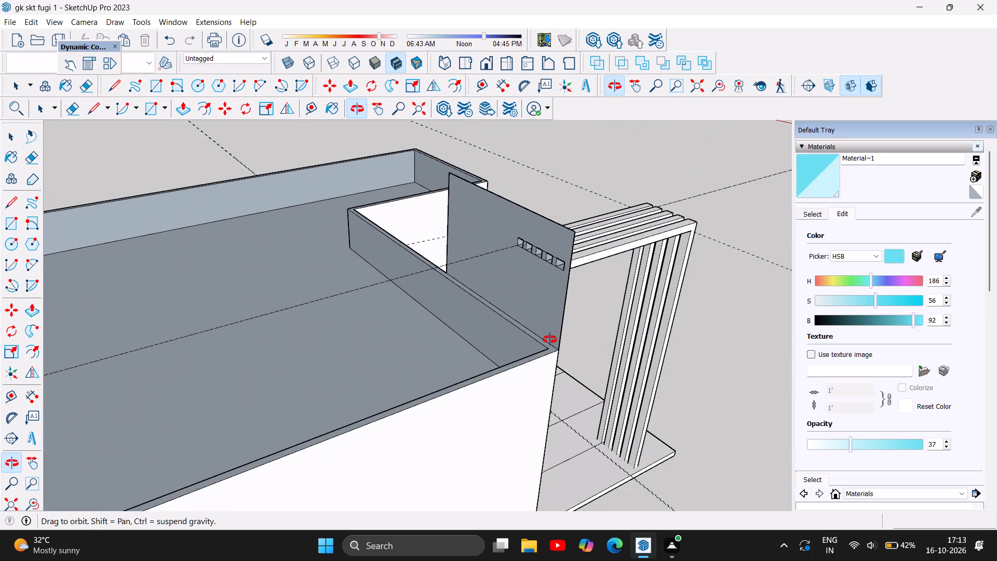
{"action": "scroll", "coordinate": [550, 340], "scroll_direction": "down", "scroll_amount": 2}
{"action": "left_click_drag", "start_coordinate": [450, 333], "coordinate": [452, 411]}
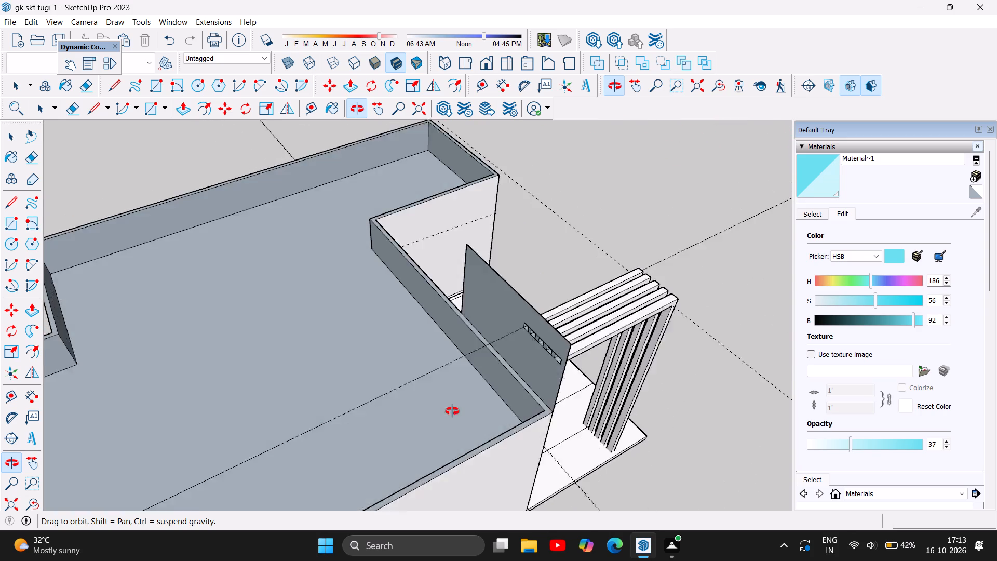
{"action": "left_click_drag", "start_coordinate": [452, 411], "coordinate": [460, 440]}
{"action": "left_click_drag", "start_coordinate": [444, 433], "coordinate": [622, 463]}
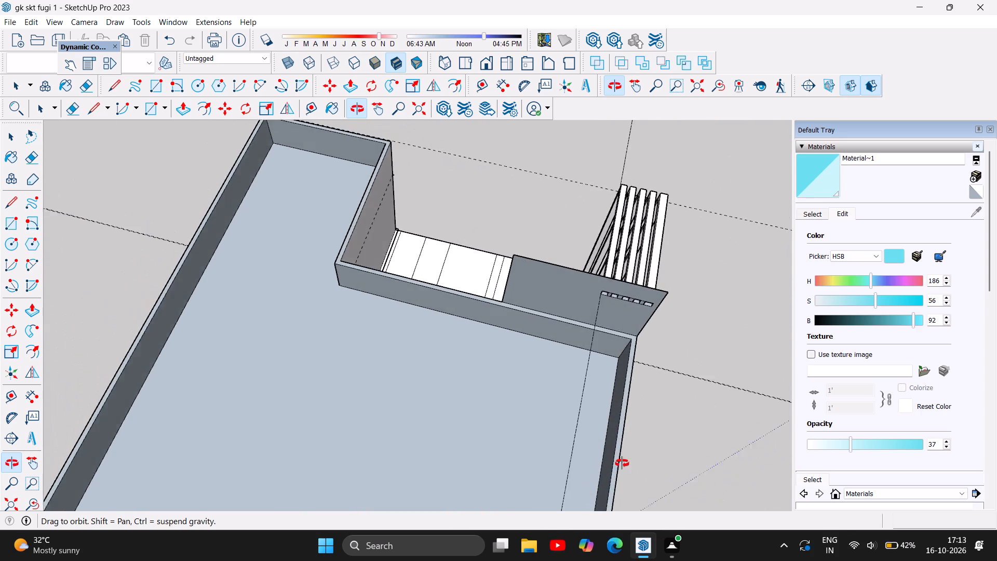
{"action": "left_click_drag", "start_coordinate": [622, 463], "coordinate": [640, 462]}
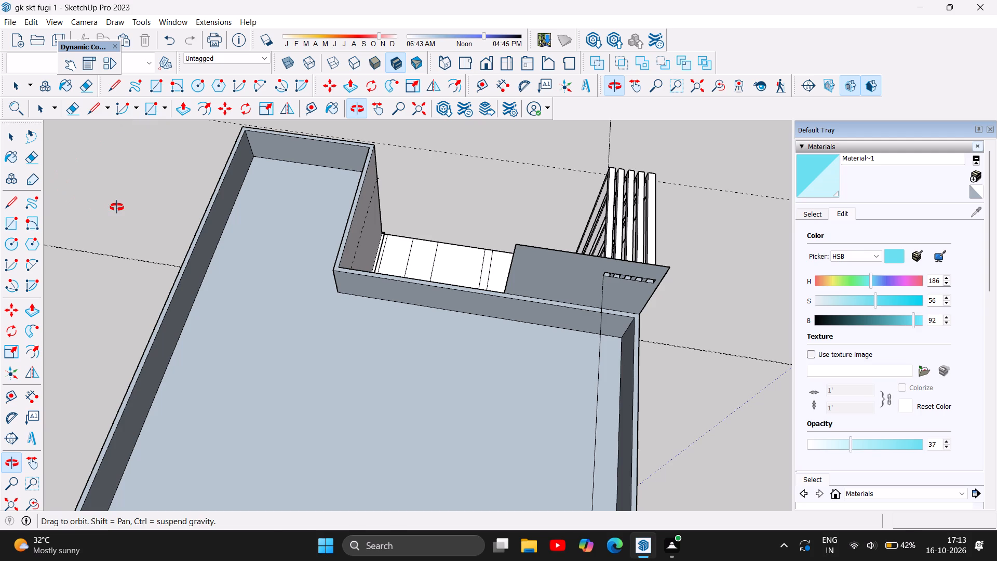
Place a 12' guide along the base of the front parapet, starting from the roof's inner corner behind the raised panel.
{"action": "key", "text": "t"}
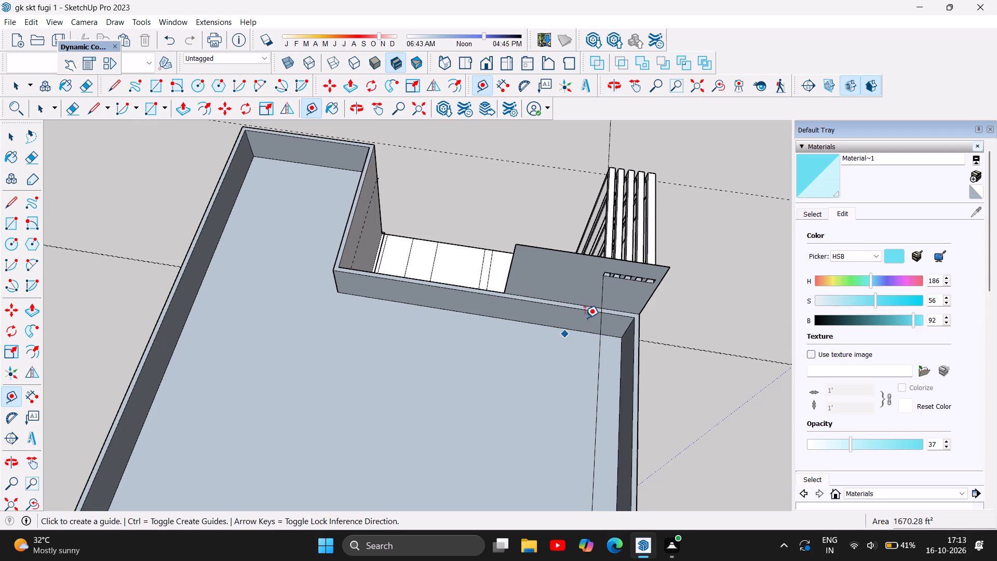
{"action": "left_click", "coordinate": [622, 337]}
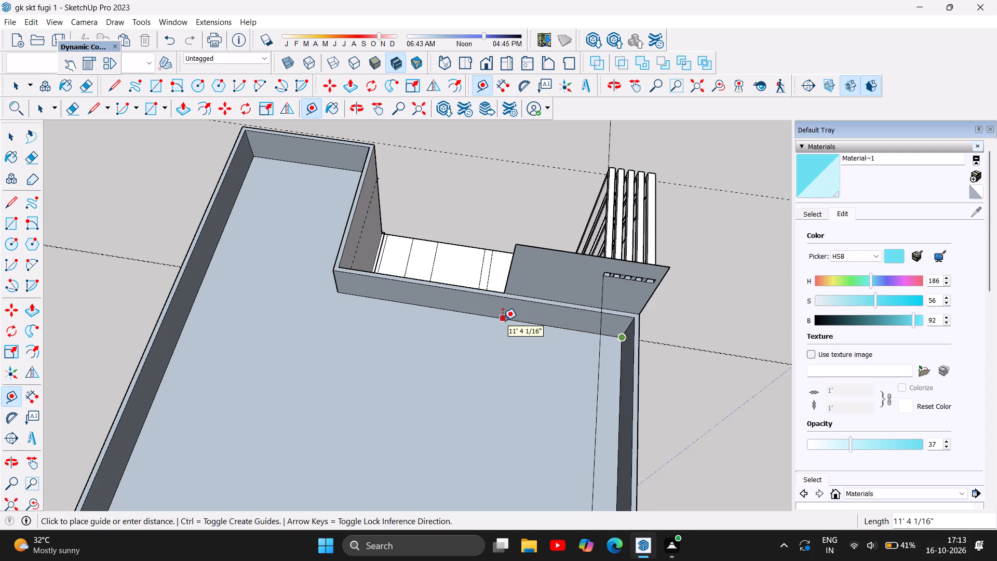
{"action": "type", "text": "12"}
{"action": "key", "text": "apostrophe"}
{"action": "key", "text": "Return"}
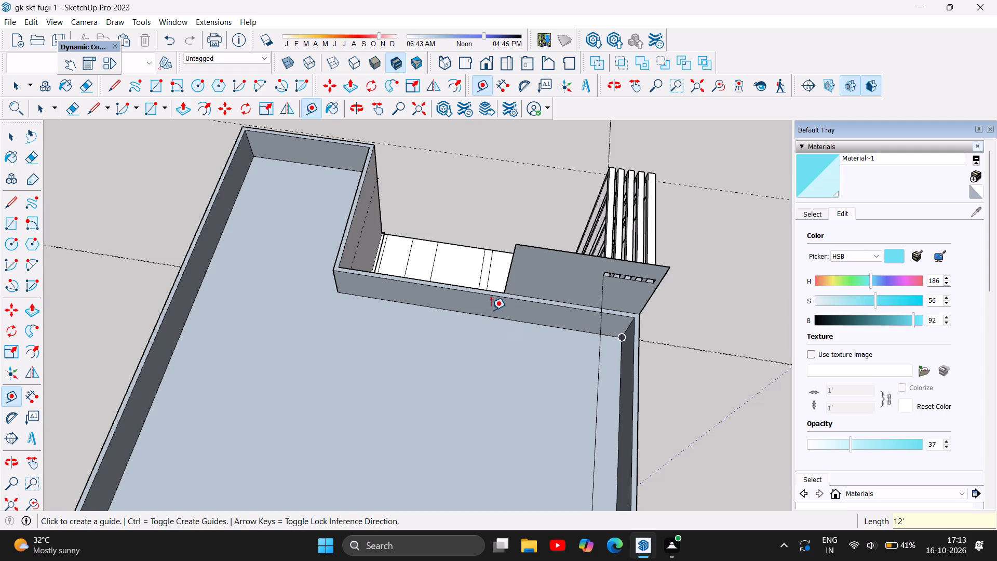
Add a 15' guide inward across the roof from the 12' mark, with a cross guide from its end to the side parapet.
{"action": "left_click", "coordinate": [496, 317]}
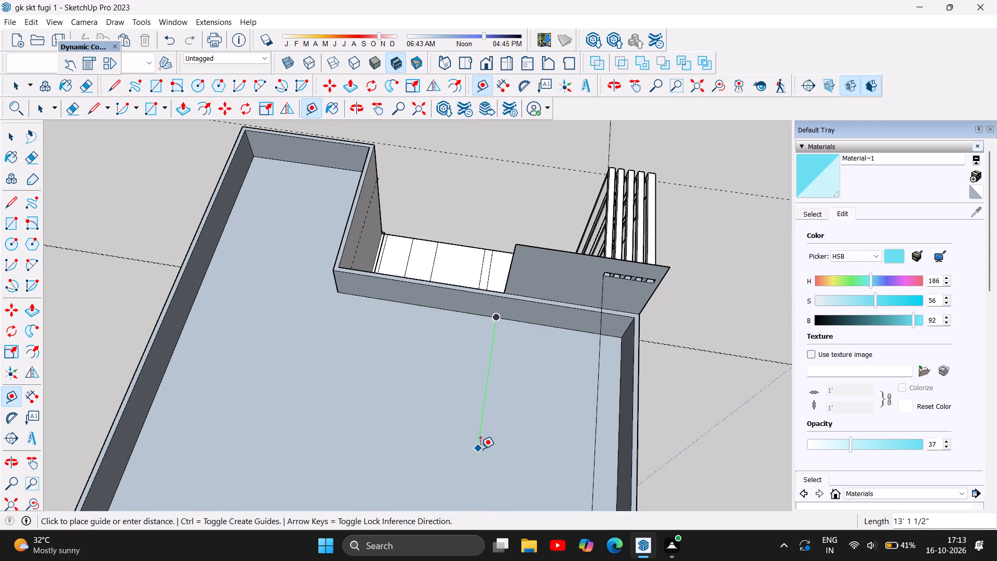
{"action": "type", "text": "15'"}
{"action": "key", "text": "Return"}
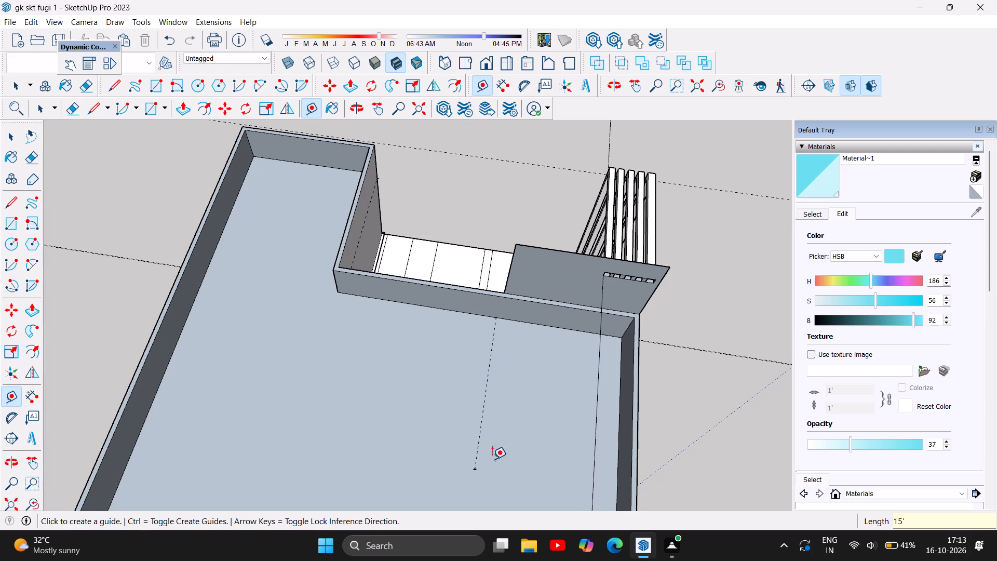
{"action": "left_click", "coordinate": [472, 469]}
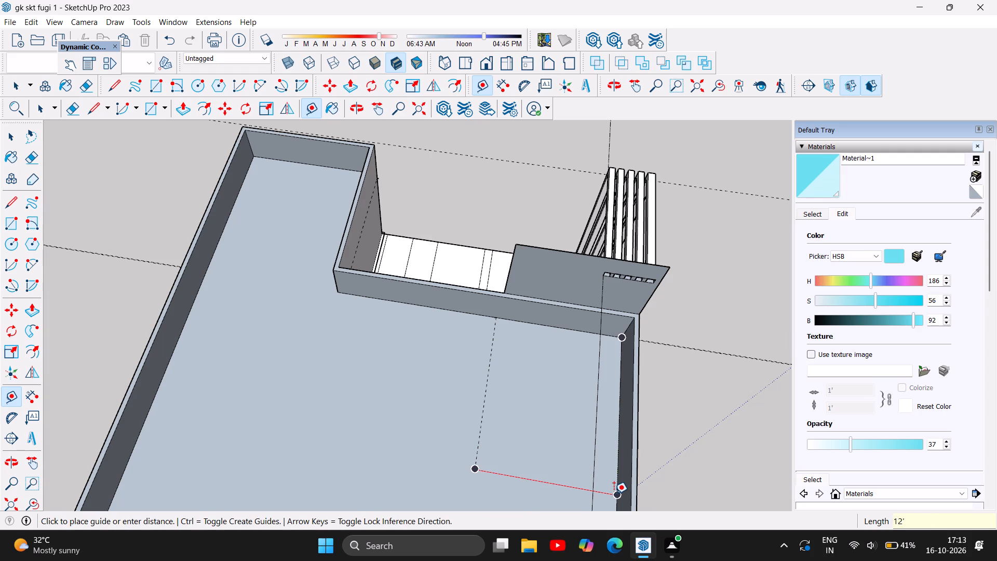
{"action": "left_click", "coordinate": [616, 493]}
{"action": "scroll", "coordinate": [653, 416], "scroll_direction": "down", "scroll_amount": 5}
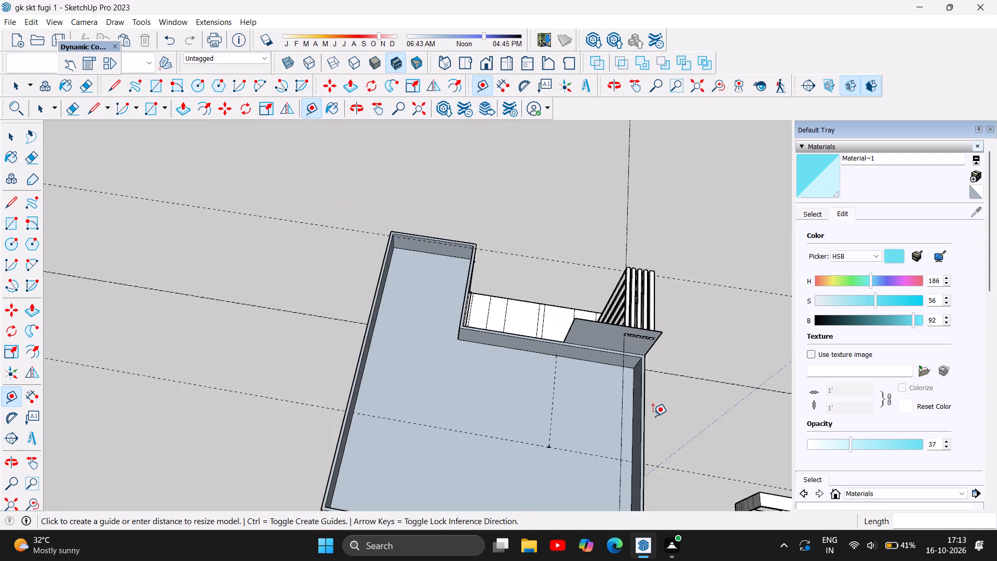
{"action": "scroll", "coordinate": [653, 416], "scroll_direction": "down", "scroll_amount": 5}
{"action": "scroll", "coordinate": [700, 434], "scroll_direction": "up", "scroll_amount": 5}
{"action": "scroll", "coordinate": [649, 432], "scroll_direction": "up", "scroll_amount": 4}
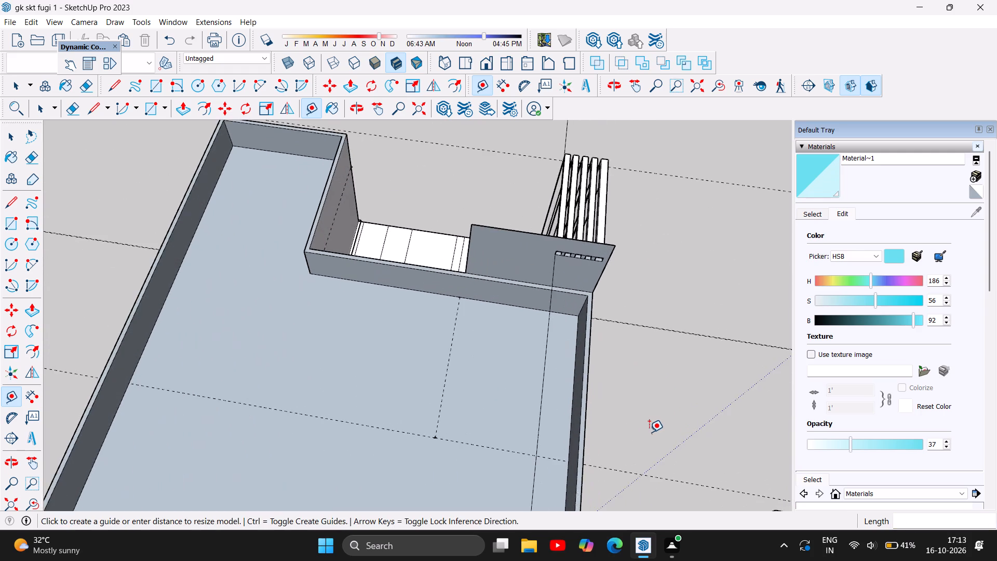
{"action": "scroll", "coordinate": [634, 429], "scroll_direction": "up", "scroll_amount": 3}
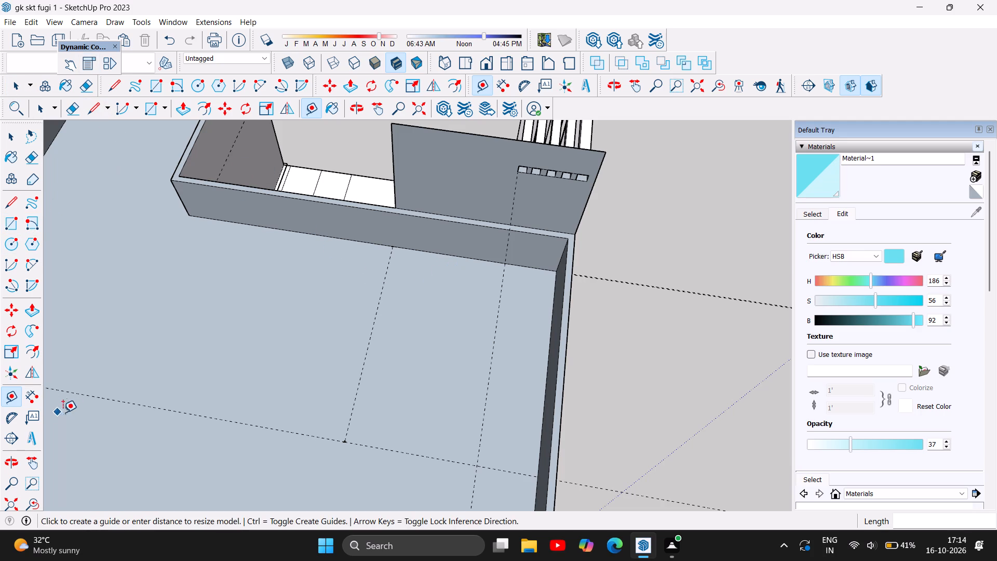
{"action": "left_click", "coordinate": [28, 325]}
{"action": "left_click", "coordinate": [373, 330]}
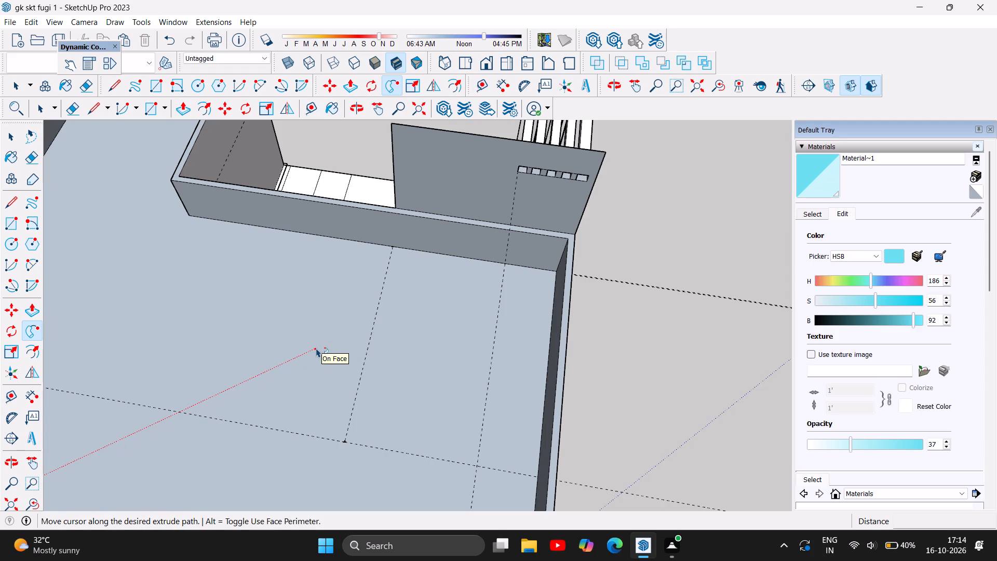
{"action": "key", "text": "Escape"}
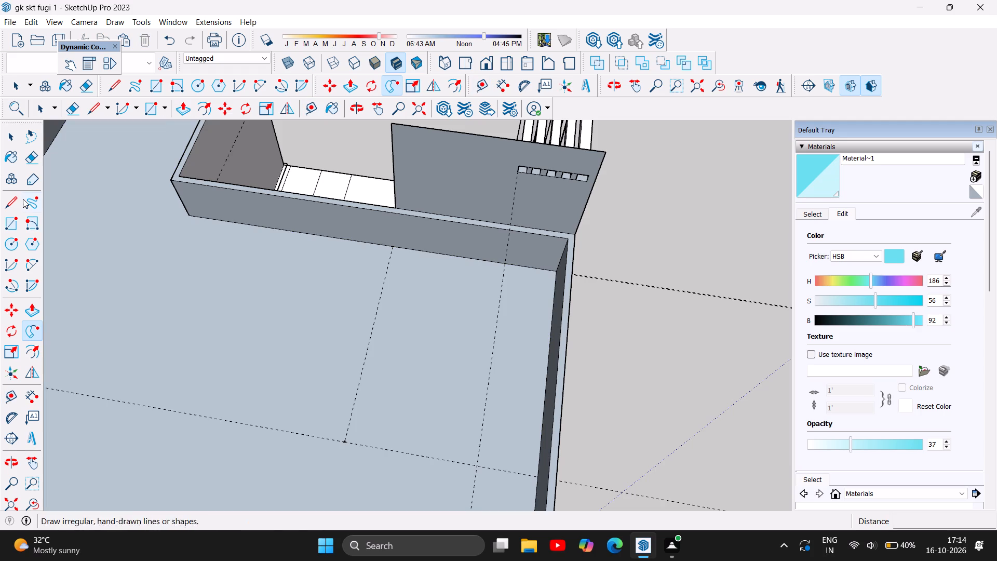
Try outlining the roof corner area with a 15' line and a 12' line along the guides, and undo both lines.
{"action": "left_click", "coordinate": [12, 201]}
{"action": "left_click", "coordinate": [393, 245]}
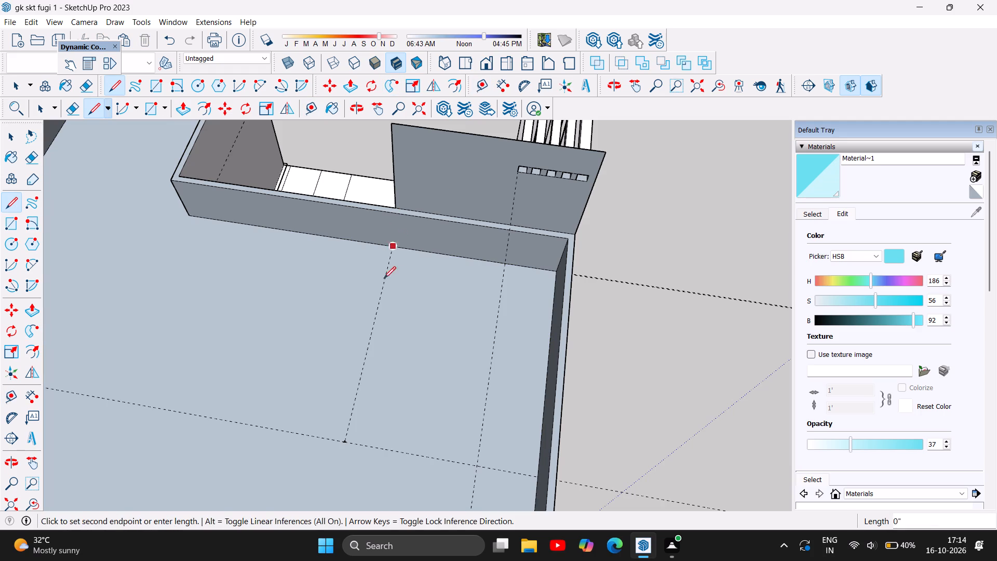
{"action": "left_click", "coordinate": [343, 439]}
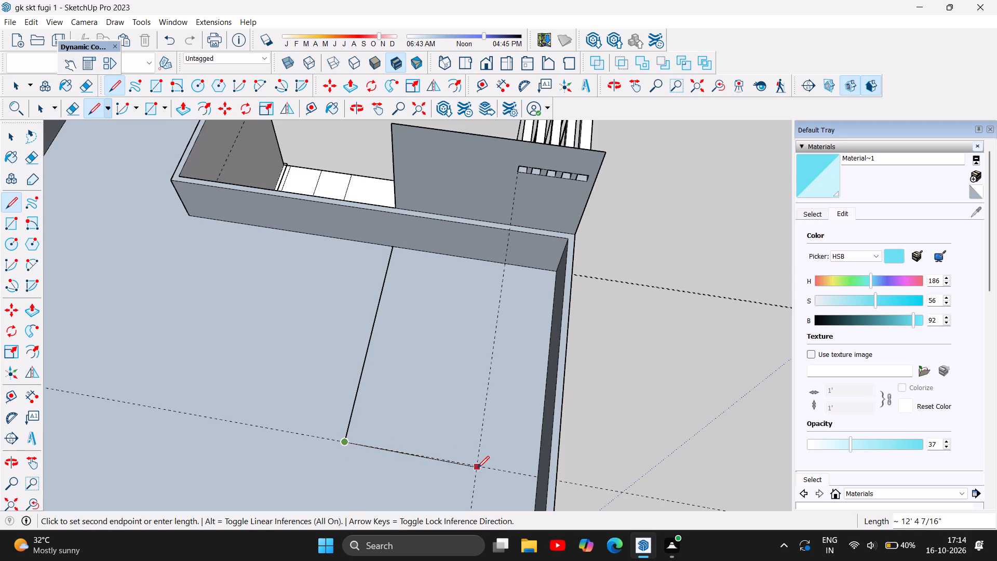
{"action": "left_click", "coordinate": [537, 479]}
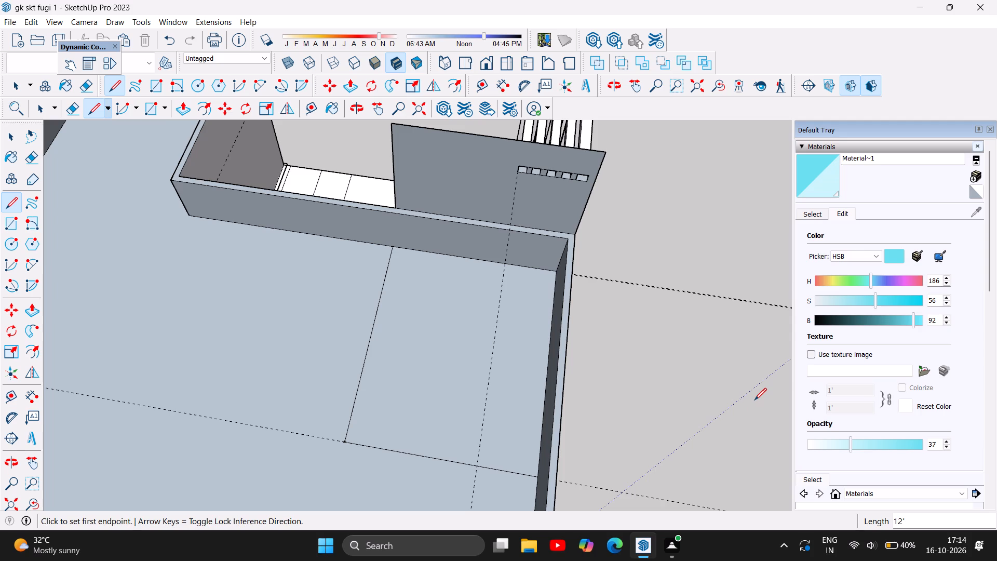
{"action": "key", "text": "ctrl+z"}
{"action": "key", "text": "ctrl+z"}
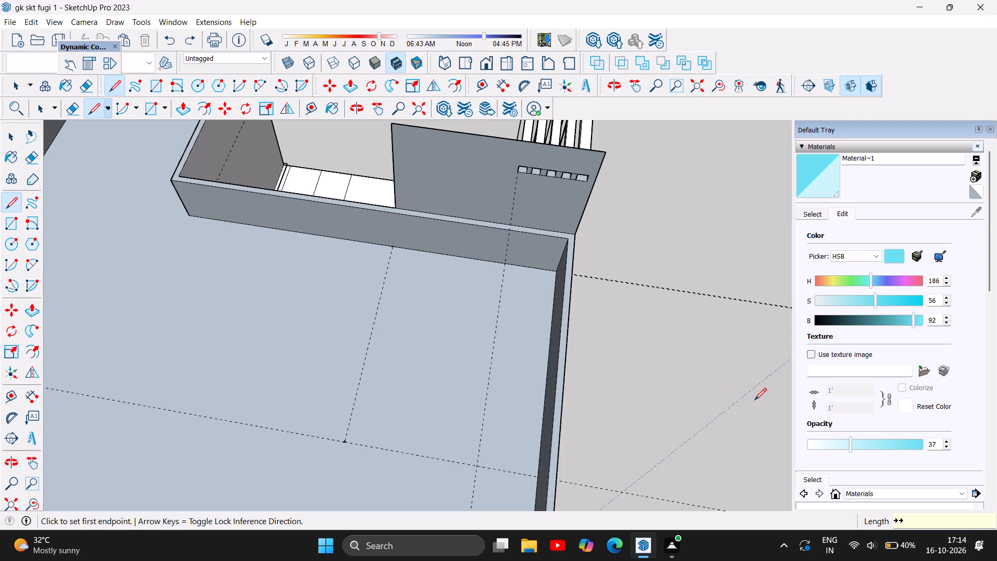
Draw a 15' by 12' rectangle on the roof slab between the guides and the parapet corner behind the raised panel.
{"action": "left_click", "coordinate": [159, 84]}
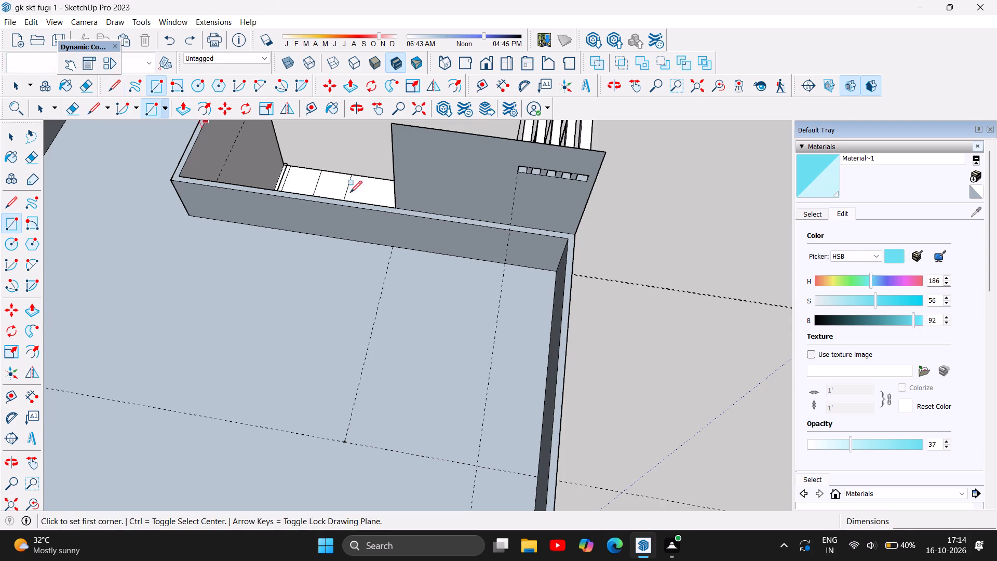
{"action": "left_click", "coordinate": [395, 246]}
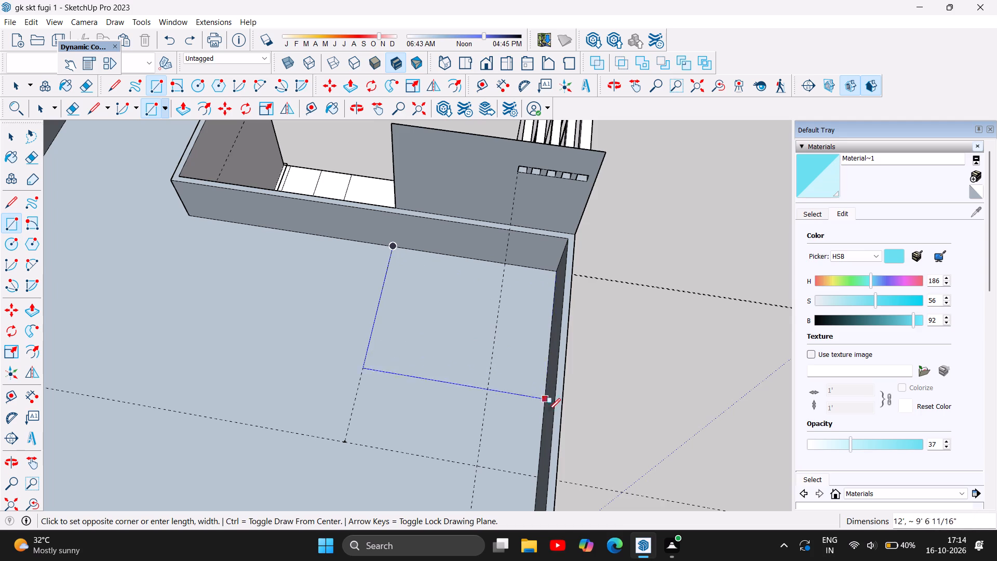
{"action": "left_click", "coordinate": [536, 477]}
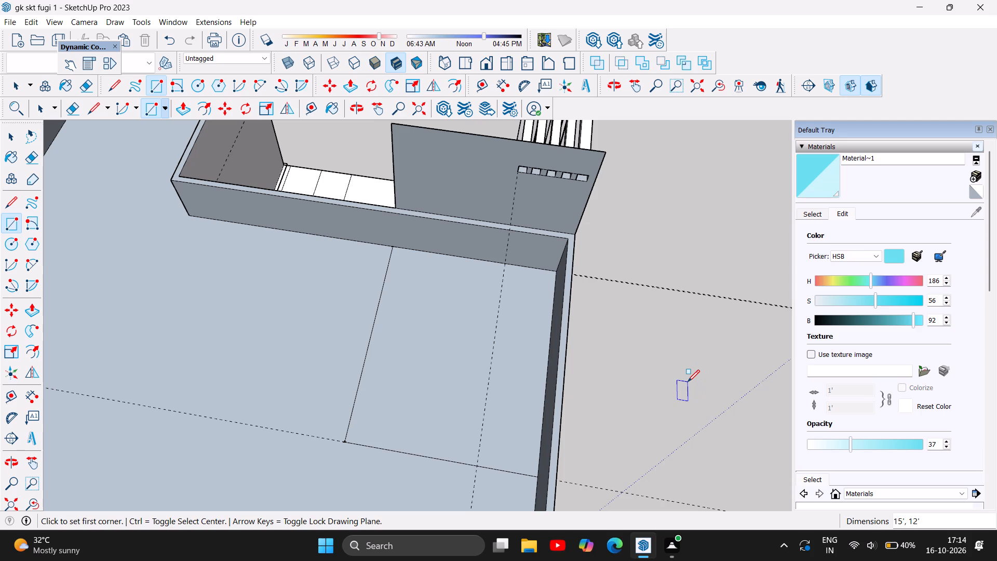
{"action": "key", "text": "Escape"}
Offset the edges of the 15' by 12' roof rectangle 9" inward to outline the wall thickness.
{"action": "left_click", "coordinate": [28, 356]}
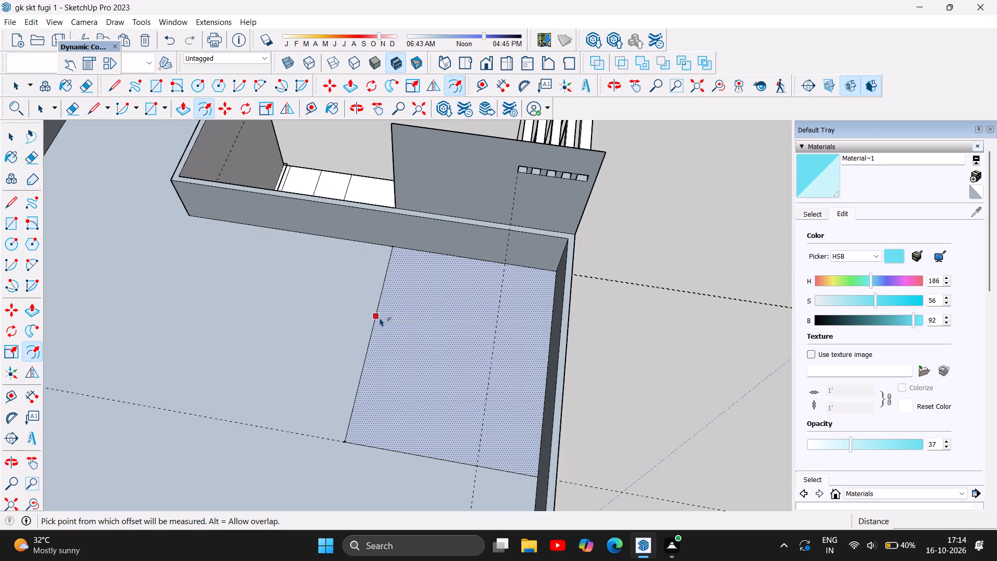
{"action": "scroll", "coordinate": [378, 315], "scroll_direction": "up", "scroll_amount": 3}
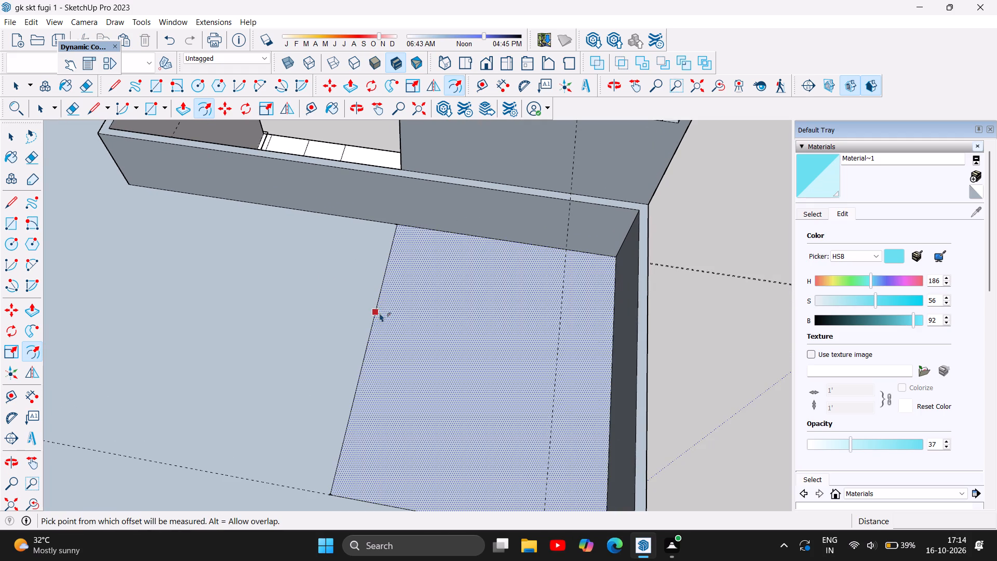
{"action": "left_click", "coordinate": [379, 311]}
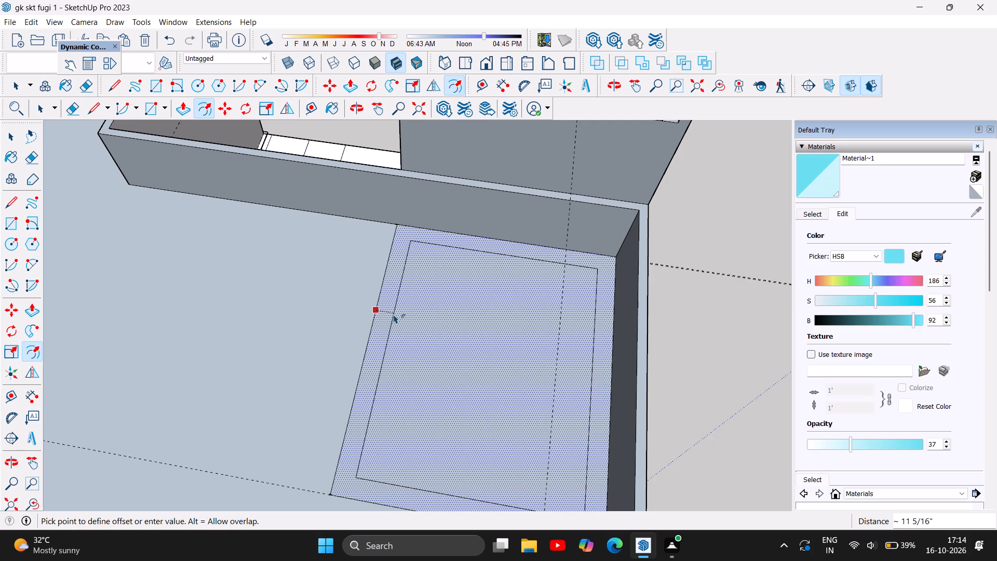
{"action": "key", "text": "9"}
{"action": "key", "text": "Return"}
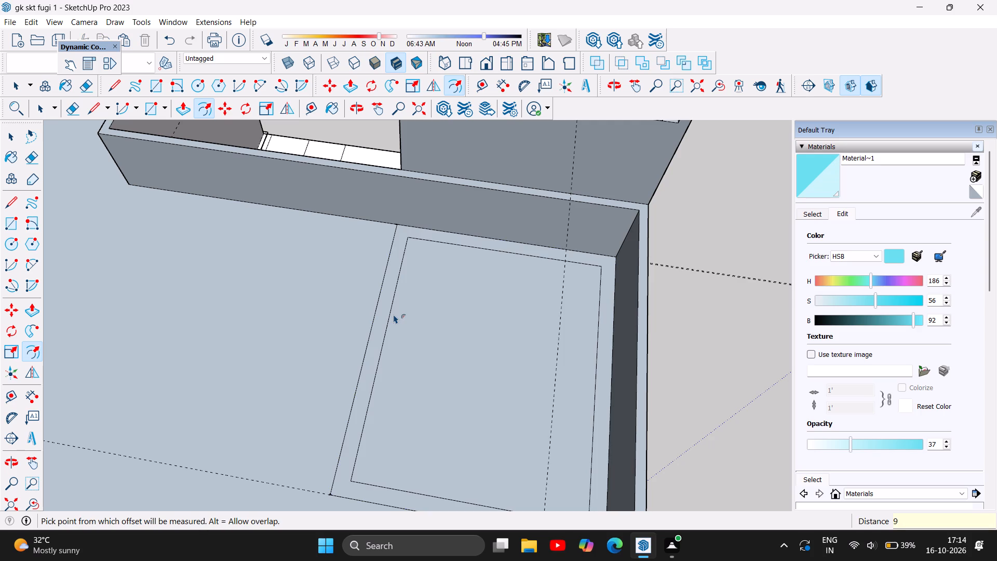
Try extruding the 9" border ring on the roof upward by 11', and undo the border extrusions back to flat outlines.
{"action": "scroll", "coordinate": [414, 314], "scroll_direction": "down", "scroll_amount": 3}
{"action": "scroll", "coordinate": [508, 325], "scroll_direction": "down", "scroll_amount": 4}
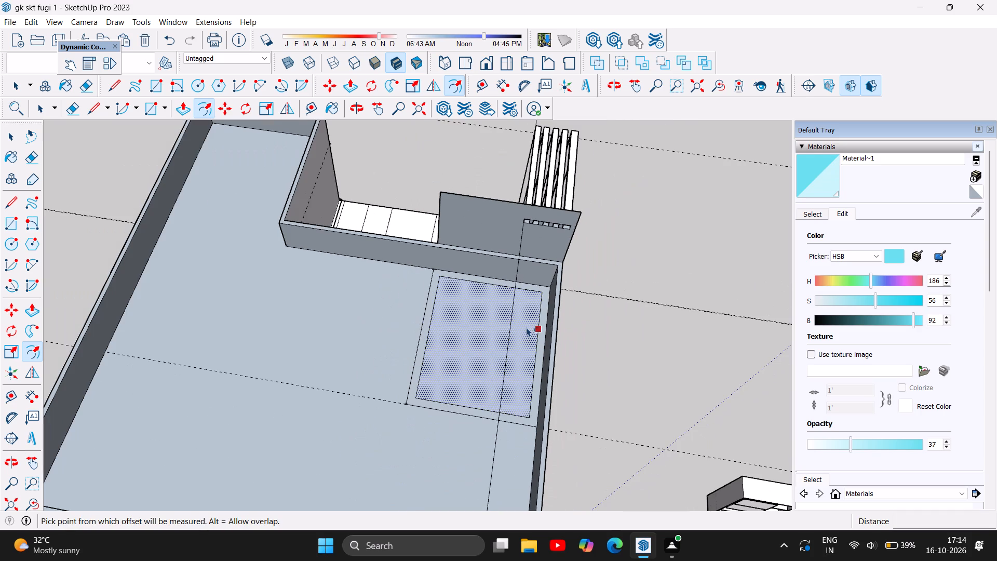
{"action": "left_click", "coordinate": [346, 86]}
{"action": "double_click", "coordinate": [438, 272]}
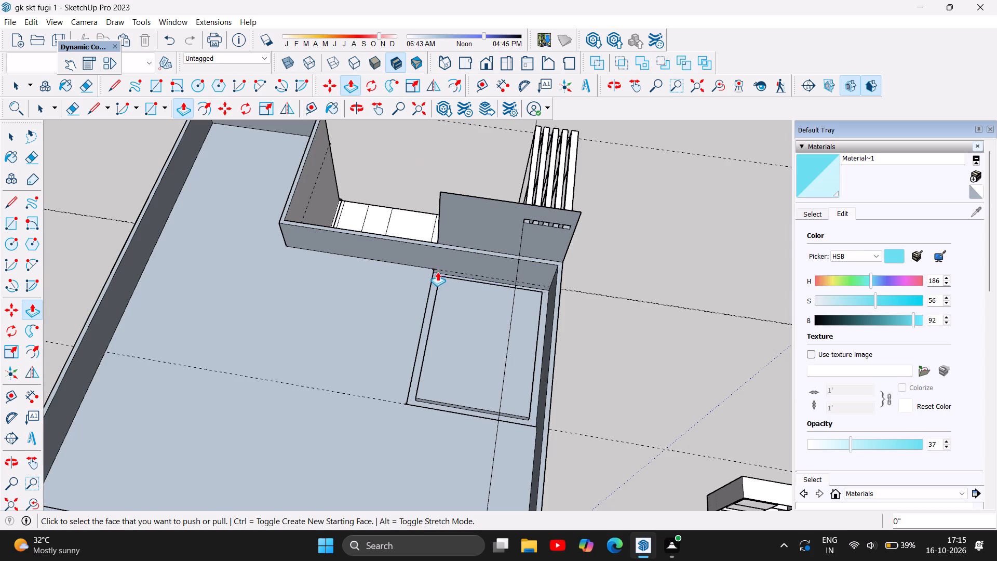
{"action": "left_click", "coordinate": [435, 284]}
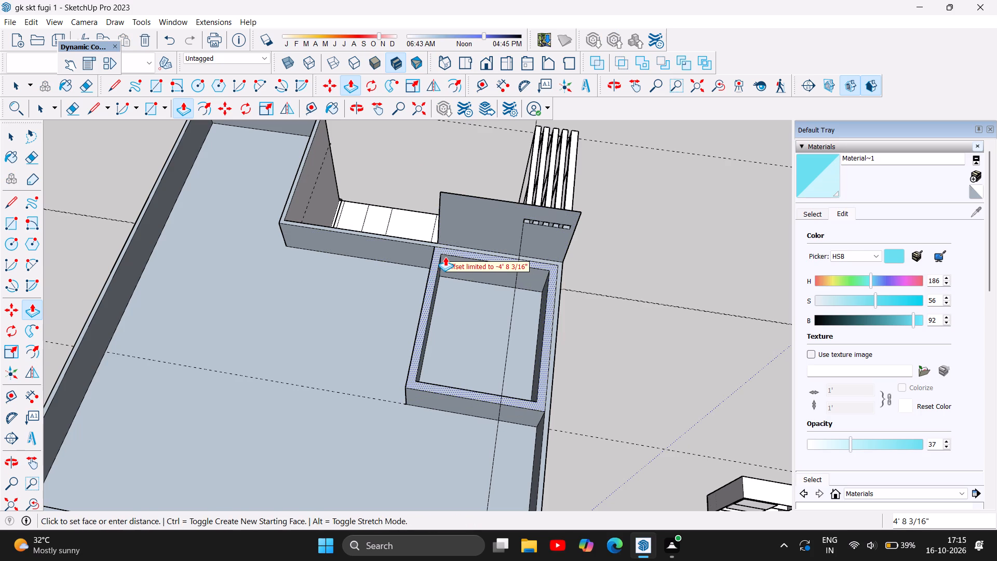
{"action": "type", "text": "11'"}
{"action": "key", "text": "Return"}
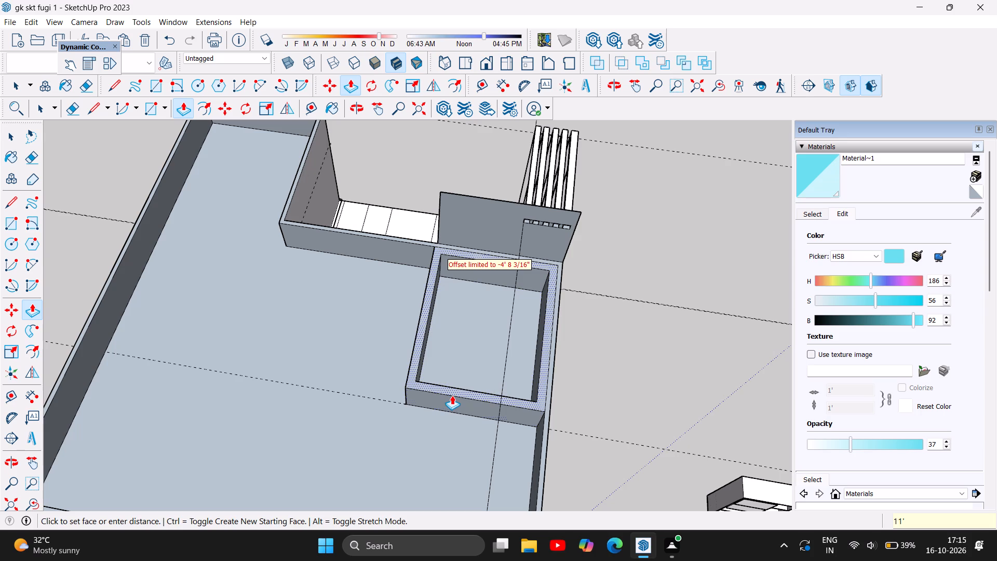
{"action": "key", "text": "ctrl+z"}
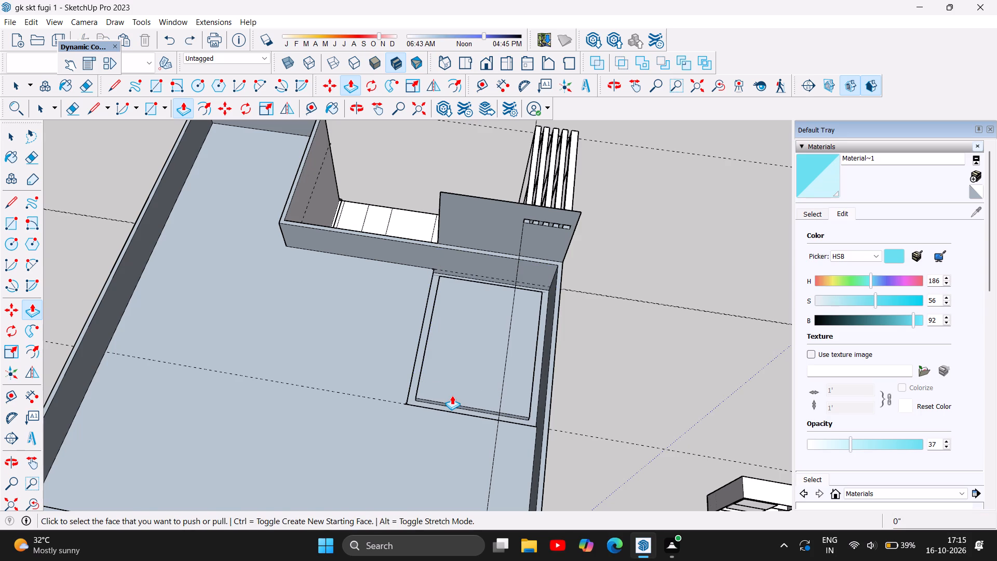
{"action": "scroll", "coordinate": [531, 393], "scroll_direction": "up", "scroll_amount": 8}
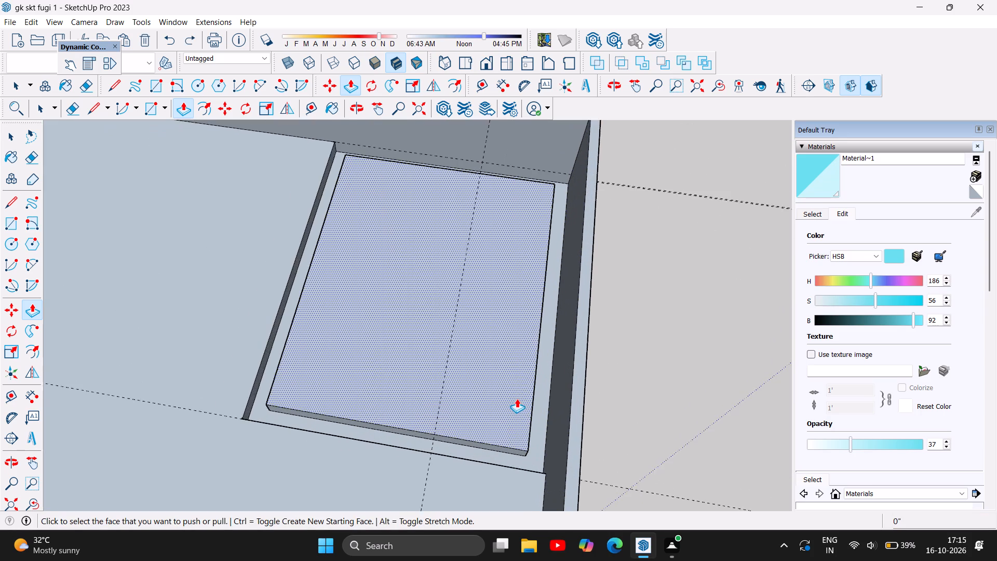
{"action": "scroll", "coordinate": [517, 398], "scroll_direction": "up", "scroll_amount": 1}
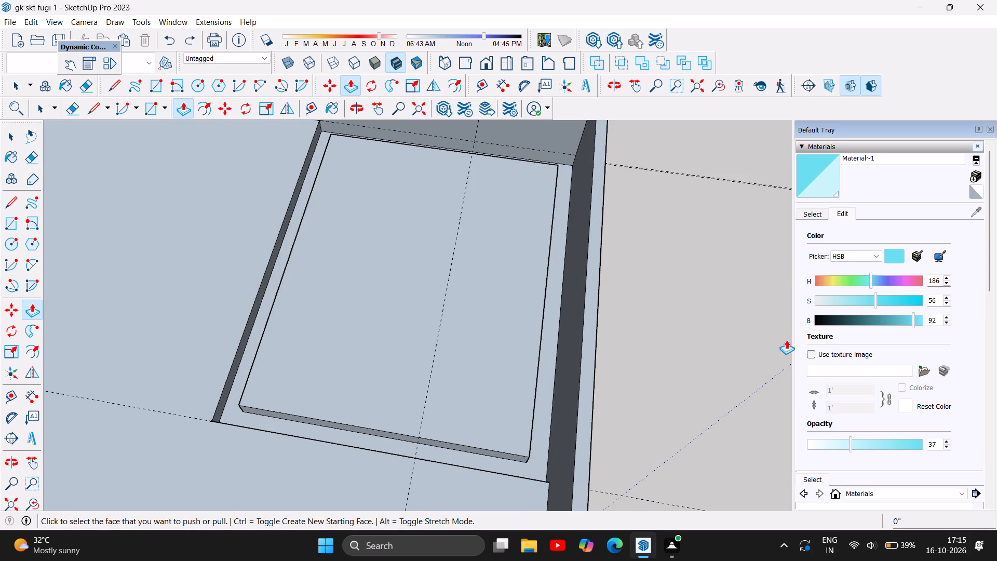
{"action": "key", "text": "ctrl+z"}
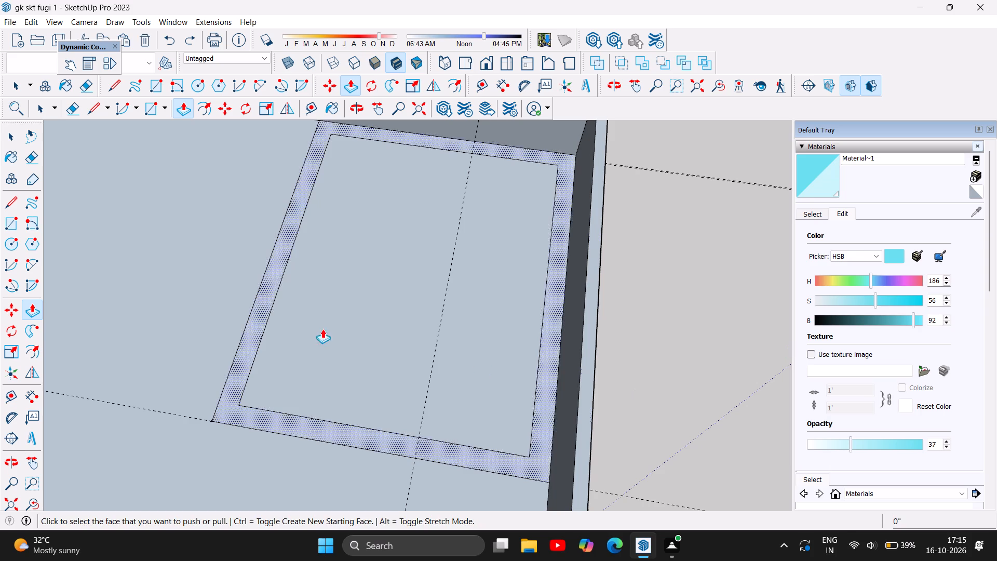
Extrude the 9" border ring upward from the roof slab to form walls, entering 11' as the distance.
{"action": "left_click", "coordinate": [260, 311]}
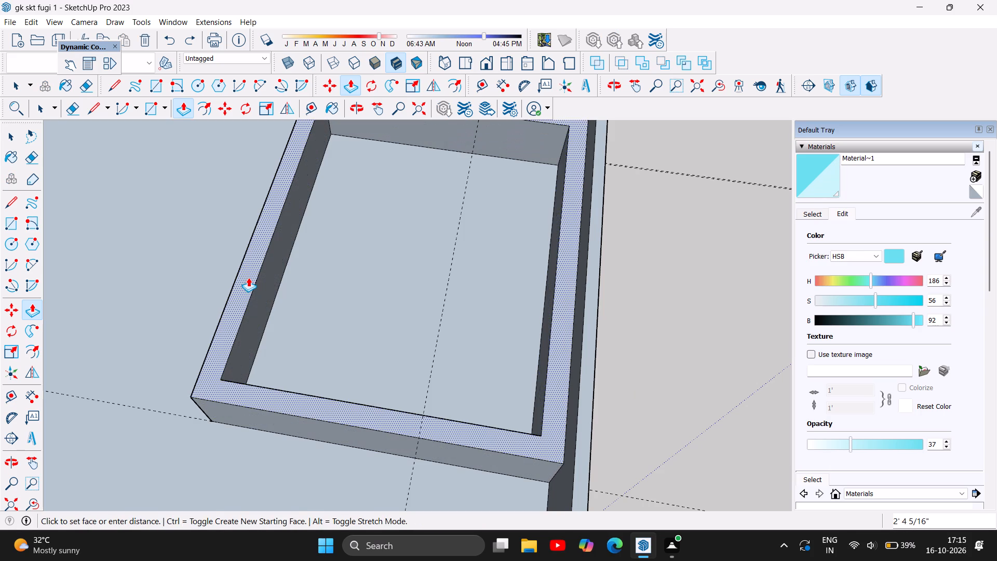
{"action": "type", "text": "11'"}
{"action": "key", "text": "Return"}
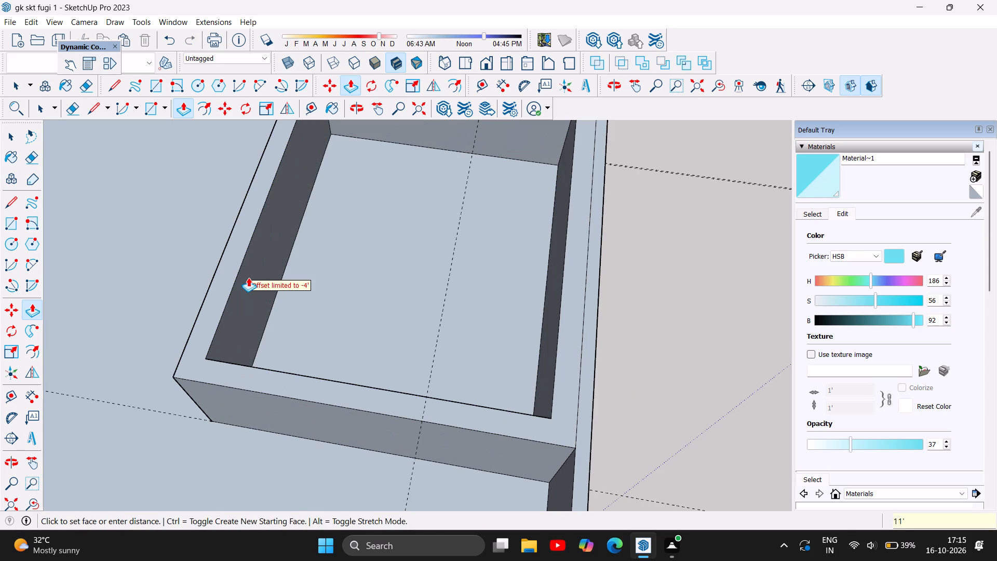
Extrude the top face of the roof room's walls upward by another 6'.
{"action": "scroll", "coordinate": [602, 251], "scroll_direction": "down", "scroll_amount": 5}
{"action": "scroll", "coordinate": [680, 242], "scroll_direction": "down", "scroll_amount": 4}
{"action": "scroll", "coordinate": [684, 261], "scroll_direction": "up", "scroll_amount": 6}
{"action": "scroll", "coordinate": [636, 299], "scroll_direction": "up", "scroll_amount": 1}
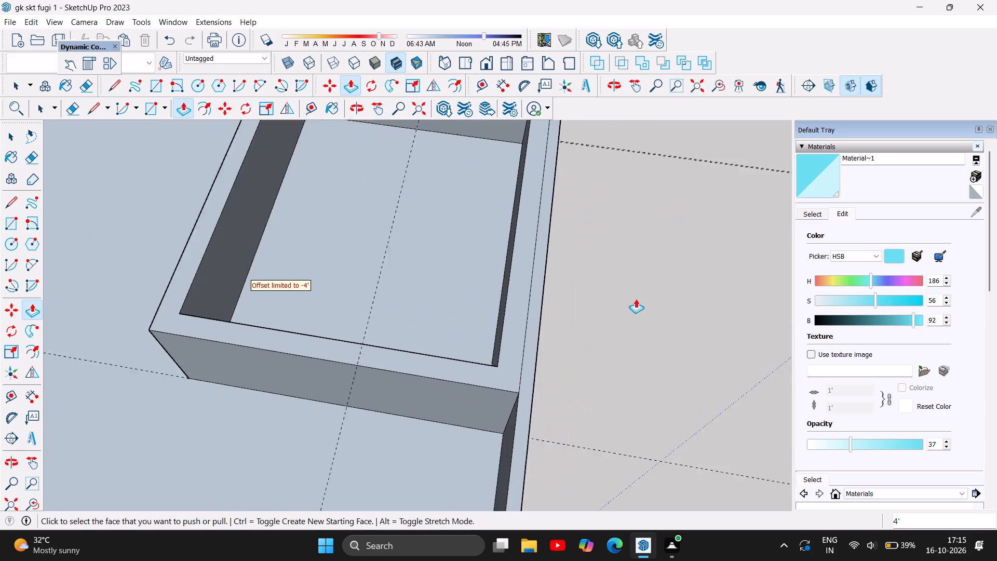
{"action": "scroll", "coordinate": [636, 299], "scroll_direction": "up", "scroll_amount": 3}
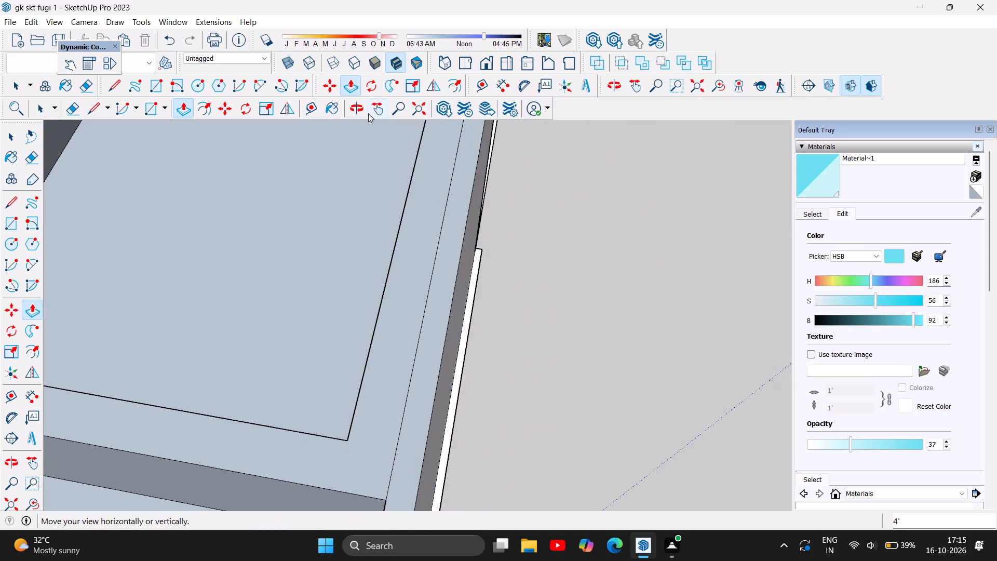
{"action": "left_click", "coordinate": [366, 112]}
{"action": "left_click_drag", "start_coordinate": [671, 325], "coordinate": [356, 254]}
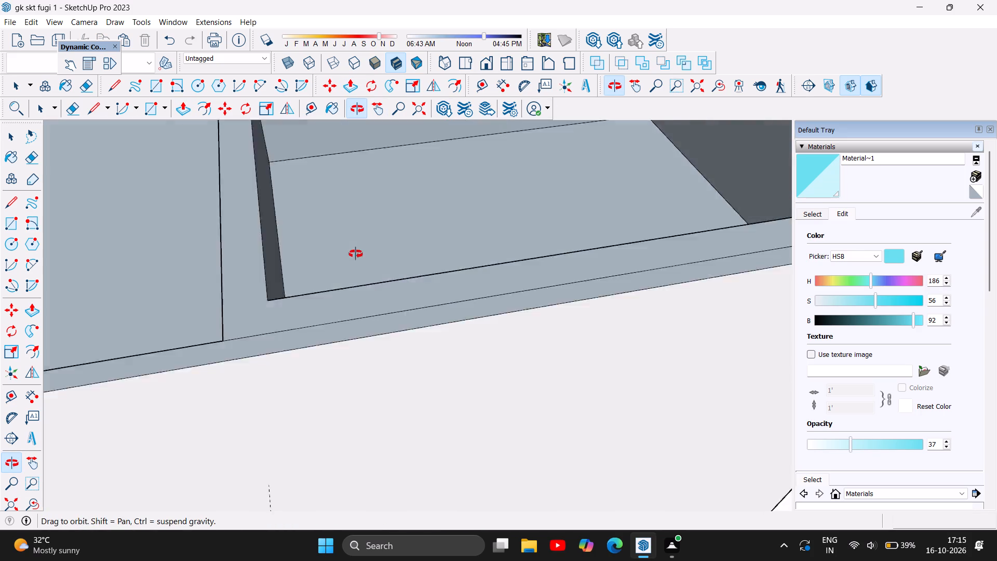
{"action": "left_click_drag", "start_coordinate": [356, 254], "coordinate": [740, 128]}
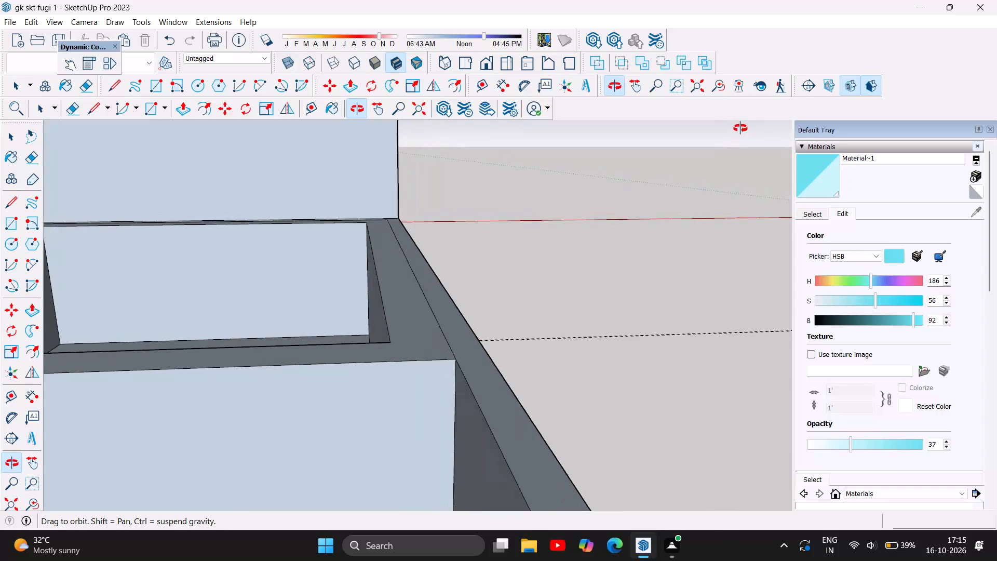
{"action": "left_click_drag", "start_coordinate": [740, 128], "coordinate": [531, 228]}
{"action": "scroll", "coordinate": [541, 320], "scroll_direction": "down", "scroll_amount": 4}
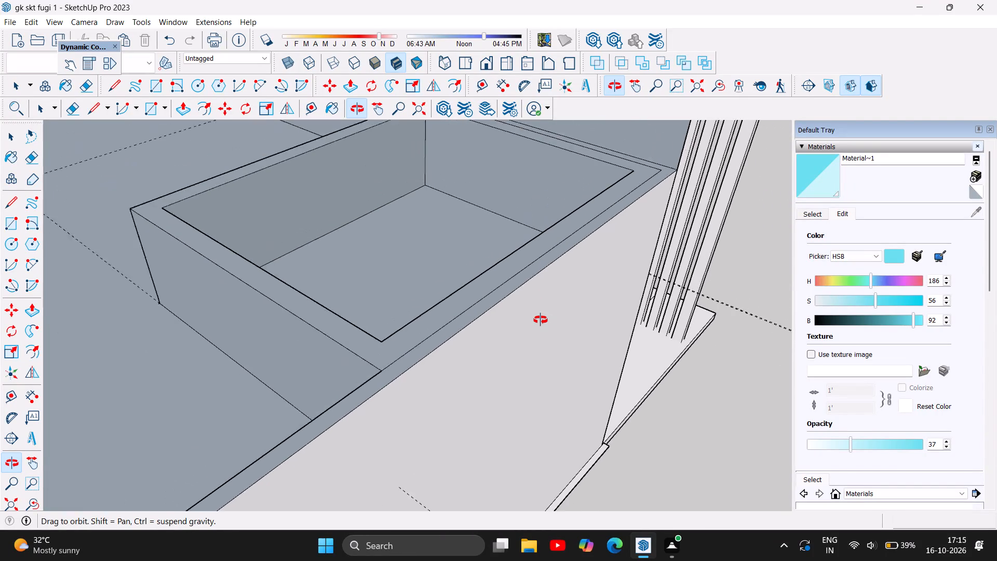
{"action": "scroll", "coordinate": [541, 320], "scroll_direction": "down", "scroll_amount": 1}
{"action": "left_click_drag", "start_coordinate": [730, 341], "coordinate": [816, 313]}
{"action": "left_click_drag", "start_coordinate": [408, 375], "coordinate": [504, 485]}
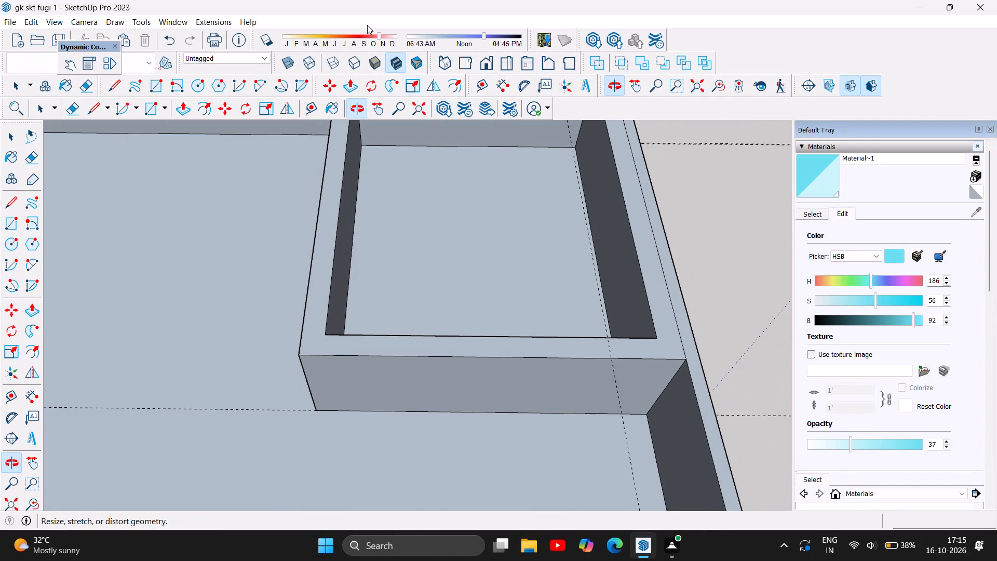
{"action": "left_click", "coordinate": [348, 86]}
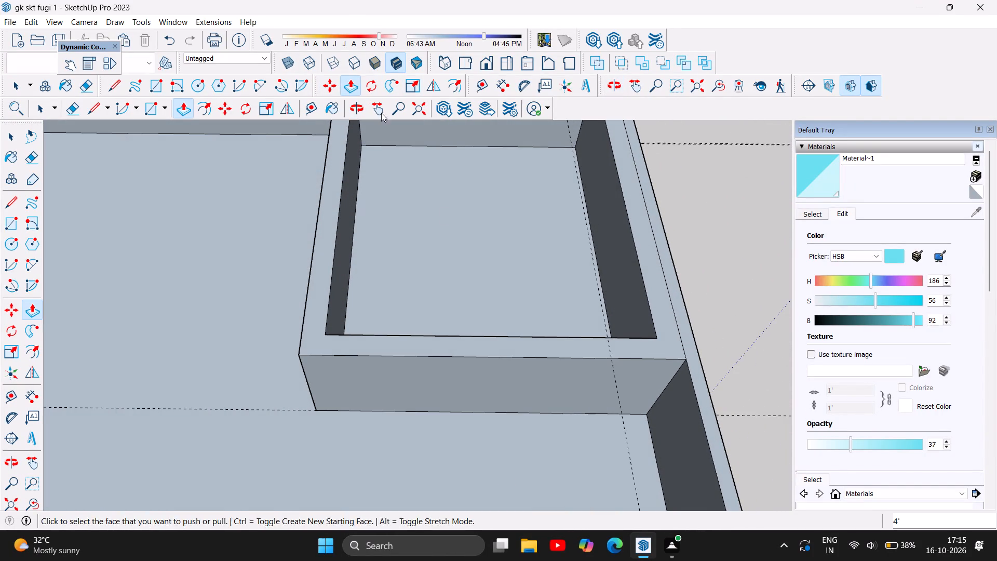
{"action": "left_click", "coordinate": [334, 164]}
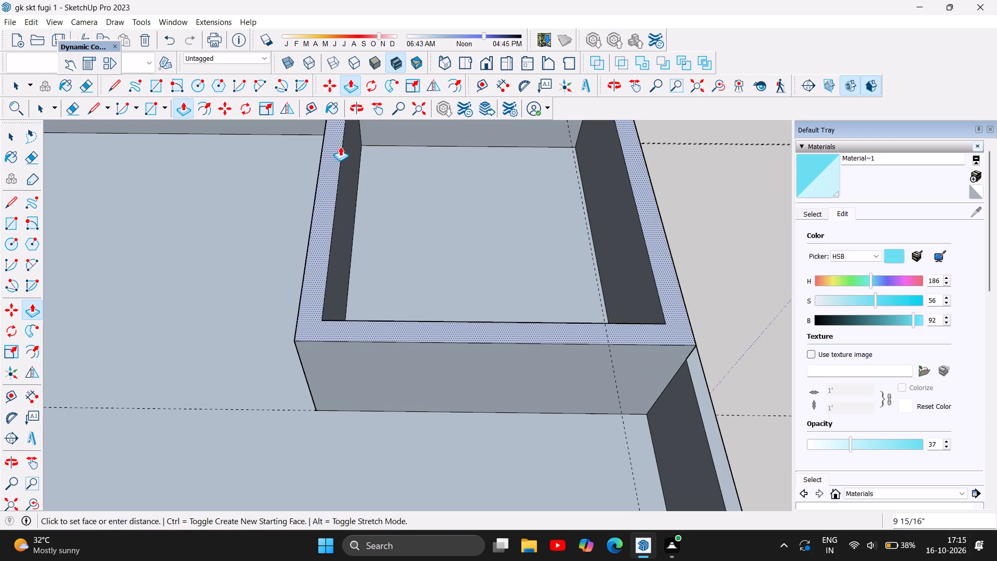
{"action": "type", "text": "6'"}
{"action": "key", "text": "Return"}
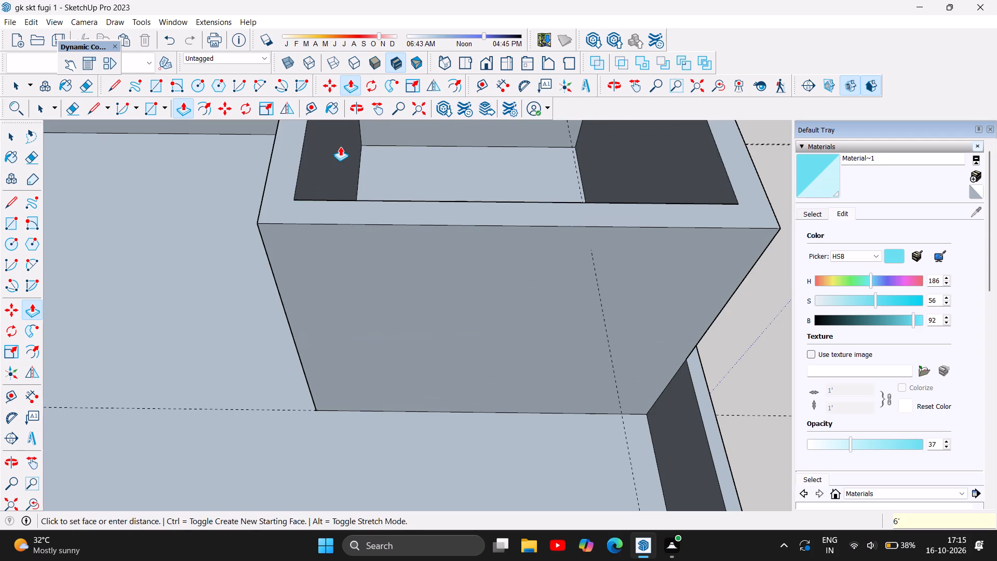
Examine the raised roof room from the front and sides, including where its walls meet the parapet and the raised facade panel.
{"action": "scroll", "coordinate": [338, 233], "scroll_direction": "down", "scroll_amount": 13}
{"action": "scroll", "coordinate": [349, 293], "scroll_direction": "down", "scroll_amount": 7}
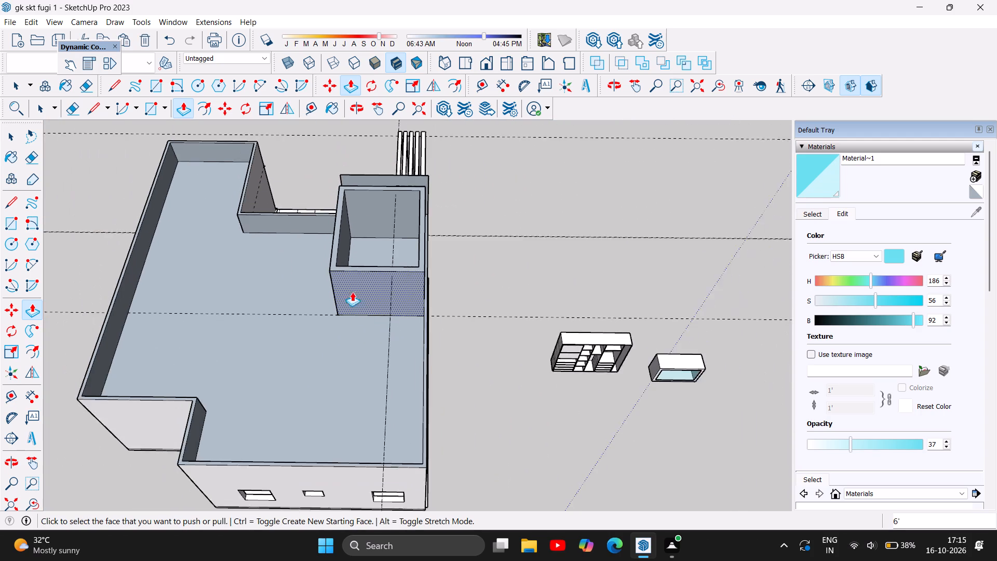
{"action": "scroll", "coordinate": [446, 140], "scroll_direction": "up", "scroll_amount": 3}
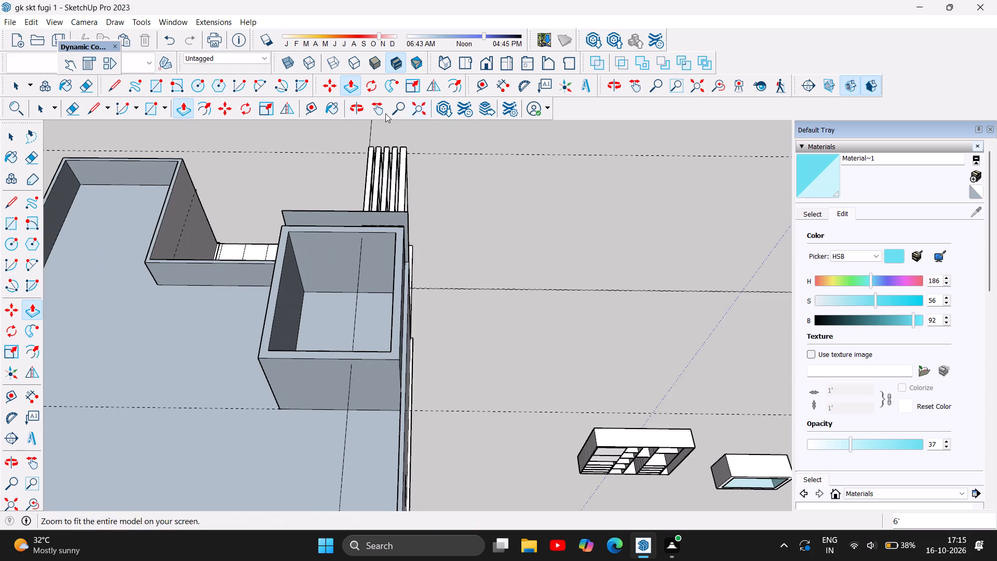
{"action": "left_click", "coordinate": [361, 106]}
{"action": "left_click_drag", "start_coordinate": [586, 284], "coordinate": [326, 281]}
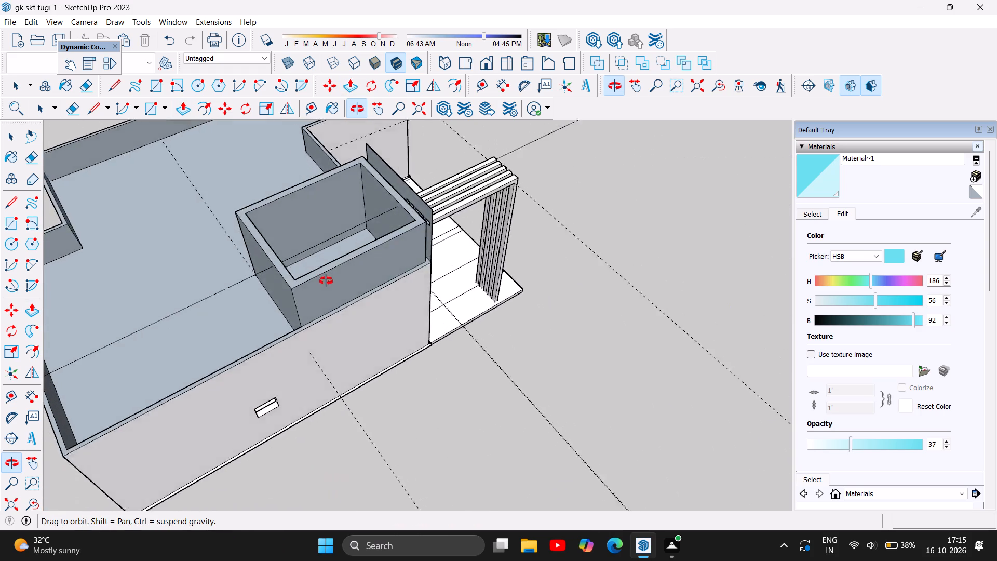
{"action": "left_click_drag", "start_coordinate": [326, 281], "coordinate": [211, 264]}
{"action": "left_click_drag", "start_coordinate": [535, 348], "coordinate": [194, 233]}
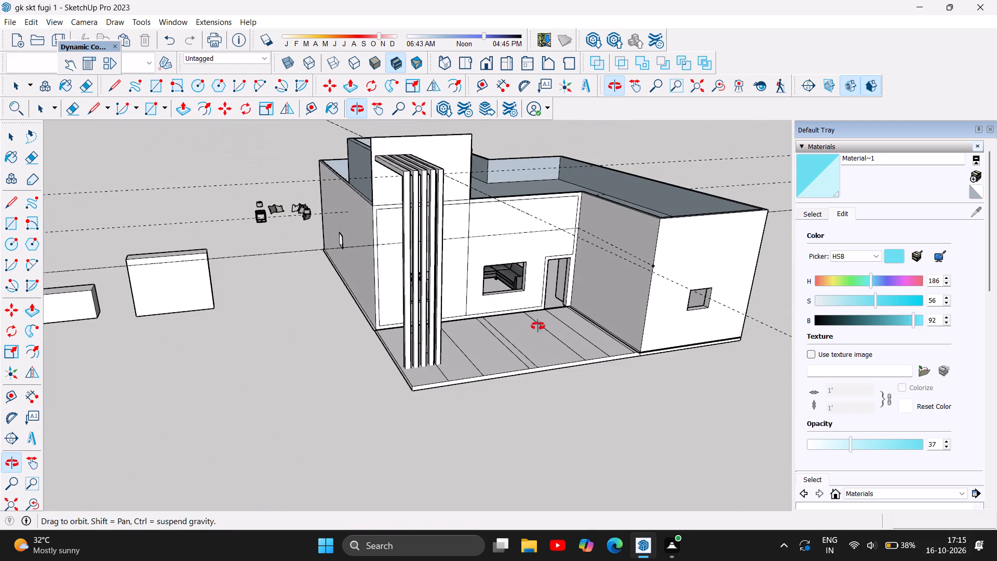
{"action": "left_click_drag", "start_coordinate": [679, 352], "coordinate": [422, 330]}
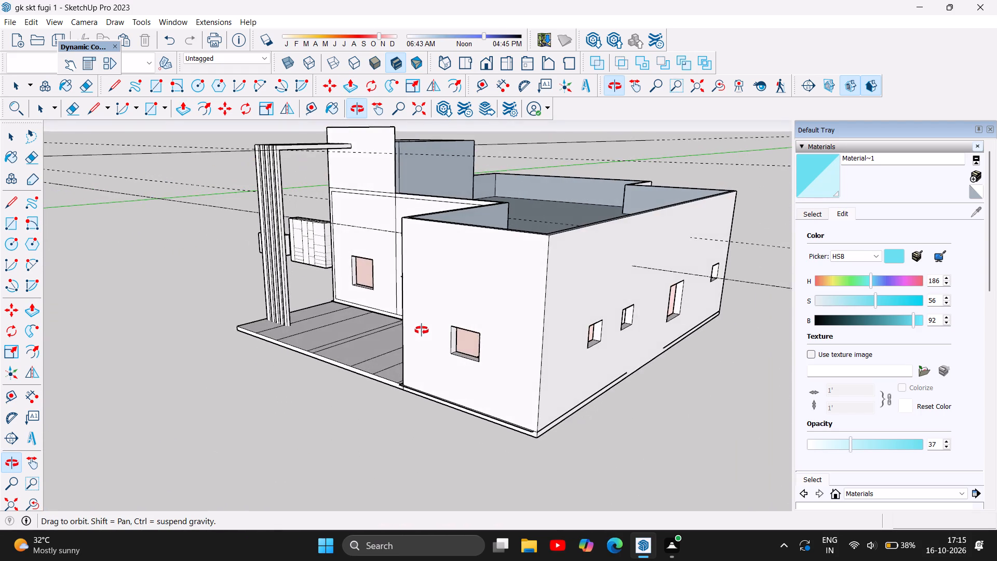
{"action": "left_click_drag", "start_coordinate": [422, 330], "coordinate": [658, 366]}
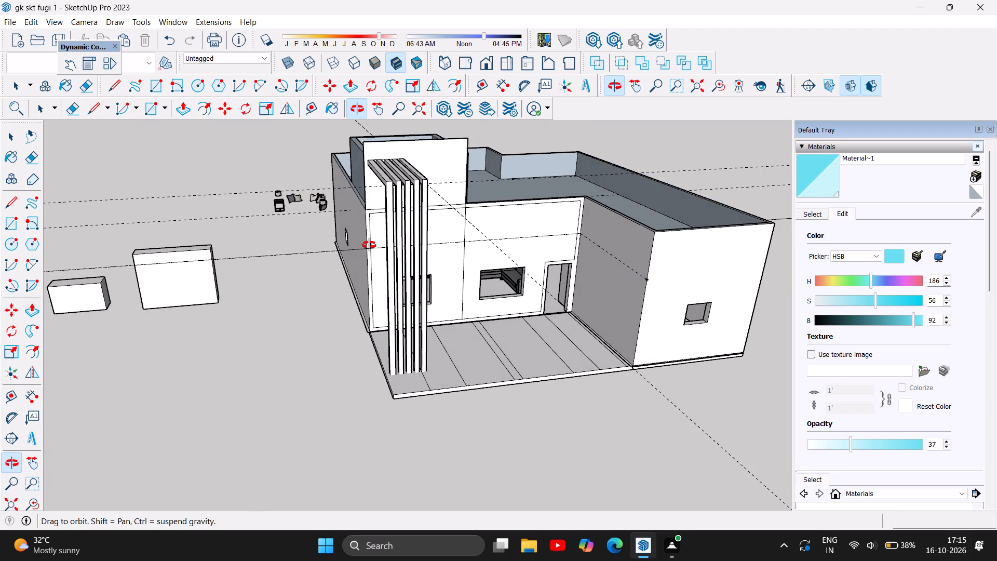
{"action": "left_click_drag", "start_coordinate": [369, 245], "coordinate": [684, 330]}
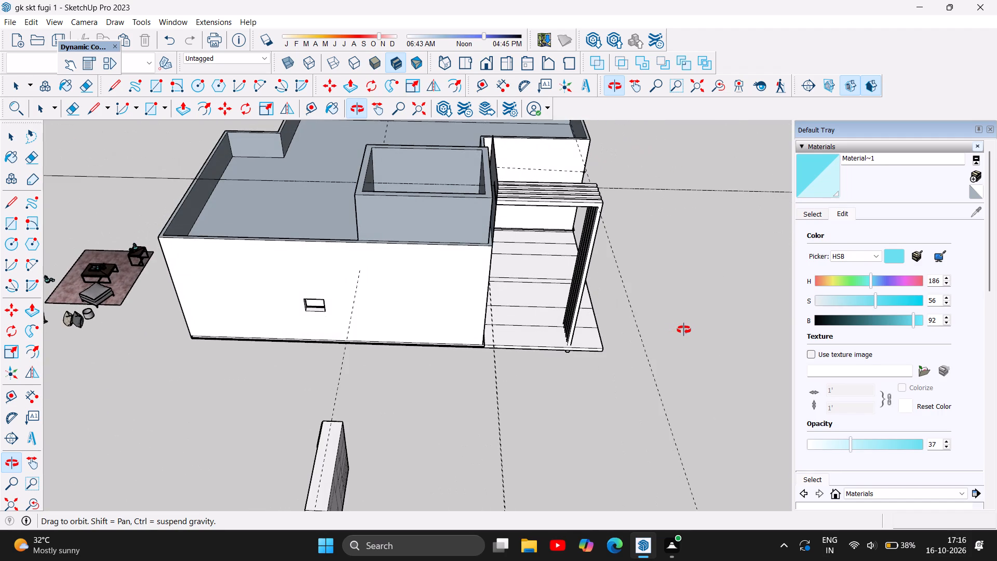
{"action": "scroll", "coordinate": [496, 136], "scroll_direction": "up", "scroll_amount": 3}
{"action": "scroll", "coordinate": [495, 186], "scroll_direction": "up", "scroll_amount": 3}
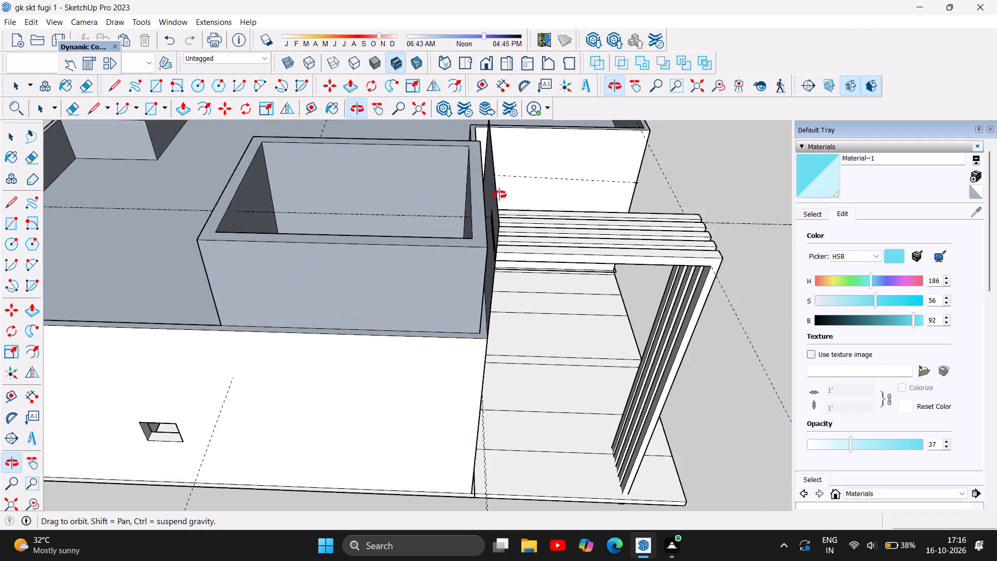
{"action": "scroll", "coordinate": [498, 207], "scroll_direction": "up", "scroll_amount": 4}
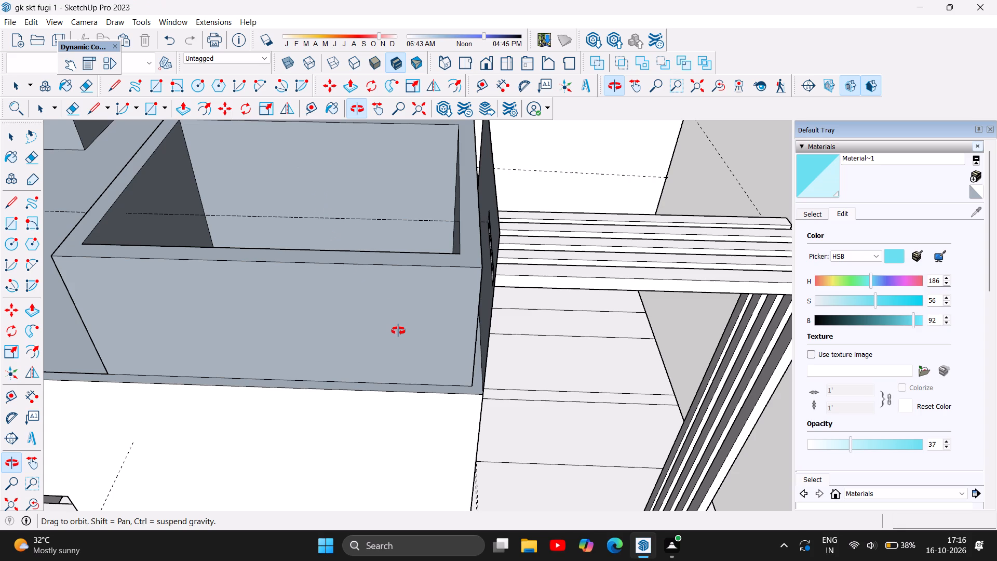
{"action": "scroll", "coordinate": [531, 369], "scroll_direction": "up", "scroll_amount": 2}
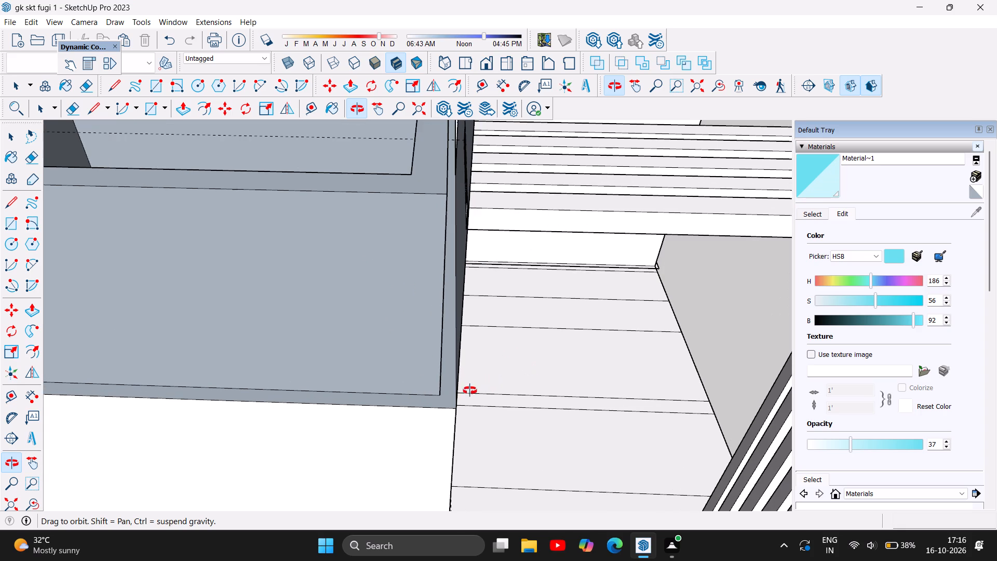
{"action": "scroll", "coordinate": [474, 388], "scroll_direction": "down", "scroll_amount": 3}
{"action": "left_click_drag", "start_coordinate": [571, 358], "coordinate": [561, 357]}
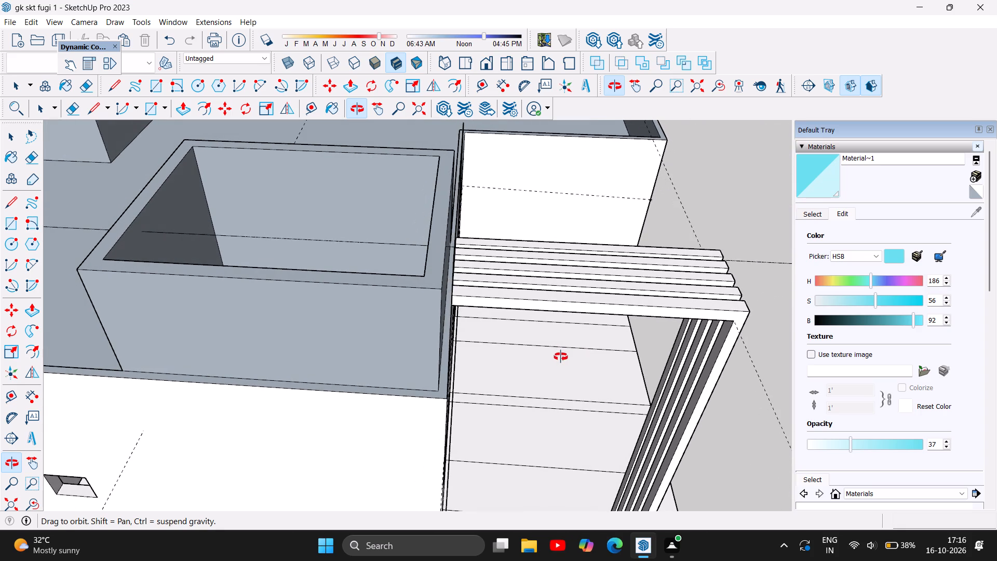
Push/Pull the narrow recessed side face of the raised roof box outward about 5 1/8" to the outer wall edge.
{"action": "left_click_drag", "start_coordinate": [561, 357], "coordinate": [562, 356]}
{"action": "scroll", "coordinate": [444, 330], "scroll_direction": "up", "scroll_amount": 4}
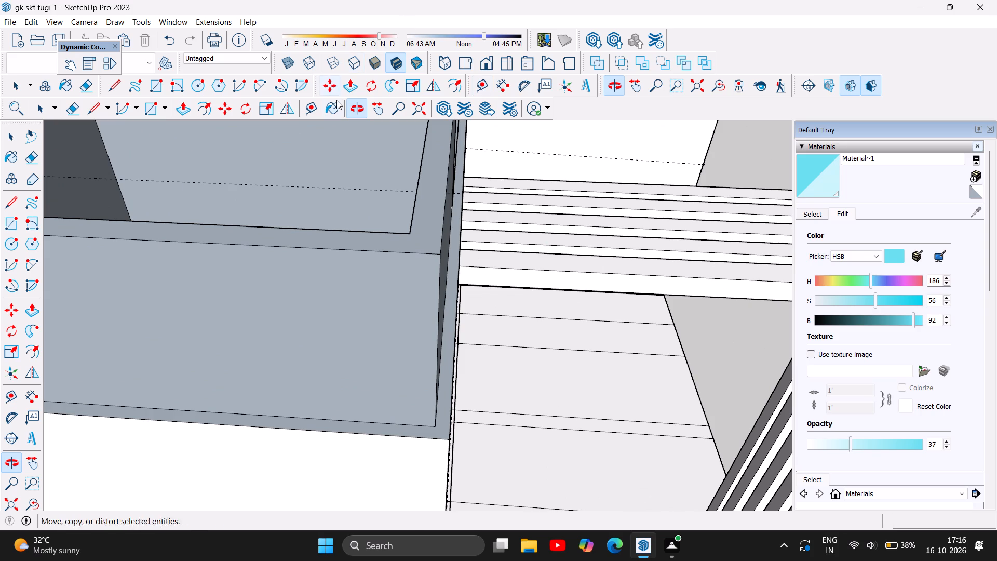
{"action": "left_click", "coordinate": [348, 91]}
{"action": "left_click", "coordinate": [448, 243]}
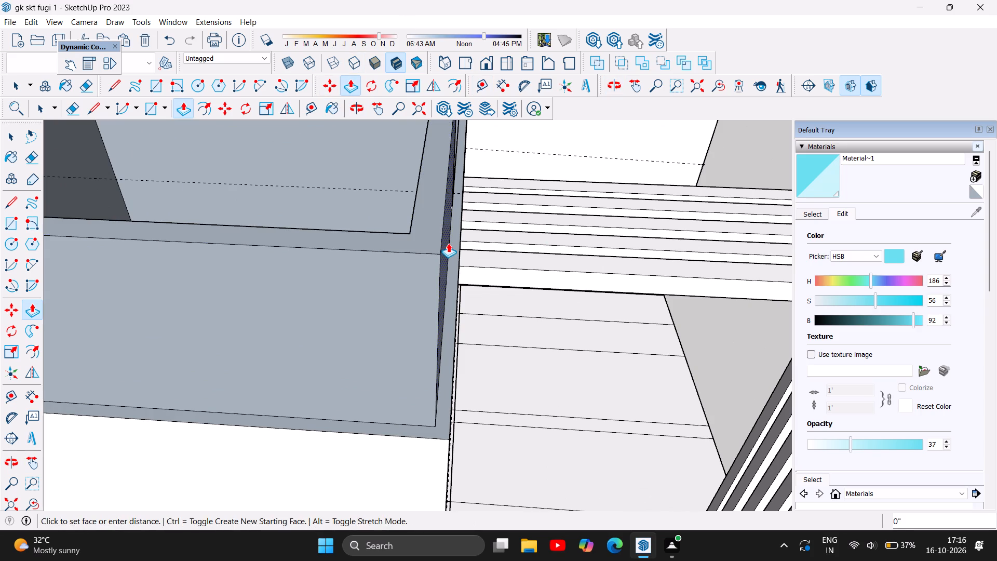
{"action": "left_click", "coordinate": [465, 247]}
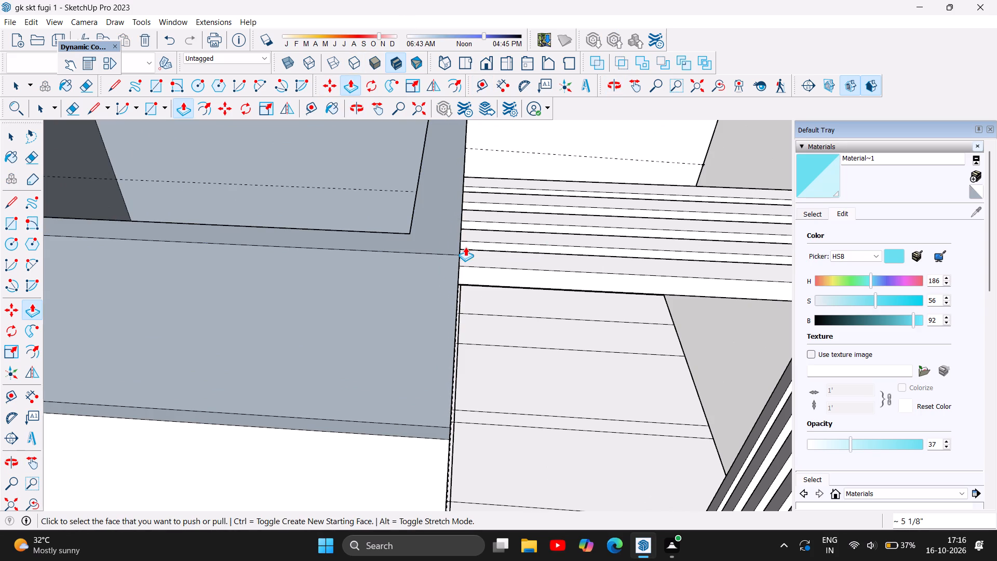
{"action": "scroll", "coordinate": [371, 298], "scroll_direction": "down", "scroll_amount": 10}
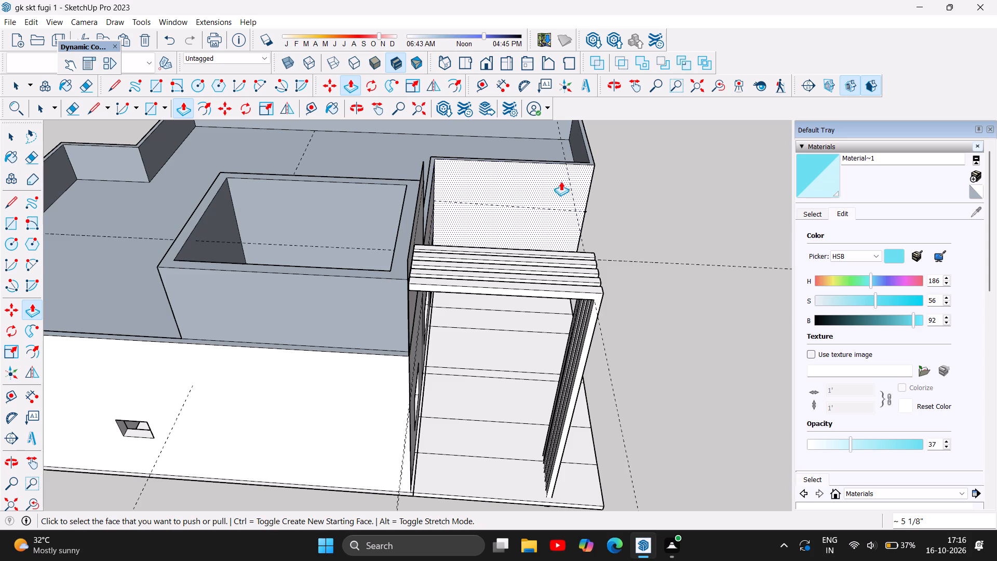
{"action": "key", "text": "Escape"}
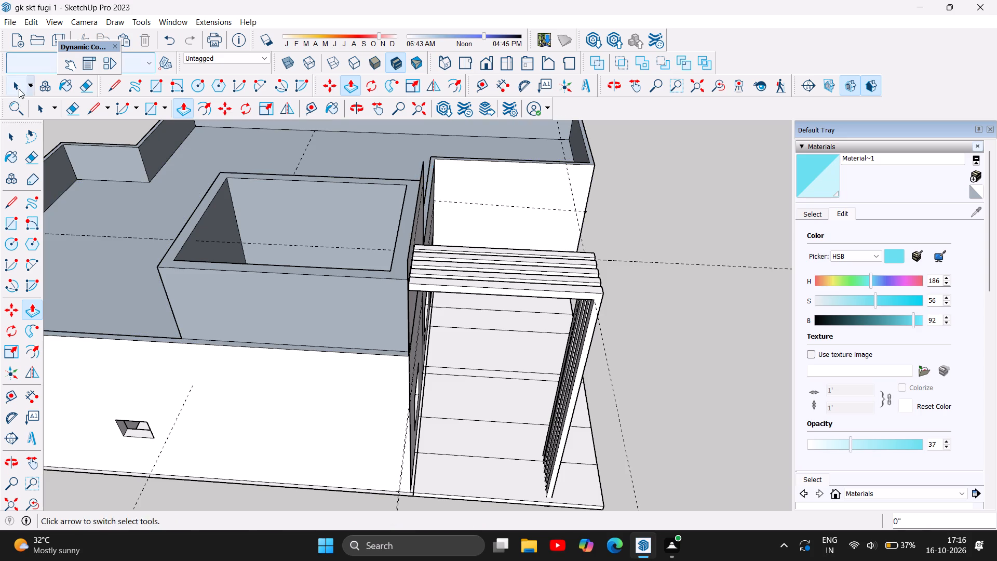
Delete the leftover thin vertical face beside the raised roof box, above the slatted frame.
{"action": "left_click", "coordinate": [8, 144]}
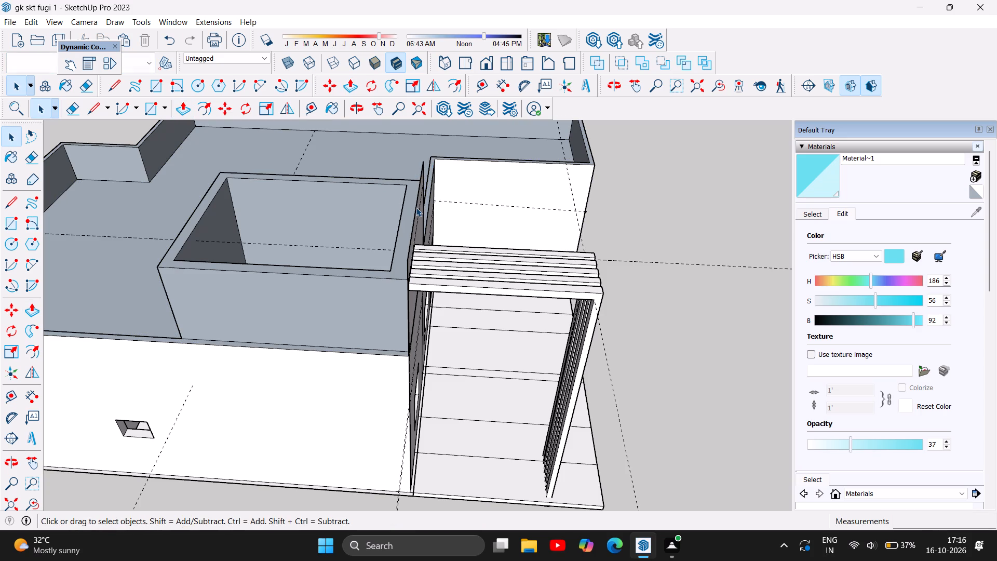
{"action": "left_click", "coordinate": [416, 207]}
{"action": "key", "text": "Delete"}
Delete the two stray vertical edges sticking up at the front and back corners of the raised roof box.
{"action": "left_click", "coordinate": [362, 112]}
{"action": "left_click_drag", "start_coordinate": [689, 237], "coordinate": [521, 224]}
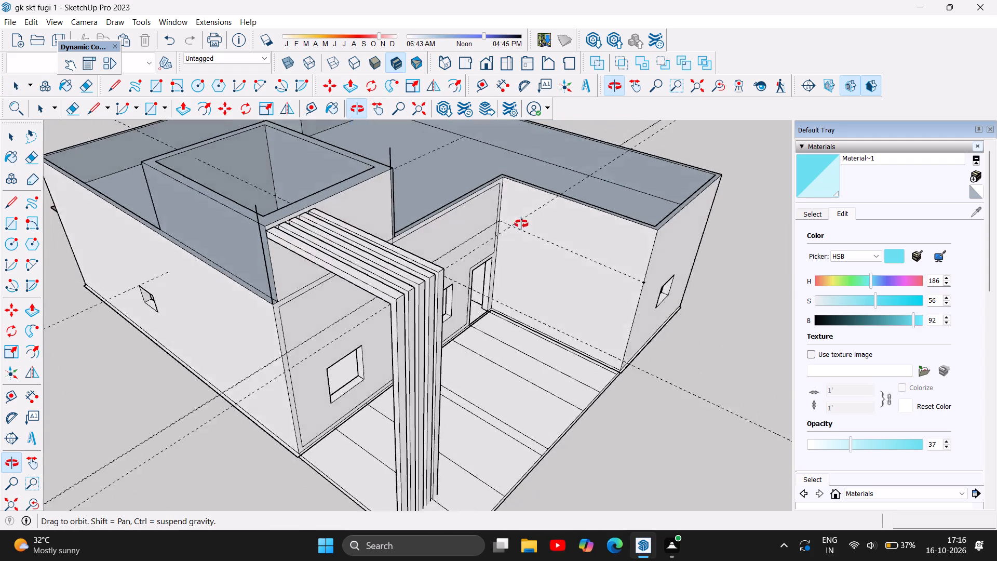
{"action": "left_click_drag", "start_coordinate": [521, 224], "coordinate": [331, 199]}
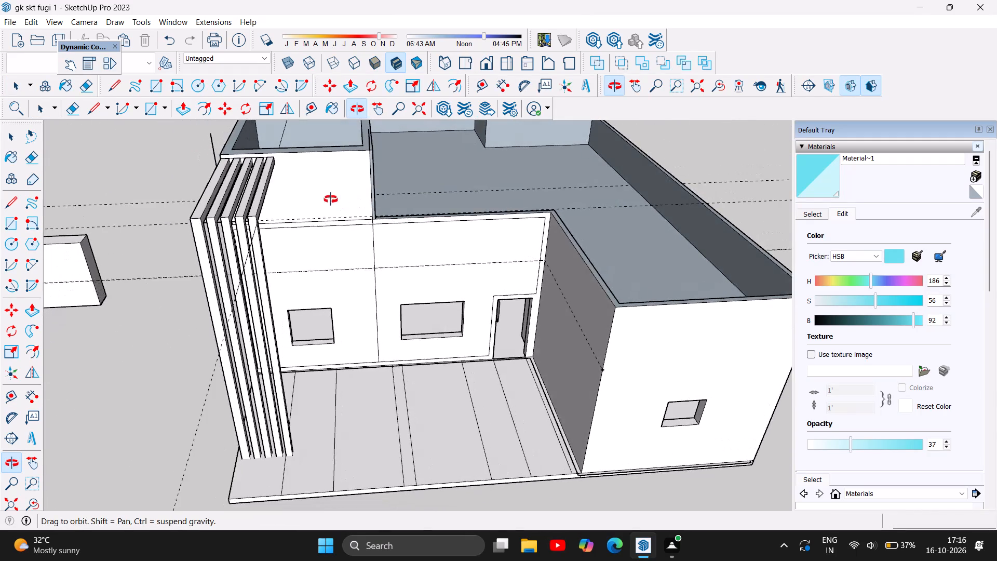
{"action": "left_click_drag", "start_coordinate": [331, 199], "coordinate": [373, 152]}
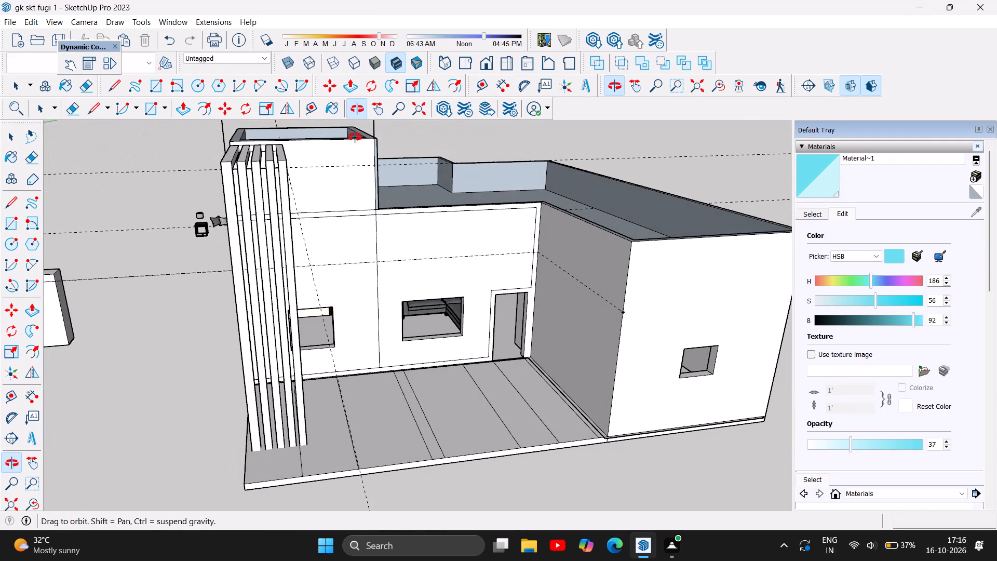
{"action": "scroll", "coordinate": [355, 137], "scroll_direction": "up", "scroll_amount": 2}
{"action": "scroll", "coordinate": [347, 242], "scroll_direction": "down", "scroll_amount": 4}
{"action": "scroll", "coordinate": [360, 219], "scroll_direction": "up", "scroll_amount": 2}
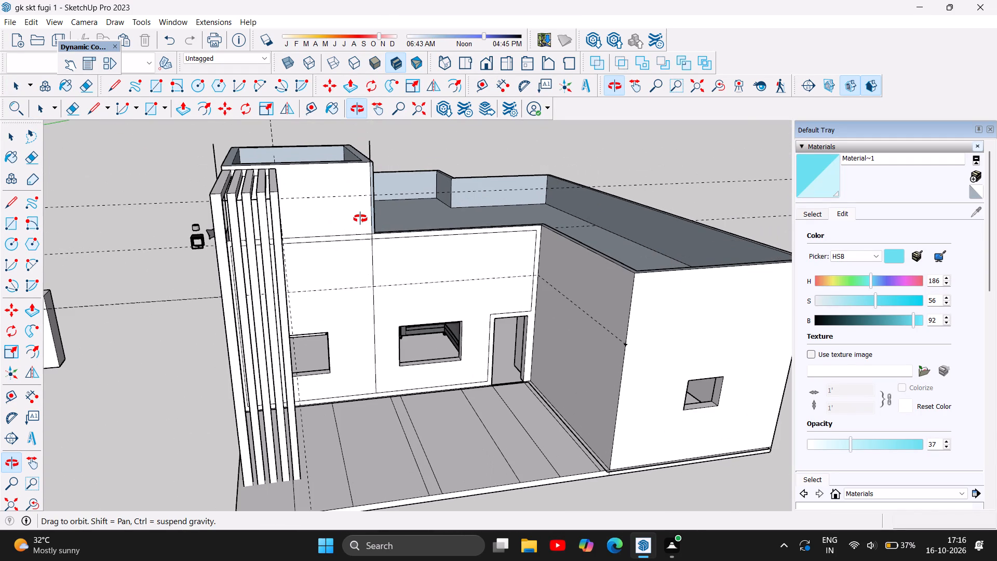
{"action": "left_click", "coordinate": [15, 88]}
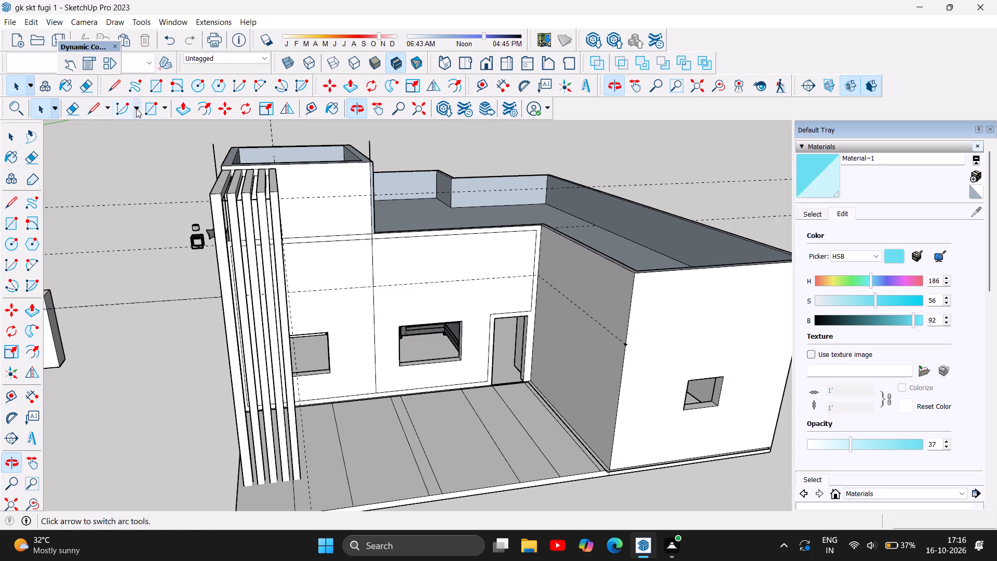
{"action": "left_click", "coordinate": [213, 152]}
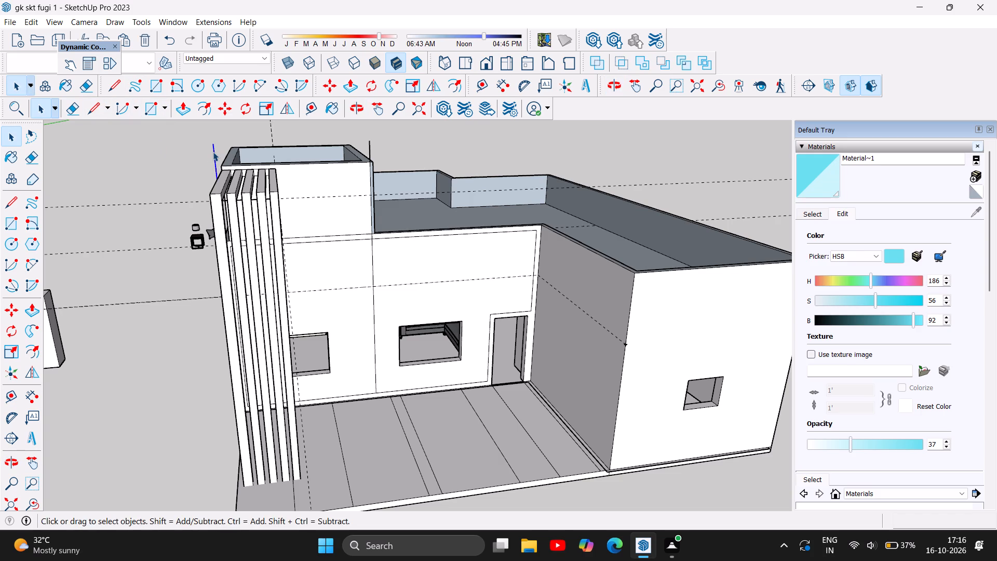
{"action": "key", "text": "Delete"}
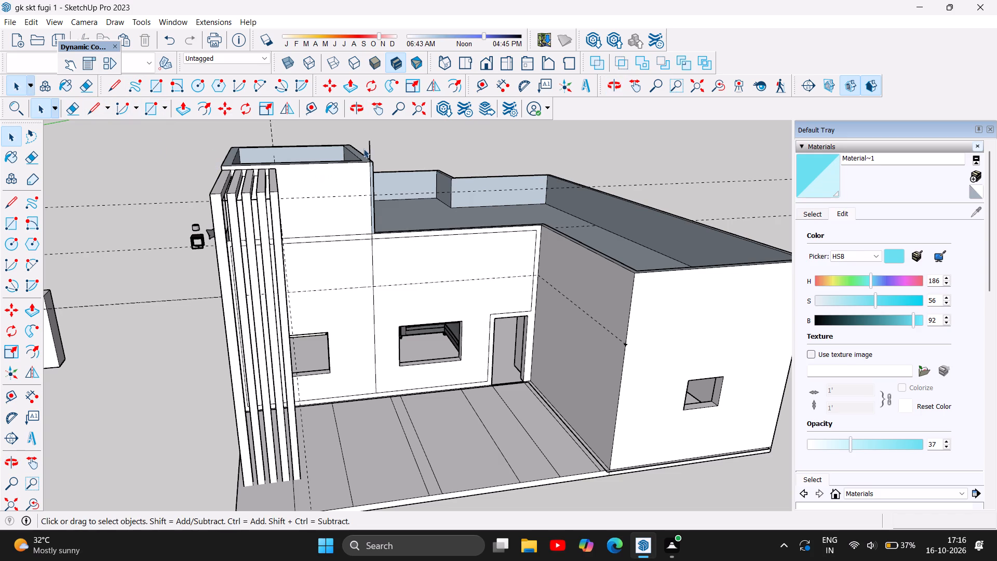
{"action": "left_click", "coordinate": [370, 145]}
{"action": "key", "text": "Delete"}
Examine the roof parapets and the whole house exterior from several sides and heights.
{"action": "scroll", "coordinate": [389, 286], "scroll_direction": "down", "scroll_amount": 5}
{"action": "scroll", "coordinate": [386, 216], "scroll_direction": "up", "scroll_amount": 10}
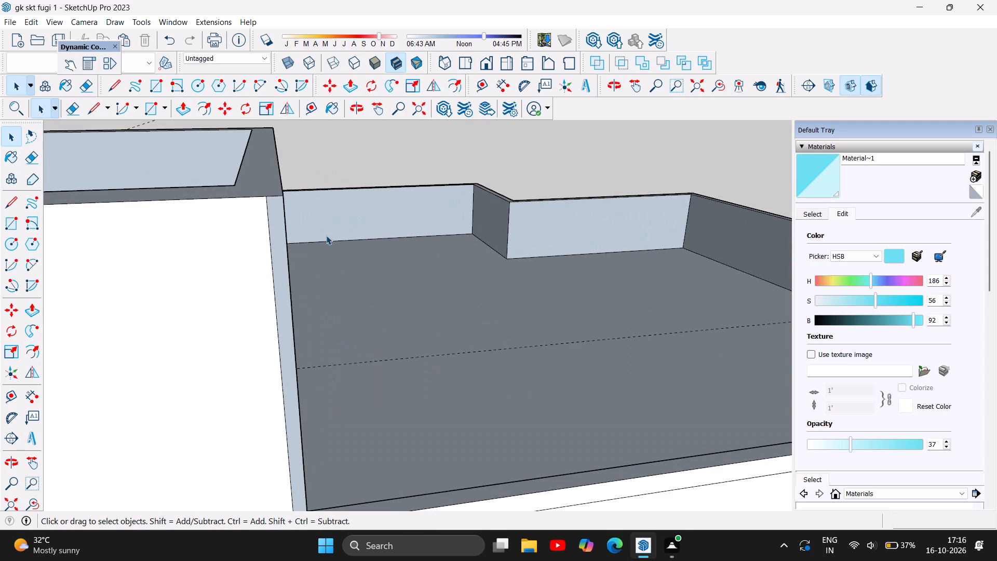
{"action": "scroll", "coordinate": [326, 235], "scroll_direction": "down", "scroll_amount": 14}
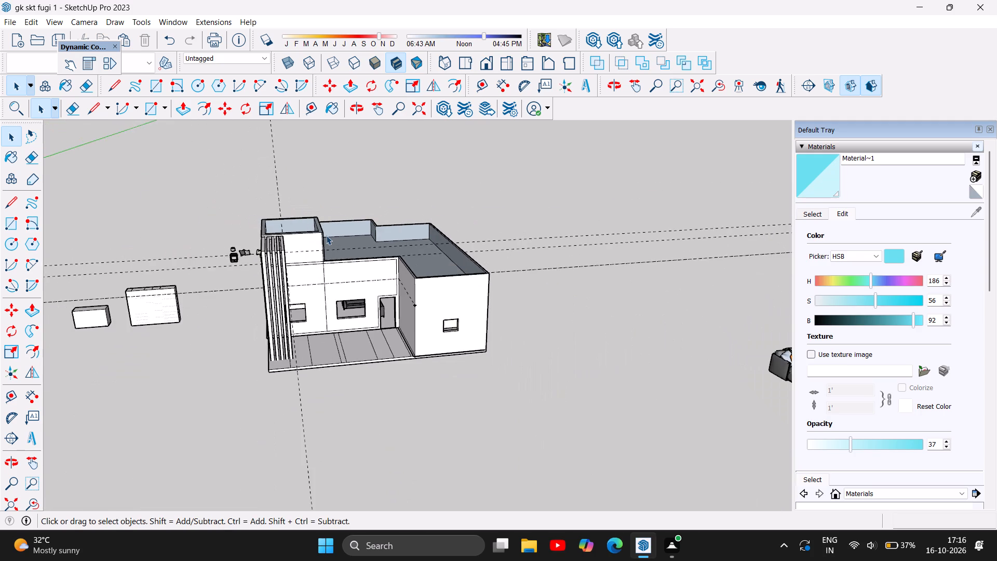
{"action": "left_click", "coordinate": [361, 111]}
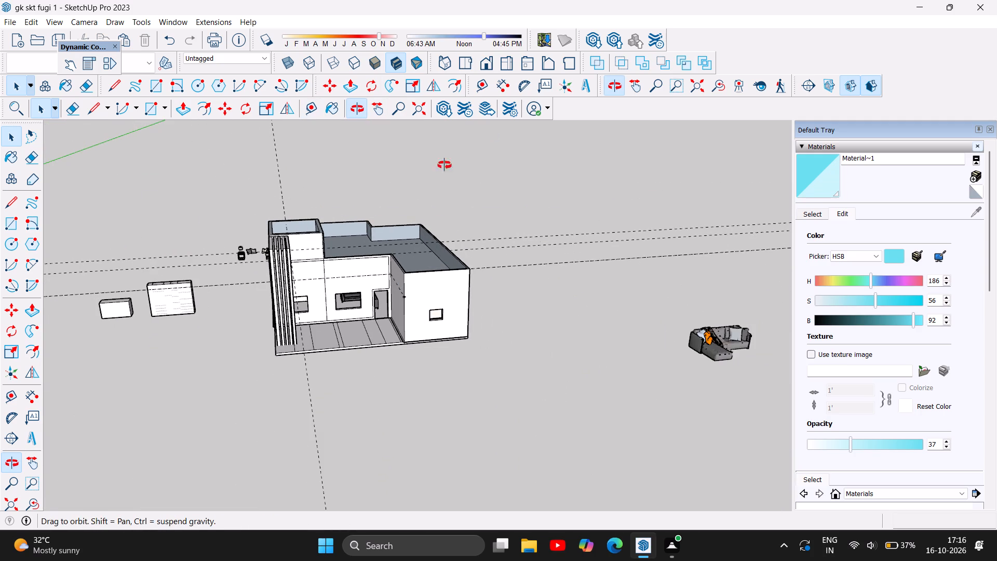
{"action": "left_click_drag", "start_coordinate": [513, 280], "coordinate": [497, 184]}
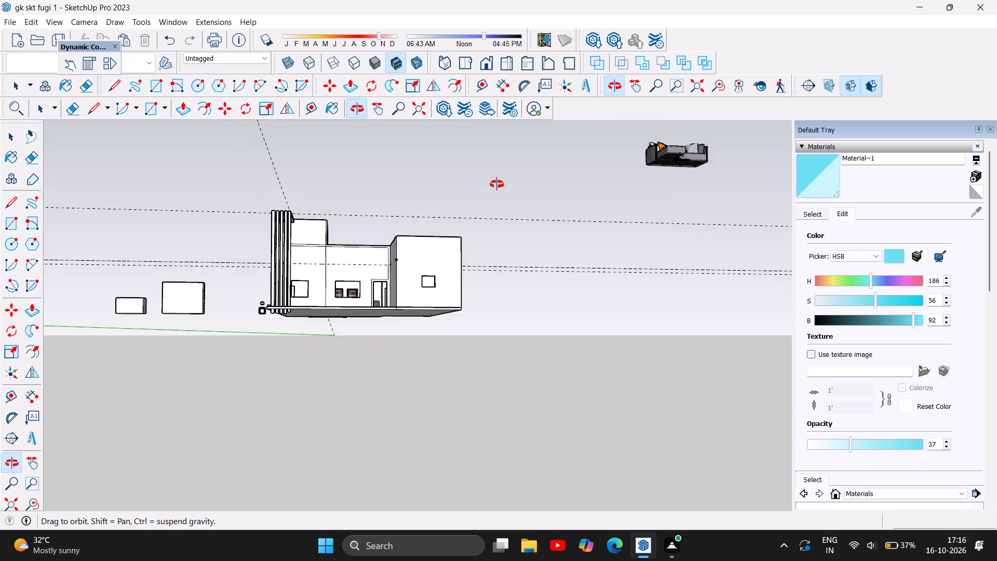
{"action": "left_click_drag", "start_coordinate": [497, 184], "coordinate": [763, 227]}
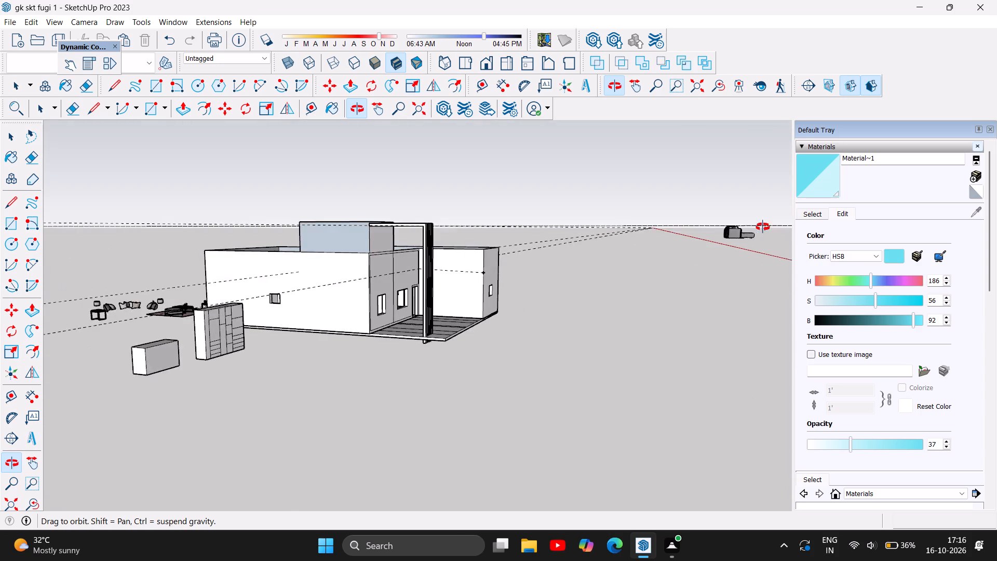
{"action": "left_click_drag", "start_coordinate": [763, 227], "coordinate": [310, 265]}
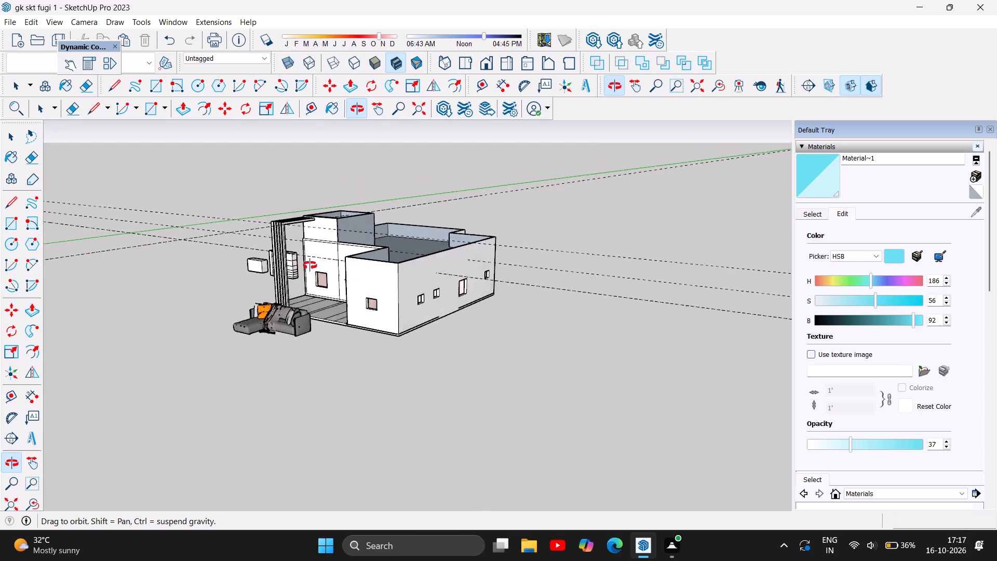
{"action": "left_click_drag", "start_coordinate": [310, 265], "coordinate": [488, 296]}
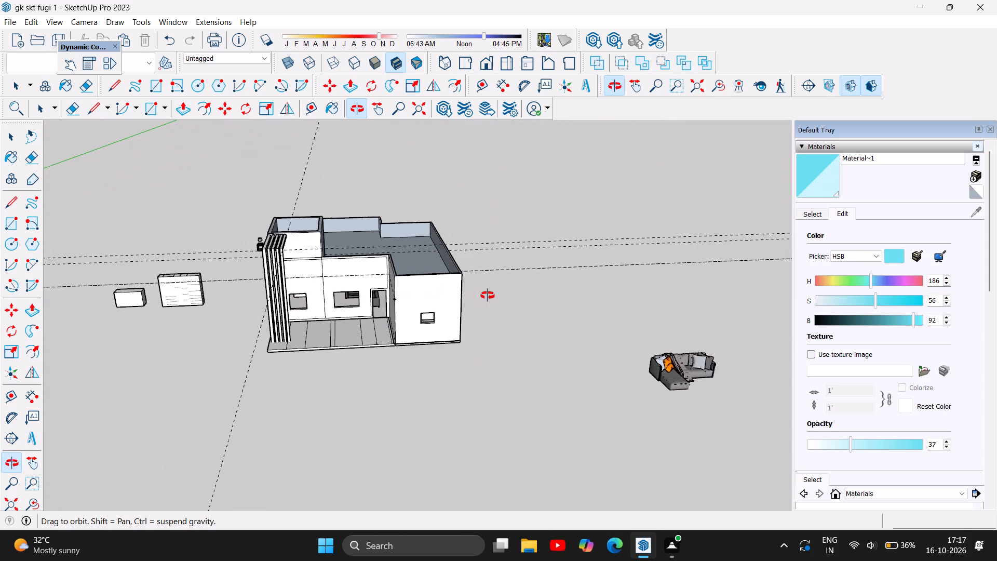
{"action": "left_click_drag", "start_coordinate": [488, 296], "coordinate": [504, 315]}
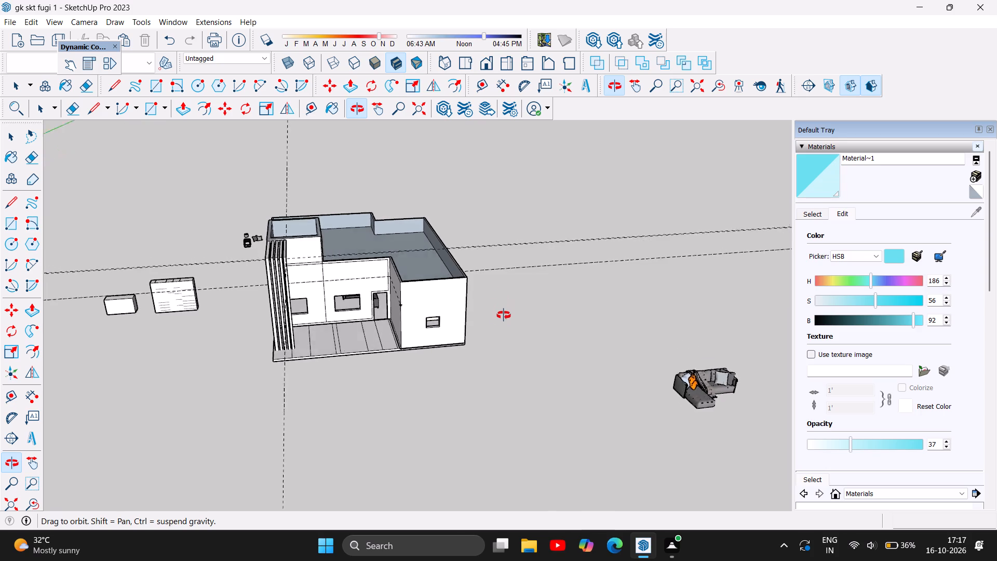
{"action": "left_click_drag", "start_coordinate": [504, 315], "coordinate": [496, 389]}
{"action": "left_click_drag", "start_coordinate": [456, 358], "coordinate": [452, 359]}
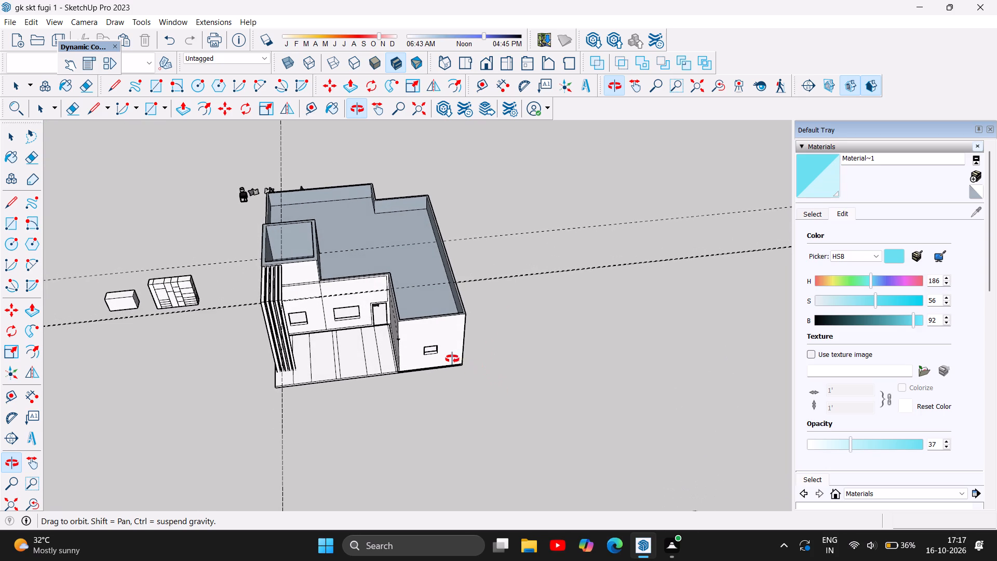
{"action": "left_click_drag", "start_coordinate": [452, 359], "coordinate": [369, 245]}
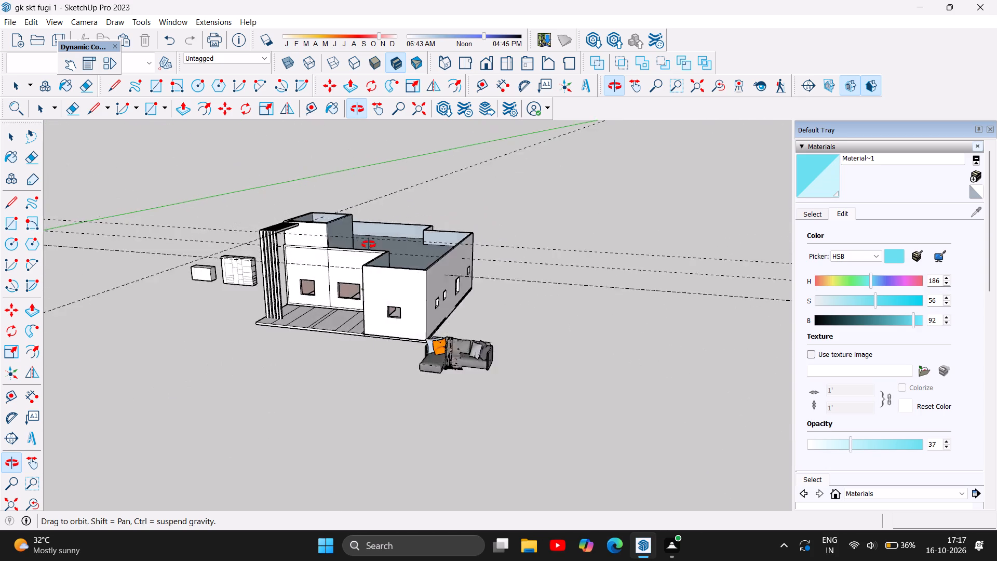
{"action": "left_click_drag", "start_coordinate": [369, 245], "coordinate": [403, 264]}
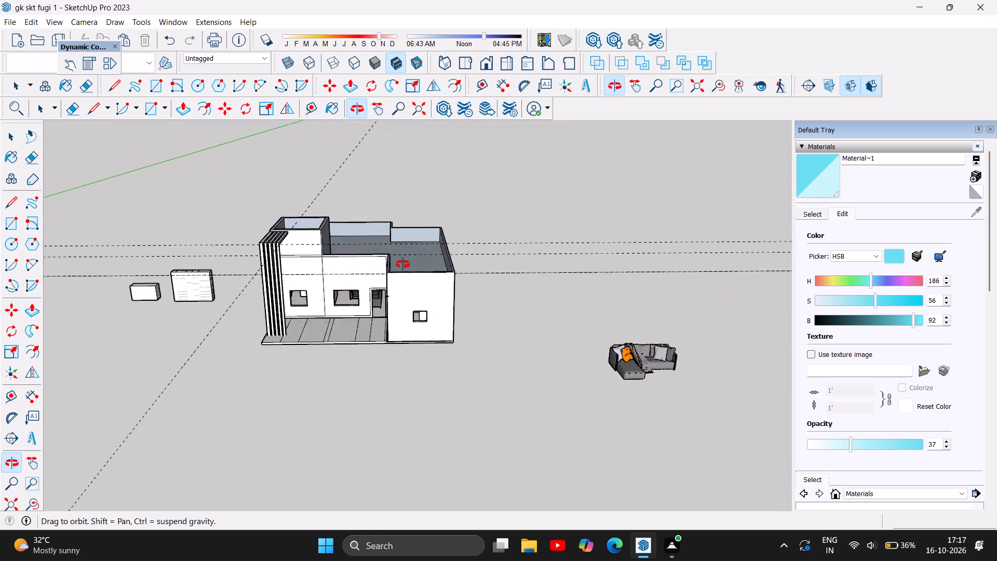
{"action": "left_click_drag", "start_coordinate": [403, 264], "coordinate": [396, 266]}
{"action": "left_click_drag", "start_coordinate": [397, 261], "coordinate": [394, 350]}
Delete all construction guides from the model.
{"action": "left_click", "coordinate": [39, 19]}
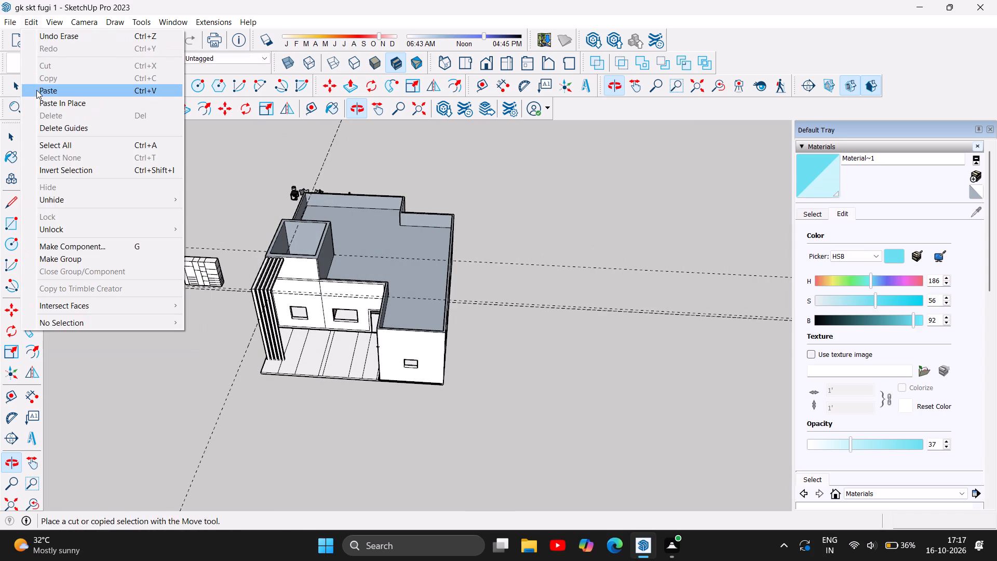
{"action": "left_click", "coordinate": [51, 127]}
Examine the house's front, side, roof and slatted entrance frame from different angles.
{"action": "left_click_drag", "start_coordinate": [221, 349], "coordinate": [493, 266]}
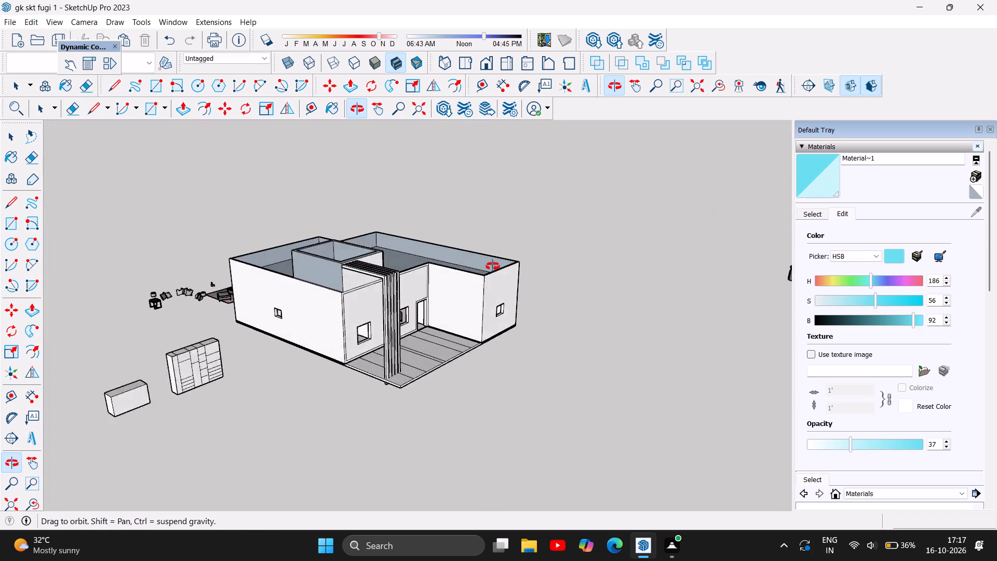
{"action": "left_click_drag", "start_coordinate": [493, 266], "coordinate": [217, 327]}
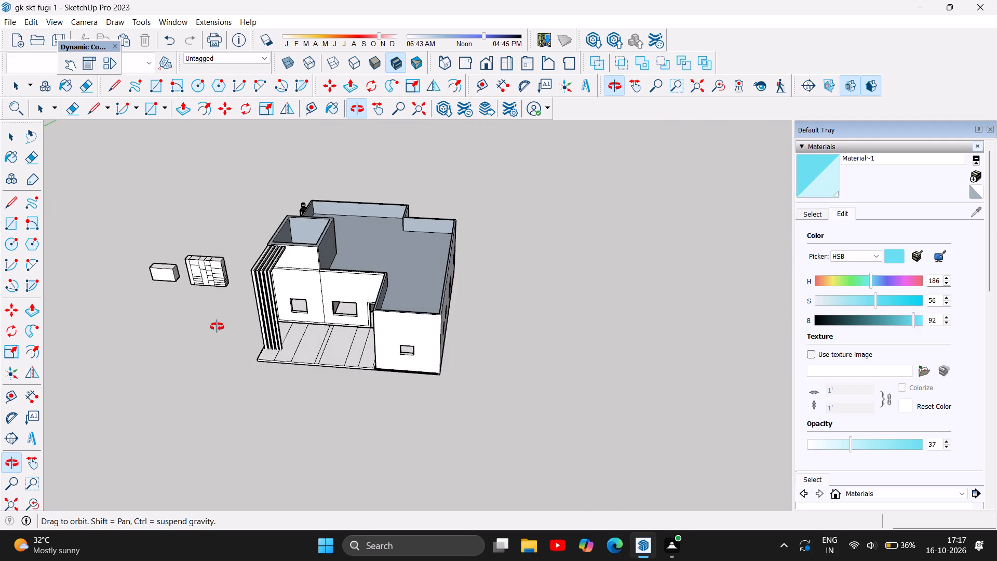
{"action": "left_click_drag", "start_coordinate": [217, 327], "coordinate": [206, 326]}
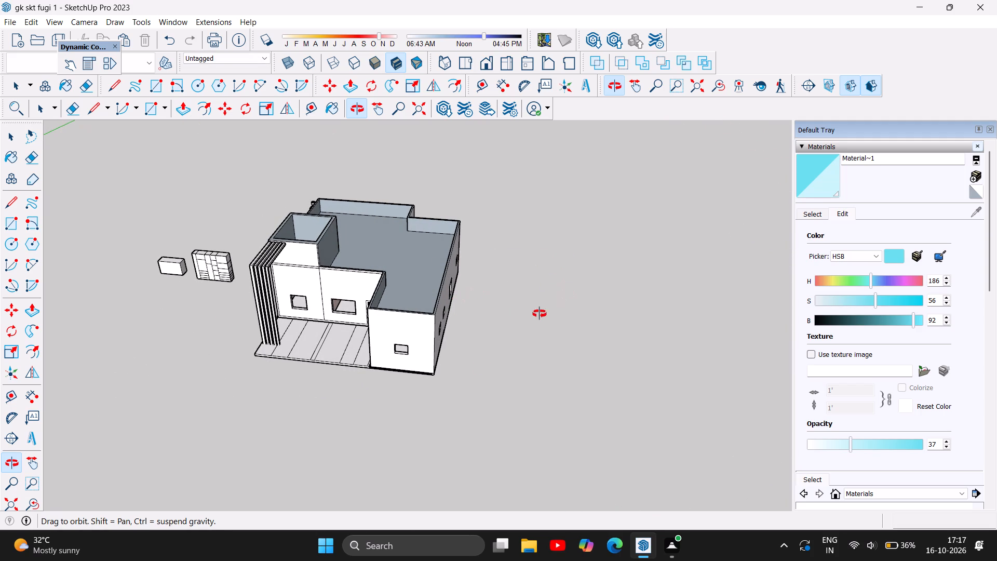
{"action": "left_click_drag", "start_coordinate": [358, 365], "coordinate": [380, 291]}
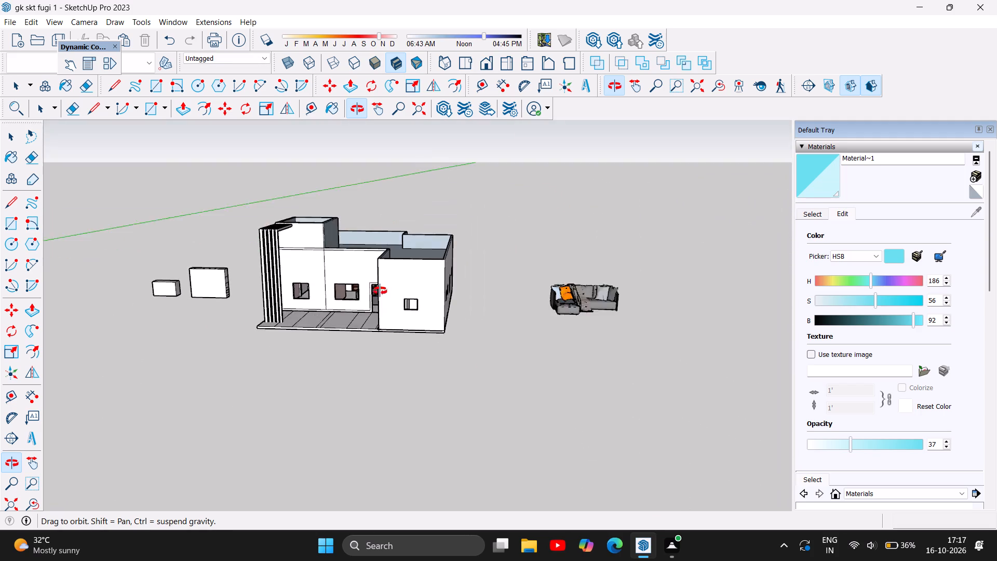
{"action": "left_click_drag", "start_coordinate": [380, 291], "coordinate": [390, 410]}
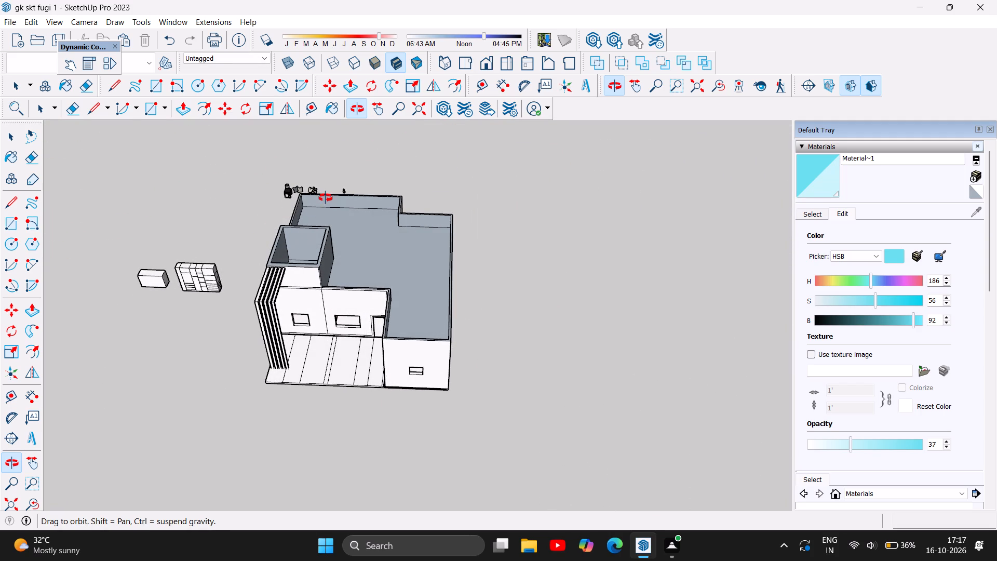
{"action": "left_click_drag", "start_coordinate": [326, 198], "coordinate": [385, 179]}
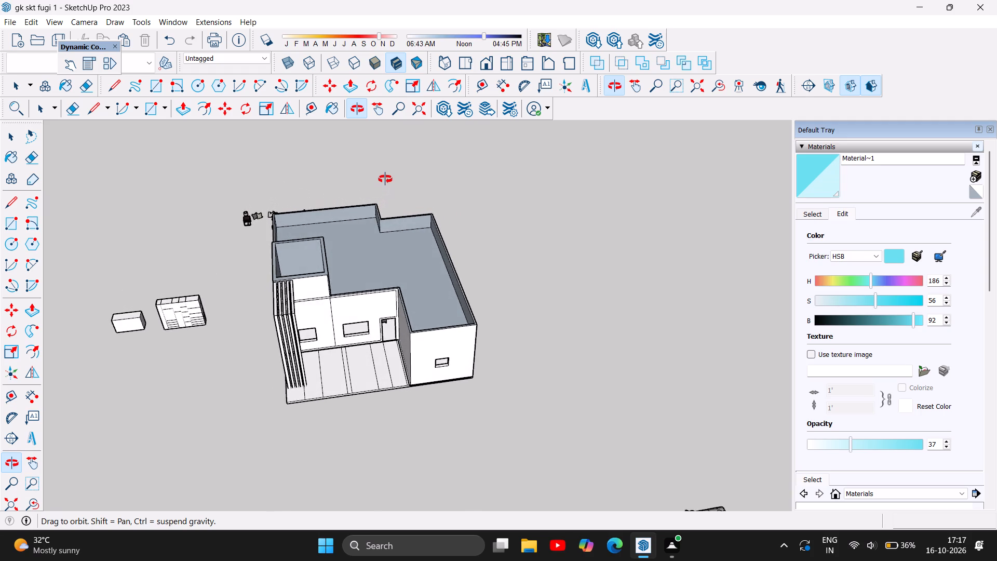
{"action": "left_click_drag", "start_coordinate": [385, 179], "coordinate": [388, 166]}
{"action": "left_click_drag", "start_coordinate": [319, 340], "coordinate": [428, 238]}
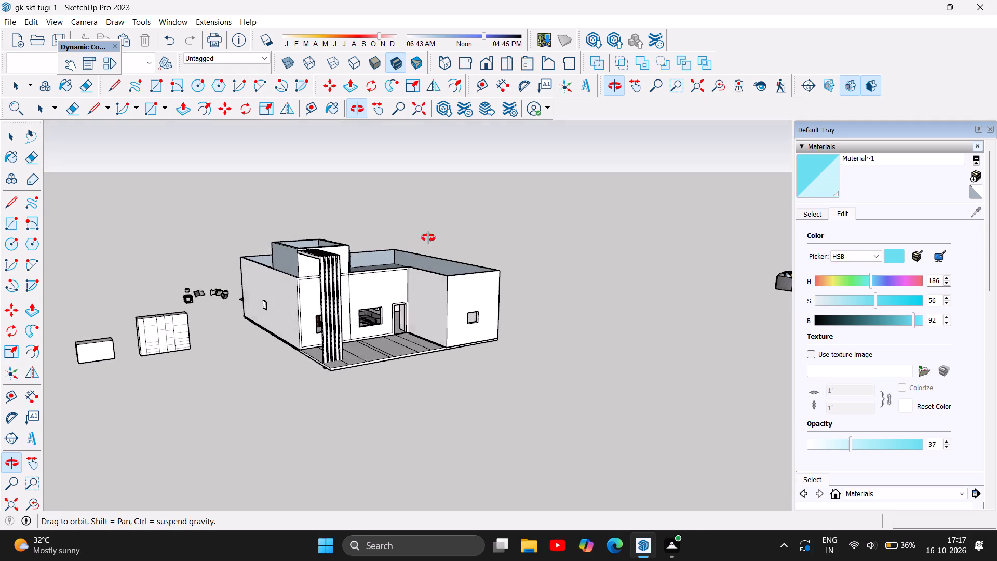
{"action": "left_click_drag", "start_coordinate": [428, 238], "coordinate": [368, 242]}
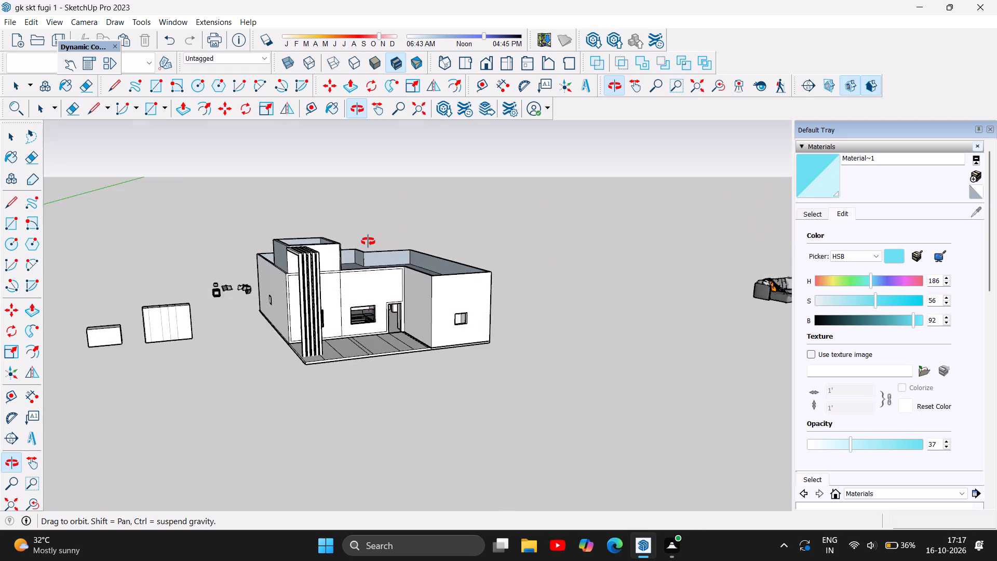
{"action": "left_click_drag", "start_coordinate": [368, 242], "coordinate": [329, 245]}
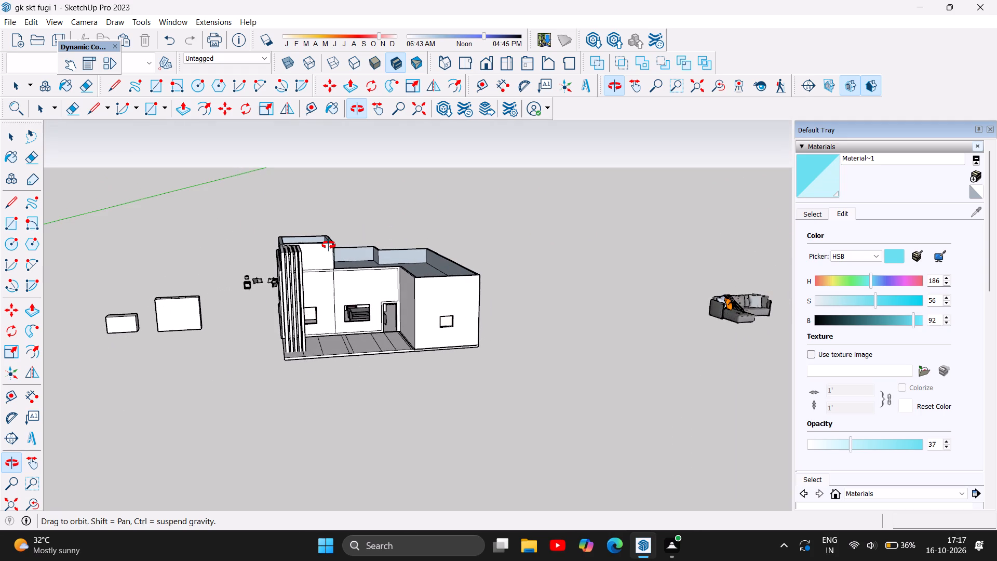
Delete all the dividing lines across the front porch floor, from the slatted frame to the projecting side wing.
{"action": "scroll", "coordinate": [352, 245], "scroll_direction": "up", "scroll_amount": 4}
{"action": "left_click_drag", "start_coordinate": [375, 260], "coordinate": [338, 247]}
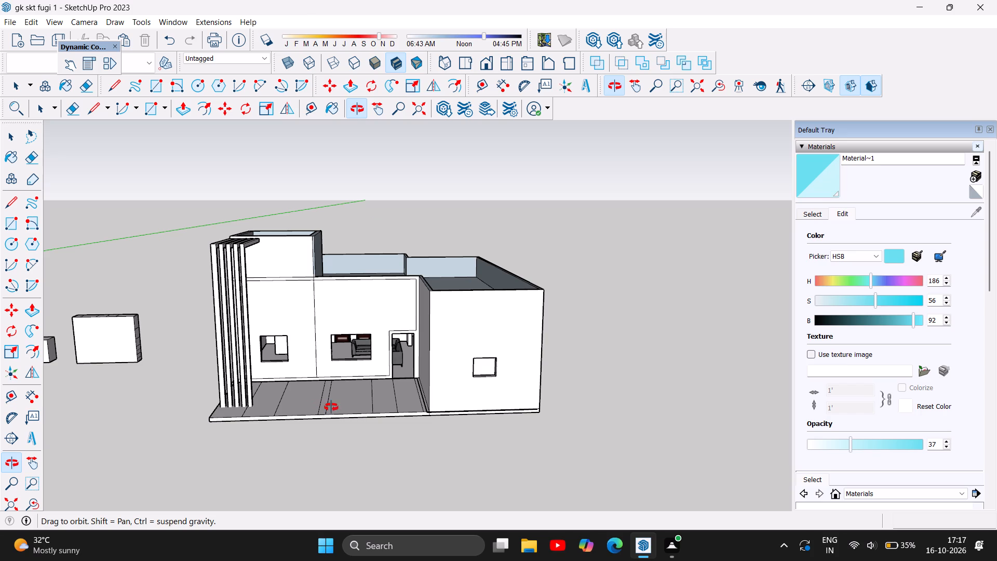
{"action": "scroll", "coordinate": [293, 389], "scroll_direction": "up", "scroll_amount": 4}
{"action": "scroll", "coordinate": [305, 446], "scroll_direction": "up", "scroll_amount": 2}
{"action": "left_click", "coordinate": [114, 79]}
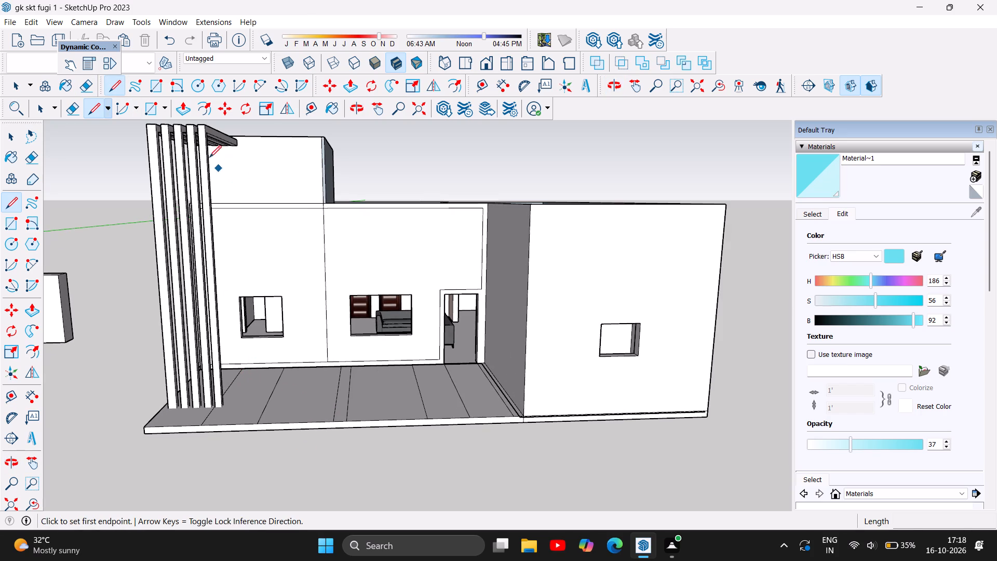
{"action": "left_click", "coordinate": [18, 83]}
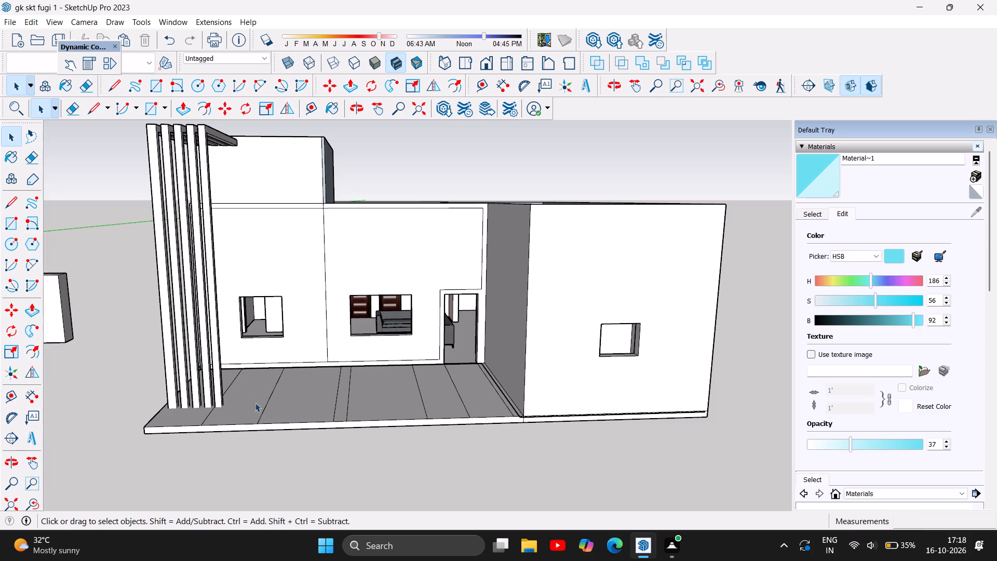
{"action": "left_click", "coordinate": [231, 384]}
{"action": "key", "text": "Delete"}
{"action": "right_click", "coordinate": [254, 394]}
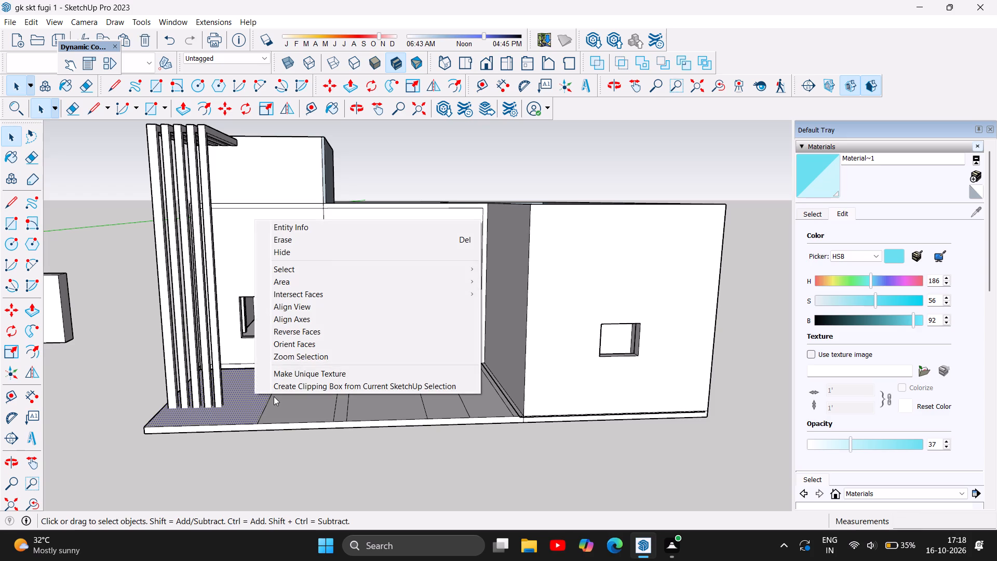
{"action": "left_click", "coordinate": [268, 402]}
{"action": "key", "text": "Delete"}
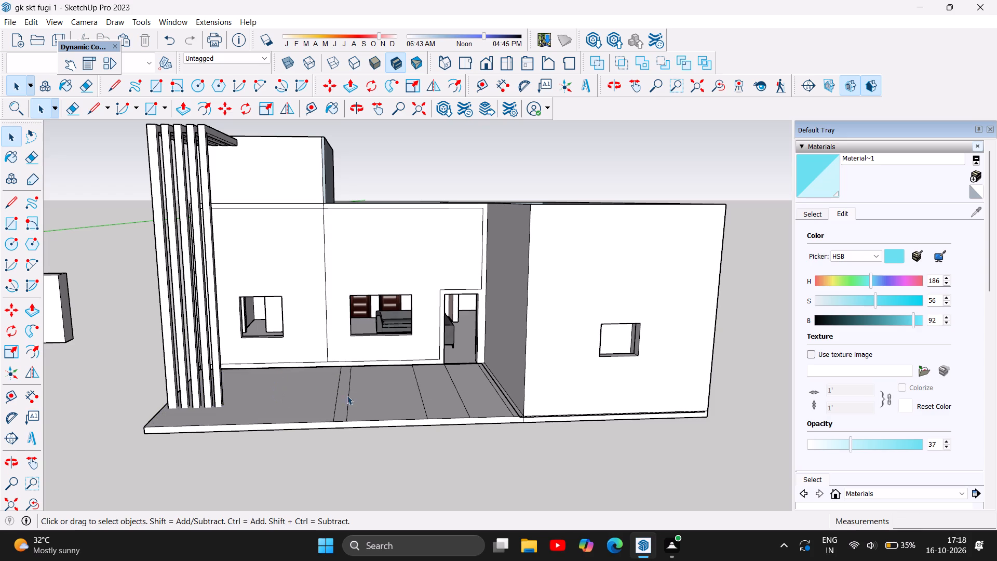
{"action": "left_click", "coordinate": [338, 396]}
{"action": "key", "text": "Delete"}
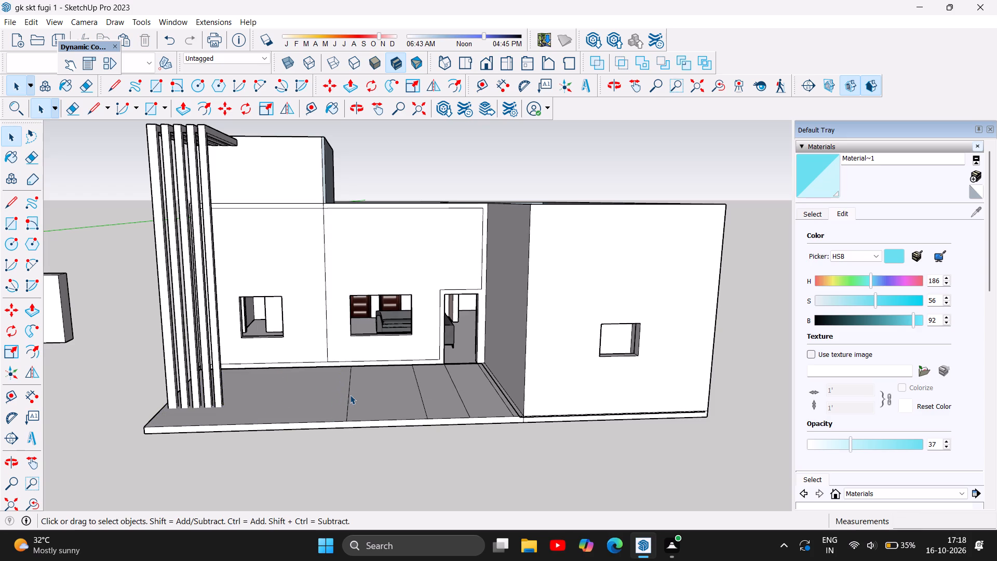
{"action": "left_click", "coordinate": [350, 395]}
{"action": "key", "text": "Delete"}
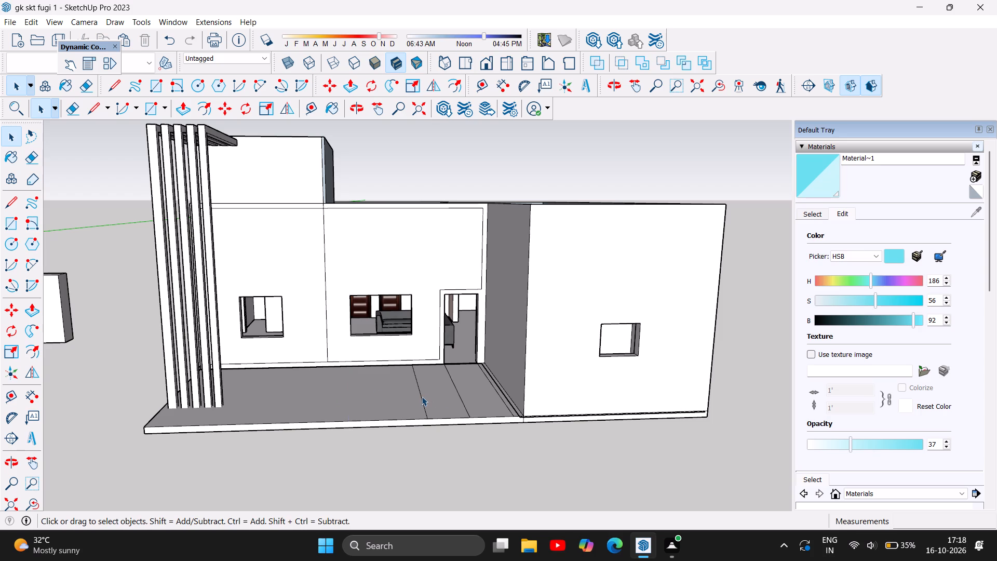
{"action": "left_click", "coordinate": [422, 396]}
{"action": "key", "text": "Delete"}
{"action": "left_click", "coordinate": [459, 391]}
{"action": "key", "text": "Delete"}
{"action": "left_click", "coordinate": [498, 395]}
{"action": "key", "text": "Delete"}
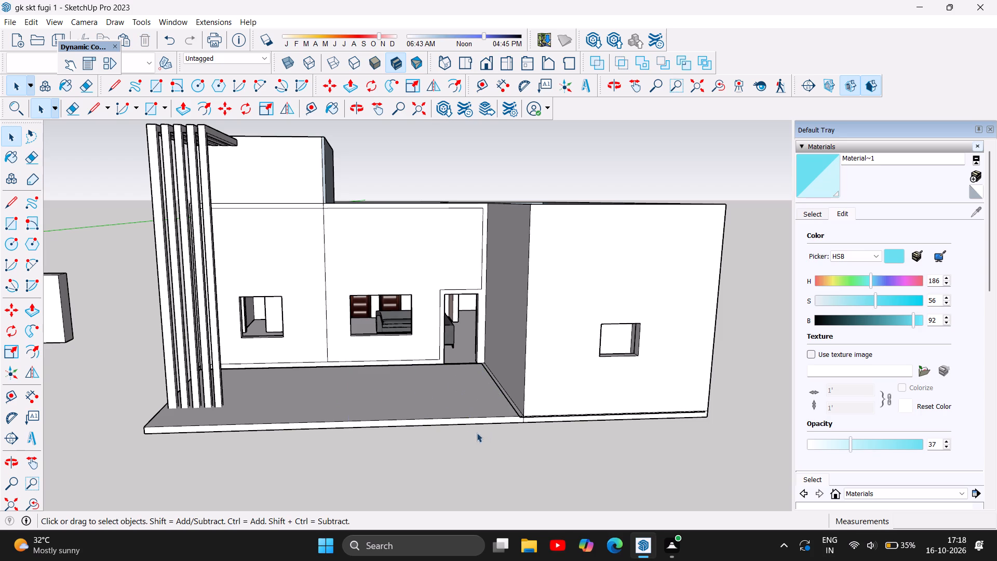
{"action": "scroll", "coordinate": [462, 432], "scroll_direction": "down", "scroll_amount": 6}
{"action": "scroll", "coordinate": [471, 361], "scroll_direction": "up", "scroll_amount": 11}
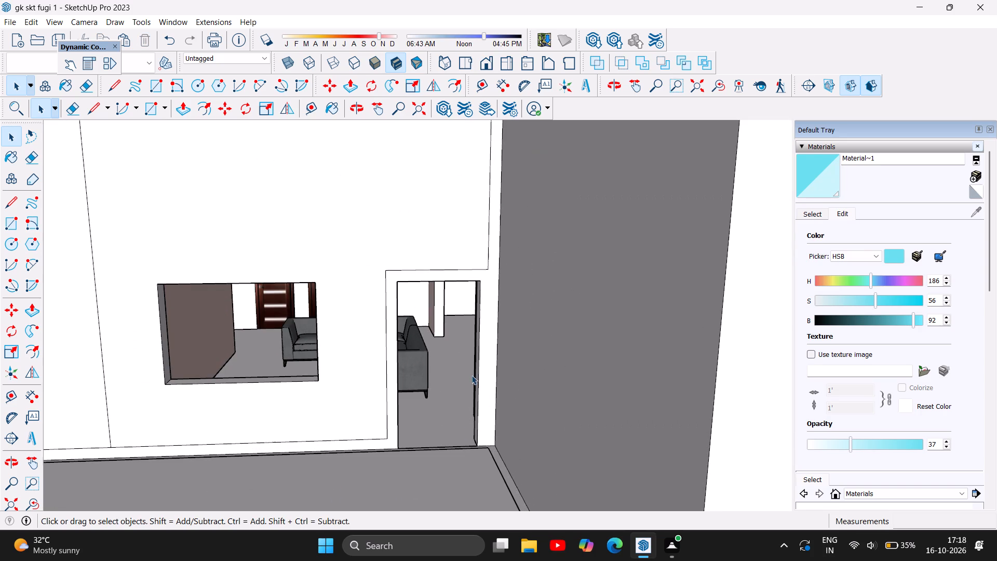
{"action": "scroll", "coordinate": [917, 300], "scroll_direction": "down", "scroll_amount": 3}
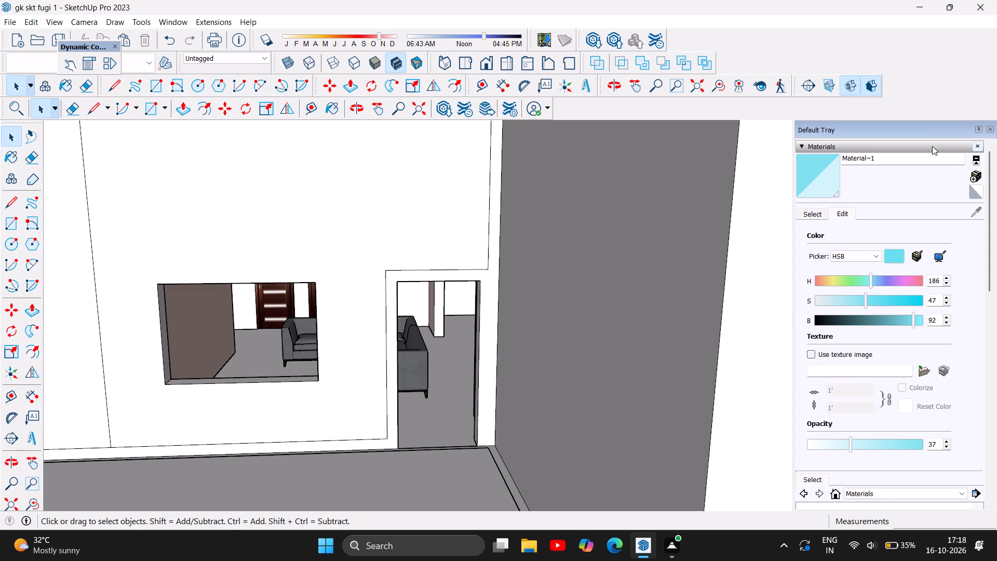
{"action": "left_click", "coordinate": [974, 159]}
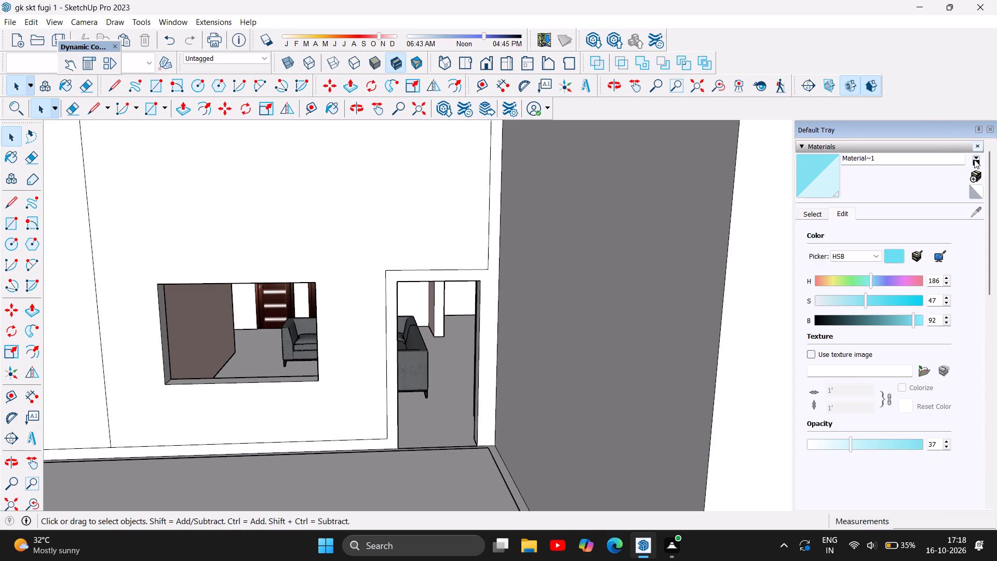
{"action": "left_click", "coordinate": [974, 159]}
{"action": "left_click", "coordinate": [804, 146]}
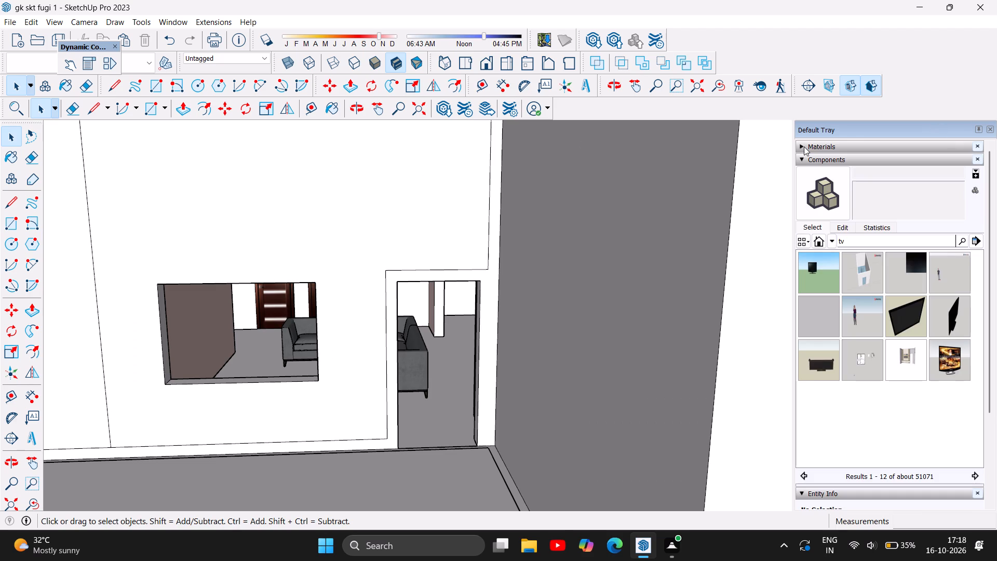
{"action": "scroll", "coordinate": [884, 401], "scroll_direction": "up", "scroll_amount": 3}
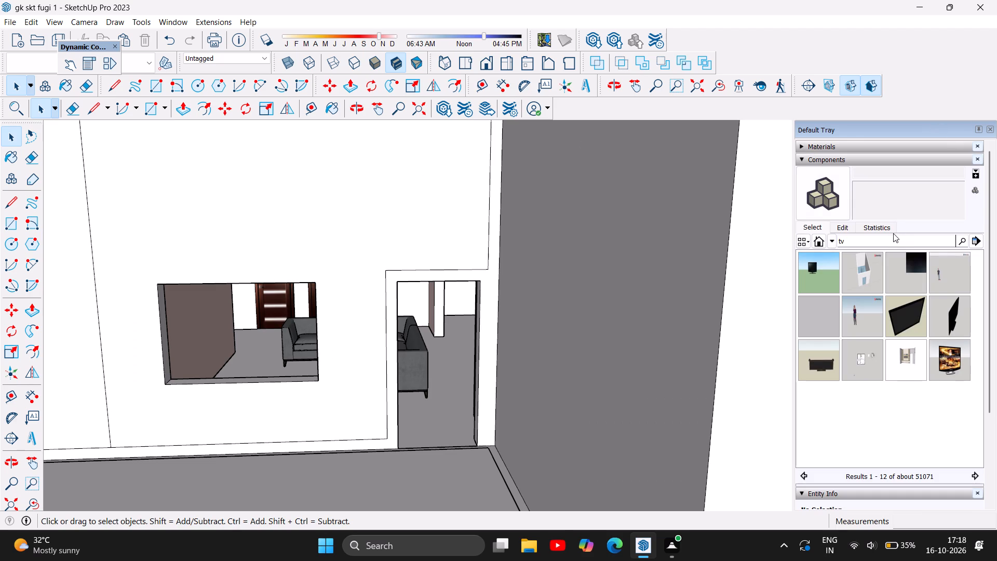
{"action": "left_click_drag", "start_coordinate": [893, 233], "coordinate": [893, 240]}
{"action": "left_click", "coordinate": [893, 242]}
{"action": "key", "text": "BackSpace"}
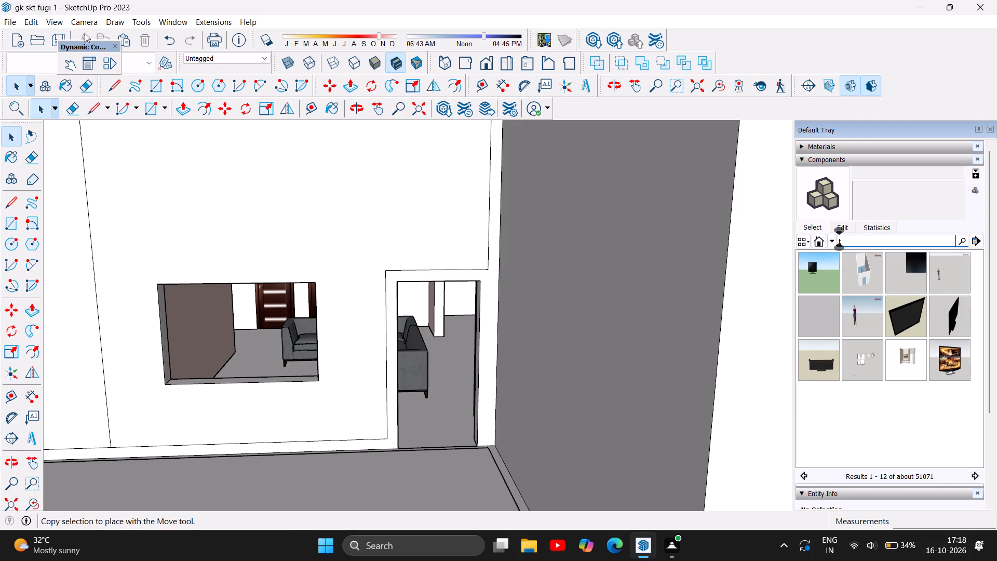
Import the "collection+de+portes" door collection file from the sketchup familys folder and place it beside the house.
{"action": "left_click", "coordinate": [7, 21]}
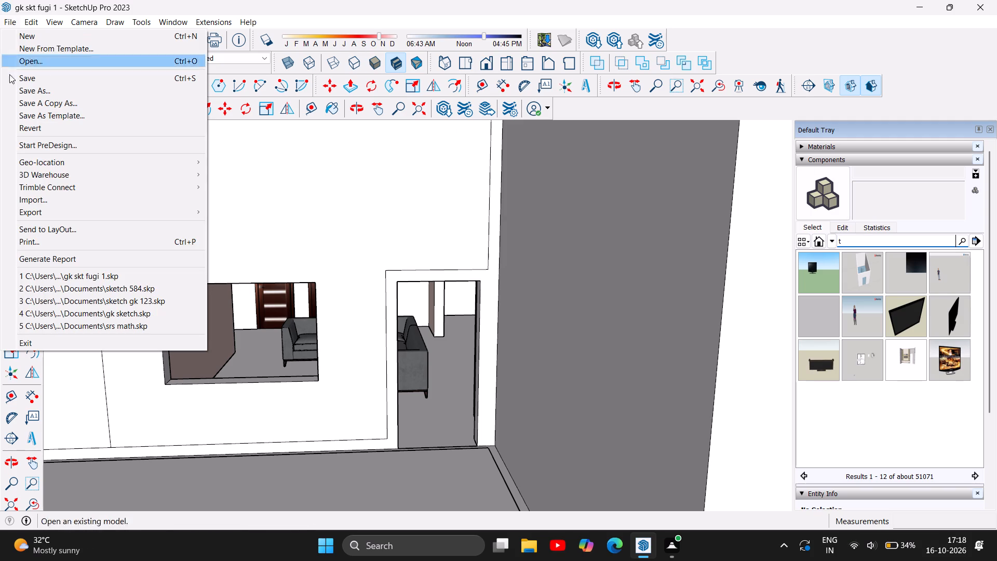
{"action": "left_click", "coordinate": [35, 202]}
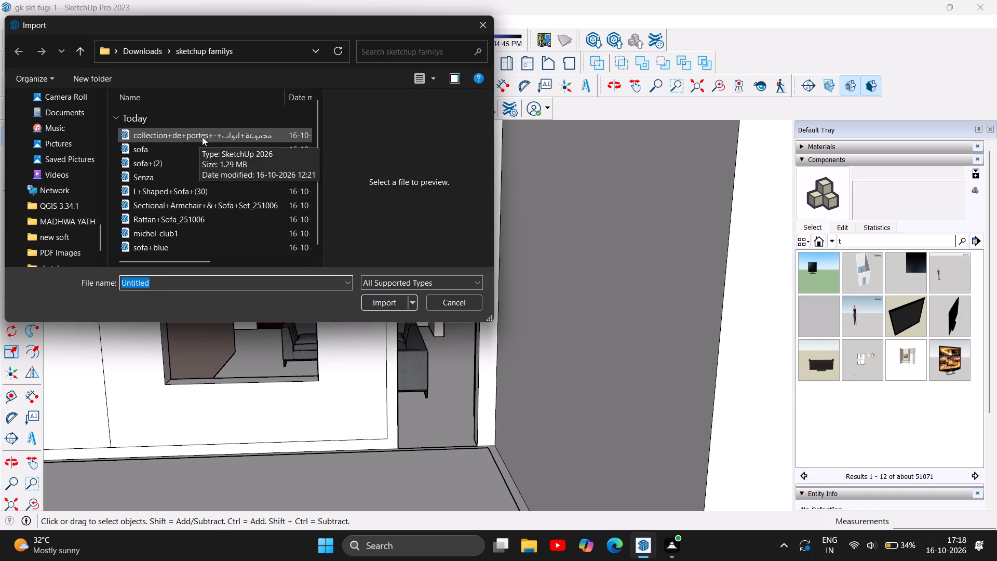
{"action": "left_click", "coordinate": [204, 137]}
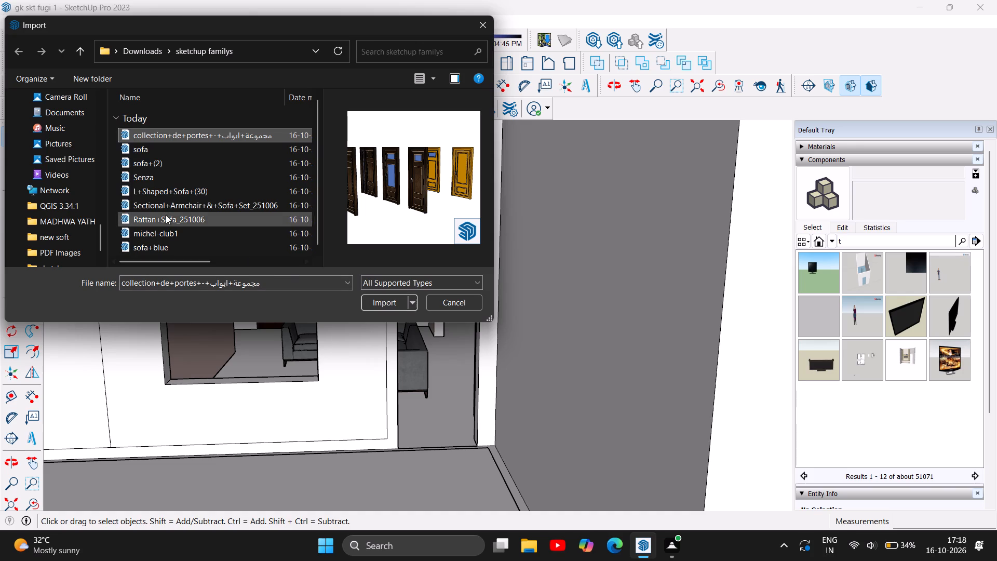
{"action": "left_click", "coordinate": [373, 303]}
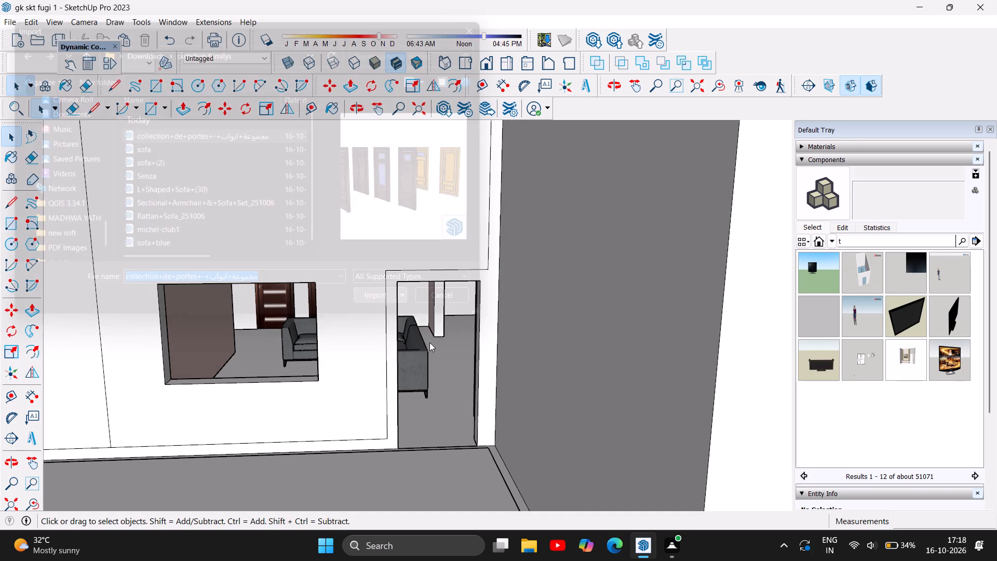
{"action": "scroll", "coordinate": [430, 342], "scroll_direction": "down", "scroll_amount": 13}
{"action": "left_click", "coordinate": [669, 288]}
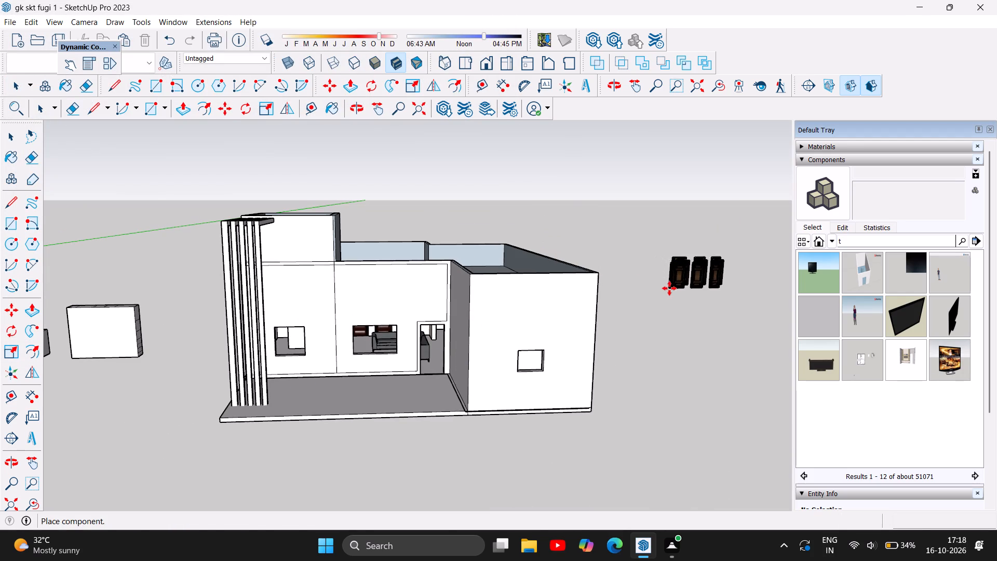
Move the imported door collection about 48' 4" into open space clear of the house.
{"action": "scroll", "coordinate": [734, 280], "scroll_direction": "up", "scroll_amount": 9}
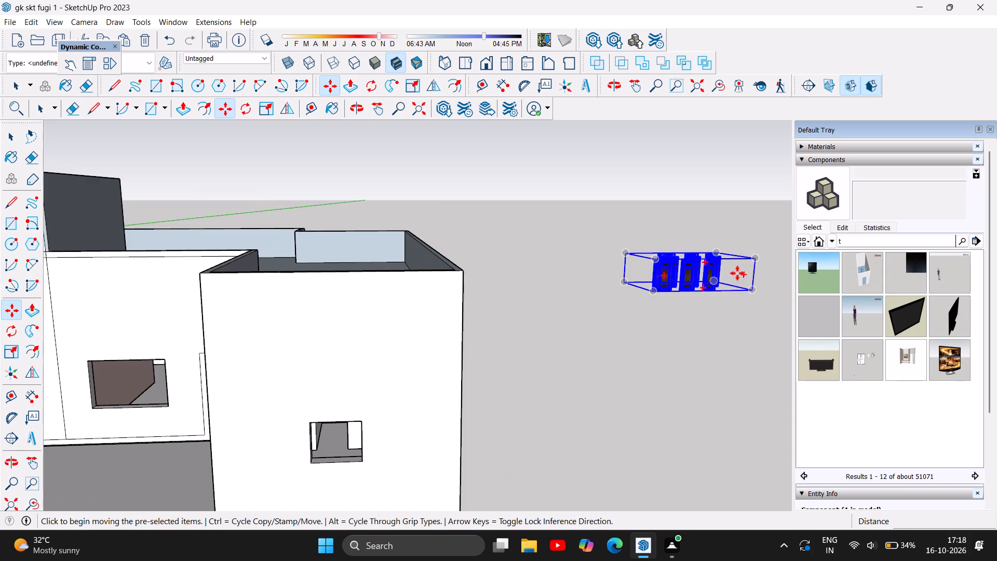
{"action": "scroll", "coordinate": [746, 261], "scroll_direction": "up", "scroll_amount": 9}
{"action": "left_click", "coordinate": [619, 395]}
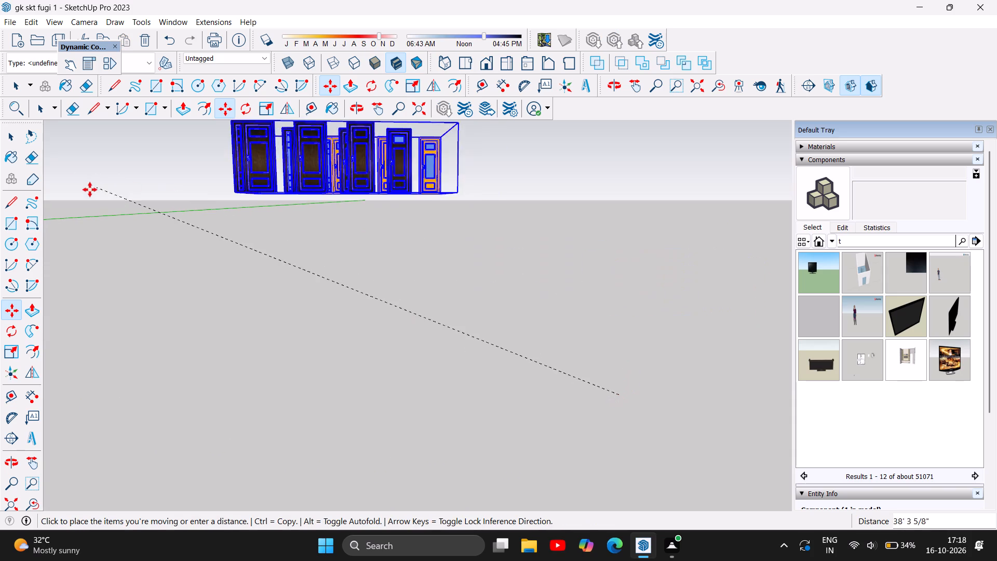
{"action": "left_click", "coordinate": [306, 306]}
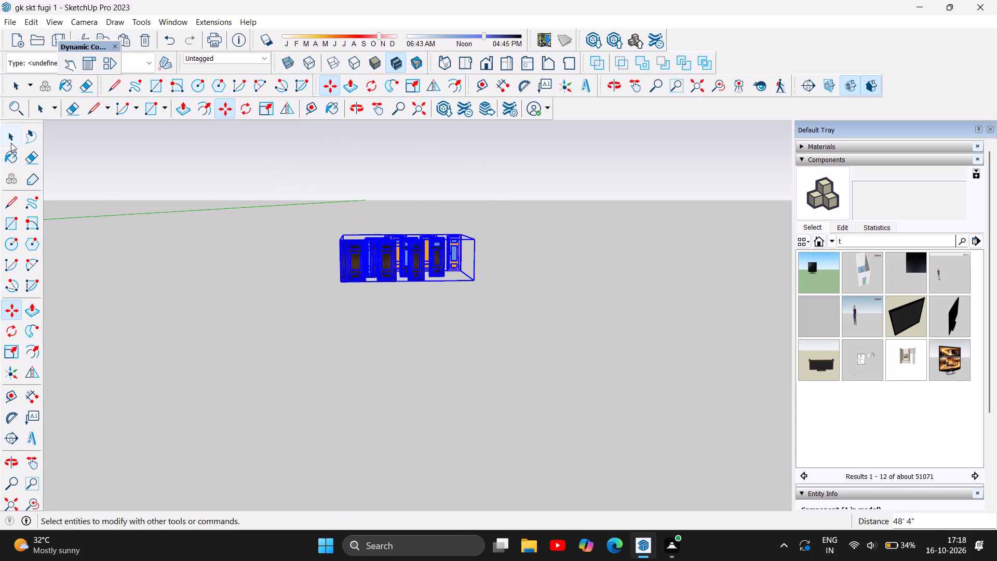
Examine the imported door collection up close and compare the different door designs.
{"action": "left_click", "coordinate": [11, 143]}
{"action": "scroll", "coordinate": [381, 264], "scroll_direction": "up", "scroll_amount": 7}
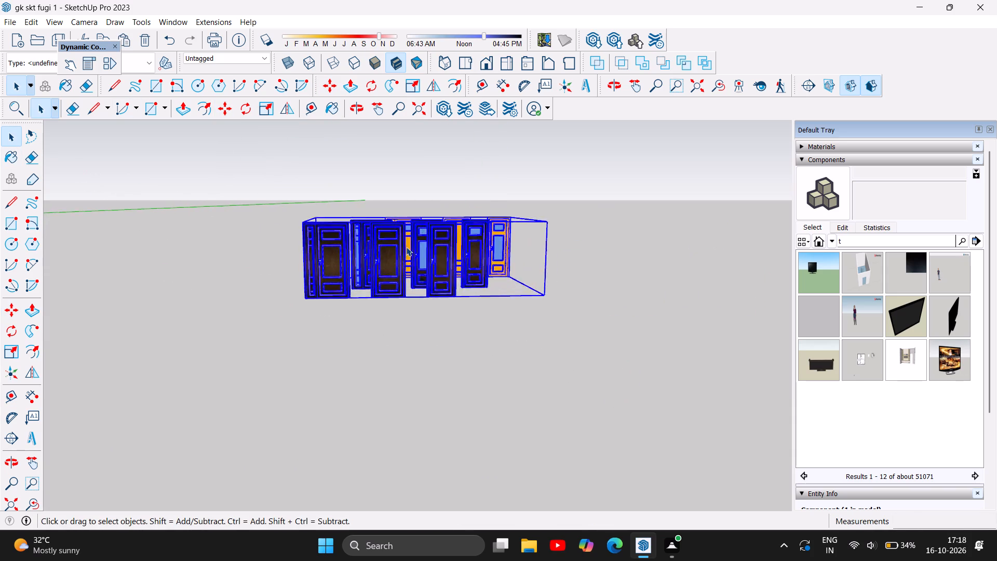
{"action": "scroll", "coordinate": [406, 247], "scroll_direction": "up", "scroll_amount": 9}
{"action": "scroll", "coordinate": [370, 356], "scroll_direction": "up", "scroll_amount": 4}
{"action": "scroll", "coordinate": [370, 372], "scroll_direction": "down", "scroll_amount": 5}
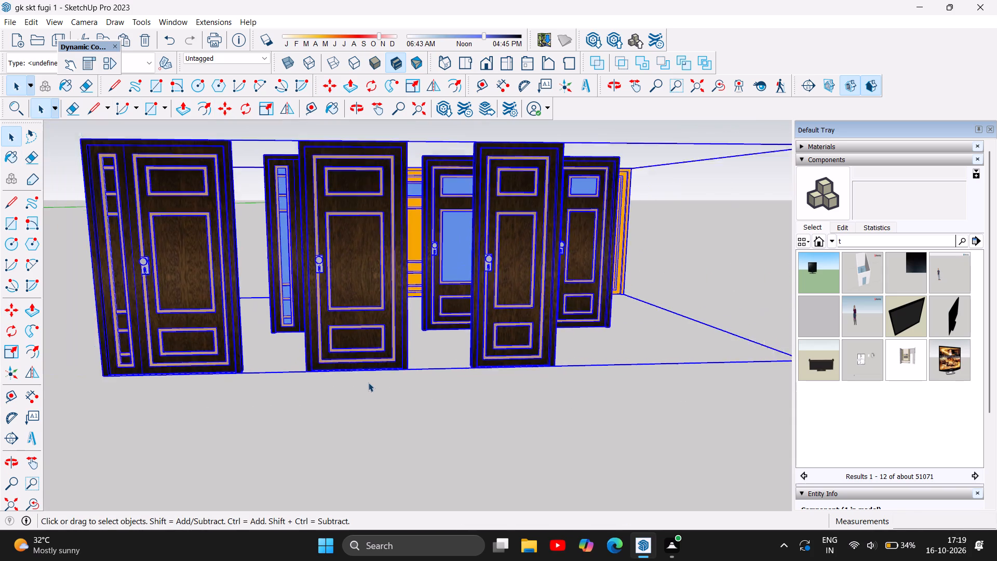
{"action": "scroll", "coordinate": [367, 382], "scroll_direction": "down", "scroll_amount": 6}
{"action": "scroll", "coordinate": [557, 273], "scroll_direction": "up", "scroll_amount": 8}
{"action": "scroll", "coordinate": [547, 280], "scroll_direction": "down", "scroll_amount": 10}
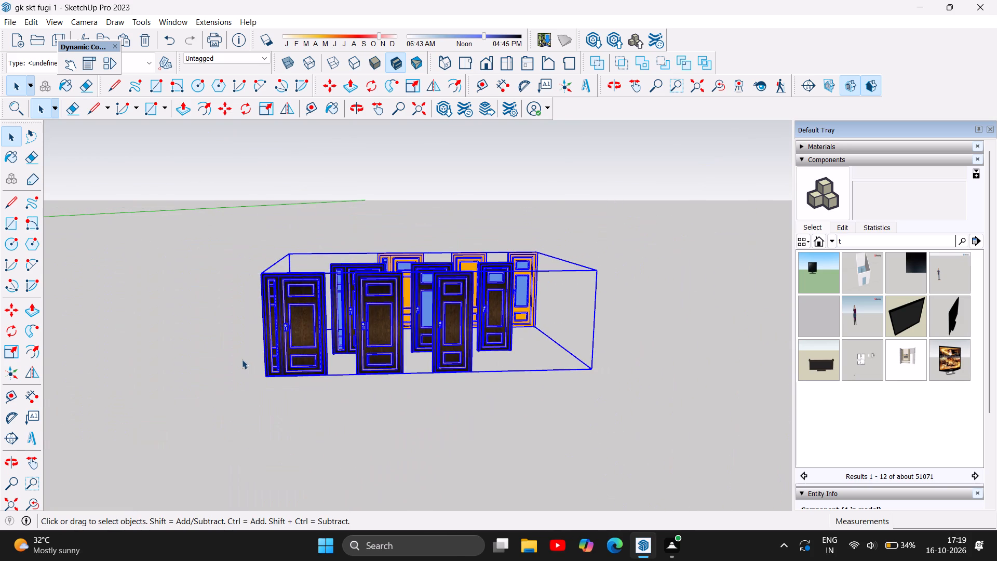
{"action": "scroll", "coordinate": [245, 340], "scroll_direction": "up", "scroll_amount": 5}
{"action": "scroll", "coordinate": [329, 339], "scroll_direction": "up", "scroll_amount": 3}
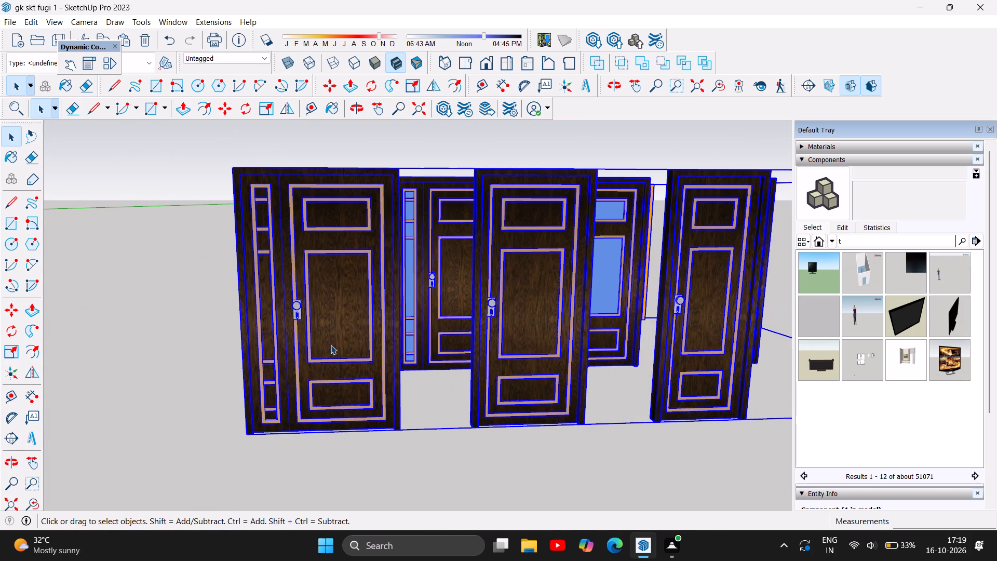
{"action": "scroll", "coordinate": [353, 439], "scroll_direction": "down", "scroll_amount": 10}
{"action": "scroll", "coordinate": [408, 341], "scroll_direction": "up", "scroll_amount": 4}
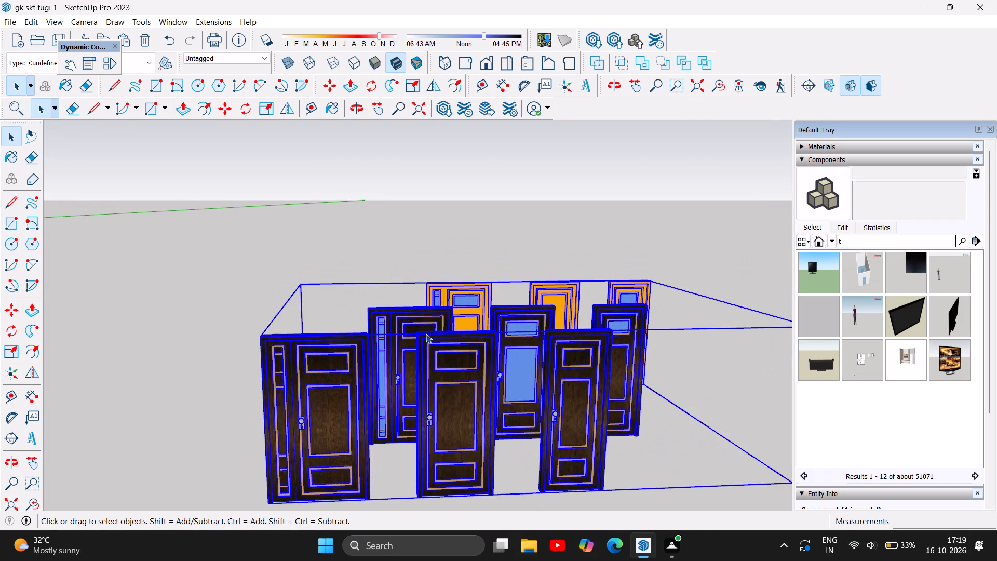
{"action": "scroll", "coordinate": [429, 317], "scroll_direction": "up", "scroll_amount": 5}
Open the door collection component for editing and move the dark door with the glazed sidelight about 140' 10" to the house's front doorway.
{"action": "right_click", "coordinate": [422, 368]}
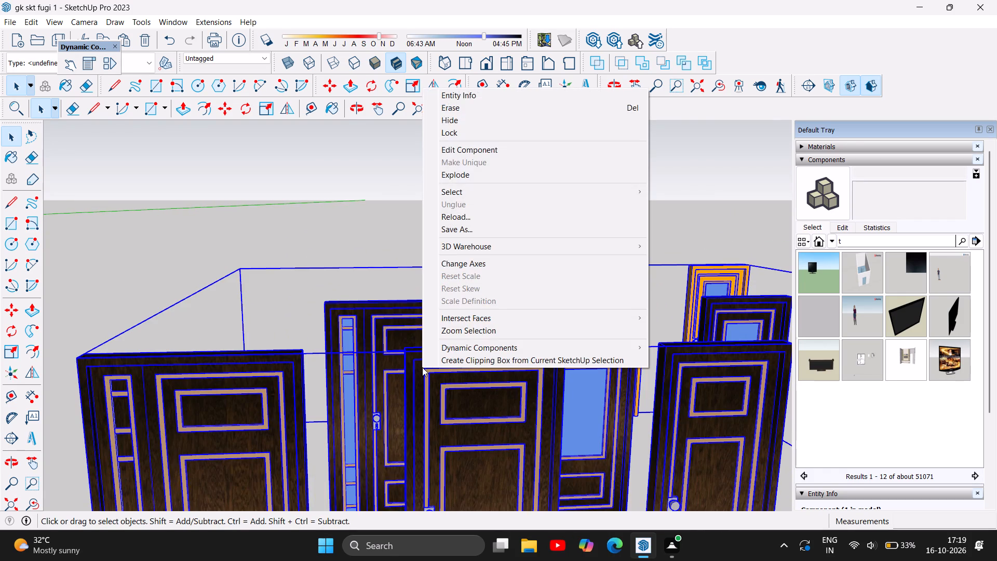
{"action": "left_click", "coordinate": [477, 151]}
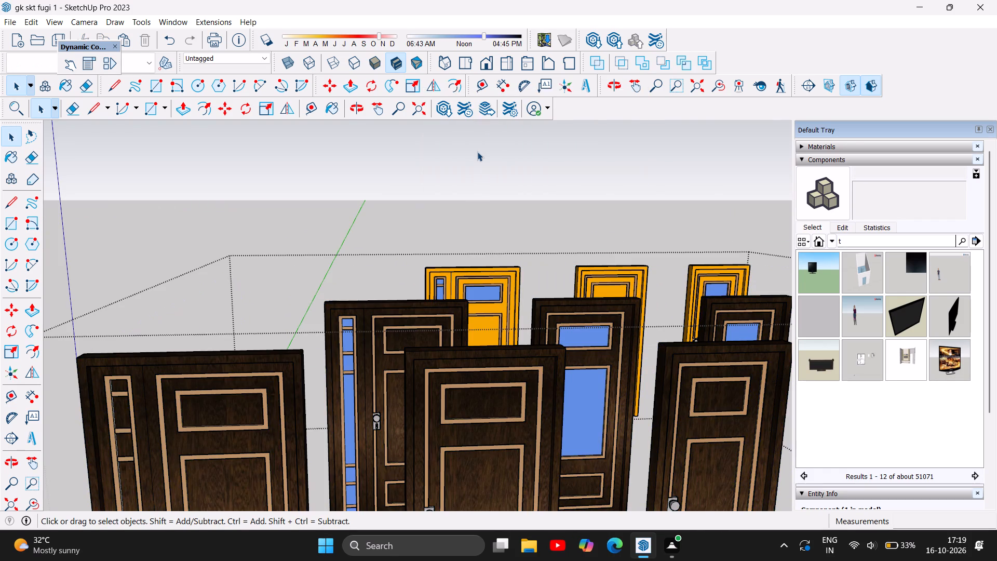
{"action": "left_click", "coordinate": [379, 318]}
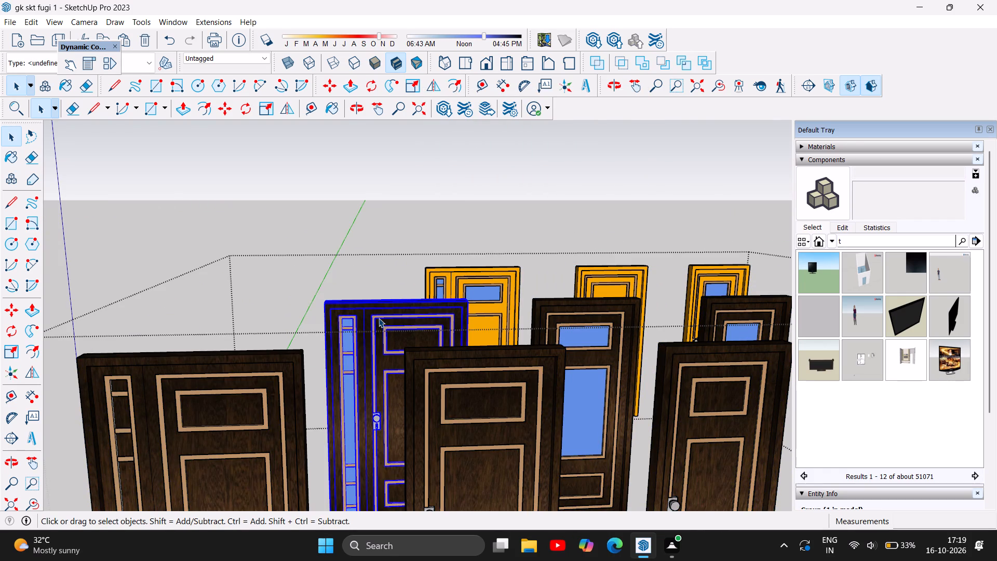
{"action": "left_click", "coordinate": [331, 86]}
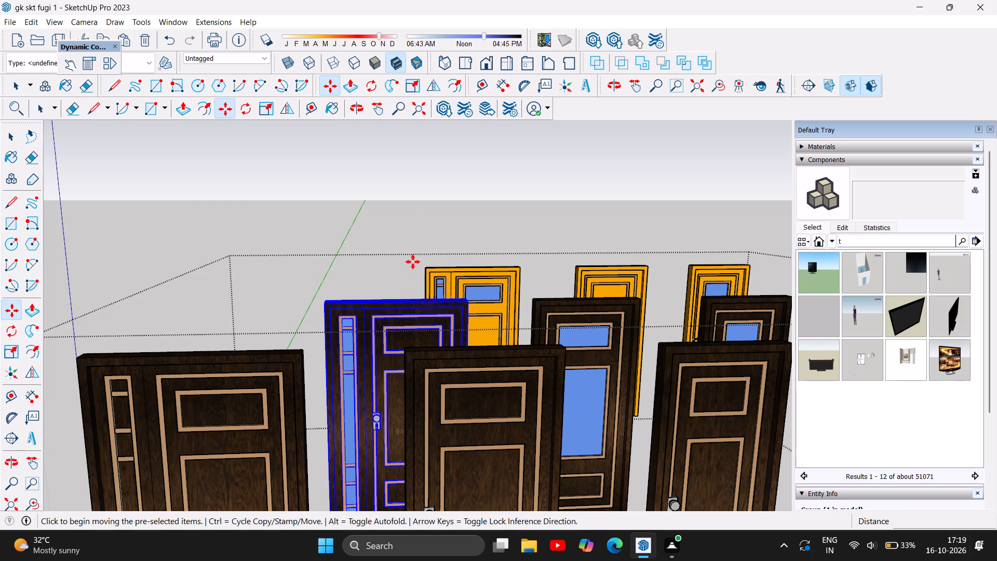
{"action": "left_click", "coordinate": [385, 333]}
{"action": "scroll", "coordinate": [408, 218], "scroll_direction": "down", "scroll_amount": 5}
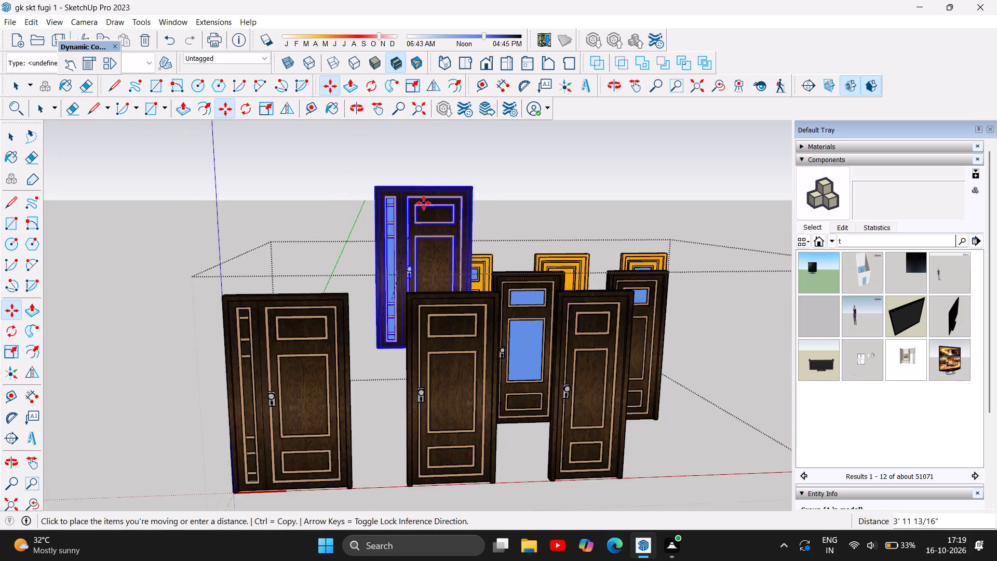
{"action": "scroll", "coordinate": [429, 196], "scroll_direction": "down", "scroll_amount": 9}
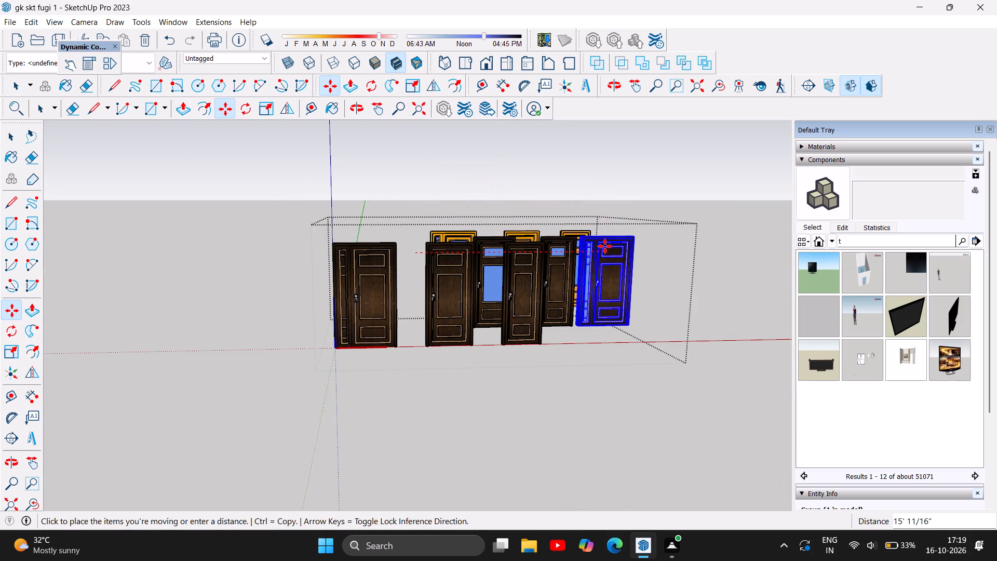
{"action": "scroll", "coordinate": [606, 246], "scroll_direction": "down", "scroll_amount": 5}
{"action": "scroll", "coordinate": [670, 328], "scroll_direction": "down", "scroll_amount": 5}
{"action": "scroll", "coordinate": [651, 281], "scroll_direction": "down", "scroll_amount": 6}
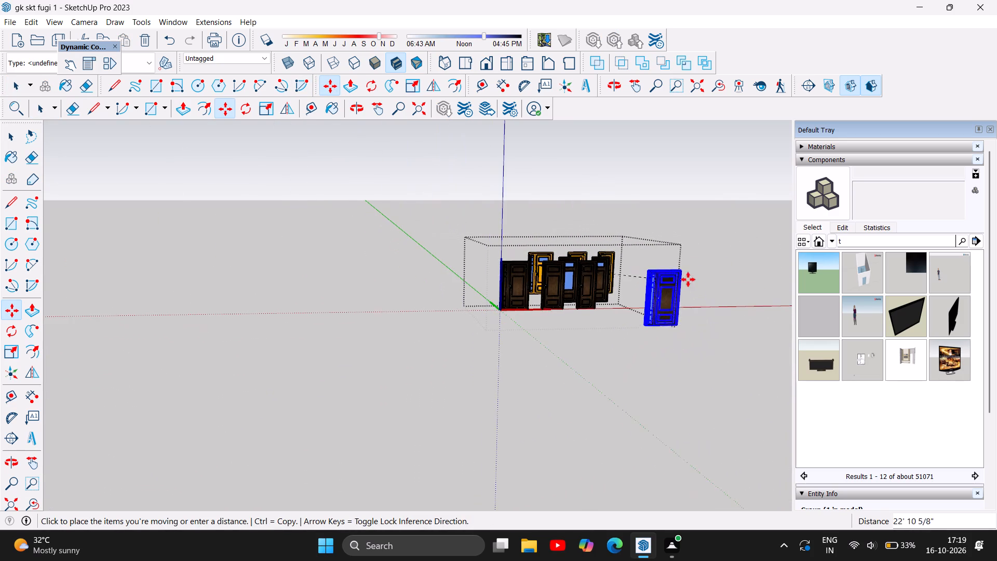
{"action": "scroll", "coordinate": [700, 282], "scroll_direction": "down", "scroll_amount": 11}
{"action": "scroll", "coordinate": [700, 282], "scroll_direction": "up", "scroll_amount": 1}
{"action": "scroll", "coordinate": [629, 288], "scroll_direction": "down", "scroll_amount": 5}
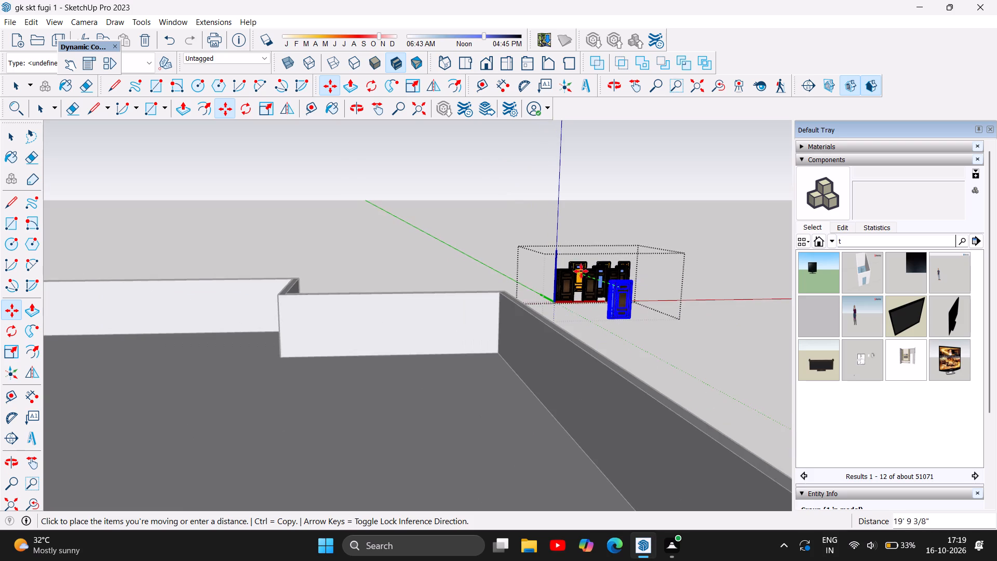
{"action": "scroll", "coordinate": [577, 270], "scroll_direction": "down", "scroll_amount": 12}
{"action": "scroll", "coordinate": [551, 236], "scroll_direction": "down", "scroll_amount": 5}
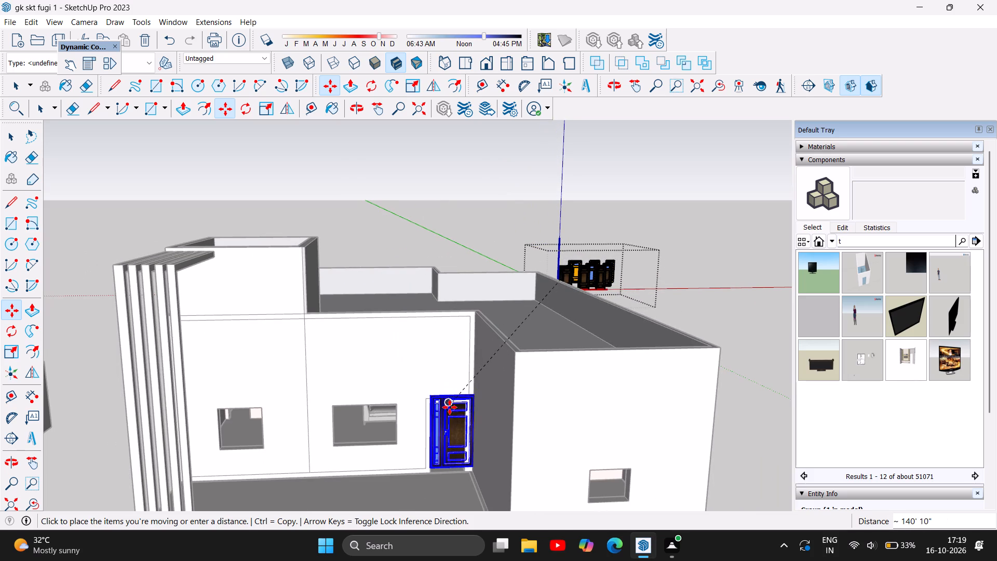
{"action": "left_click", "coordinate": [450, 407]}
Align the door with the front opening in small moves, finishing with about 6 5/8" to bring its bottom corner to floor level.
{"action": "scroll", "coordinate": [457, 465], "scroll_direction": "up", "scroll_amount": 4}
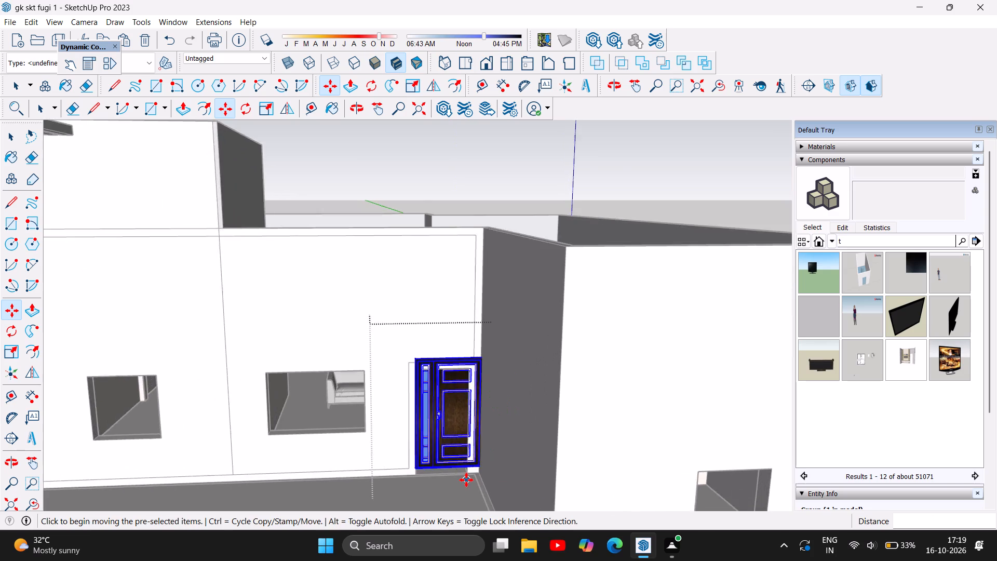
{"action": "scroll", "coordinate": [466, 480], "scroll_direction": "up", "scroll_amount": 6}
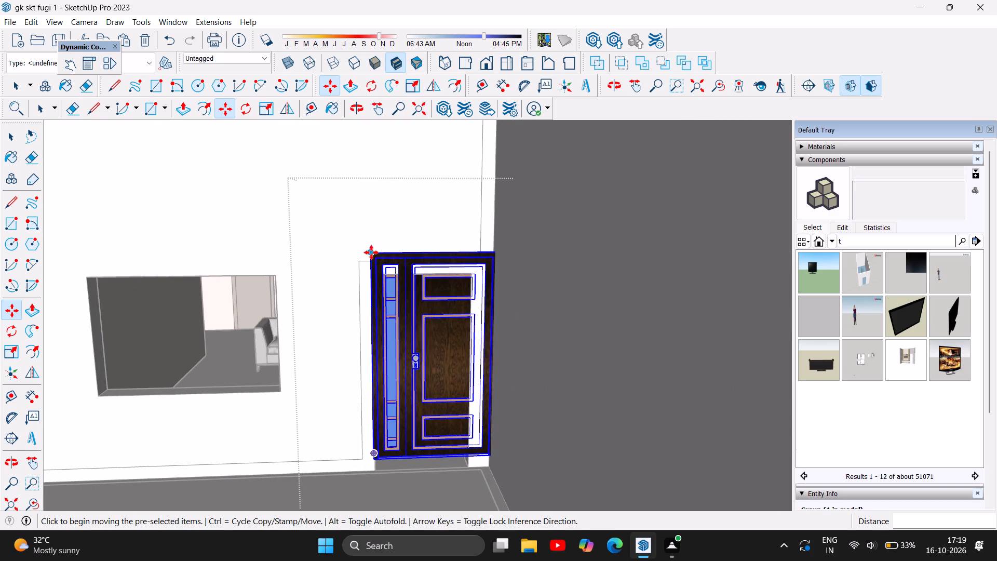
{"action": "left_click_drag", "start_coordinate": [406, 301], "coordinate": [395, 314]}
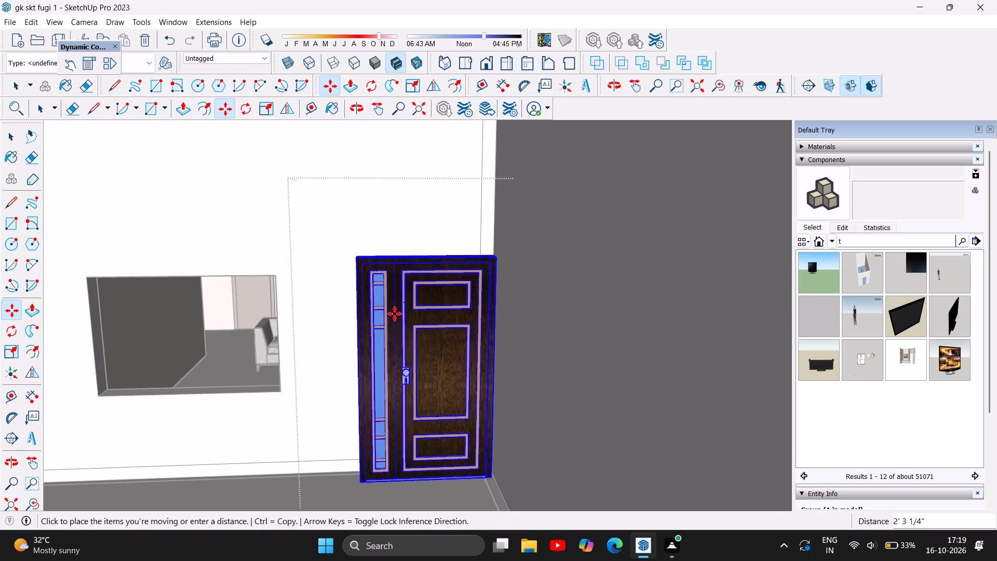
{"action": "left_click_drag", "start_coordinate": [395, 314], "coordinate": [395, 303]}
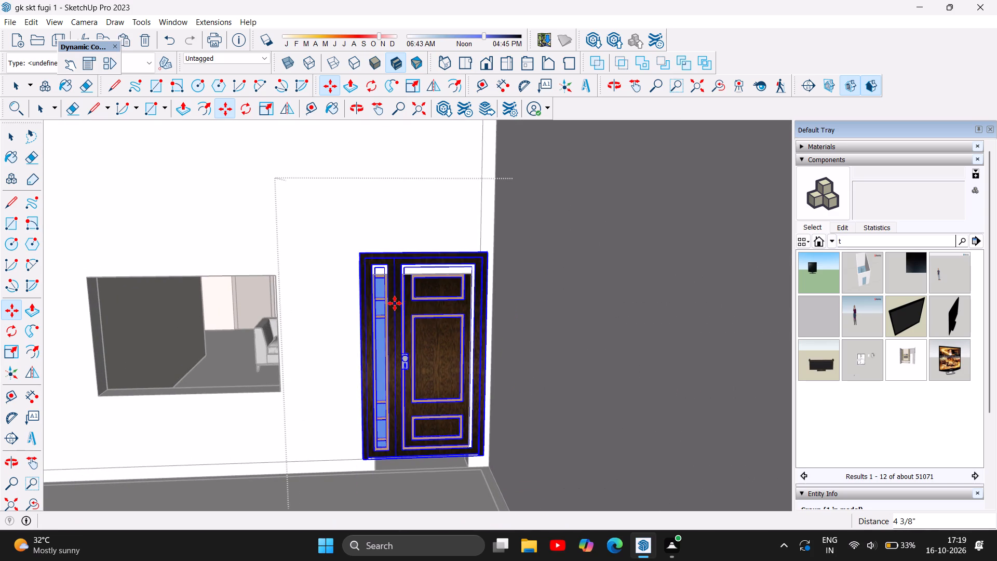
{"action": "scroll", "coordinate": [409, 440], "scroll_direction": "up", "scroll_amount": 4}
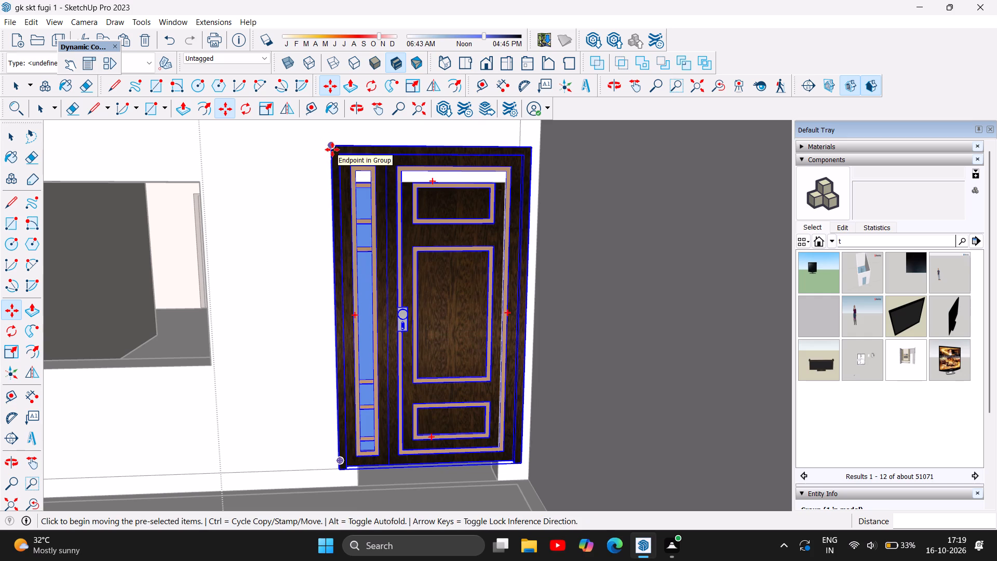
{"action": "left_click", "coordinate": [340, 468]}
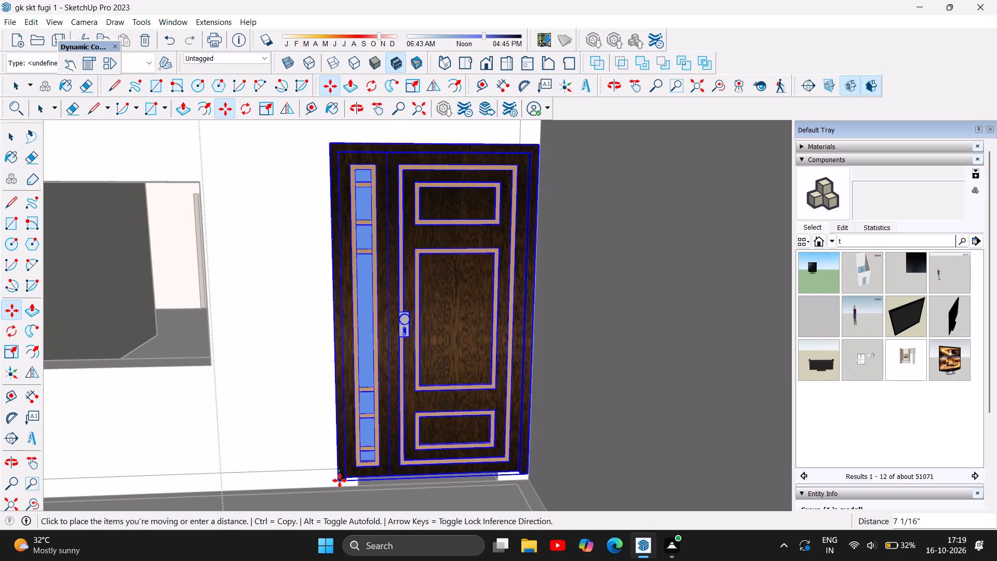
{"action": "left_click", "coordinate": [343, 480]}
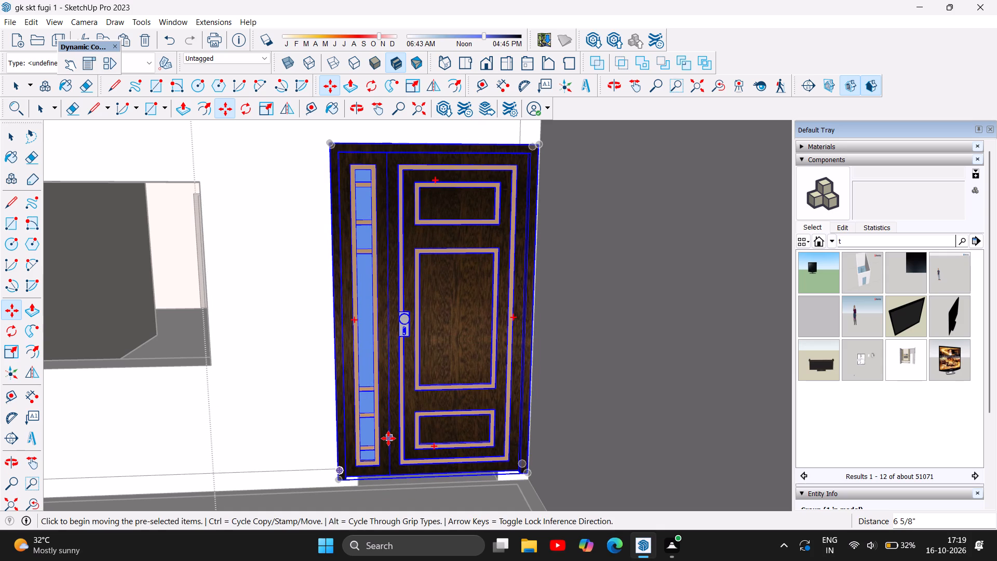
Narrow the door from both sides toward the opening's jambs, scaling its width by about 0.88 and 0.83.
{"action": "scroll", "coordinate": [375, 432], "scroll_direction": "down", "scroll_amount": 8}
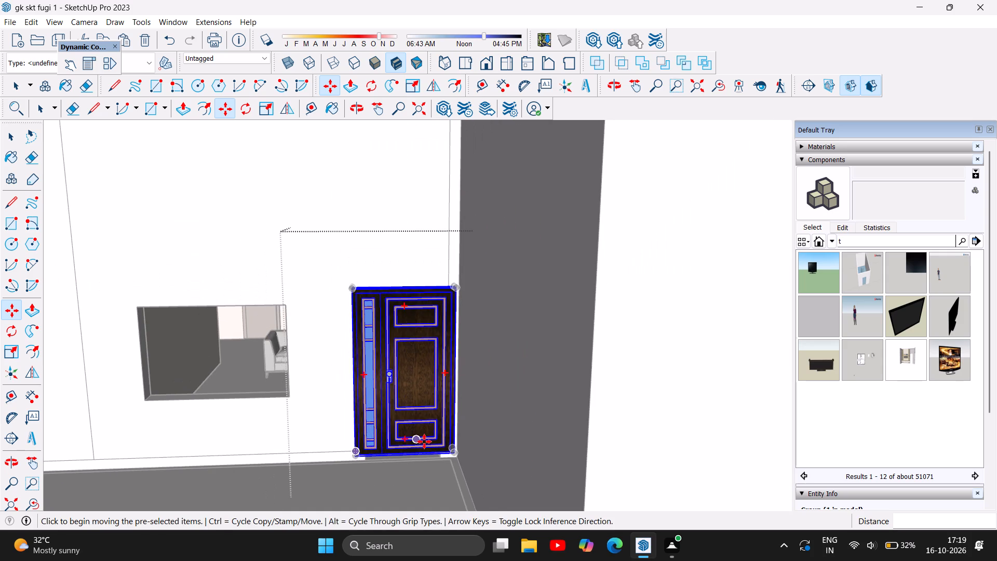
{"action": "scroll", "coordinate": [424, 442], "scroll_direction": "up", "scroll_amount": 1}
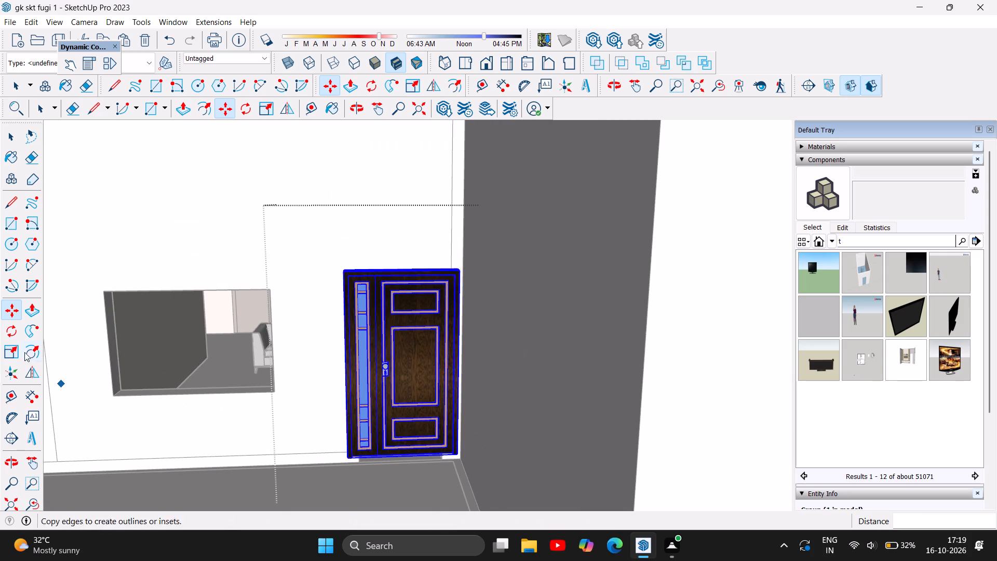
{"action": "left_click", "coordinate": [13, 350]}
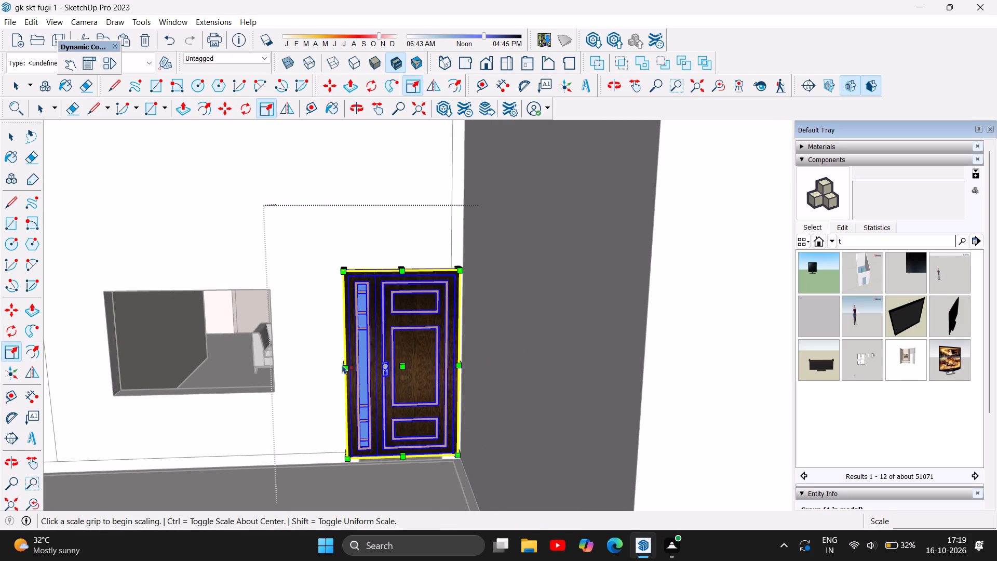
{"action": "left_click", "coordinate": [344, 366]}
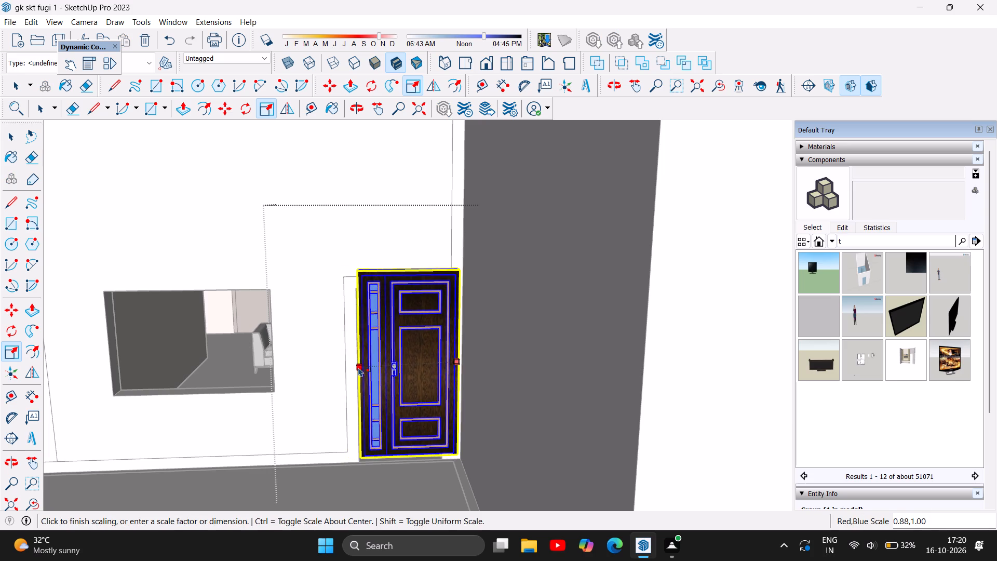
{"action": "left_click", "coordinate": [358, 368]}
{"action": "scroll", "coordinate": [456, 393], "scroll_direction": "up", "scroll_amount": 3}
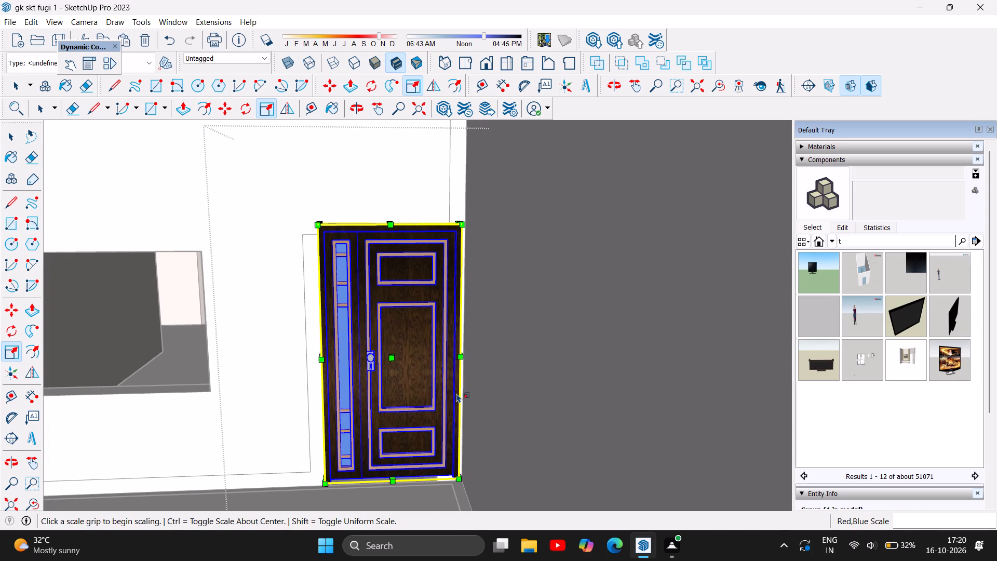
{"action": "left_click", "coordinate": [461, 356]}
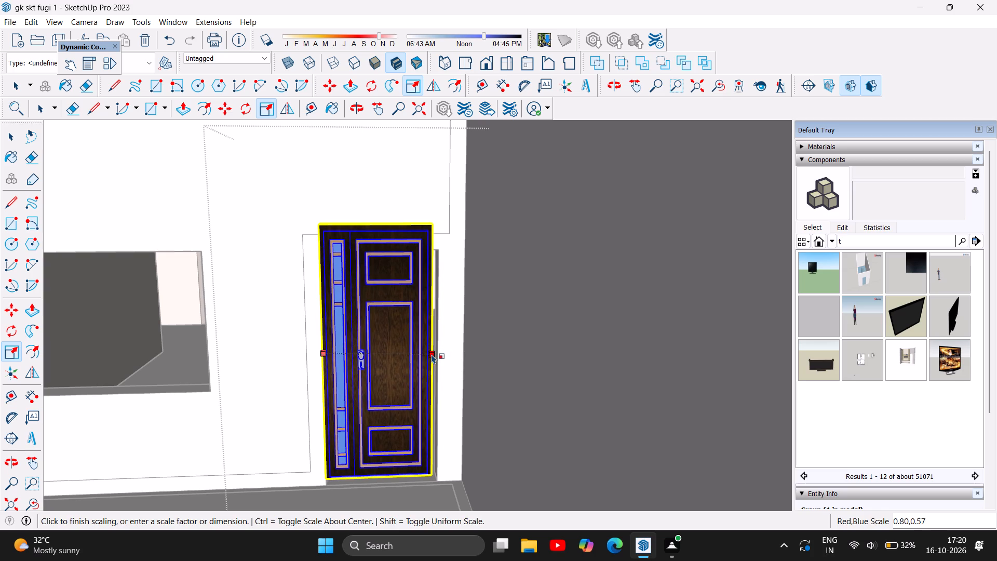
{"action": "left_click", "coordinate": [437, 357]}
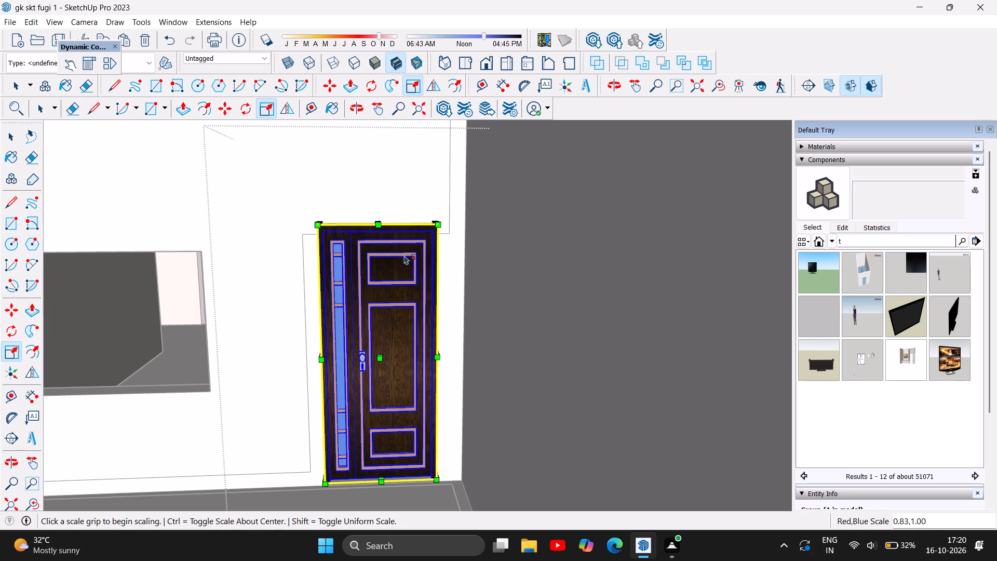
Adjust the door's depth in the opening, scaling it by about 1.13 and by 0.60.
{"action": "left_click", "coordinate": [376, 221]}
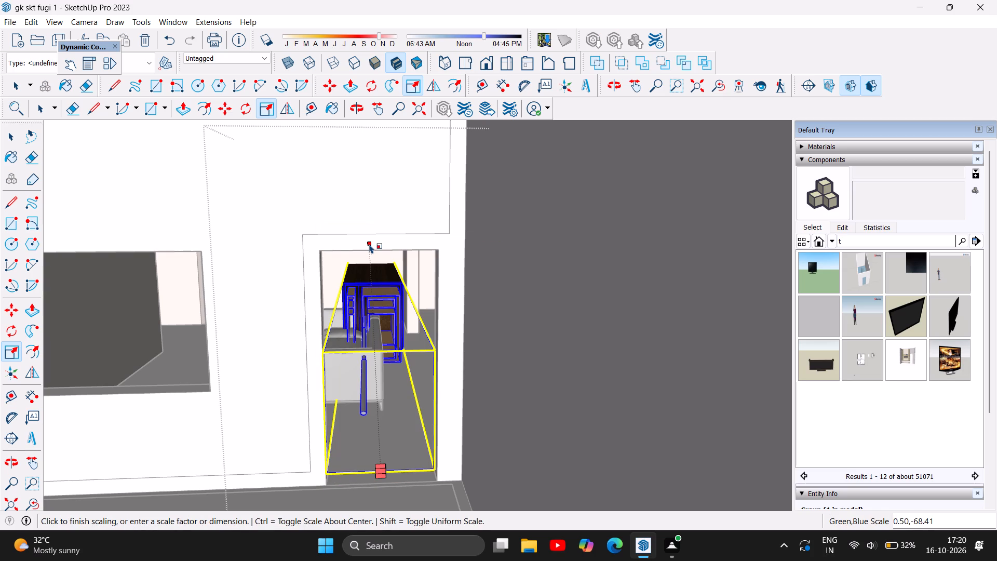
{"action": "scroll", "coordinate": [369, 244], "scroll_direction": "up", "scroll_amount": 3}
{"action": "left_click", "coordinate": [382, 232]}
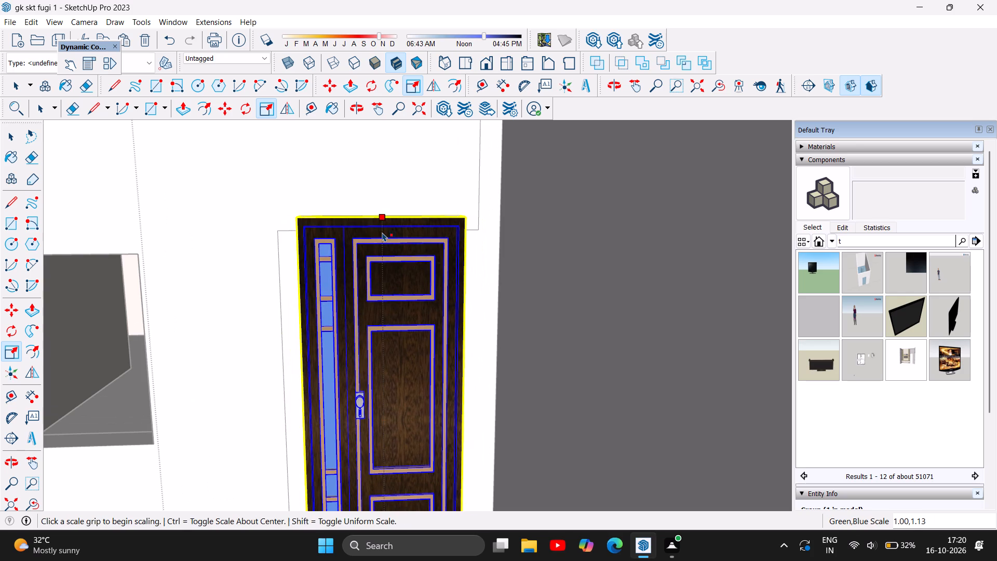
{"action": "scroll", "coordinate": [379, 266], "scroll_direction": "down", "scroll_amount": 4}
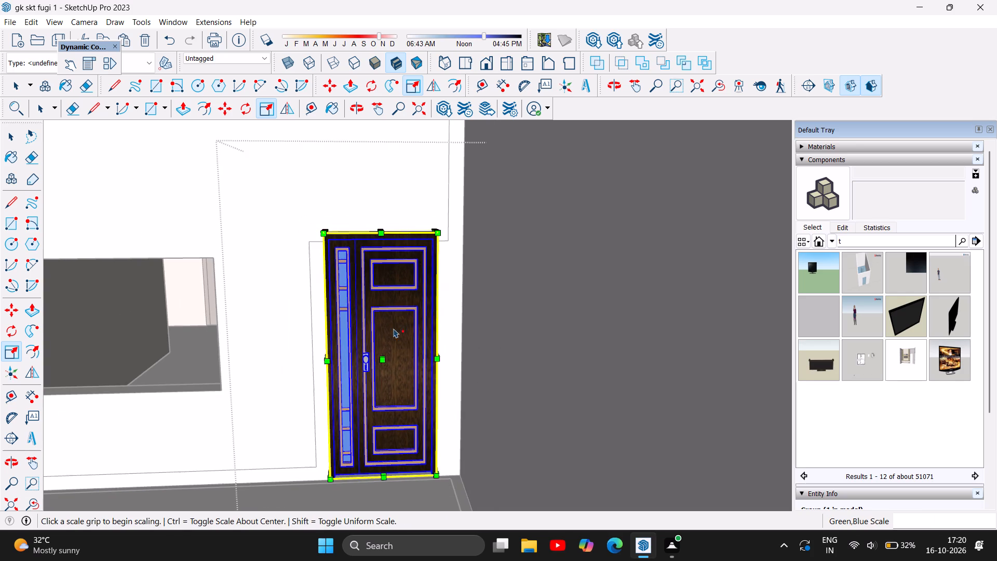
{"action": "scroll", "coordinate": [367, 444], "scroll_direction": "up", "scroll_amount": 2}
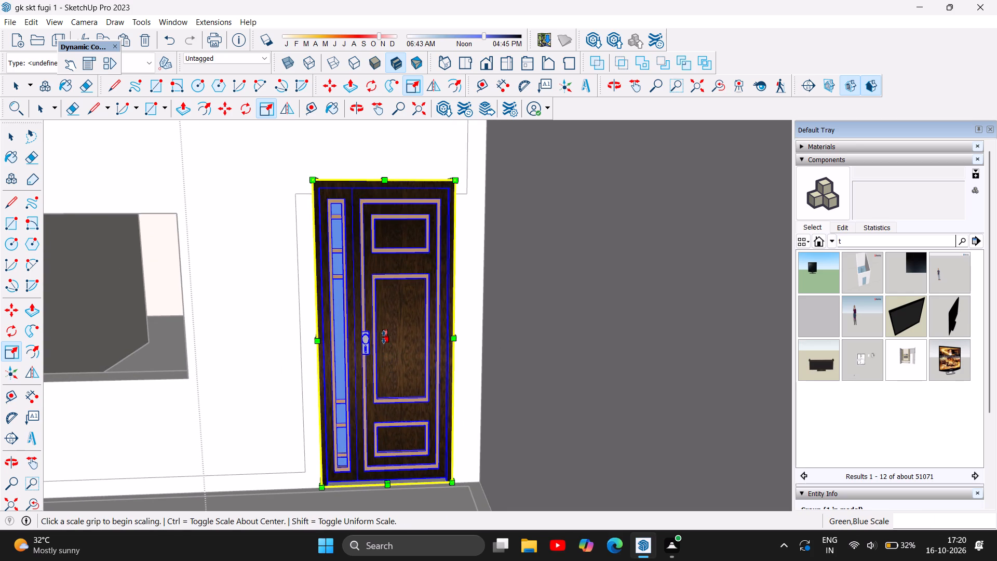
{"action": "left_click", "coordinate": [385, 336]}
{"action": "left_click_drag", "start_coordinate": [385, 336], "coordinate": [394, 333]}
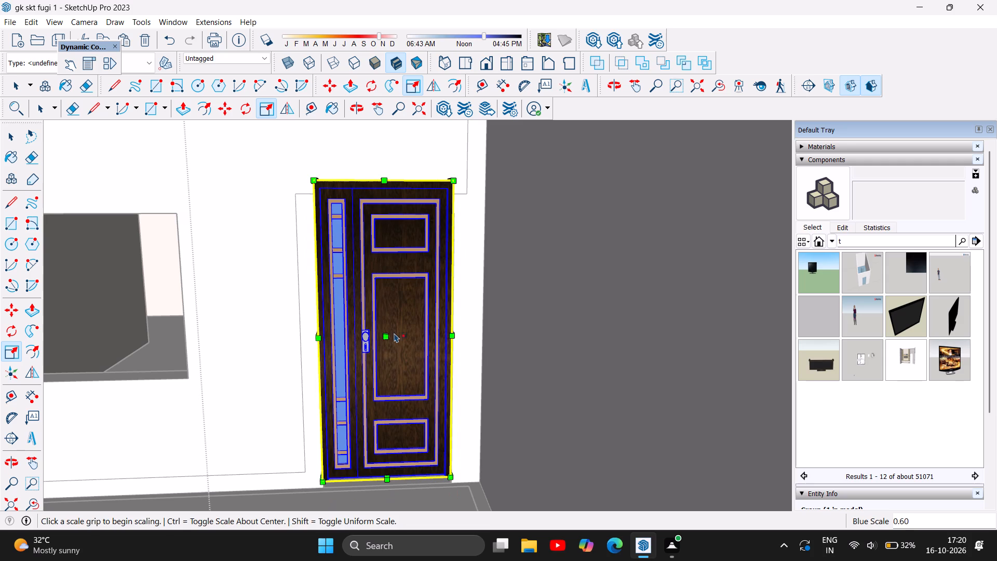
Scale the door down uniformly by about 0.89 so its top meets the head of the opening.
{"action": "left_click", "coordinate": [312, 182]}
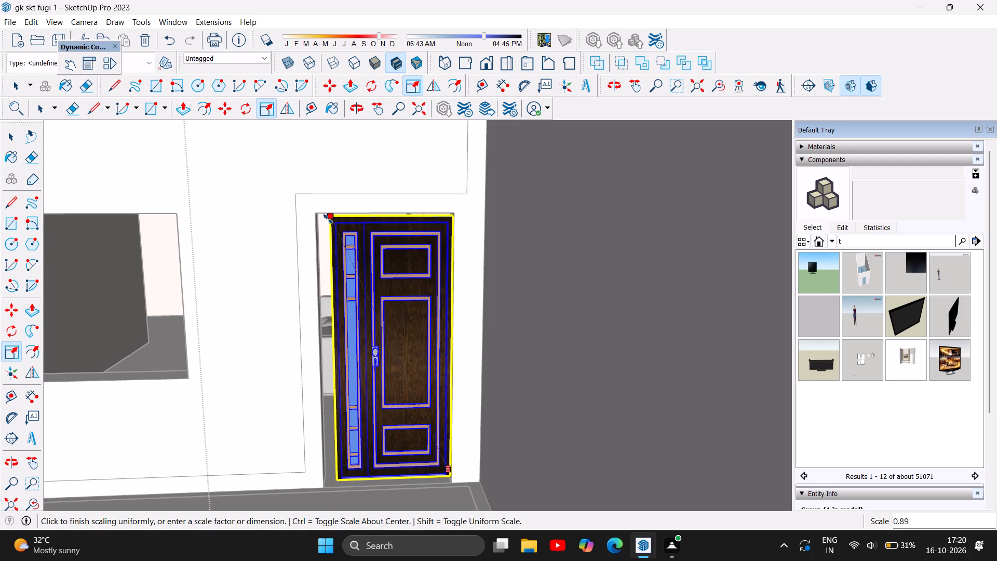
{"action": "left_click", "coordinate": [328, 219]}
Widen the door by about 1.14 to reach the opening's far jamb, with a depth factor of about -2.53.
{"action": "scroll", "coordinate": [330, 360], "scroll_direction": "up", "scroll_amount": 3}
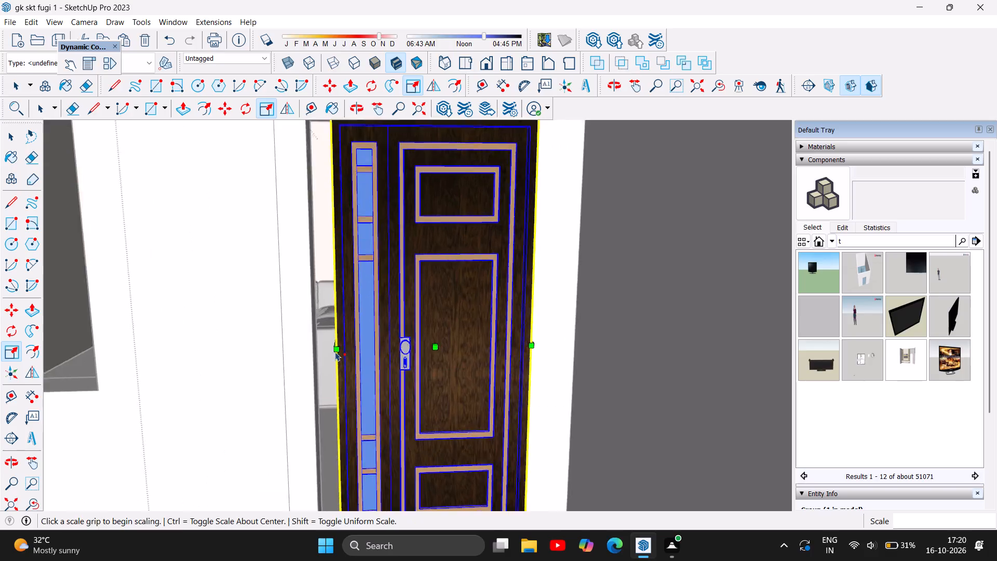
{"action": "left_click", "coordinate": [337, 350]}
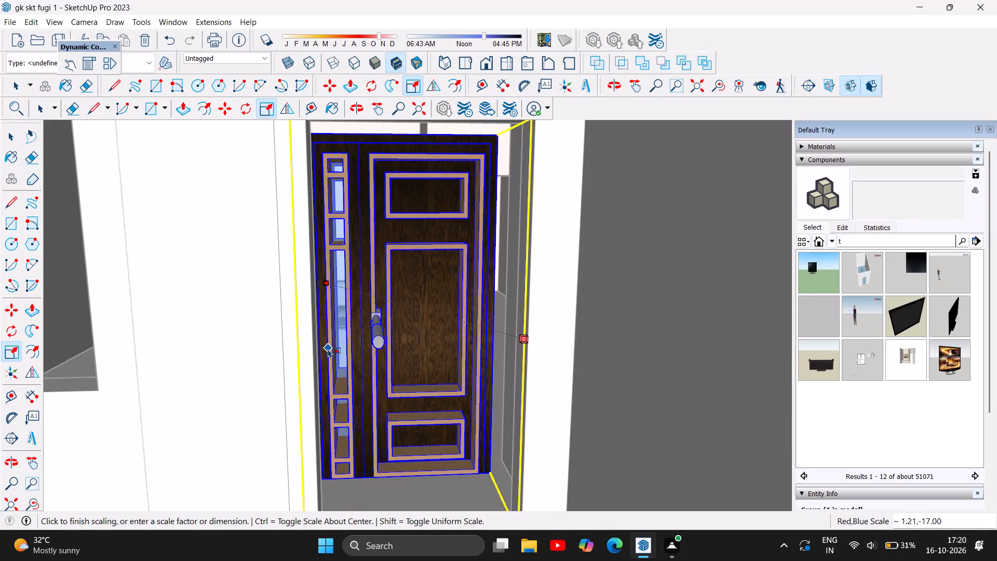
{"action": "left_click", "coordinate": [319, 354]}
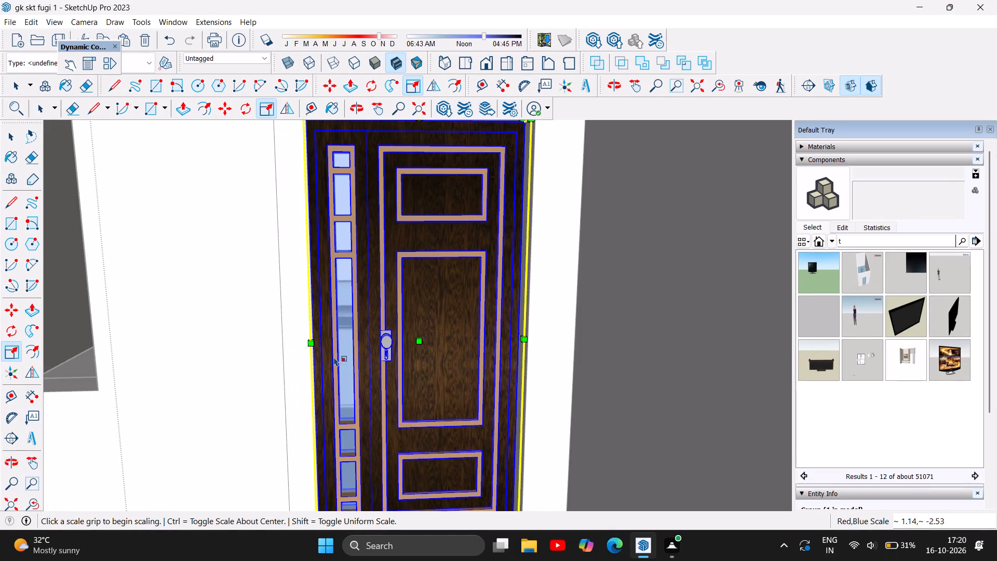
Stretch the door's depth by about 1.88 toward the outer face of the wall.
{"action": "scroll", "coordinate": [412, 349], "scroll_direction": "down", "scroll_amount": 8}
{"action": "scroll", "coordinate": [407, 438], "scroll_direction": "up", "scroll_amount": 3}
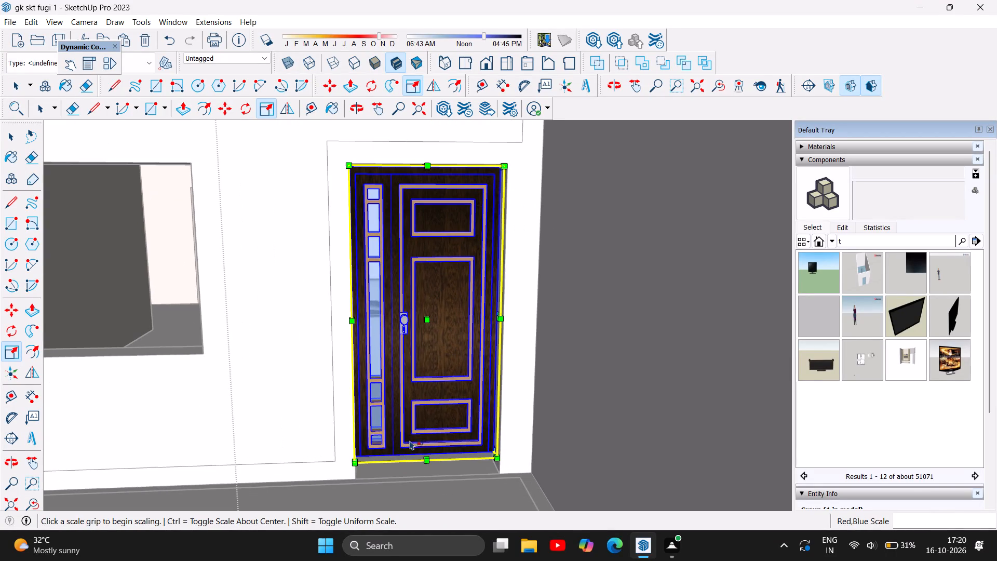
{"action": "double_click", "coordinate": [426, 322]}
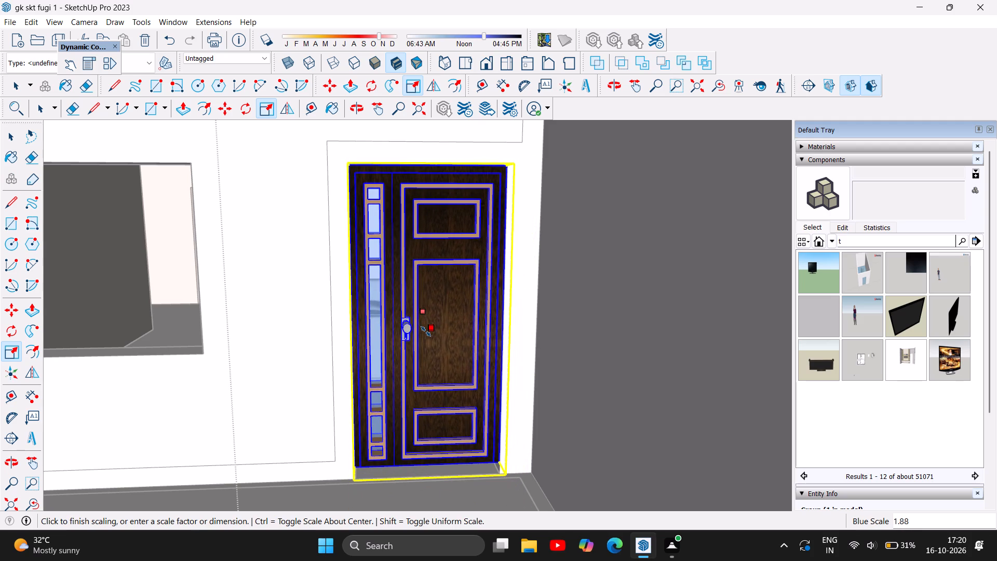
{"action": "left_click", "coordinate": [426, 331]}
{"action": "scroll", "coordinate": [446, 487], "scroll_direction": "up", "scroll_amount": 7}
{"action": "left_click_drag", "start_coordinate": [405, 264], "coordinate": [406, 270]}
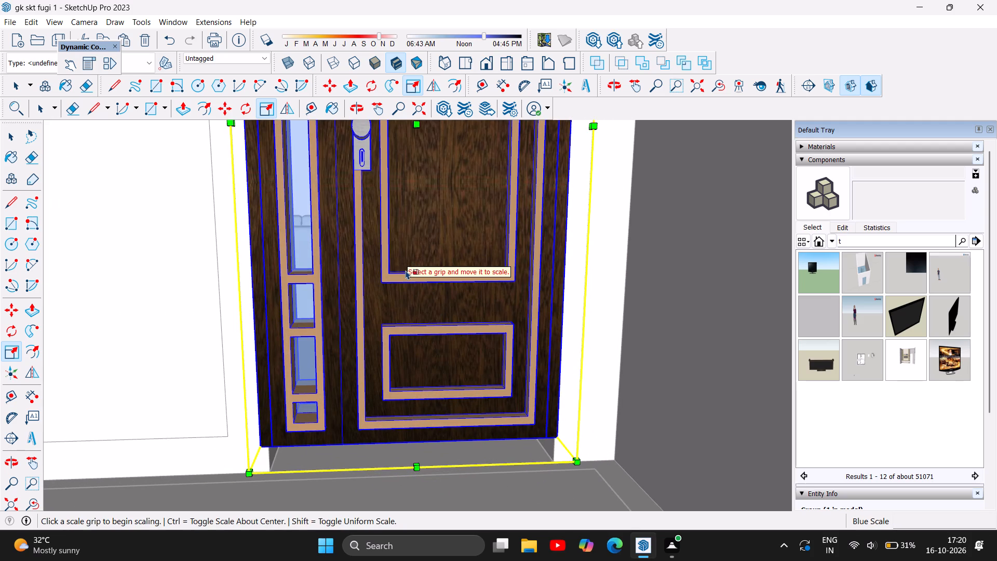
Reduce the door's depth in the front doorway by a scale factor of about 0.59.
{"action": "left_click_drag", "start_coordinate": [406, 270], "coordinate": [401, 295]}
{"action": "scroll", "coordinate": [416, 390], "scroll_direction": "down", "scroll_amount": 3}
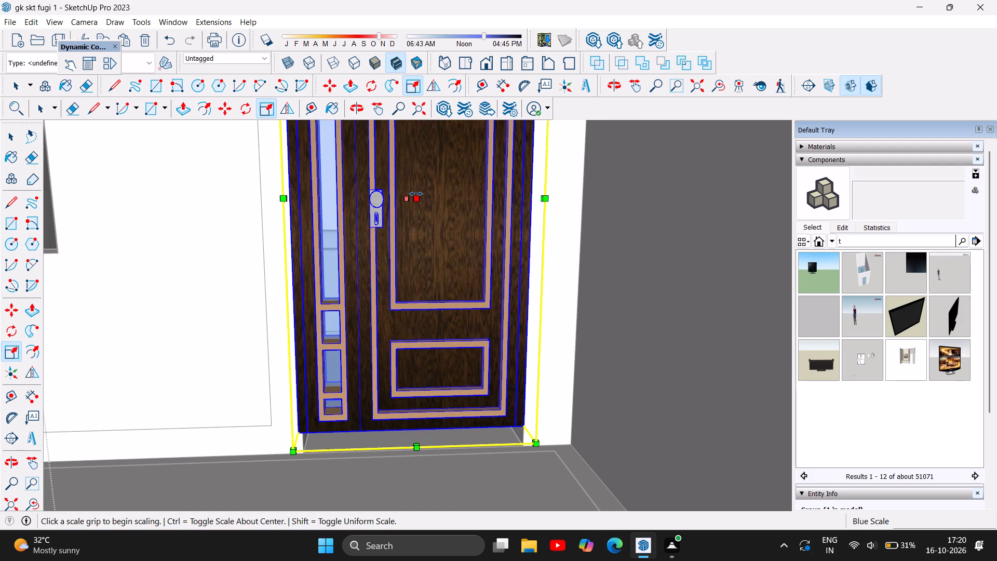
{"action": "left_click", "coordinate": [416, 197]}
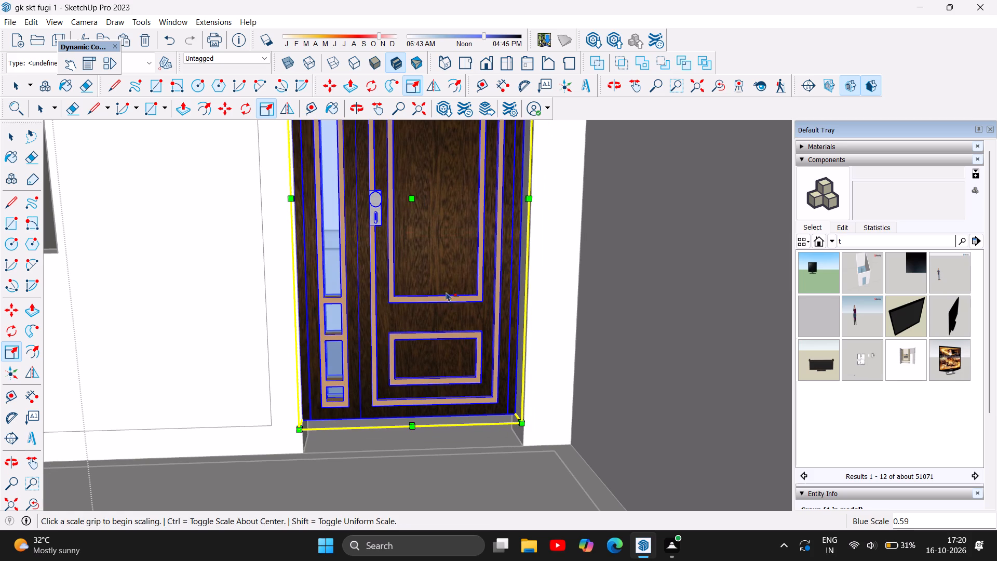
Stretch the door's height by about 1.08 down to the threshold and scale its depth by about 0.87 and 0.58.
{"action": "left_click_drag", "start_coordinate": [413, 428], "coordinate": [412, 442]}
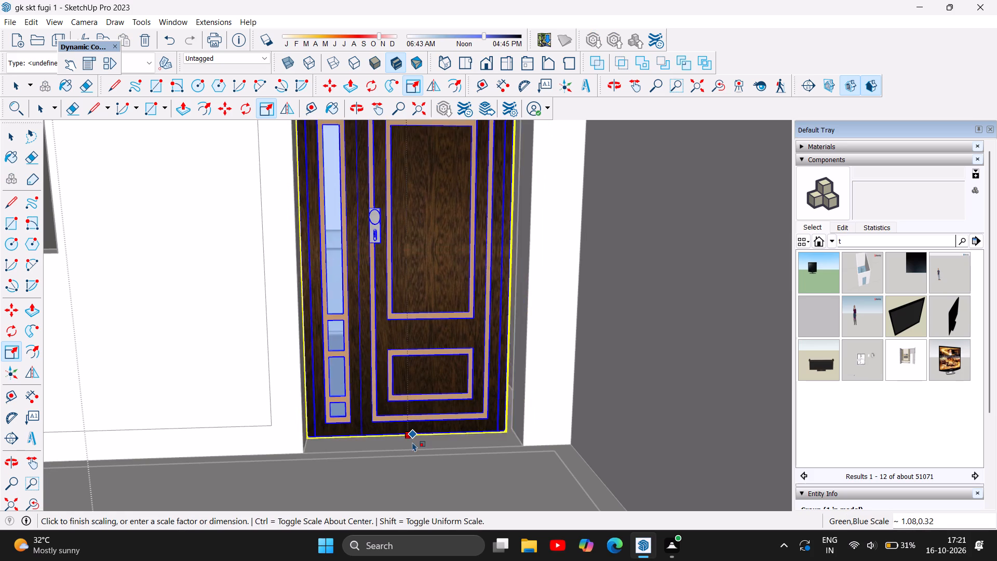
{"action": "left_click_drag", "start_coordinate": [412, 442], "coordinate": [412, 456]}
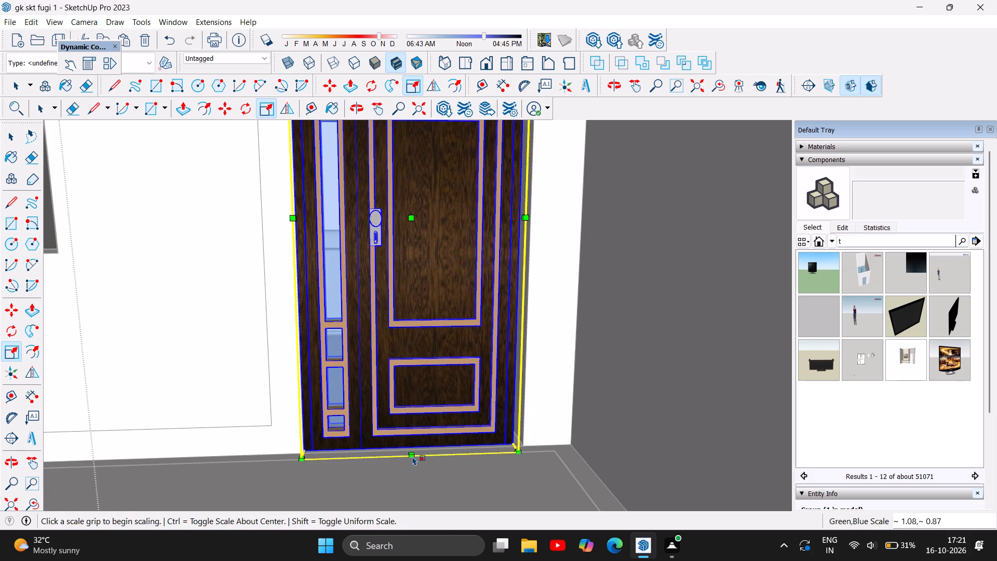
{"action": "left_click", "coordinate": [412, 456]}
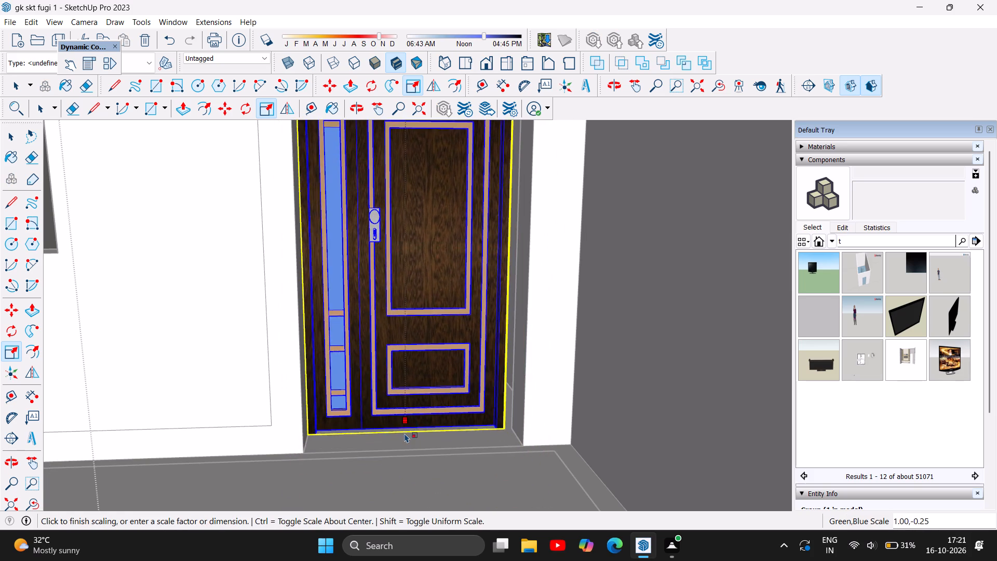
{"action": "left_click", "coordinate": [411, 445]}
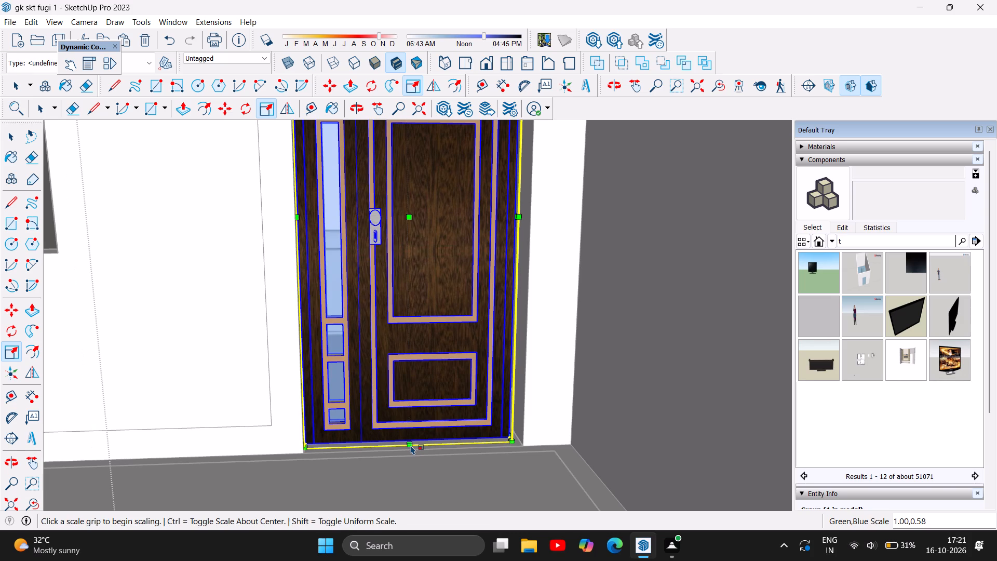
Examine how the scaled door sits in the front doorway, both close up and within the whole facade.
{"action": "scroll", "coordinate": [416, 490], "scroll_direction": "down", "scroll_amount": 7}
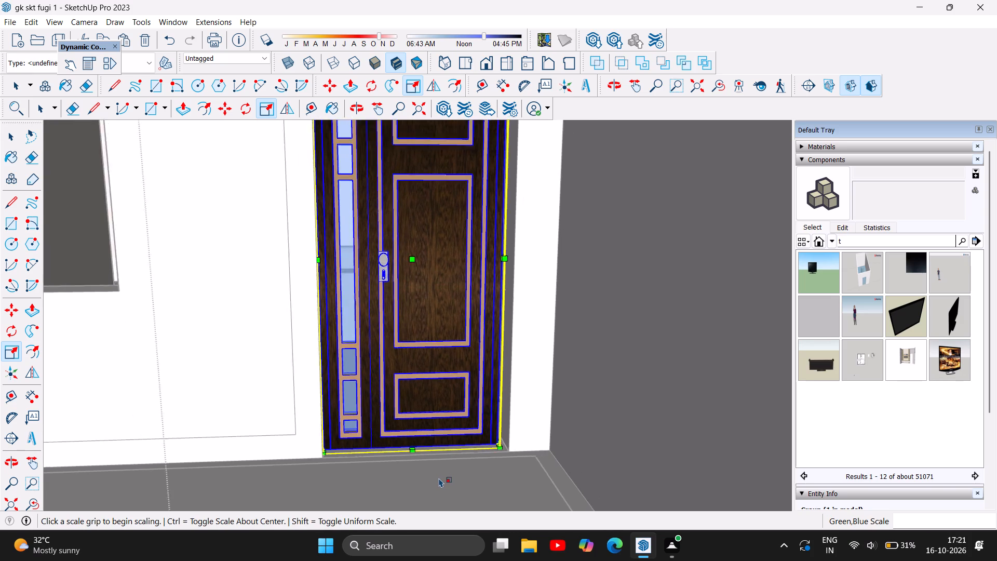
{"action": "scroll", "coordinate": [439, 478], "scroll_direction": "down", "scroll_amount": 9}
{"action": "scroll", "coordinate": [385, 407], "scroll_direction": "down", "scroll_amount": 4}
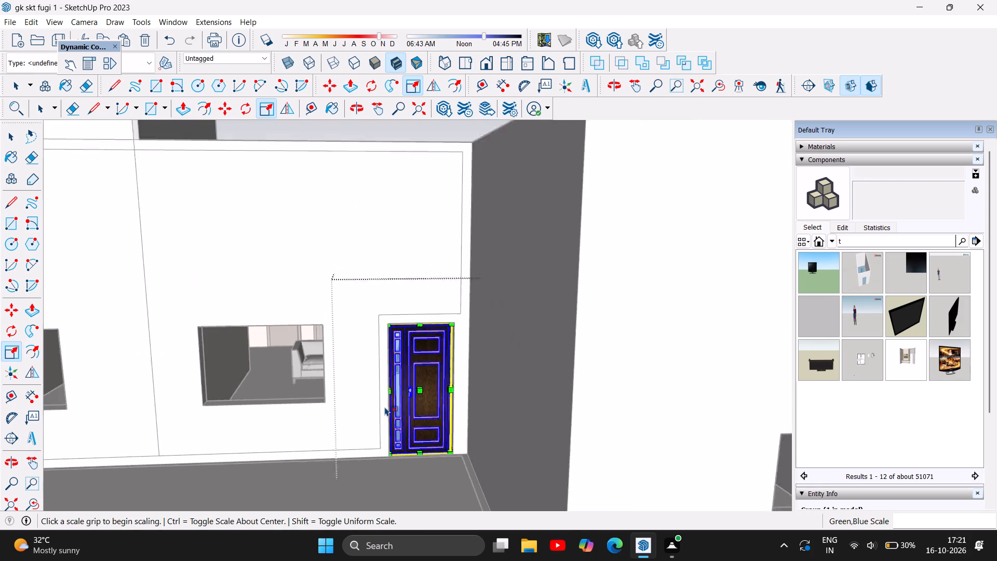
{"action": "scroll", "coordinate": [385, 407], "scroll_direction": "down", "scroll_amount": 10}
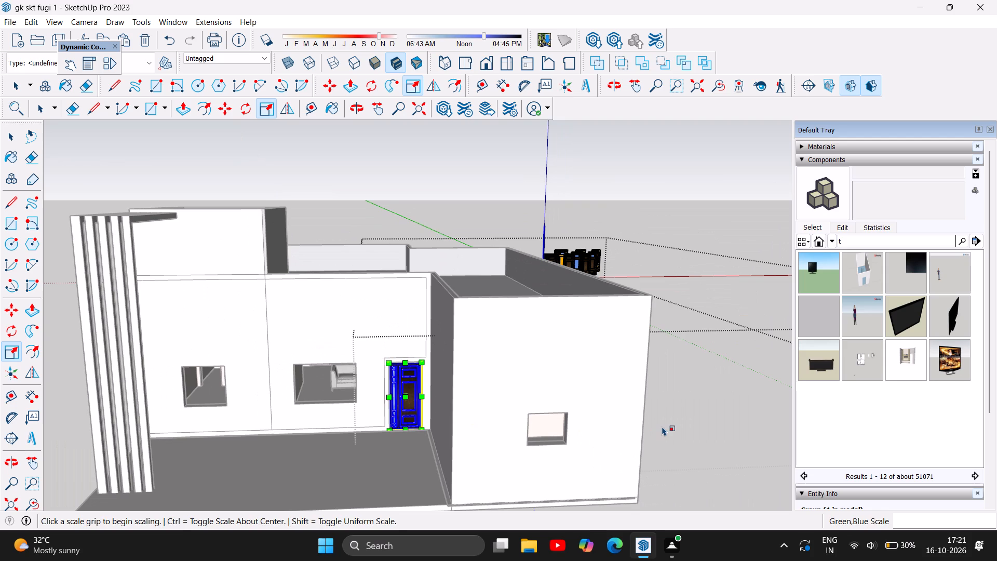
{"action": "key", "text": "Escape"}
{"action": "scroll", "coordinate": [369, 363], "scroll_direction": "up", "scroll_amount": 3}
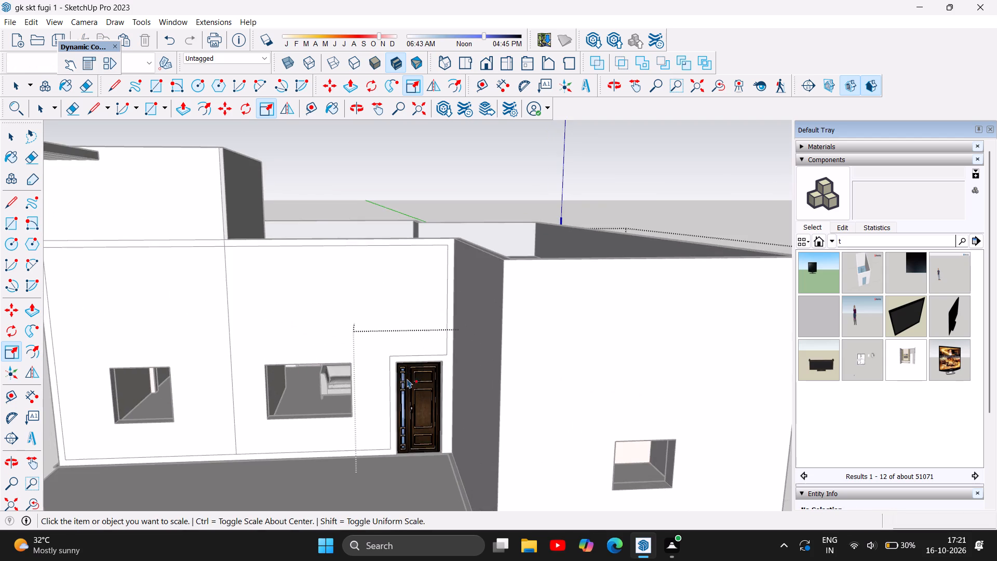
{"action": "scroll", "coordinate": [424, 387], "scroll_direction": "up", "scroll_amount": 5}
{"action": "scroll", "coordinate": [370, 418], "scroll_direction": "up", "scroll_amount": 3}
{"action": "scroll", "coordinate": [446, 366], "scroll_direction": "up", "scroll_amount": 4}
{"action": "scroll", "coordinate": [392, 379], "scroll_direction": "down", "scroll_amount": 9}
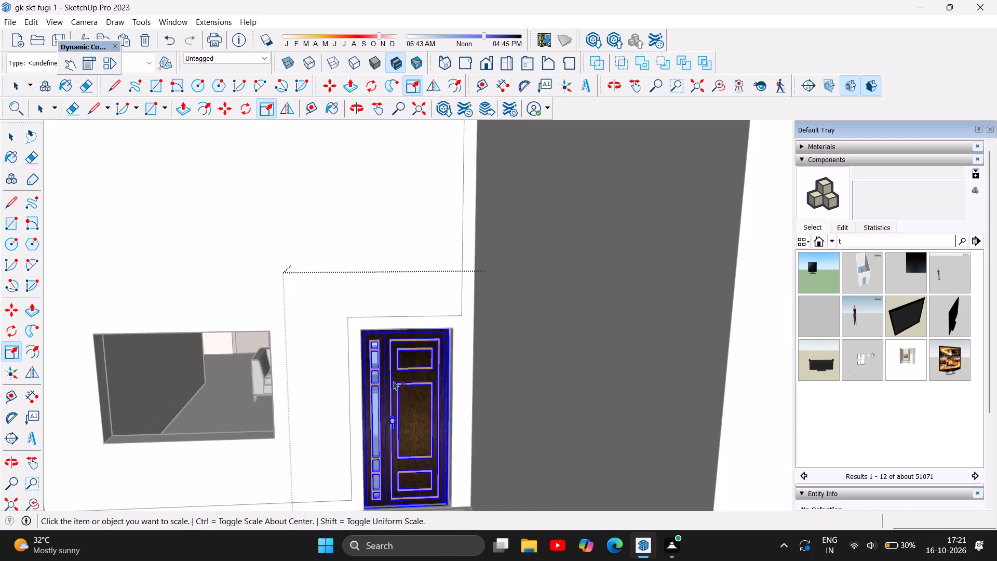
{"action": "scroll", "coordinate": [394, 381], "scroll_direction": "down", "scroll_amount": 5}
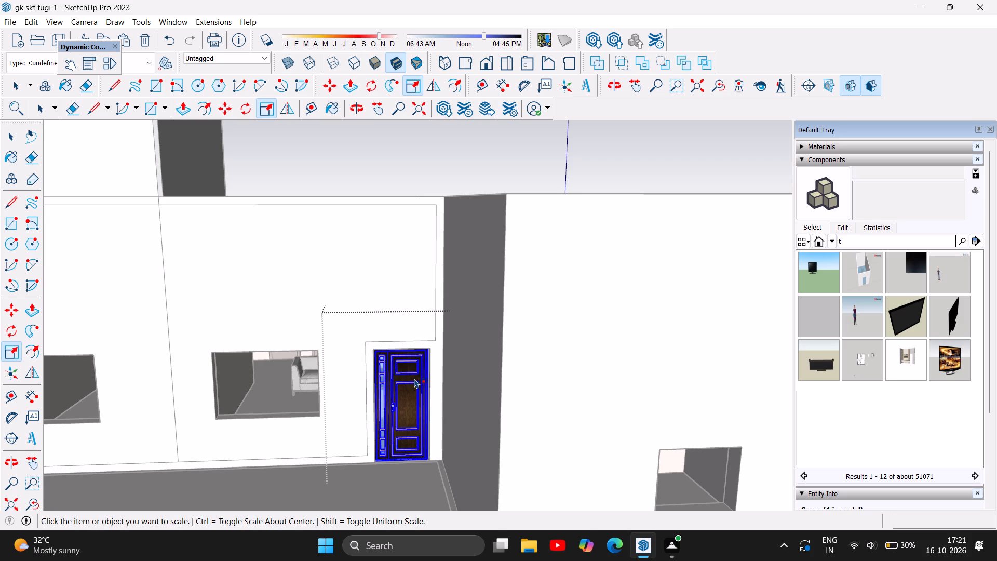
{"action": "scroll", "coordinate": [338, 396], "scroll_direction": "down", "scroll_amount": 4}
{"action": "scroll", "coordinate": [344, 447], "scroll_direction": "down", "scroll_amount": 2}
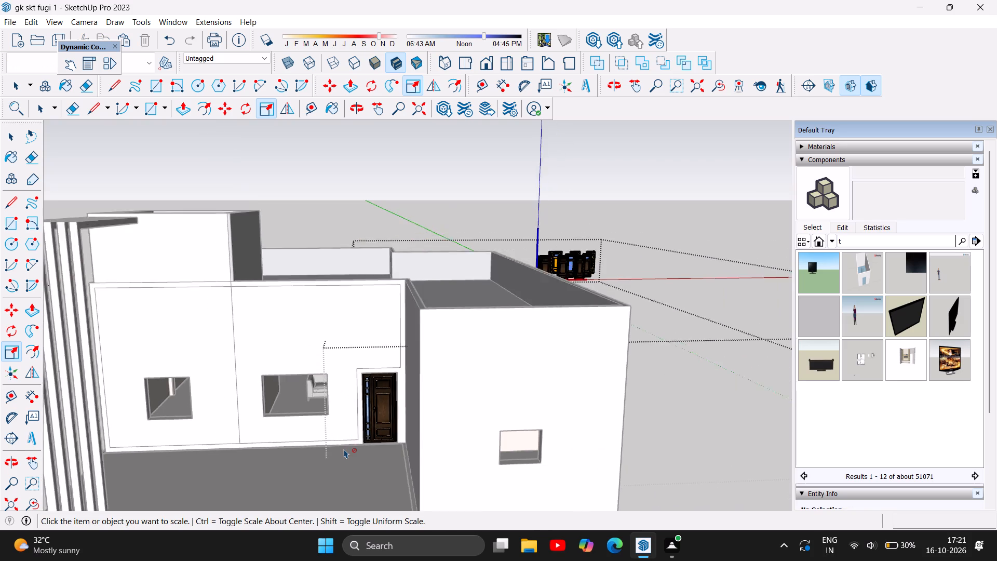
{"action": "scroll", "coordinate": [344, 449], "scroll_direction": "down", "scroll_amount": 8}
Enlarge the door uniformly by about 1.01 from its lower corner beside the projecting wing.
{"action": "scroll", "coordinate": [357, 465], "scroll_direction": "up", "scroll_amount": 6}
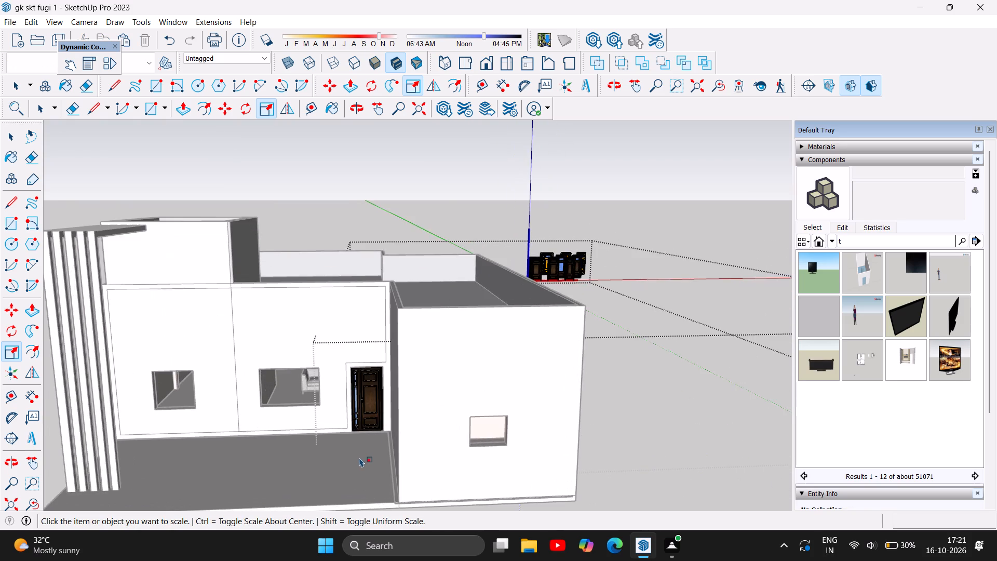
{"action": "scroll", "coordinate": [365, 432], "scroll_direction": "up", "scroll_amount": 17}
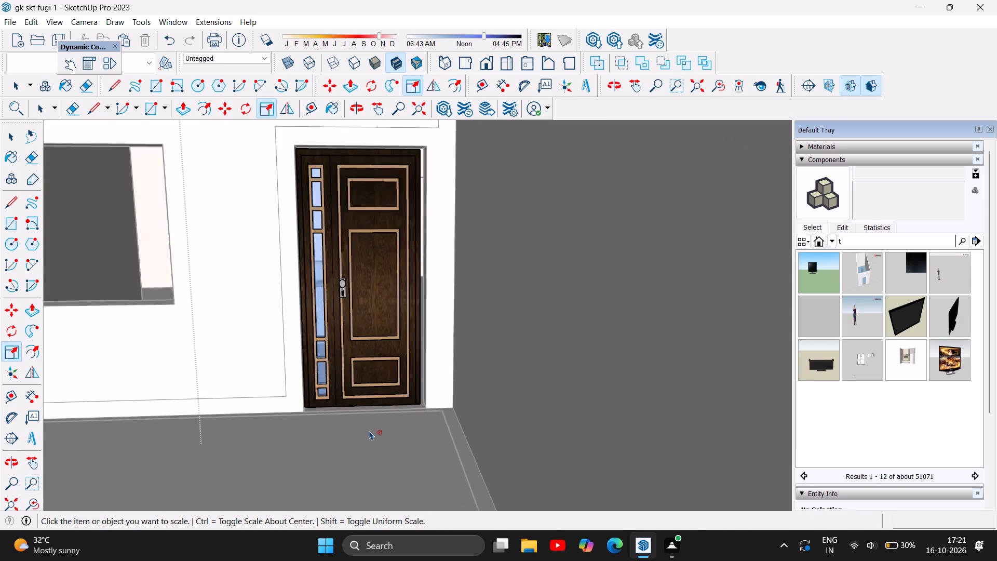
{"action": "scroll", "coordinate": [369, 431], "scroll_direction": "up", "scroll_amount": 8}
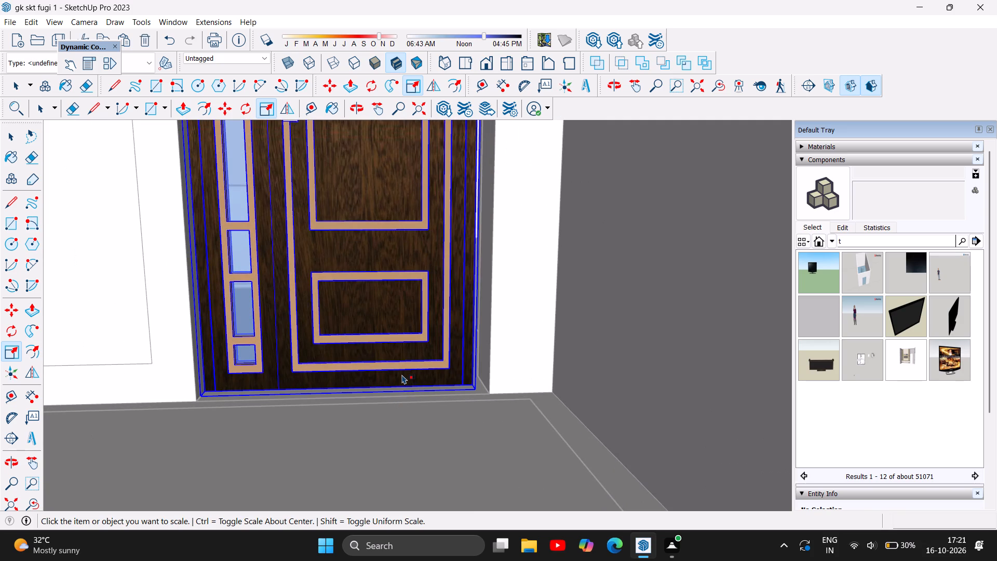
{"action": "left_click", "coordinate": [402, 375]}
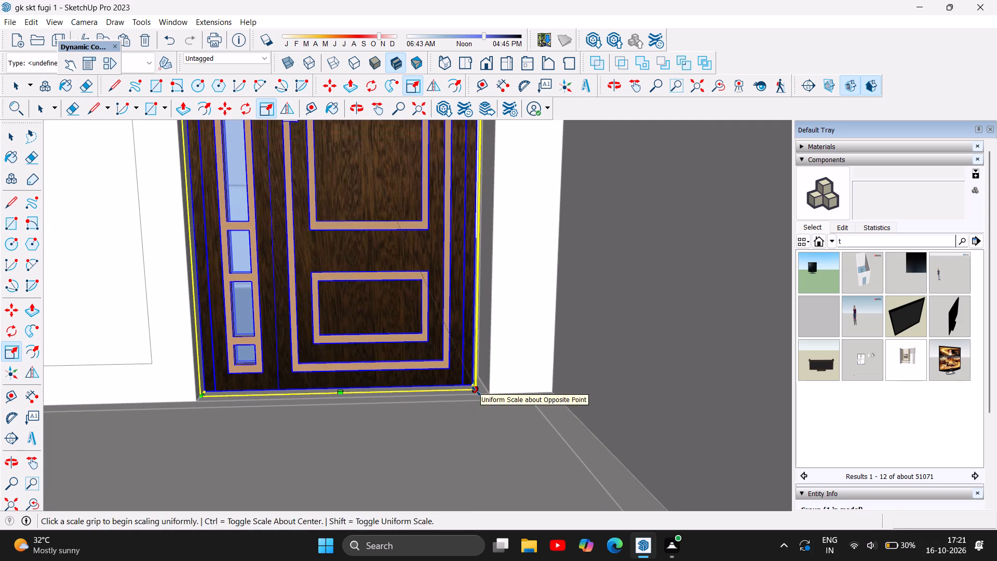
{"action": "left_click", "coordinate": [476, 391]}
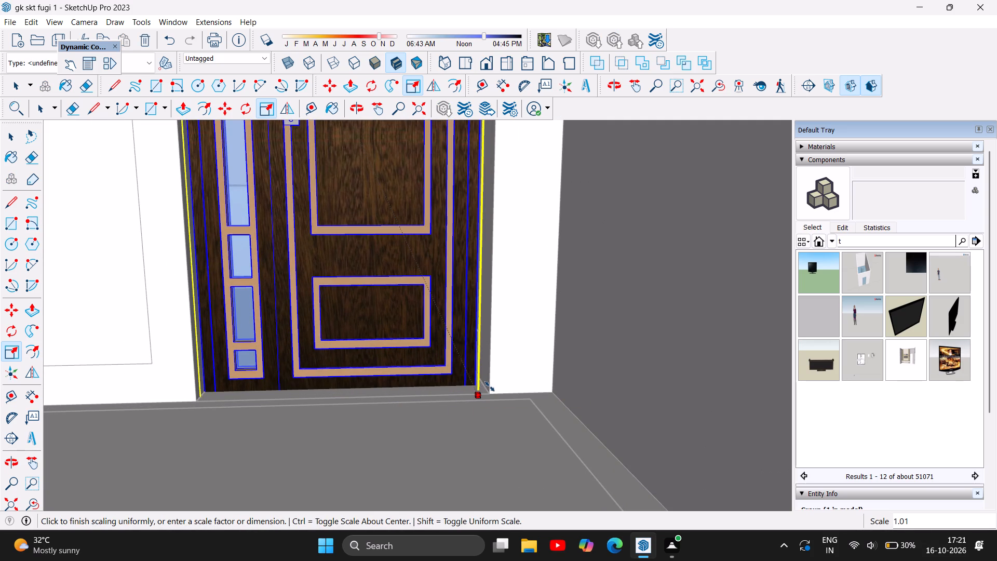
{"action": "left_click", "coordinate": [490, 386]}
Widen the door by about 1.03 to meet the jamb beside the projecting wing, with a depth factor of about 1.31.
{"action": "scroll", "coordinate": [402, 453], "scroll_direction": "down", "scroll_amount": 5}
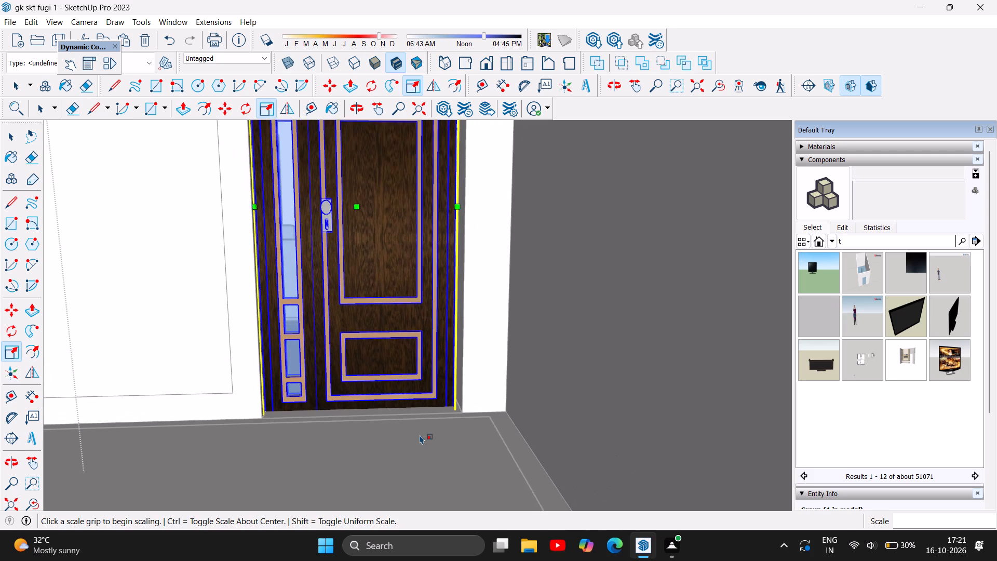
{"action": "scroll", "coordinate": [420, 435], "scroll_direction": "down", "scroll_amount": 2}
{"action": "scroll", "coordinate": [460, 232], "scroll_direction": "up", "scroll_amount": 12}
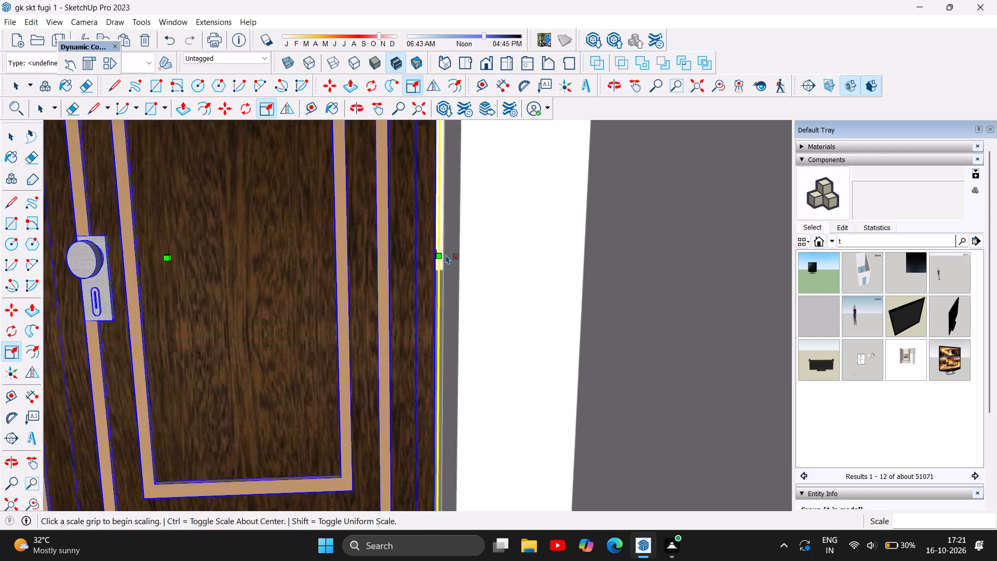
{"action": "scroll", "coordinate": [446, 255], "scroll_direction": "up", "scroll_amount": 2}
{"action": "left_click", "coordinate": [437, 255]}
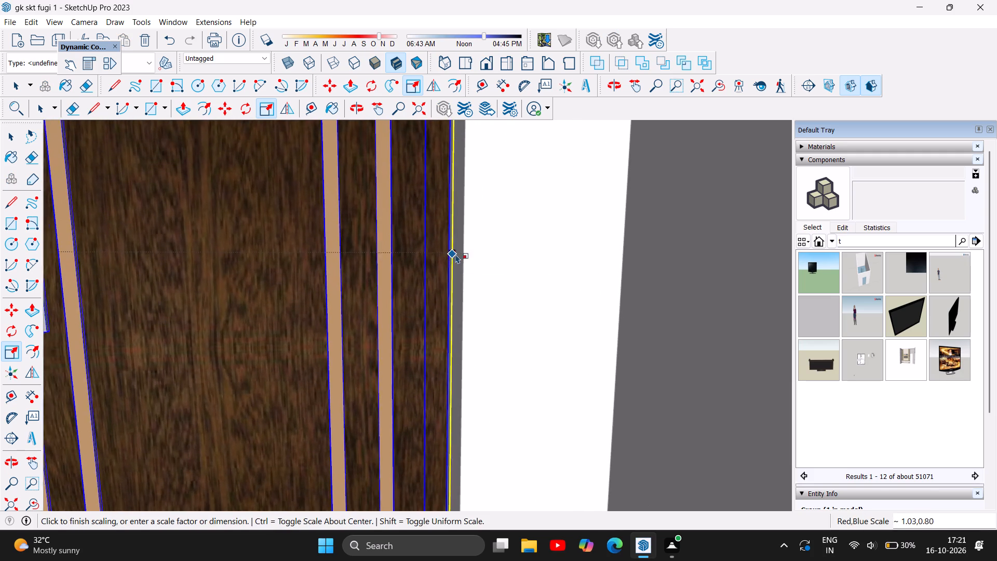
{"action": "left_click", "coordinate": [464, 249]}
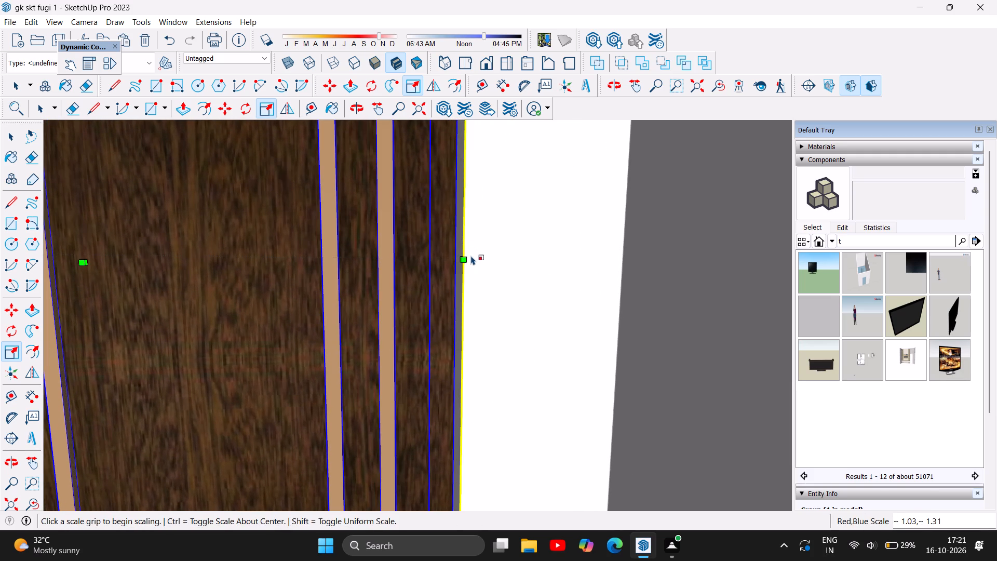
Inspect the door's fit along the sidelight jamb and within the whole front facade.
{"action": "scroll", "coordinate": [475, 258], "scroll_direction": "down", "scroll_amount": 16}
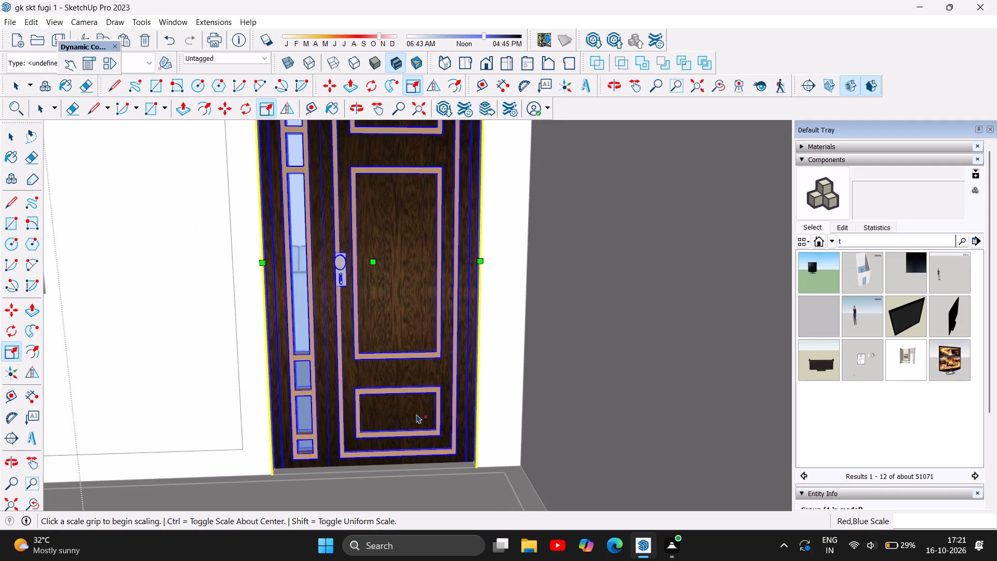
{"action": "scroll", "coordinate": [259, 260], "scroll_direction": "up", "scroll_amount": 13}
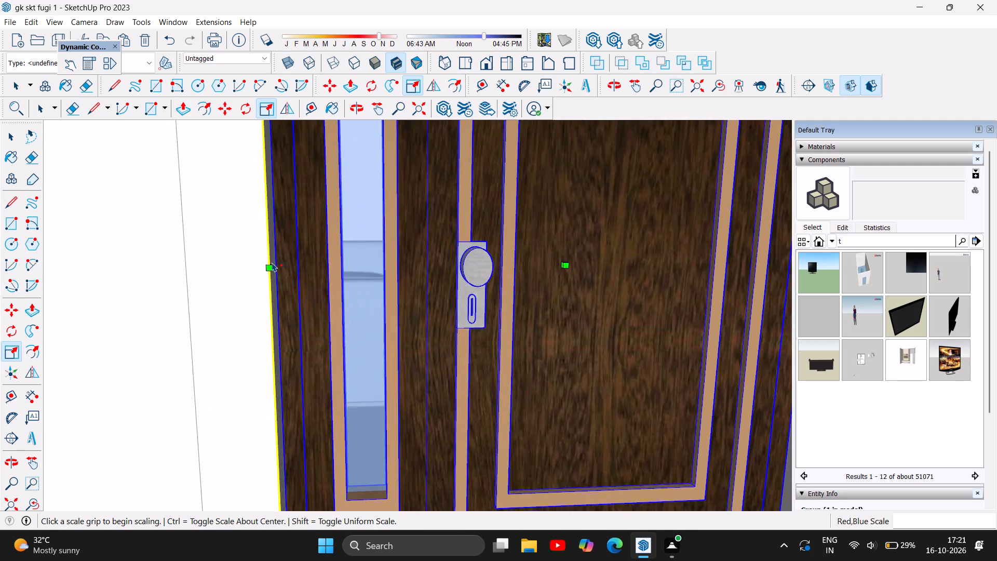
{"action": "scroll", "coordinate": [272, 262], "scroll_direction": "up", "scroll_amount": 14}
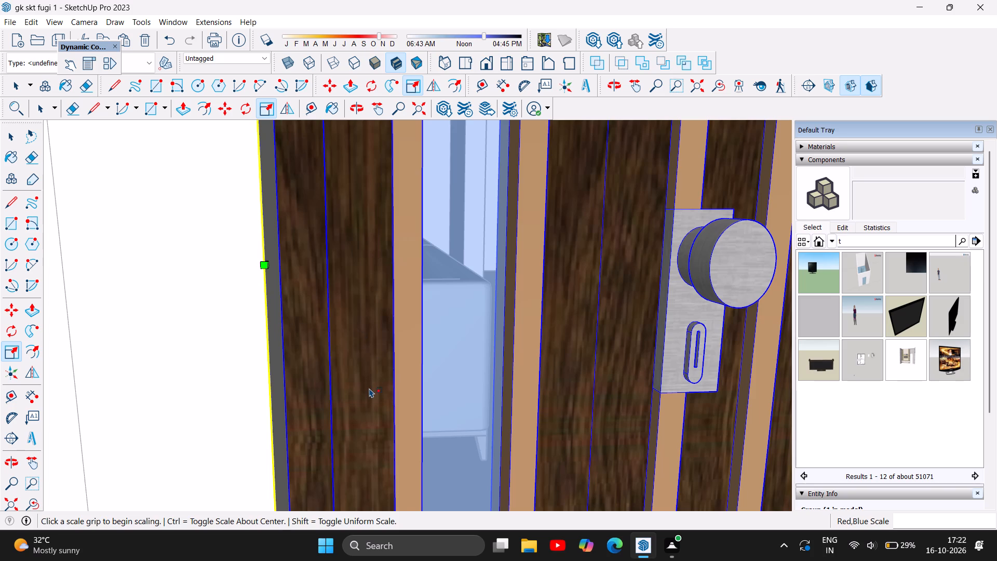
{"action": "scroll", "coordinate": [370, 388], "scroll_direction": "down", "scroll_amount": 16}
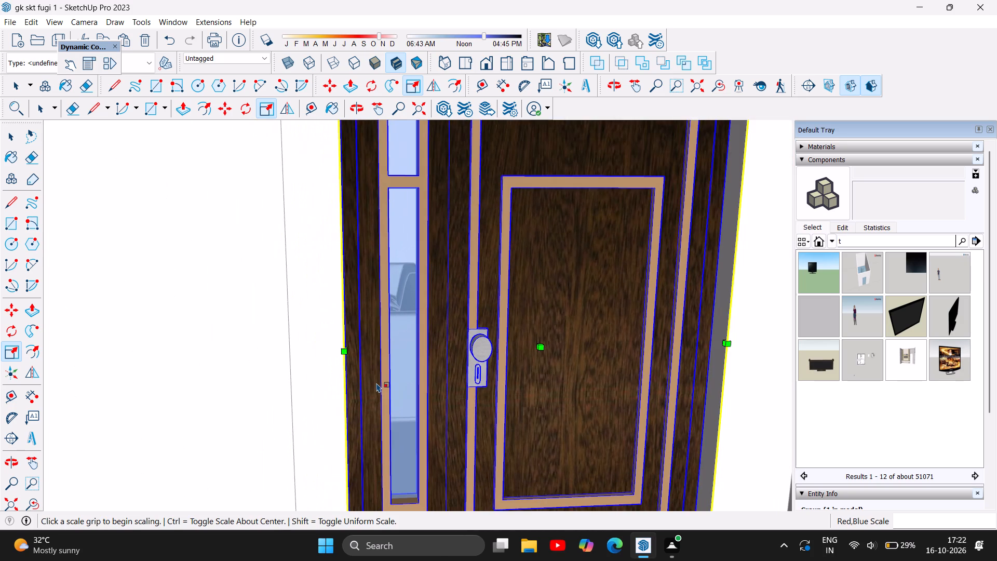
{"action": "scroll", "coordinate": [376, 383], "scroll_direction": "down", "scroll_amount": 13}
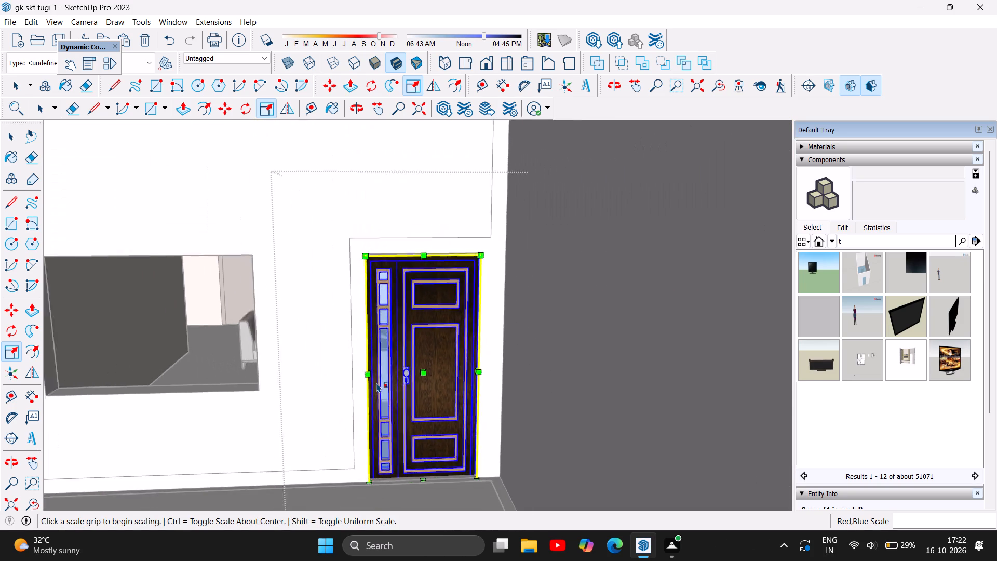
{"action": "scroll", "coordinate": [376, 383], "scroll_direction": "down", "scroll_amount": 12}
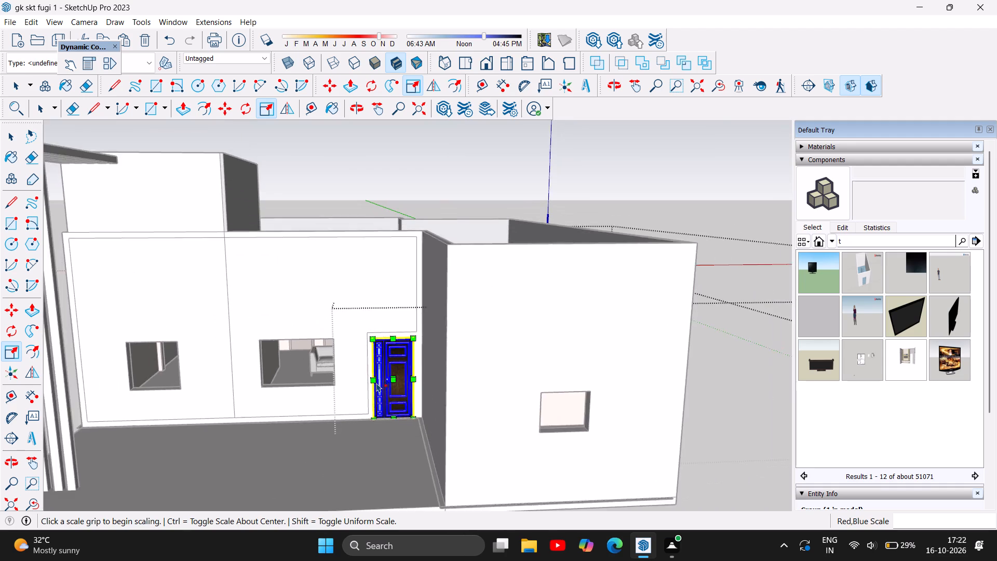
{"action": "scroll", "coordinate": [376, 383], "scroll_direction": "down", "scroll_amount": 4}
{"action": "left_click", "coordinate": [690, 413]}
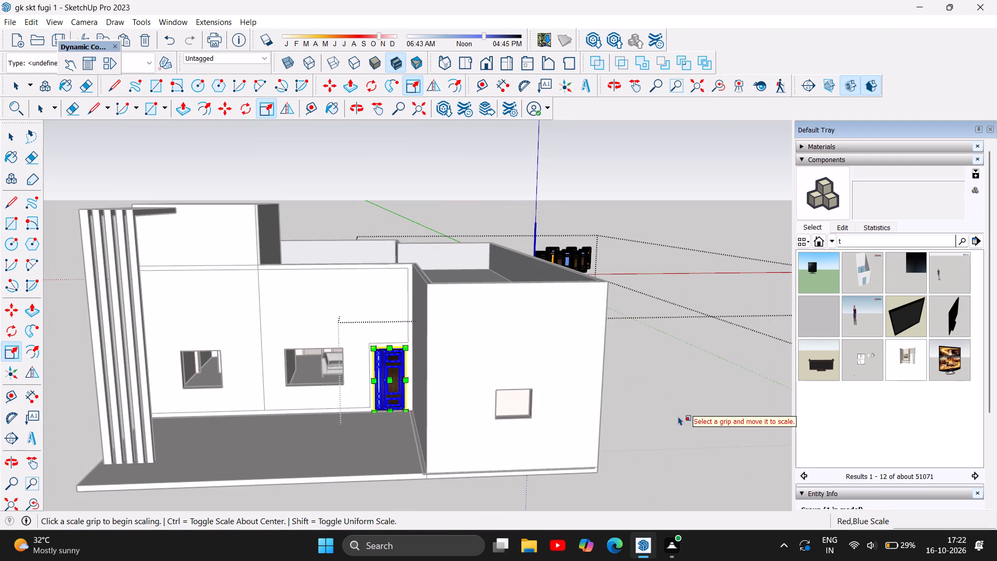
{"action": "key", "text": "Escape"}
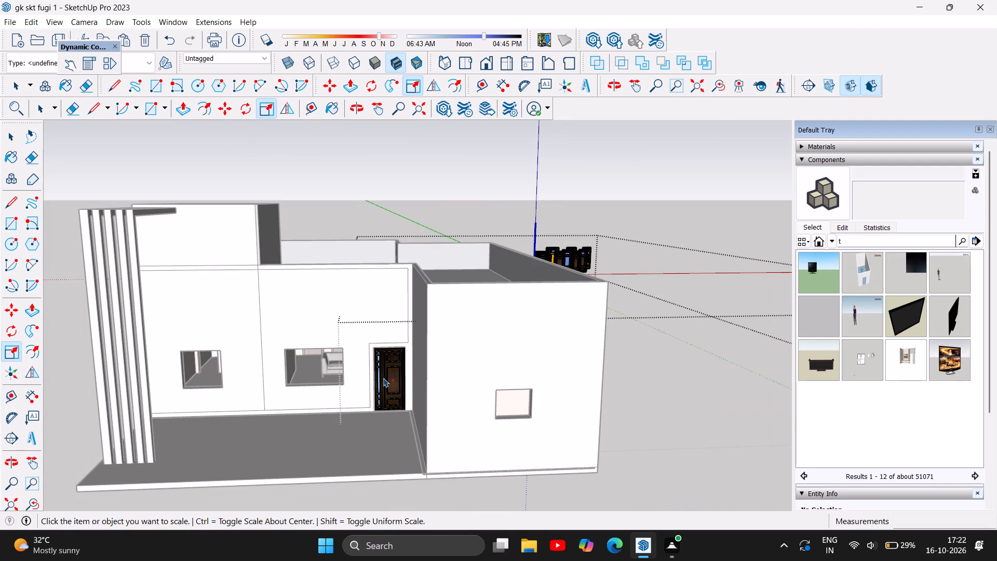
Stretch the front door's top edge to meet the doorway head, with green and blue scale factors of about 1.01 and 1.00.
{"action": "scroll", "coordinate": [400, 404], "scroll_direction": "up", "scroll_amount": 4}
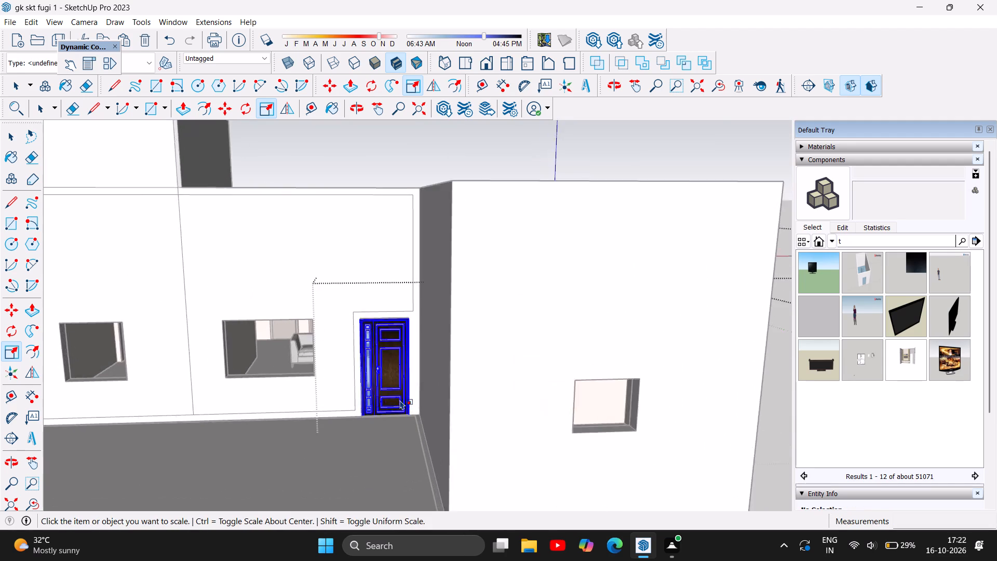
{"action": "scroll", "coordinate": [400, 400], "scroll_direction": "up", "scroll_amount": 8}
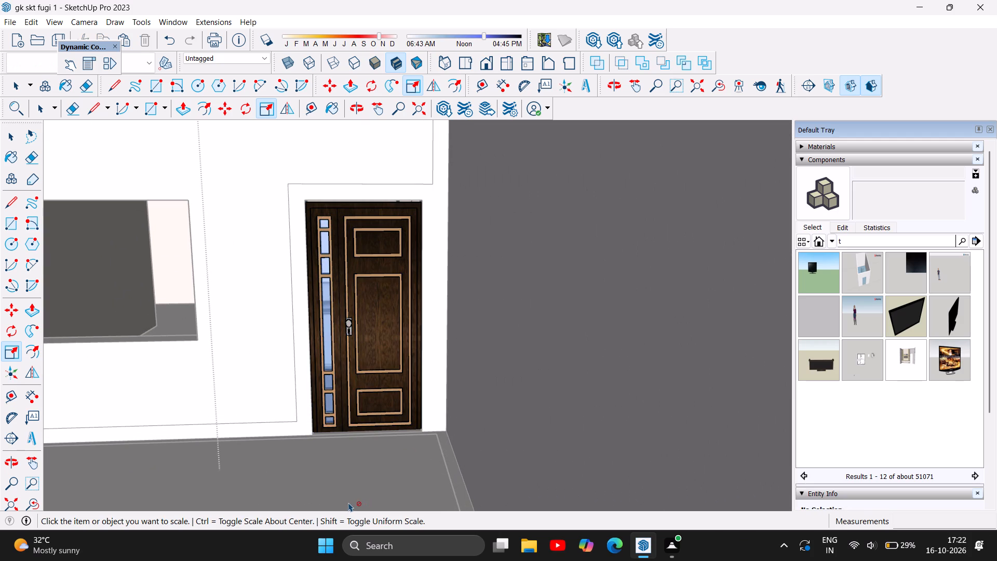
{"action": "scroll", "coordinate": [383, 181], "scroll_direction": "up", "scroll_amount": 8}
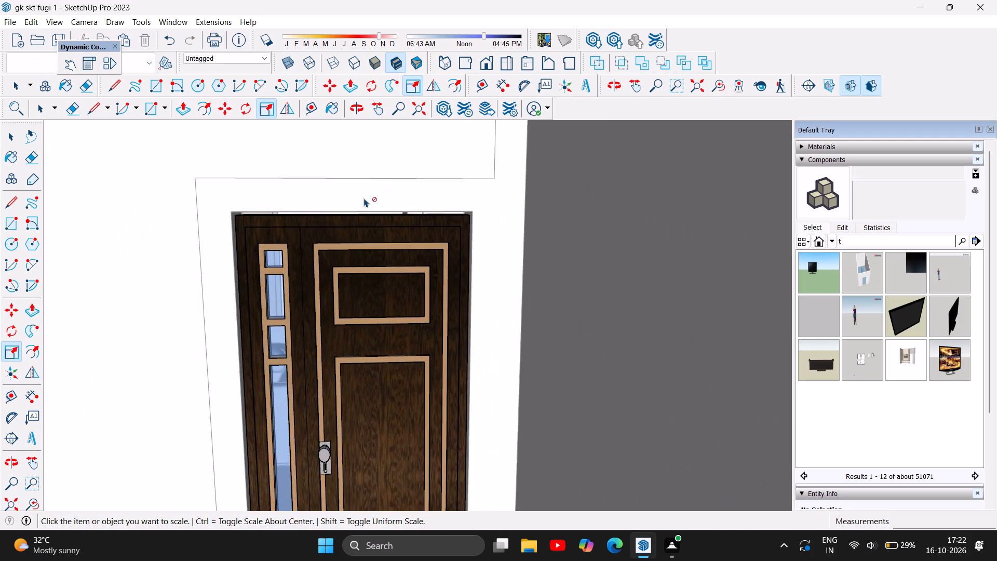
{"action": "scroll", "coordinate": [364, 198], "scroll_direction": "up", "scroll_amount": 5}
{"action": "left_click", "coordinate": [335, 244]}
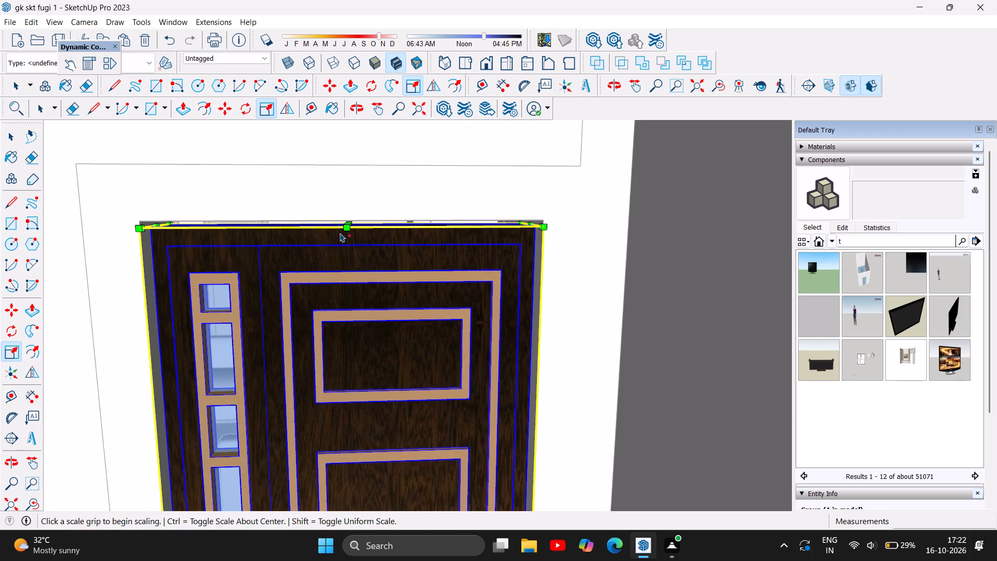
{"action": "left_click", "coordinate": [347, 229]}
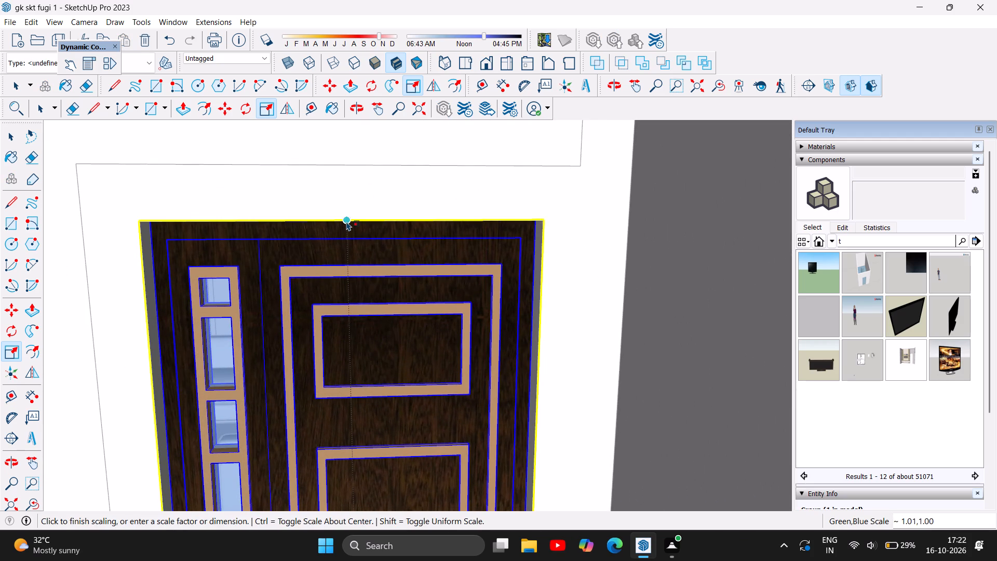
{"action": "left_click", "coordinate": [346, 221]}
{"action": "scroll", "coordinate": [363, 275], "scroll_direction": "down", "scroll_amount": 15}
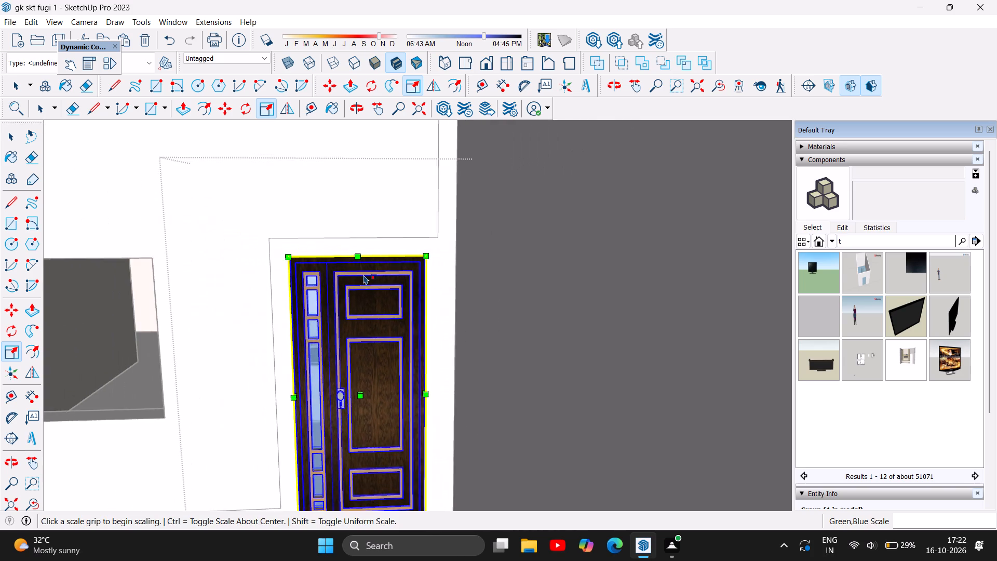
{"action": "scroll", "coordinate": [363, 275], "scroll_direction": "down", "scroll_amount": 6}
{"action": "scroll", "coordinate": [361, 341], "scroll_direction": "down", "scroll_amount": 9}
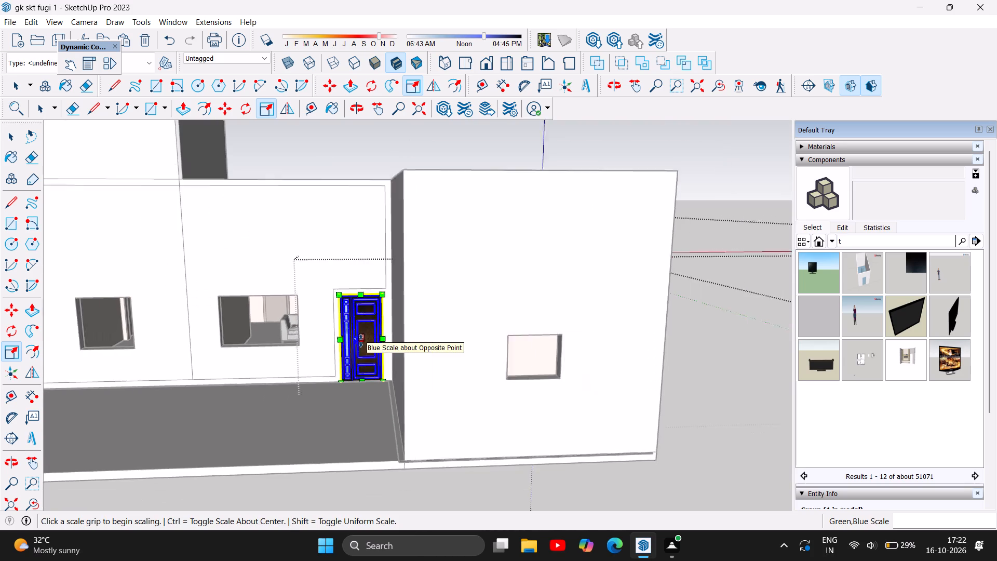
{"action": "scroll", "coordinate": [361, 341], "scroll_direction": "down", "scroll_amount": 2}
{"action": "left_click", "coordinate": [639, 443]}
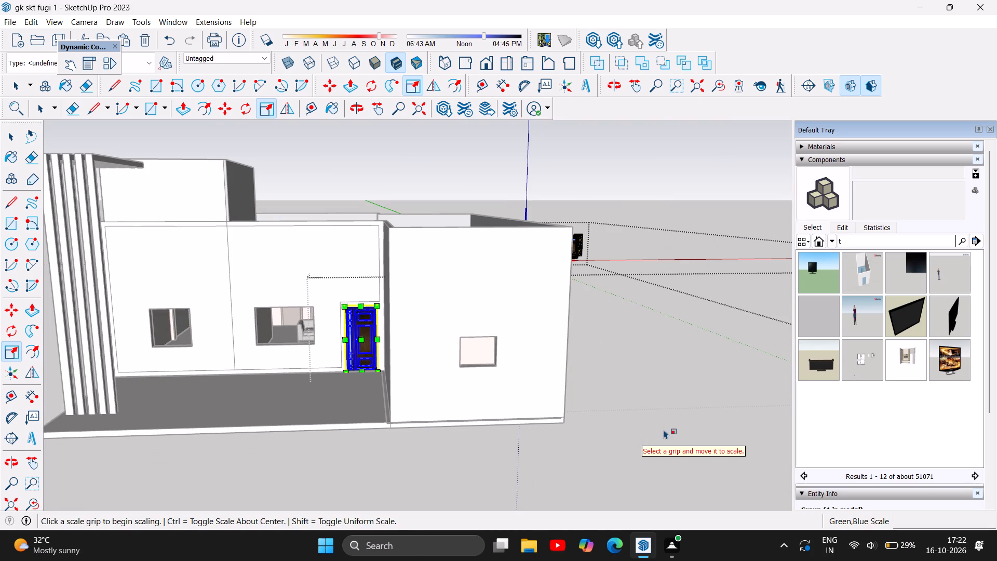
{"action": "key", "text": "Escape"}
{"action": "left_click", "coordinate": [474, 350]}
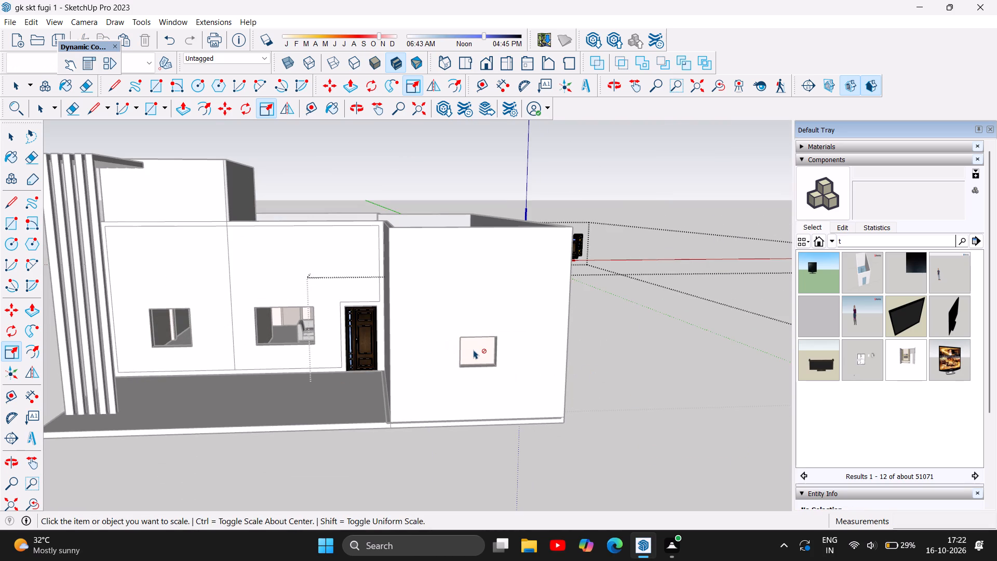
{"action": "left_click", "coordinate": [476, 350]}
{"action": "key", "text": "Escape"}
Inspect the fitted front door close up and within the whole house, including the objects placed around it.
{"action": "scroll", "coordinate": [295, 328], "scroll_direction": "up", "scroll_amount": 5}
{"action": "scroll", "coordinate": [373, 346], "scroll_direction": "up", "scroll_amount": 6}
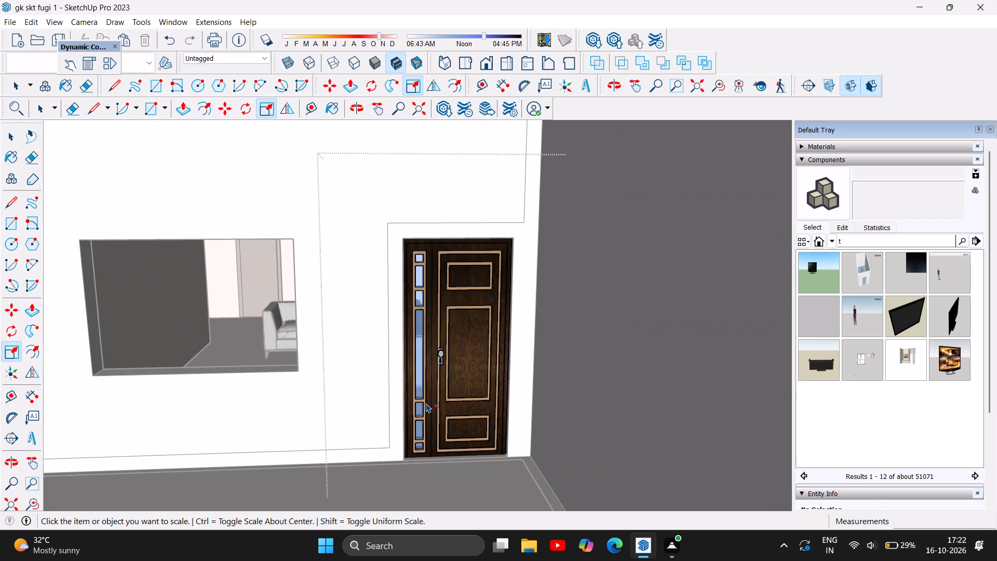
{"action": "scroll", "coordinate": [429, 404], "scroll_direction": "up", "scroll_amount": 3}
{"action": "scroll", "coordinate": [473, 442], "scroll_direction": "down", "scroll_amount": 5}
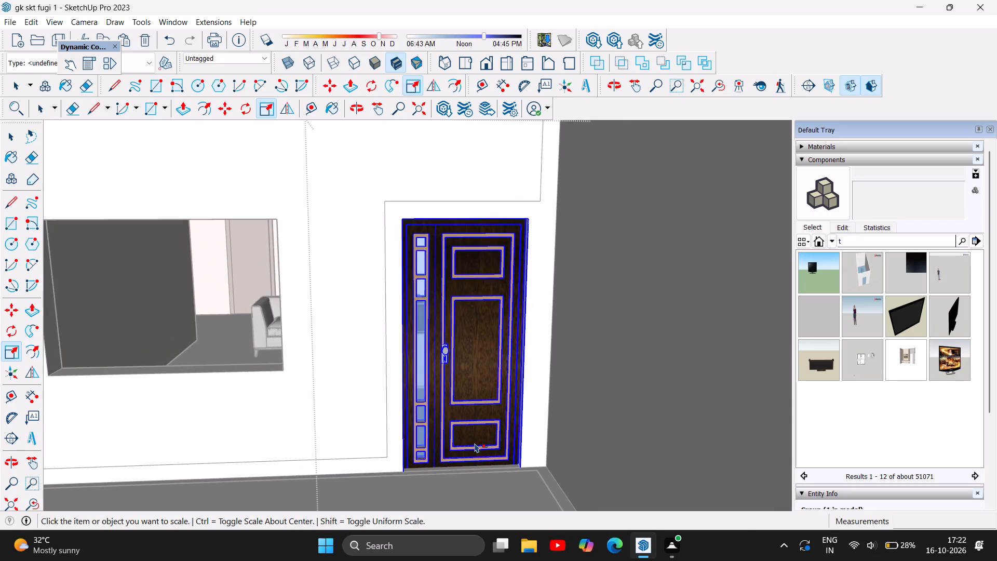
{"action": "scroll", "coordinate": [497, 459], "scroll_direction": "down", "scroll_amount": 5}
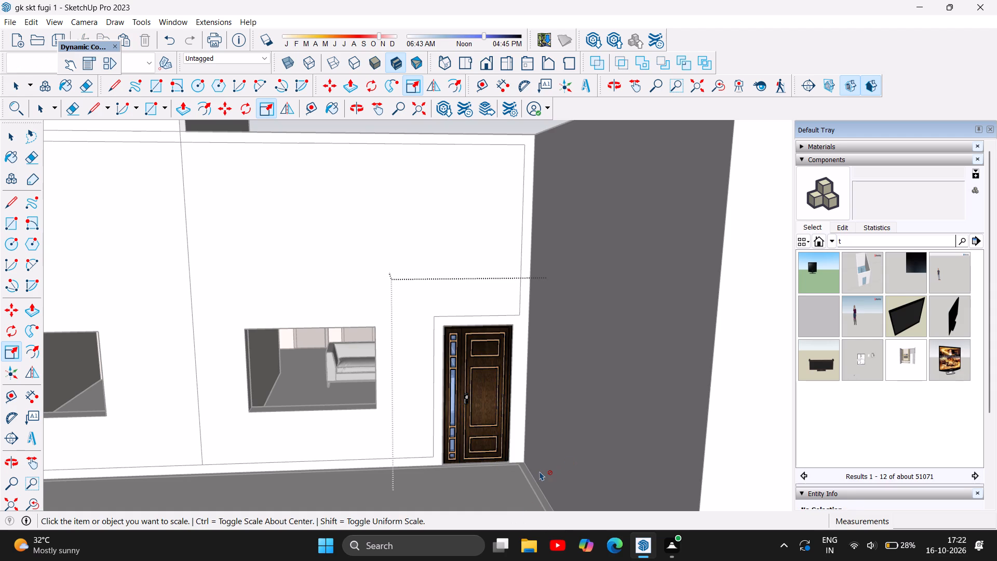
{"action": "scroll", "coordinate": [540, 471], "scroll_direction": "down", "scroll_amount": 7}
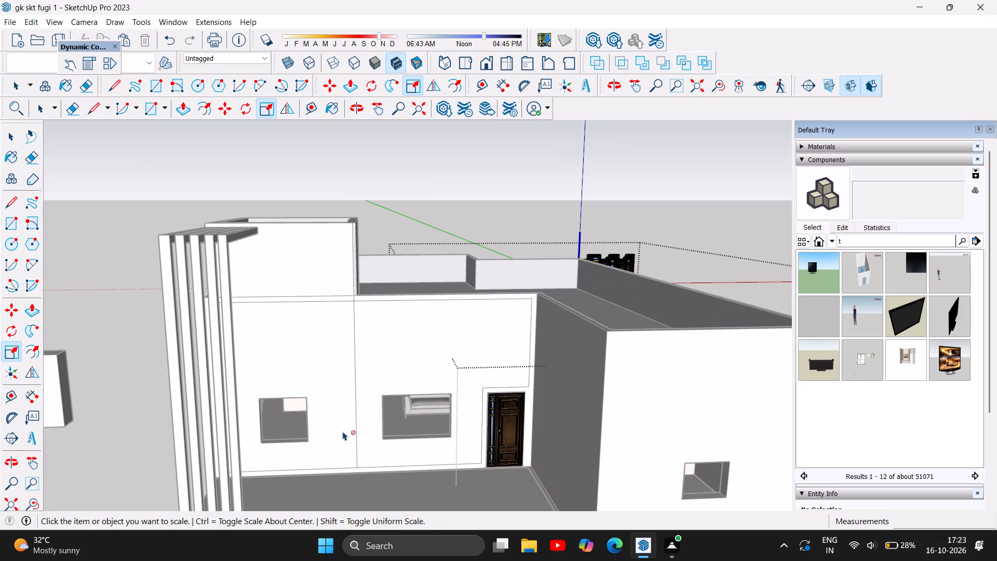
{"action": "scroll", "coordinate": [386, 417], "scroll_direction": "down", "scroll_amount": 7}
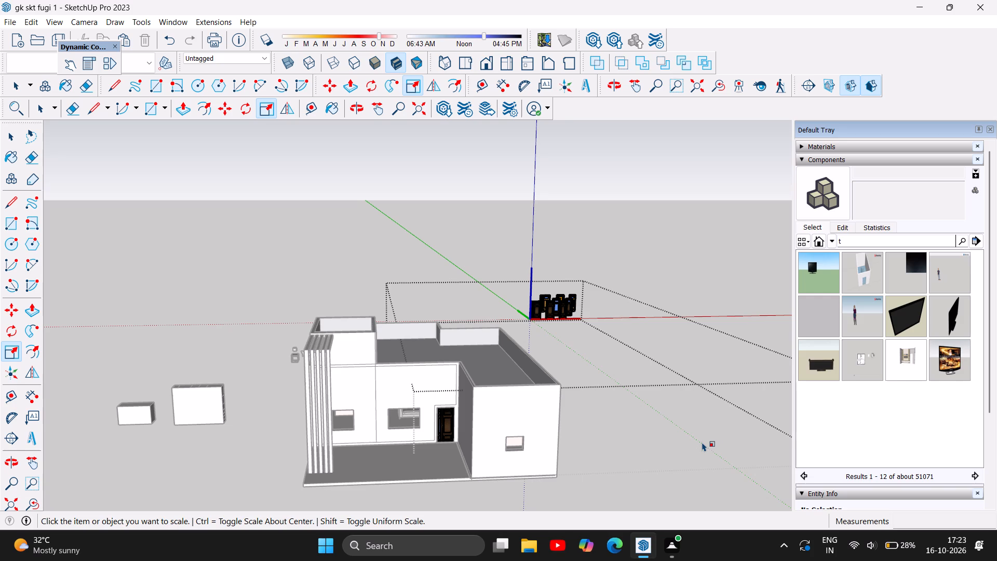
{"action": "scroll", "coordinate": [702, 442], "scroll_direction": "down", "scroll_amount": 2}
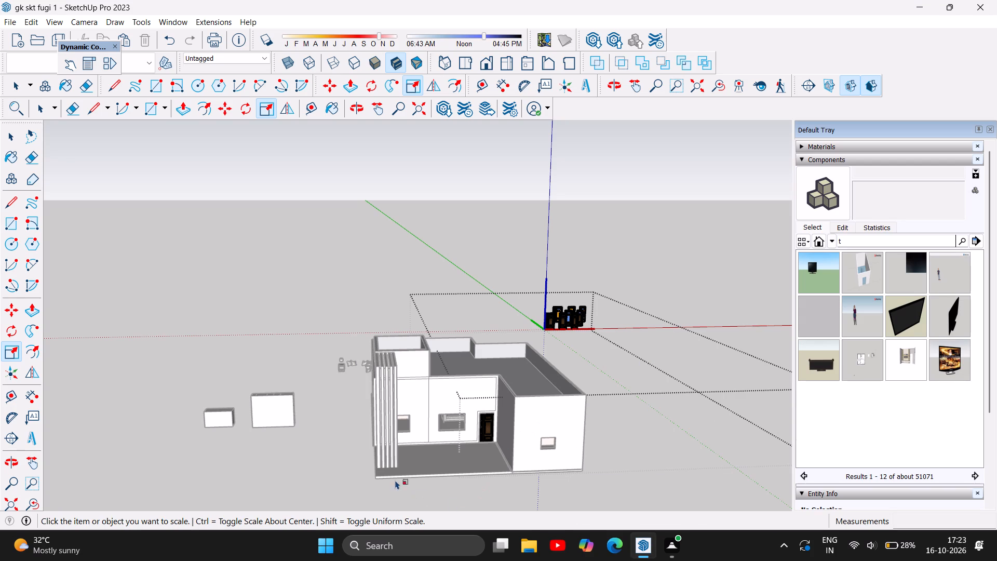
{"action": "scroll", "coordinate": [298, 423], "scroll_direction": "down", "scroll_amount": 4}
{"action": "scroll", "coordinate": [506, 503], "scroll_direction": "up", "scroll_amount": 2}
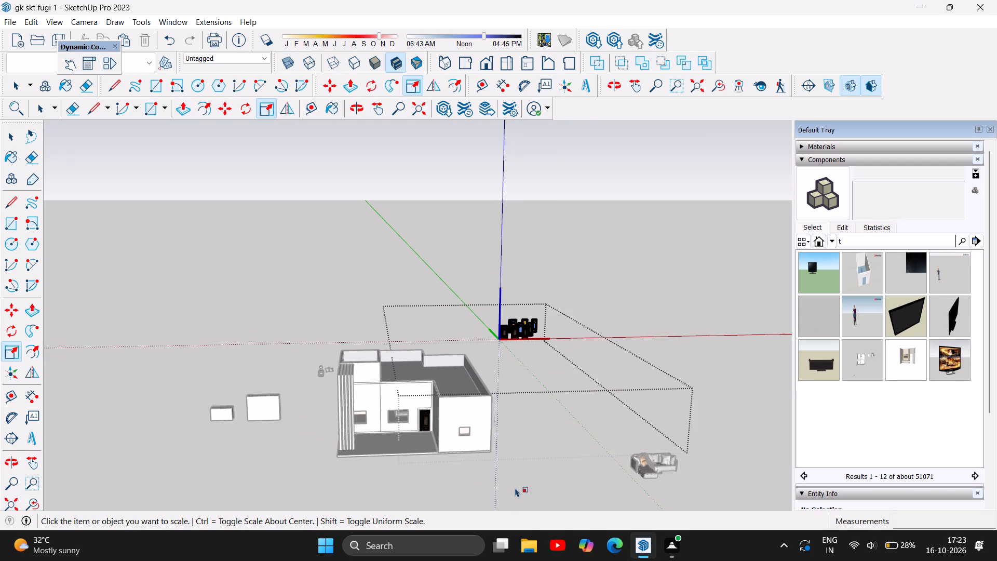
{"action": "scroll", "coordinate": [515, 488], "scroll_direction": "up", "scroll_amount": 1}
{"action": "scroll", "coordinate": [509, 424], "scroll_direction": "up", "scroll_amount": 5}
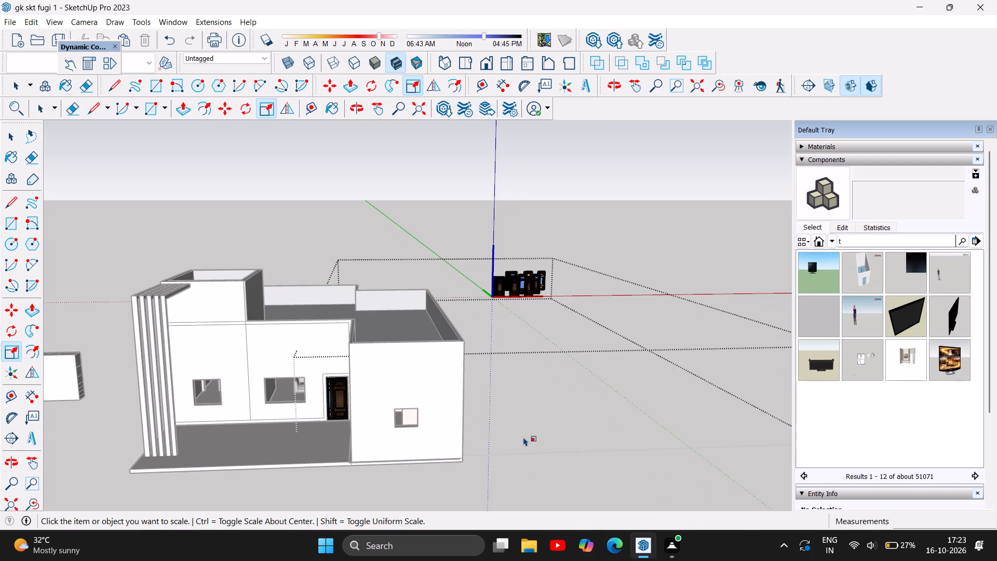
{"action": "scroll", "coordinate": [568, 417], "scroll_direction": "down", "scroll_amount": 7}
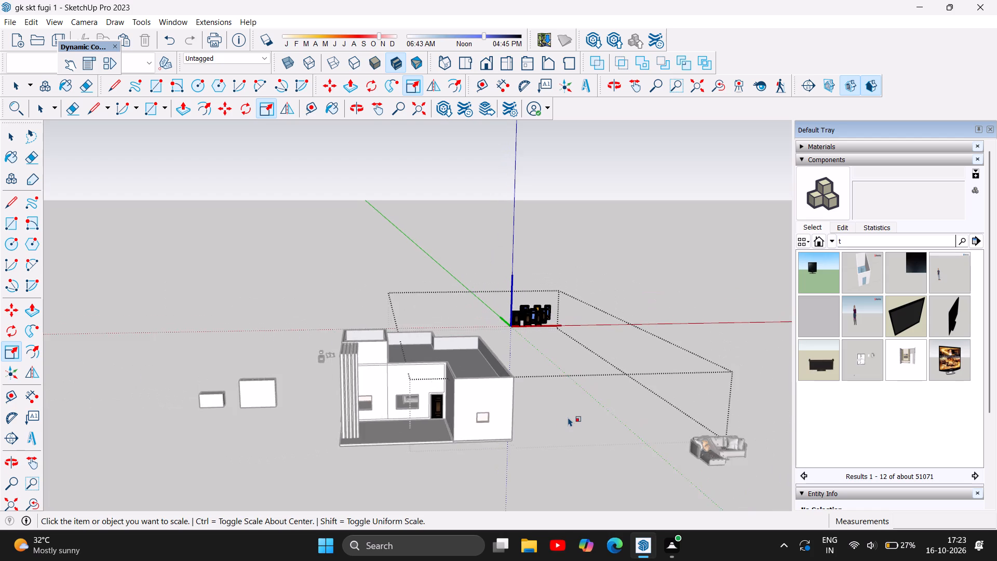
{"action": "scroll", "coordinate": [384, 414], "scroll_direction": "up", "scroll_amount": 4}
{"action": "scroll", "coordinate": [443, 430], "scroll_direction": "up", "scroll_amount": 3}
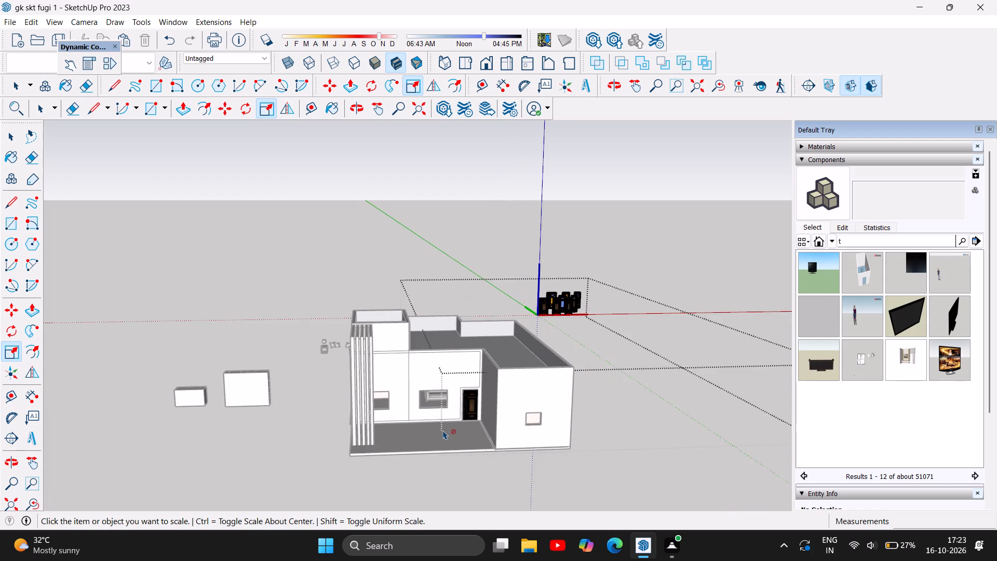
Examine the living room interior beyond the front window, including the corner sofa, interior doors and adjoining room openings.
{"action": "scroll", "coordinate": [443, 430], "scroll_direction": "up", "scroll_amount": 14}
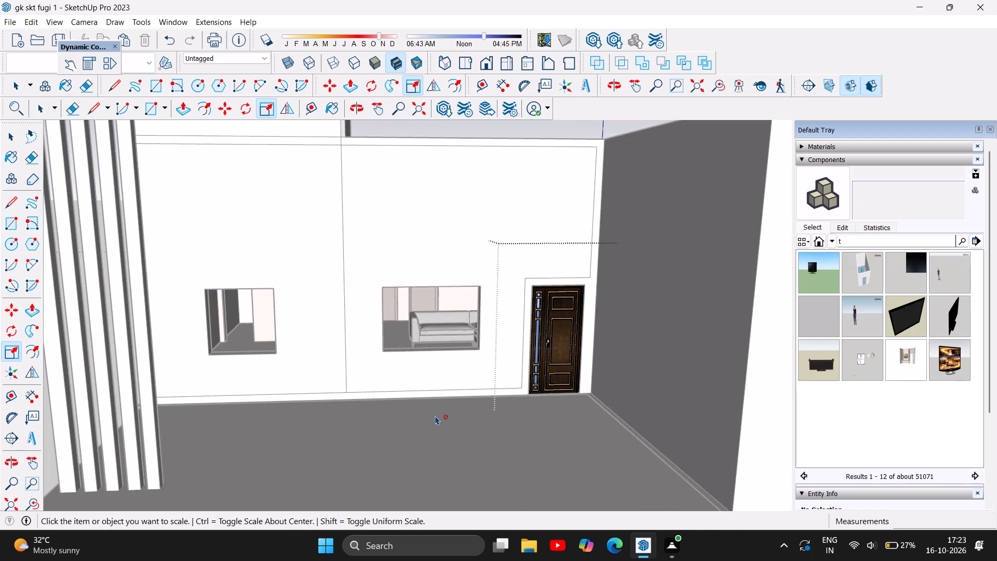
{"action": "scroll", "coordinate": [435, 416], "scroll_direction": "up", "scroll_amount": 4}
{"action": "scroll", "coordinate": [455, 263], "scroll_direction": "up", "scroll_amount": 11}
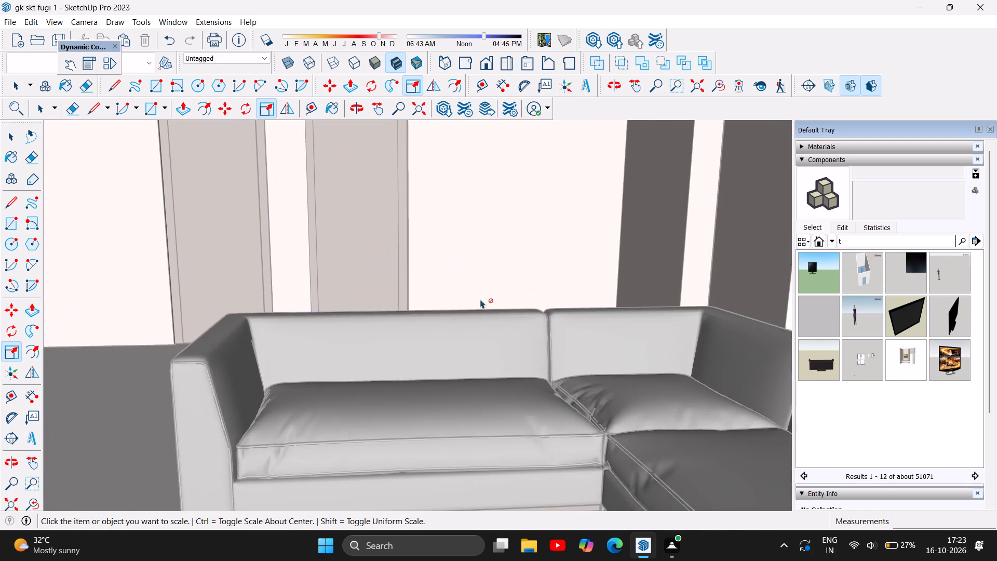
{"action": "scroll", "coordinate": [478, 363], "scroll_direction": "down", "scroll_amount": 19}
{"action": "scroll", "coordinate": [475, 360], "scroll_direction": "down", "scroll_amount": 7}
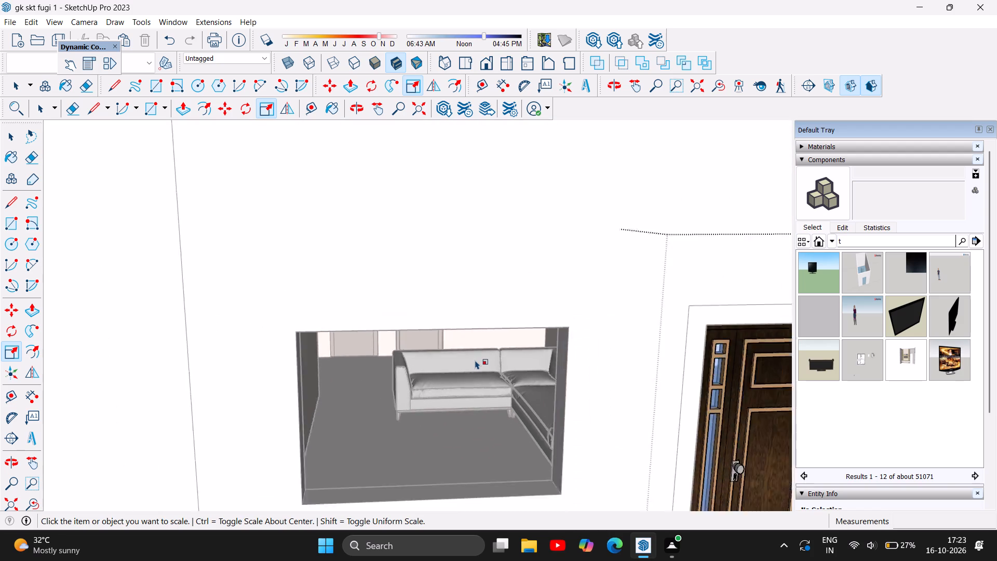
{"action": "scroll", "coordinate": [475, 360], "scroll_direction": "down", "scroll_amount": 15}
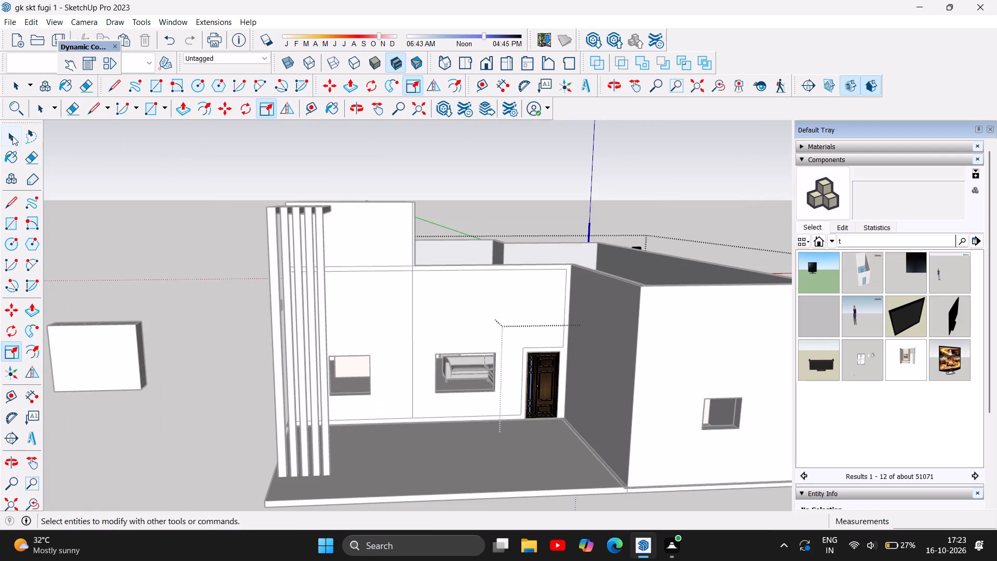
{"action": "left_click", "coordinate": [12, 135]}
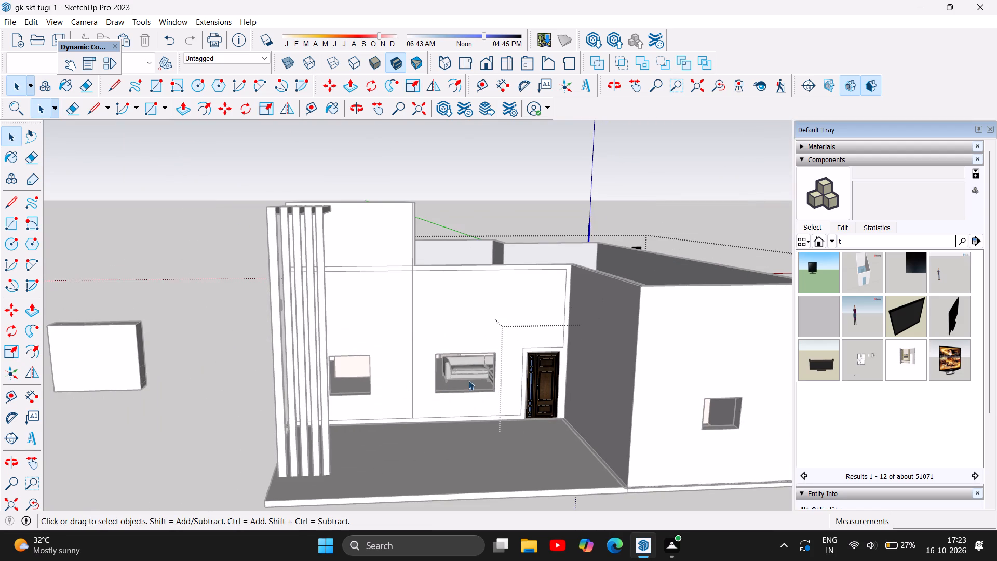
{"action": "scroll", "coordinate": [484, 377], "scroll_direction": "up", "scroll_amount": 20}
{"action": "scroll", "coordinate": [511, 365], "scroll_direction": "up", "scroll_amount": 7}
{"action": "scroll", "coordinate": [514, 367], "scroll_direction": "down", "scroll_amount": 7}
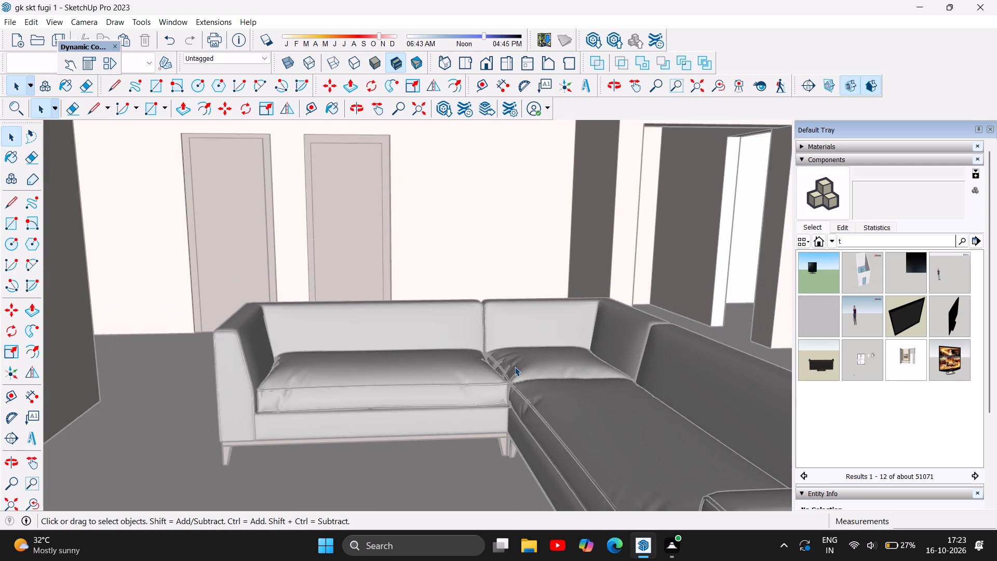
{"action": "scroll", "coordinate": [515, 367], "scroll_direction": "down", "scroll_amount": 7}
{"action": "scroll", "coordinate": [515, 367], "scroll_direction": "up", "scroll_amount": 9}
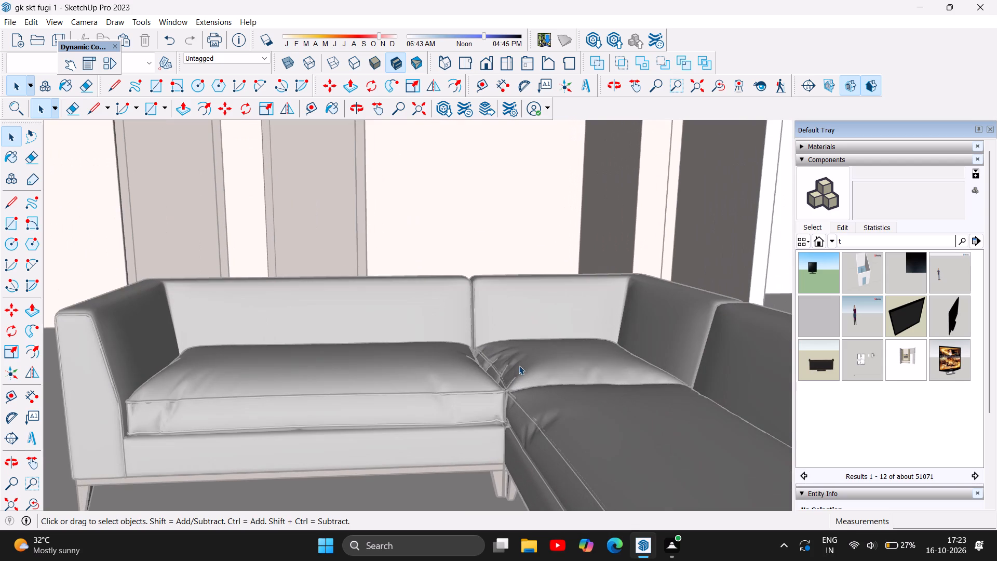
{"action": "left_click", "coordinate": [357, 106]}
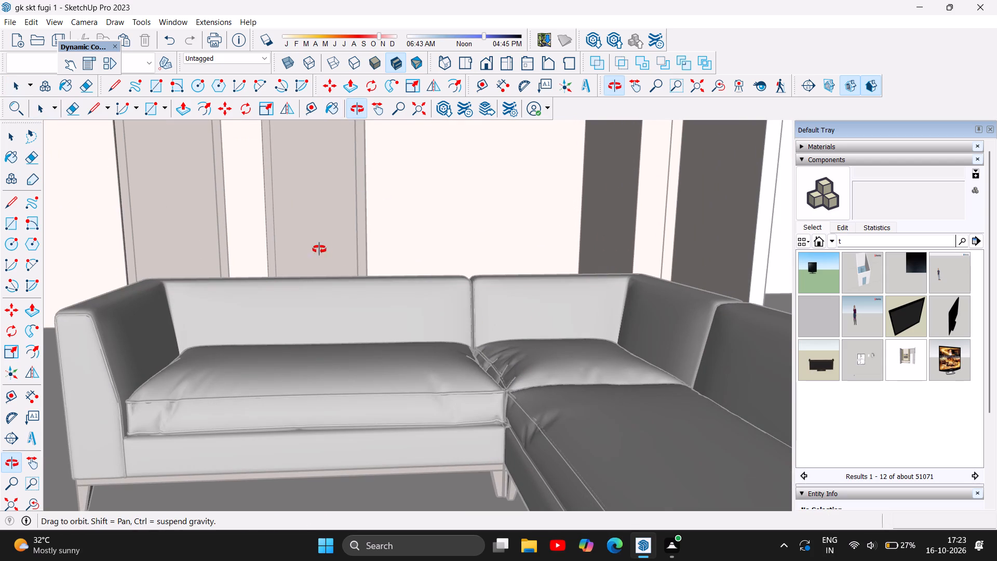
{"action": "left_click_drag", "start_coordinate": [279, 346], "coordinate": [328, 405]}
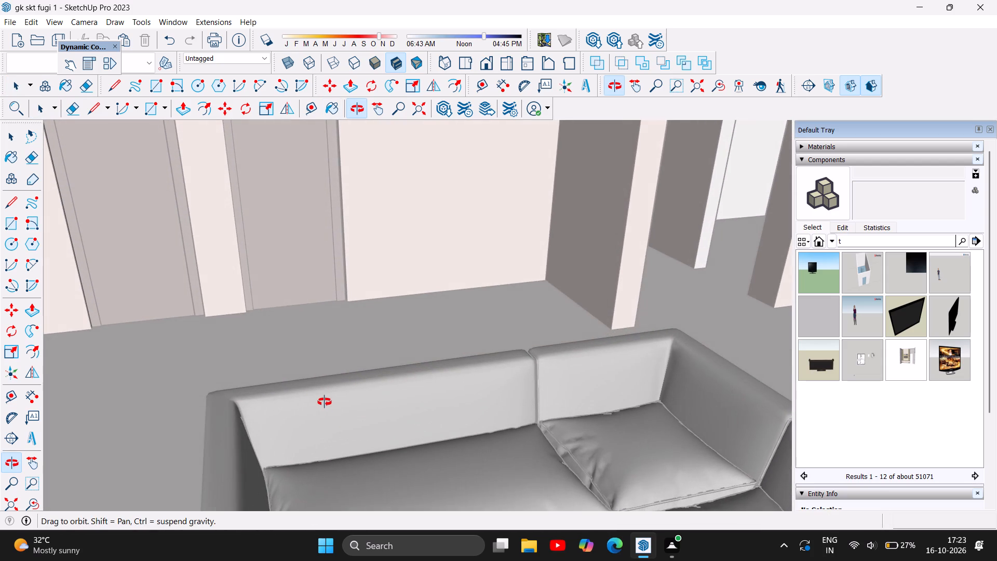
{"action": "scroll", "coordinate": [290, 381], "scroll_direction": "down", "scroll_amount": 5}
{"action": "left_click_drag", "start_coordinate": [497, 382], "coordinate": [343, 393]}
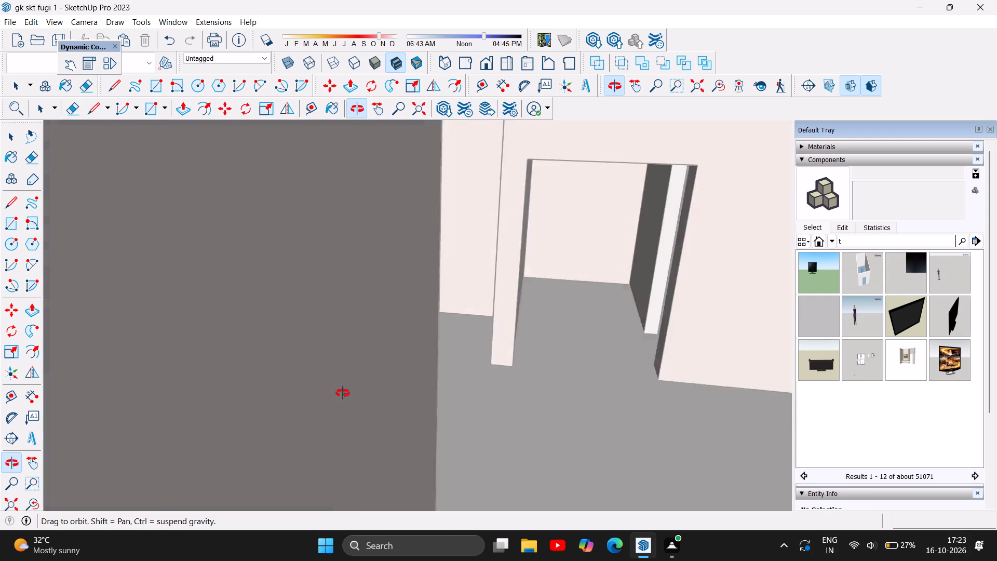
{"action": "left_click_drag", "start_coordinate": [343, 393], "coordinate": [321, 371]}
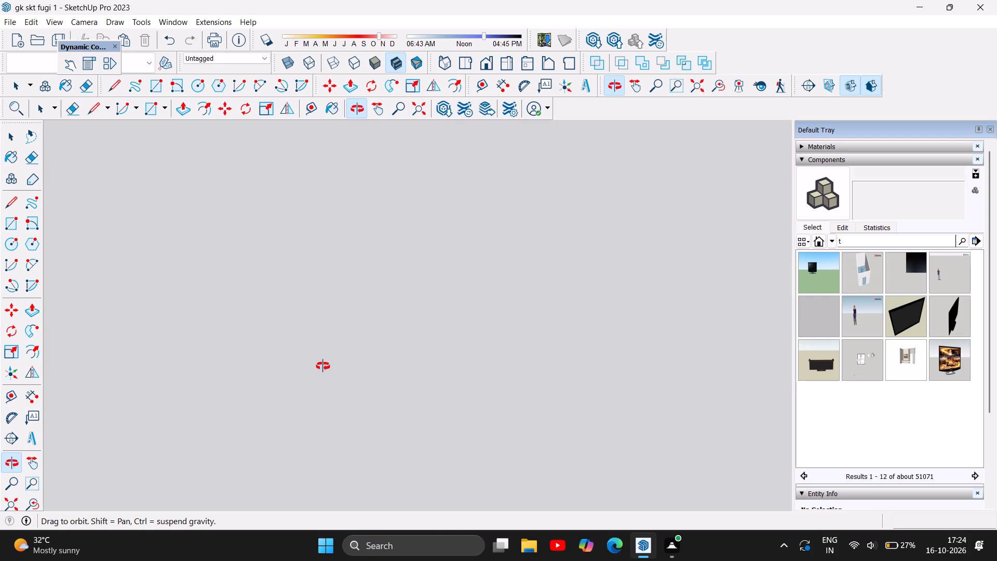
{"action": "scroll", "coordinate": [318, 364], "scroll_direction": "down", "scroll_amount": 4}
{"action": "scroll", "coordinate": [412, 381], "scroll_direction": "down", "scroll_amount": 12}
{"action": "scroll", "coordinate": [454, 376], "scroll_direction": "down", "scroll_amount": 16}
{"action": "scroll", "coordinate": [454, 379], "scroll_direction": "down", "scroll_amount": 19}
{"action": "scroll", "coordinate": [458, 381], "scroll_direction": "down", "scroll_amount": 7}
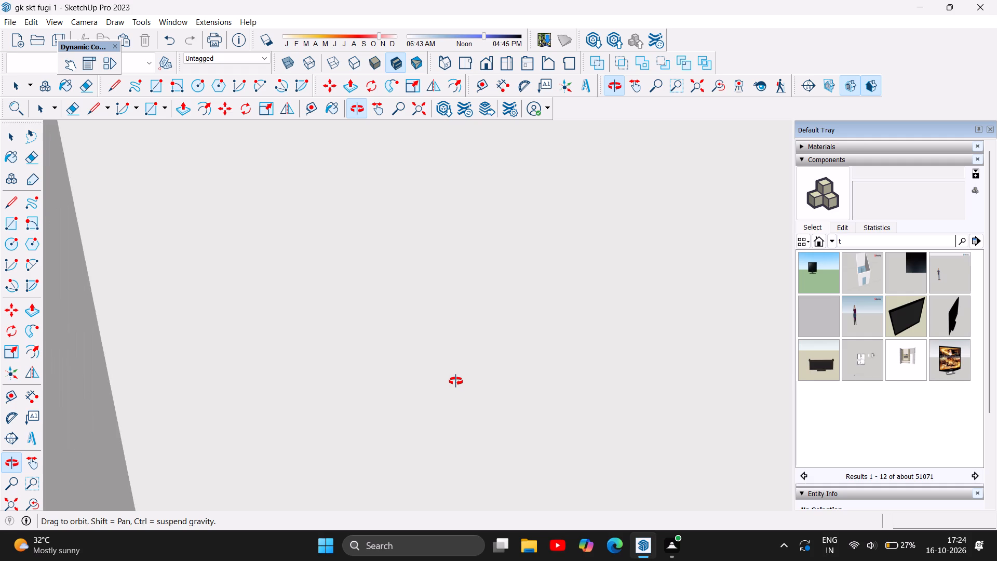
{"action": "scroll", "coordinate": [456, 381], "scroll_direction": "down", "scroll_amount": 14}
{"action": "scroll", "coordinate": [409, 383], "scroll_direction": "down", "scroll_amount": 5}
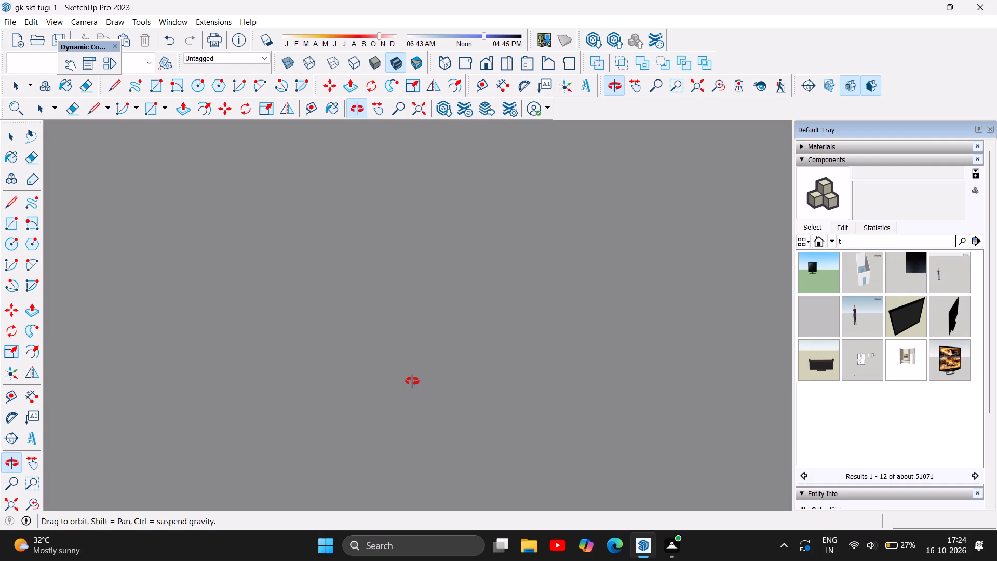
Back out of the interior and examine the house's roof and front facade, including the slatted columns, windows and front door.
{"action": "scroll", "coordinate": [412, 381], "scroll_direction": "down", "scroll_amount": 19}
{"action": "scroll", "coordinate": [412, 381], "scroll_direction": "down", "scroll_amount": 15}
{"action": "scroll", "coordinate": [412, 381], "scroll_direction": "down", "scroll_amount": 18}
{"action": "scroll", "coordinate": [412, 381], "scroll_direction": "down", "scroll_amount": 18}
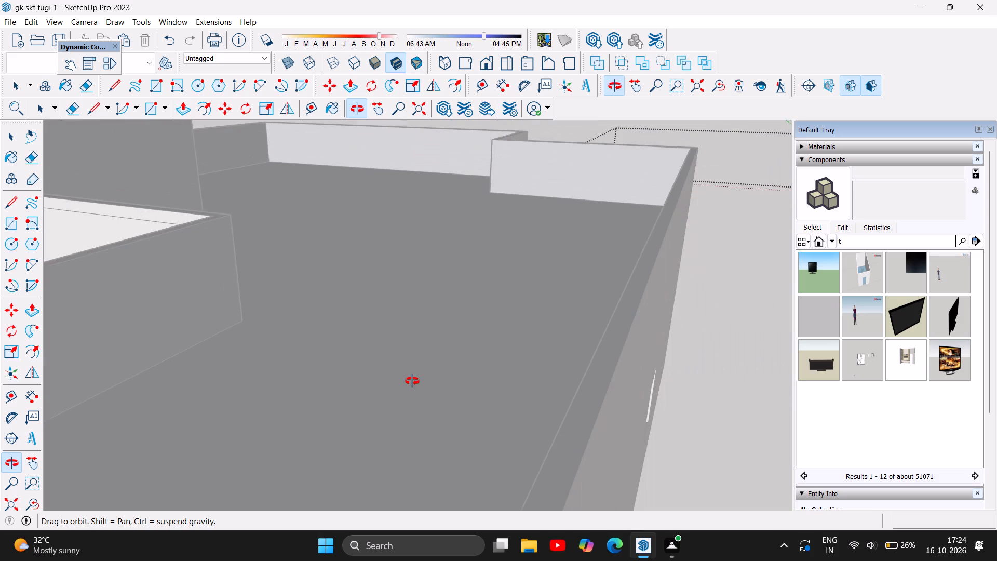
{"action": "scroll", "coordinate": [412, 381], "scroll_direction": "down", "scroll_amount": 7}
{"action": "scroll", "coordinate": [481, 345], "scroll_direction": "down", "scroll_amount": 7}
{"action": "scroll", "coordinate": [481, 345], "scroll_direction": "up", "scroll_amount": 1}
{"action": "scroll", "coordinate": [481, 345], "scroll_direction": "down", "scroll_amount": 7}
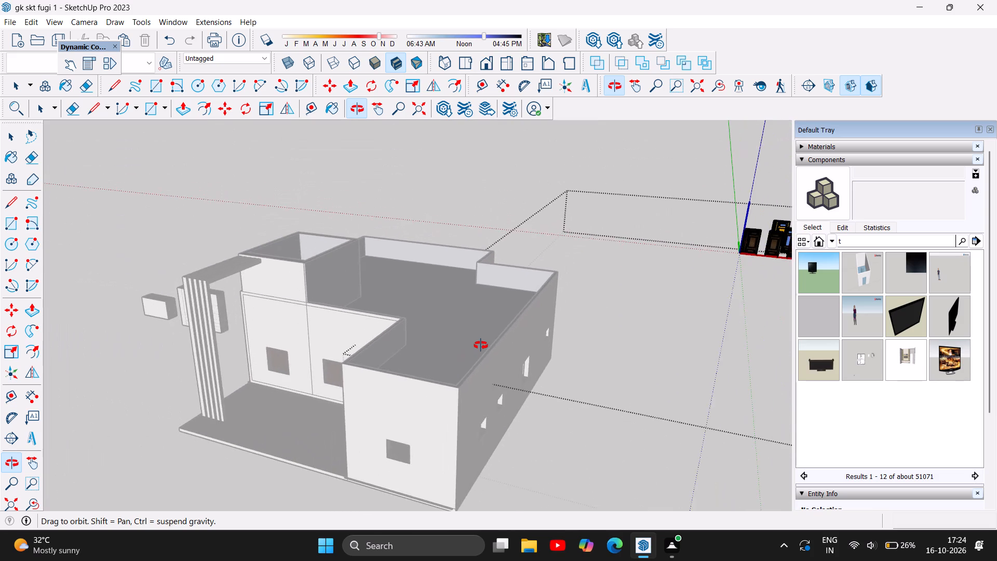
{"action": "scroll", "coordinate": [481, 345], "scroll_direction": "down", "scroll_amount": 7}
{"action": "left_click", "coordinate": [594, 429]}
{"action": "left_click_drag", "start_coordinate": [570, 443], "coordinate": [618, 384]}
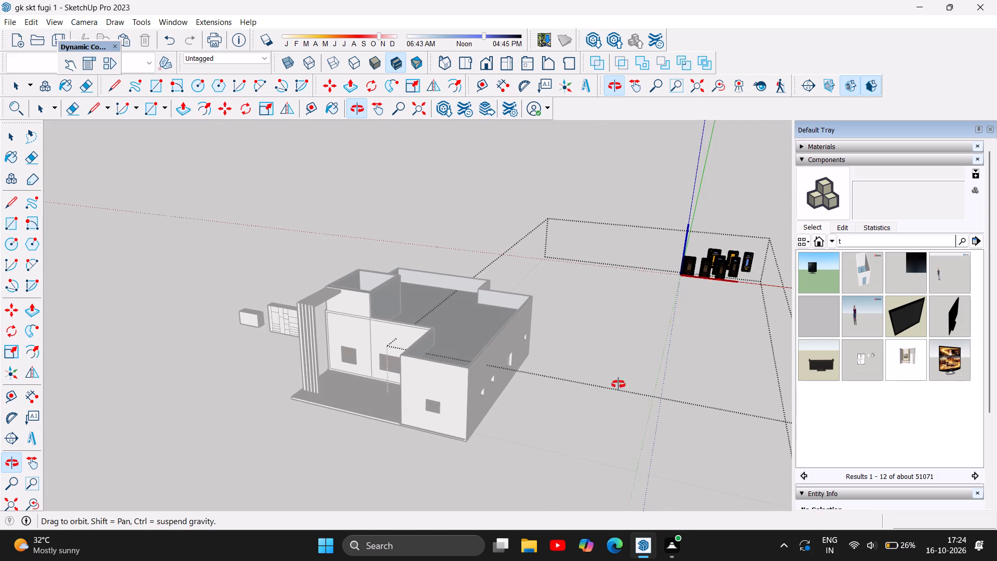
{"action": "left_click_drag", "start_coordinate": [618, 384], "coordinate": [721, 368]}
{"action": "scroll", "coordinate": [455, 337], "scroll_direction": "up", "scroll_amount": 3}
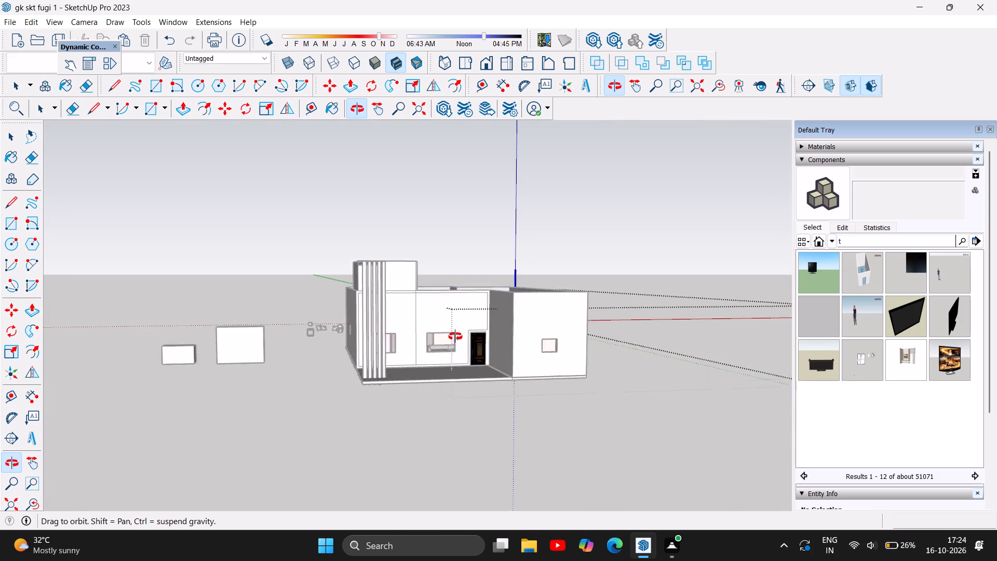
{"action": "scroll", "coordinate": [455, 337], "scroll_direction": "up", "scroll_amount": 3}
{"action": "scroll", "coordinate": [428, 261], "scroll_direction": "up", "scroll_amount": 4}
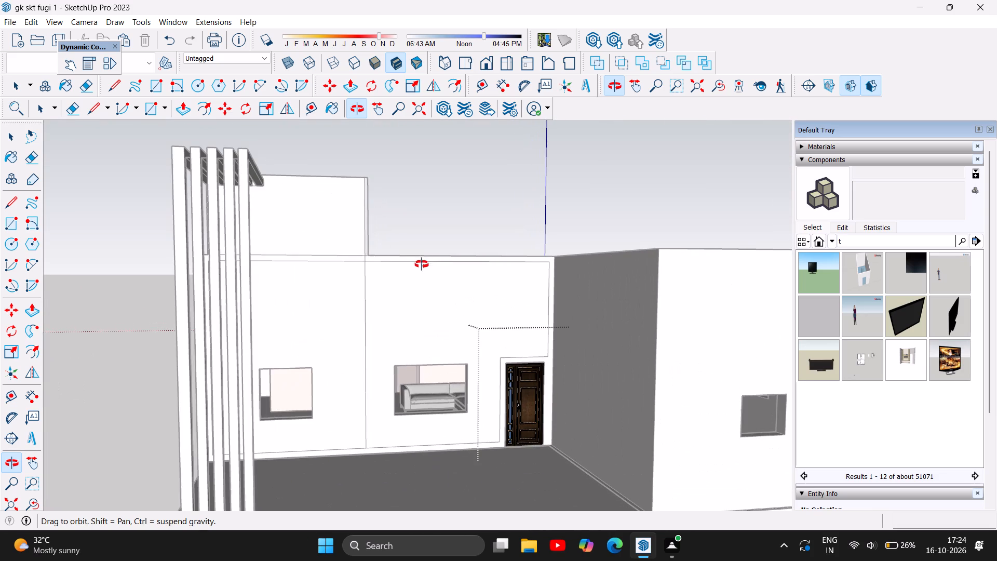
{"action": "scroll", "coordinate": [399, 265], "scroll_direction": "up", "scroll_amount": 1}
{"action": "scroll", "coordinate": [393, 311], "scroll_direction": "down", "scroll_amount": 4}
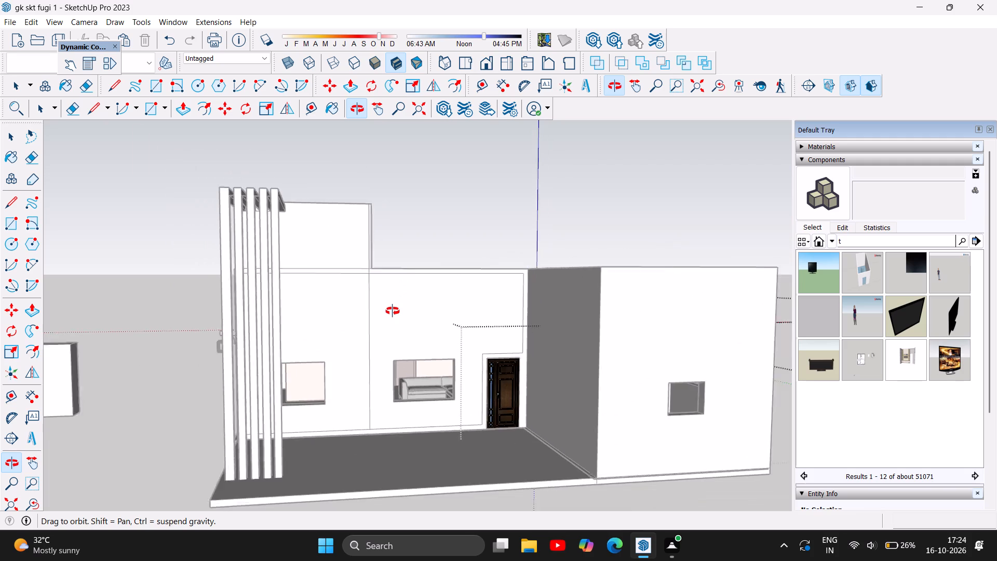
{"action": "scroll", "coordinate": [393, 311], "scroll_direction": "down", "scroll_amount": 2}
{"action": "scroll", "coordinate": [349, 257], "scroll_direction": "up", "scroll_amount": 2}
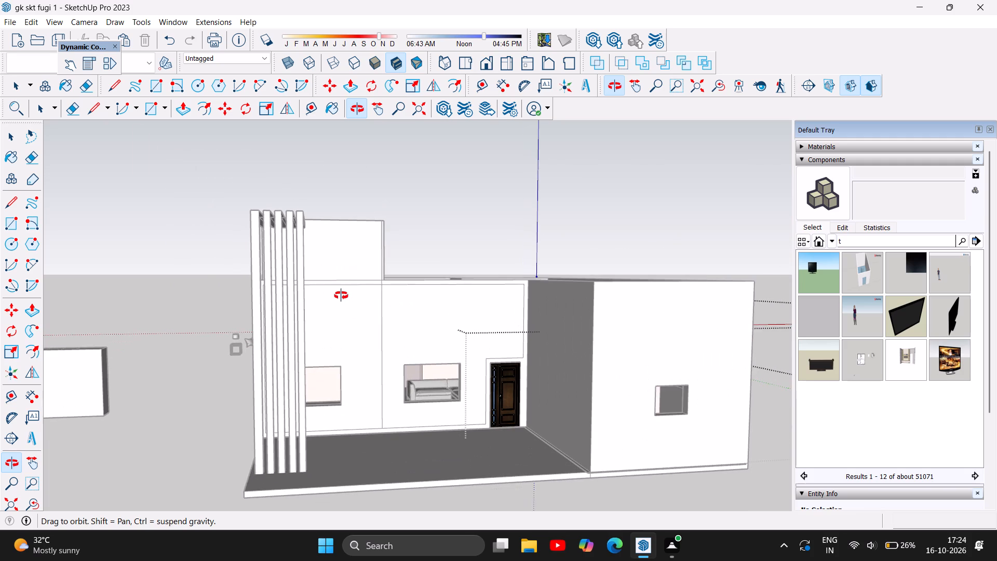
{"action": "scroll", "coordinate": [348, 292], "scroll_direction": "up", "scroll_amount": 1}
{"action": "scroll", "coordinate": [344, 278], "scroll_direction": "down", "scroll_amount": 4}
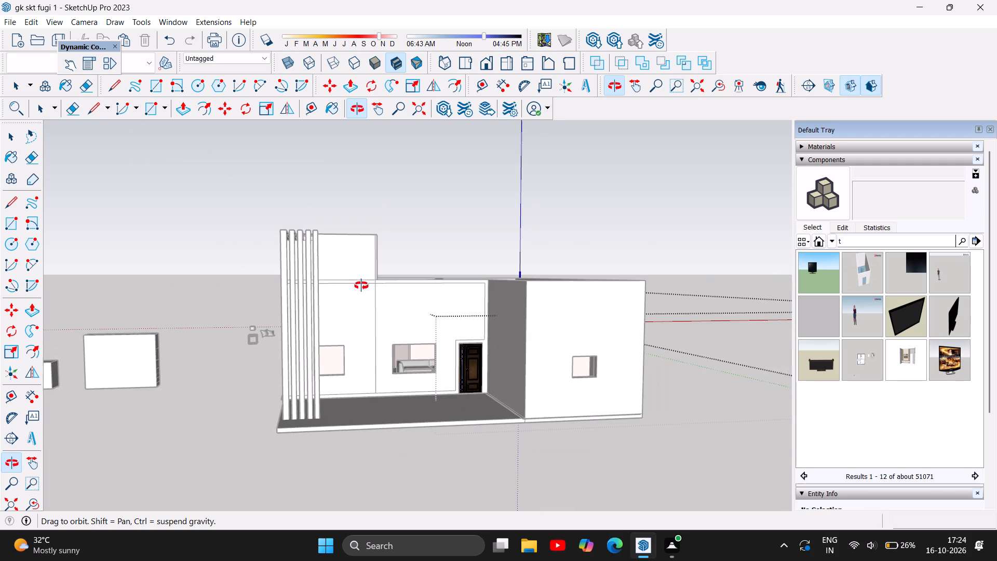
{"action": "scroll", "coordinate": [503, 300], "scroll_direction": "up", "scroll_amount": 5}
{"action": "scroll", "coordinate": [444, 340], "scroll_direction": "up", "scroll_amount": 2}
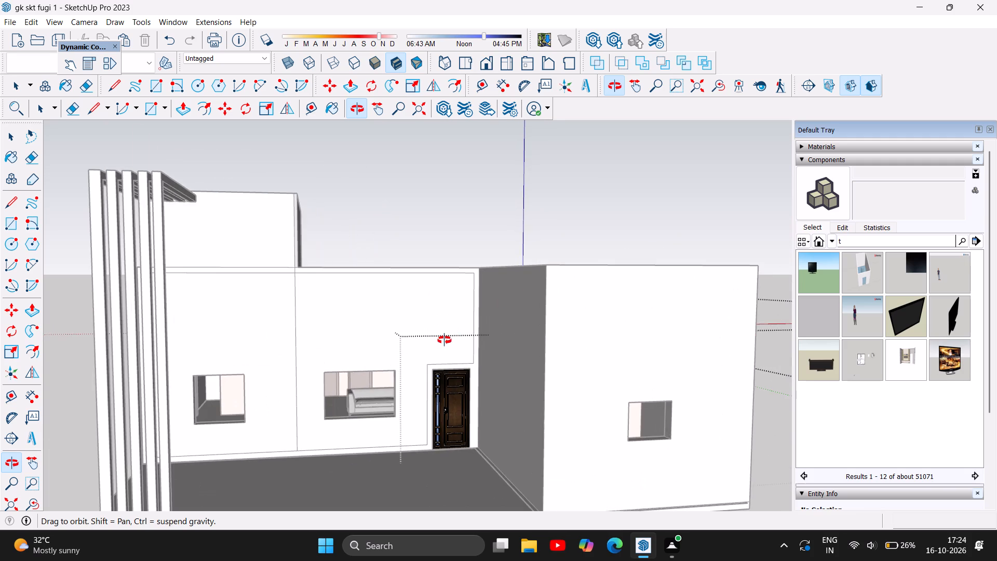
{"action": "scroll", "coordinate": [444, 340], "scroll_direction": "up", "scroll_amount": 3}
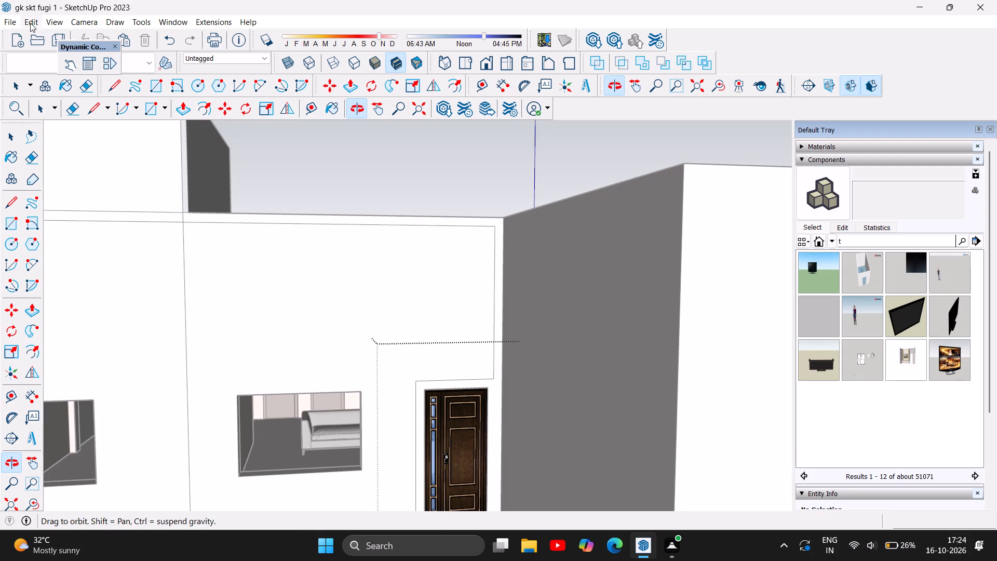
Try to delete all guides in the model to clear the dotted lines around the front door.
{"action": "left_click", "coordinate": [30, 23]}
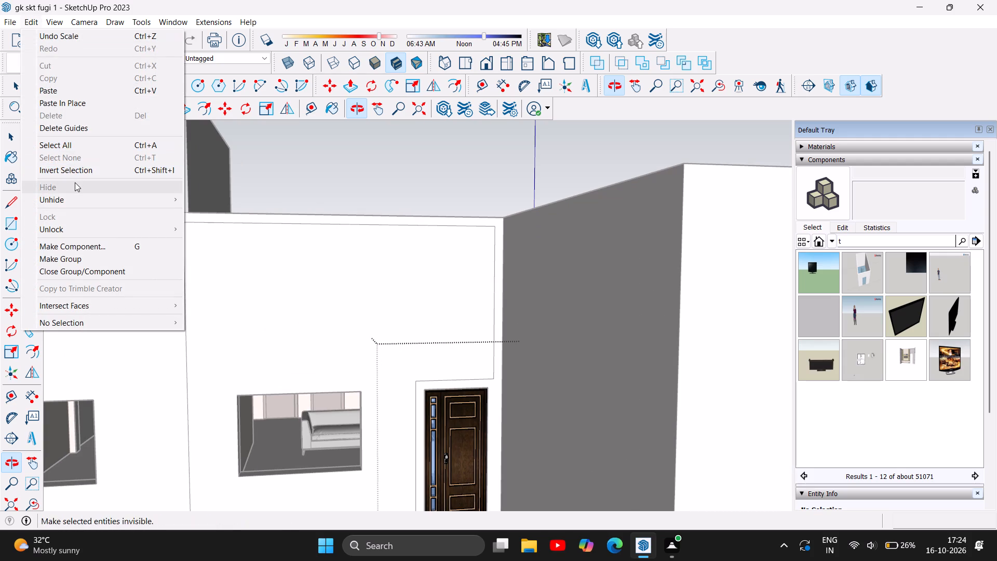
{"action": "left_click", "coordinate": [75, 128]}
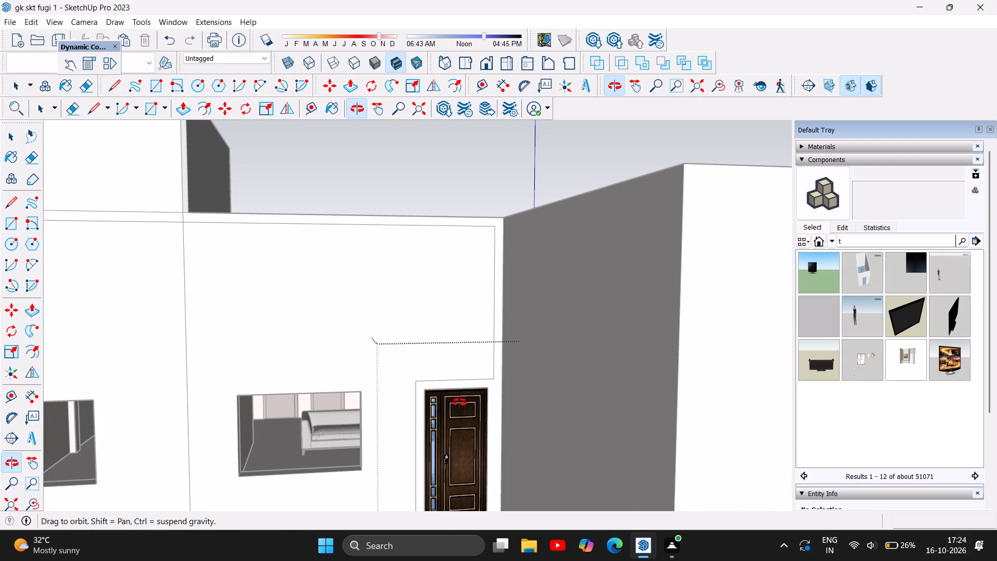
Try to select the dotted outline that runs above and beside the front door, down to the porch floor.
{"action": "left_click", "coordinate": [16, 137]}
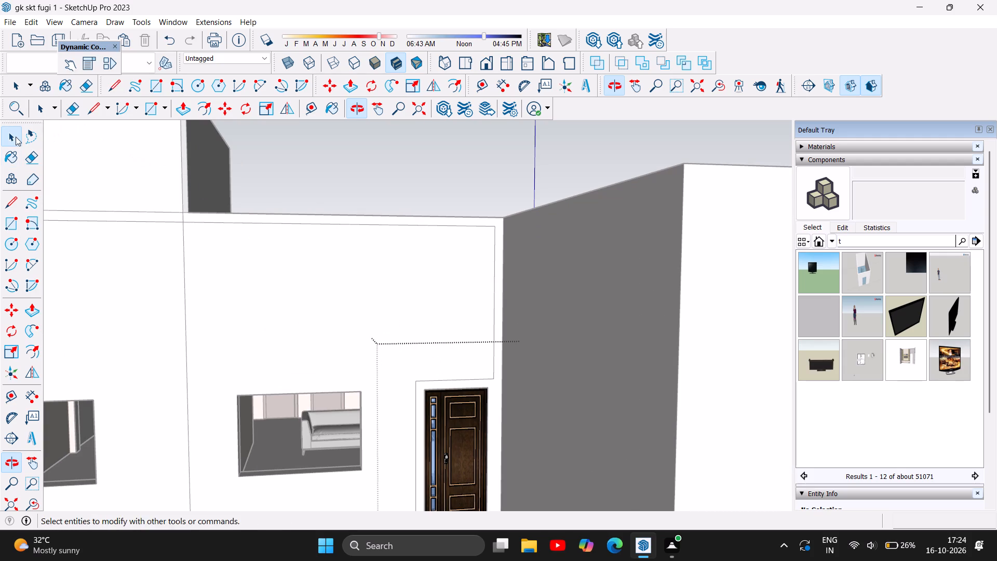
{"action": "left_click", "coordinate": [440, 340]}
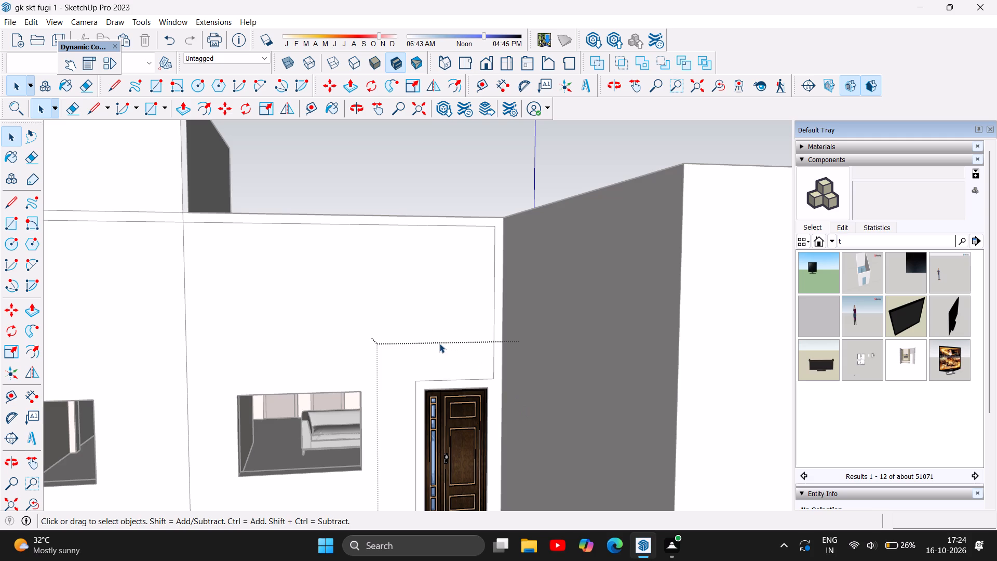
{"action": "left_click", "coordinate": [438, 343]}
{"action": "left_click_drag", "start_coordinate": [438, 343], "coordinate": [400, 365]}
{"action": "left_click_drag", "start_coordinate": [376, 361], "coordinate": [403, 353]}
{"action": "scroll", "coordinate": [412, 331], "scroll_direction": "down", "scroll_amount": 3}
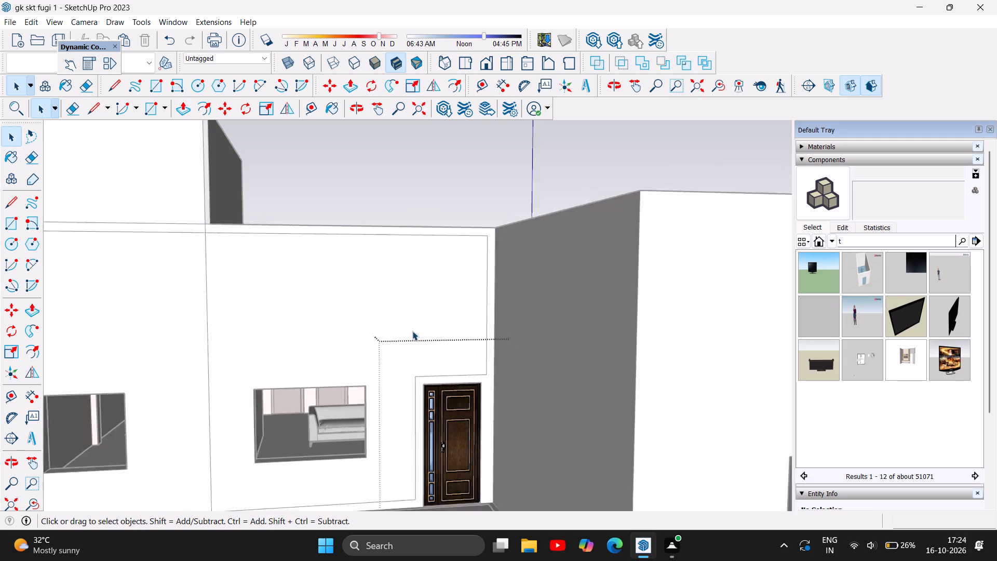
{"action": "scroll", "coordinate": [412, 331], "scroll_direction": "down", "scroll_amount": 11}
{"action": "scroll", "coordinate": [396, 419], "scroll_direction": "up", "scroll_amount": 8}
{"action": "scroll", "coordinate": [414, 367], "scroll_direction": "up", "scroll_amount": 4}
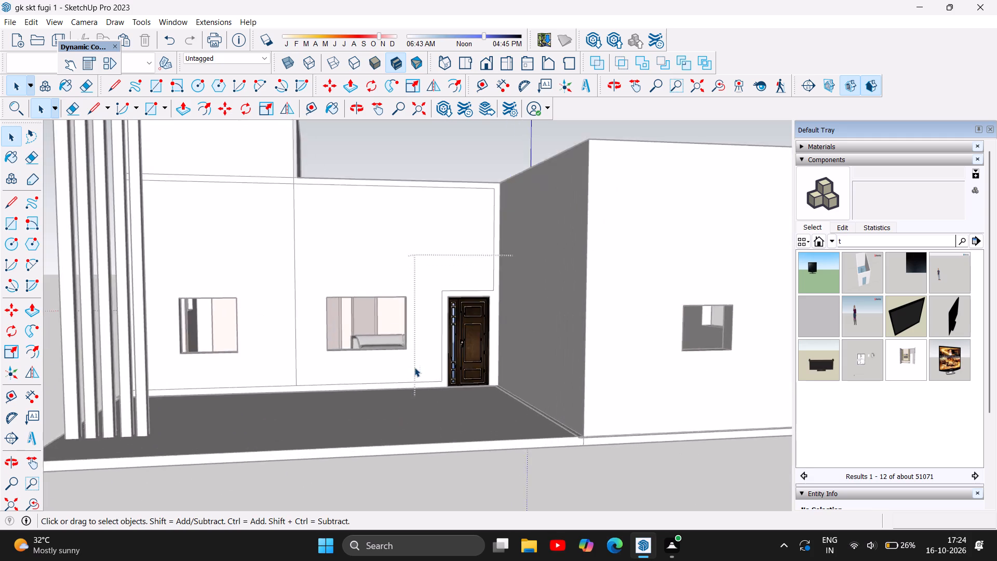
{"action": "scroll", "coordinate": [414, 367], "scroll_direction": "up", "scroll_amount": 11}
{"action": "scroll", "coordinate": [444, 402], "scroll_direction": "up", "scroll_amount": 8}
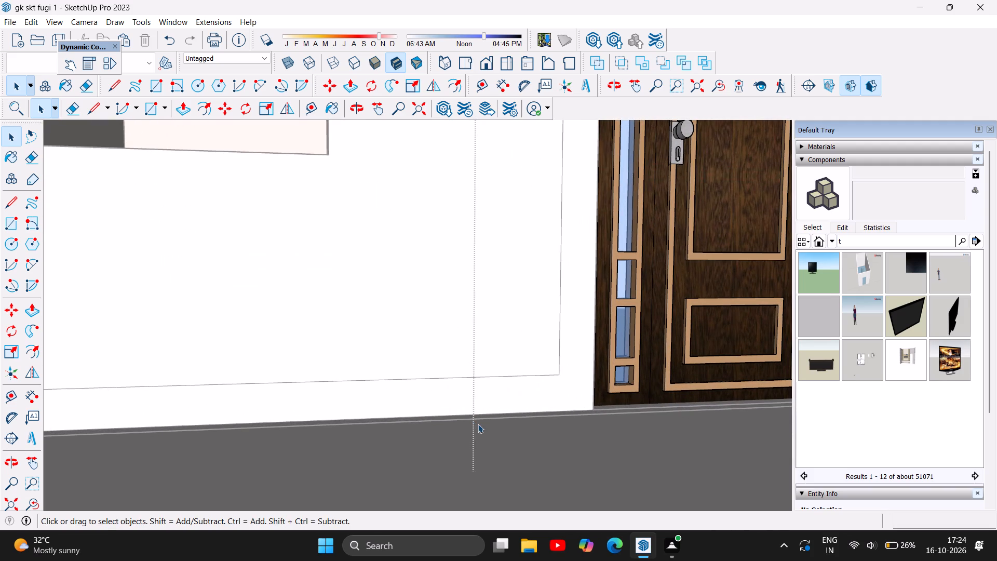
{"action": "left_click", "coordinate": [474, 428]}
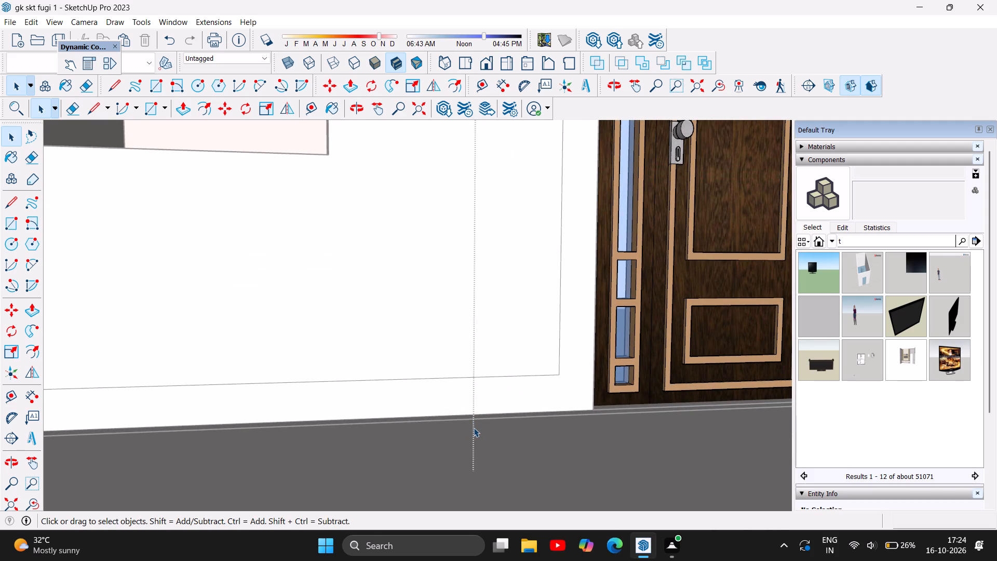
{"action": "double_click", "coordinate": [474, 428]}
Inspect the front door's sidelight and panels close up, and the house exterior from both sides and above.
{"action": "scroll", "coordinate": [473, 407], "scroll_direction": "down", "scroll_amount": 6}
{"action": "scroll", "coordinate": [651, 269], "scroll_direction": "up", "scroll_amount": 4}
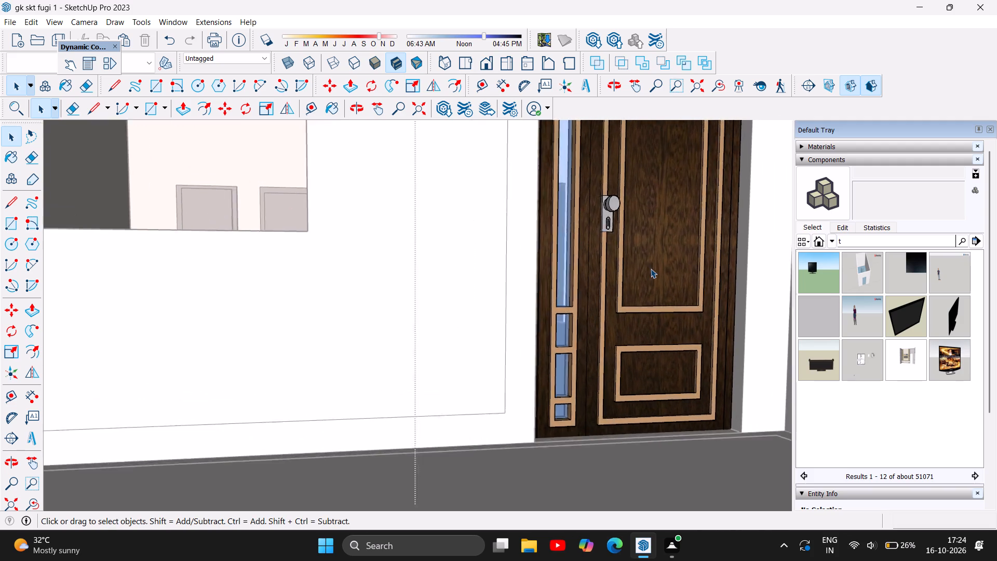
{"action": "scroll", "coordinate": [651, 269], "scroll_direction": "up", "scroll_amount": 1}
{"action": "scroll", "coordinate": [576, 359], "scroll_direction": "up", "scroll_amount": 4}
{"action": "scroll", "coordinate": [490, 341], "scroll_direction": "up", "scroll_amount": 4}
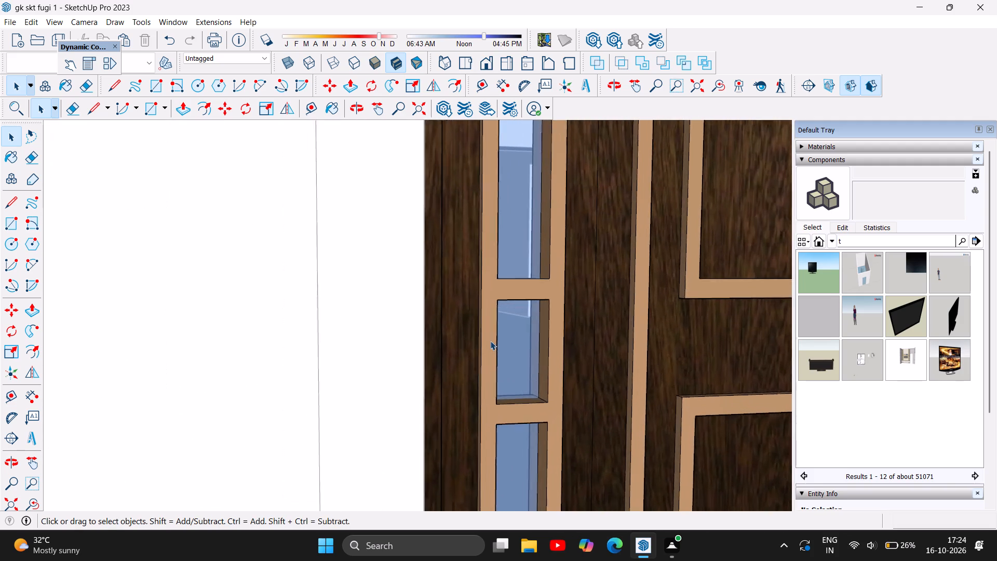
{"action": "scroll", "coordinate": [490, 341], "scroll_direction": "up", "scroll_amount": 3}
{"action": "scroll", "coordinate": [490, 341], "scroll_direction": "down", "scroll_amount": 15}
{"action": "scroll", "coordinate": [490, 340], "scroll_direction": "down", "scroll_amount": 7}
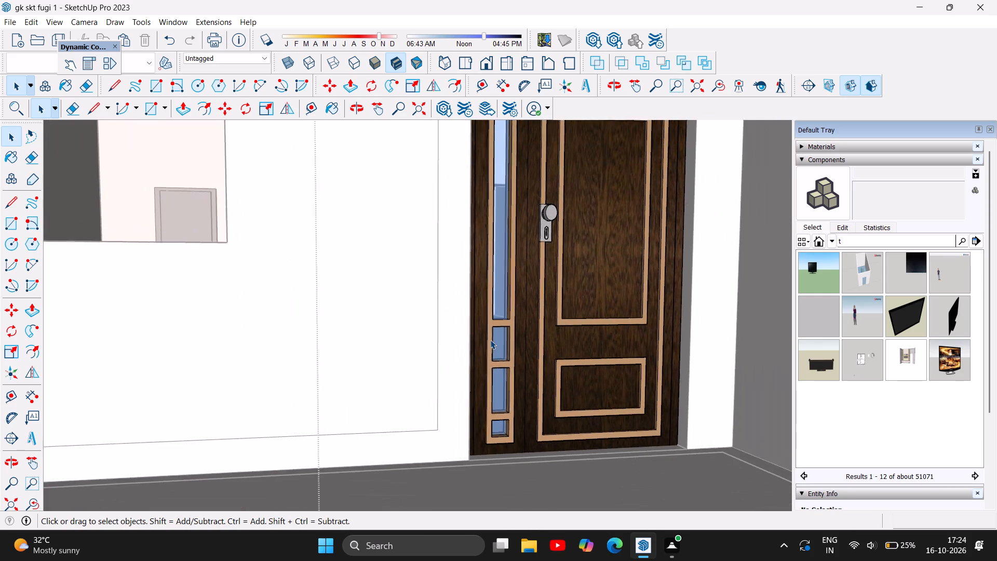
{"action": "scroll", "coordinate": [490, 340], "scroll_direction": "down", "scroll_amount": 15}
{"action": "scroll", "coordinate": [493, 339], "scroll_direction": "down", "scroll_amount": 7}
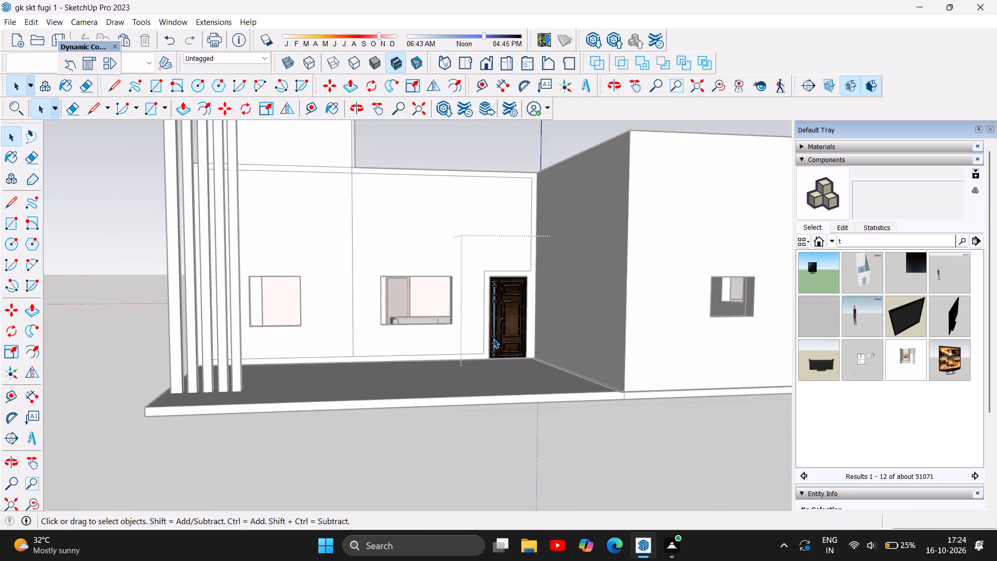
{"action": "scroll", "coordinate": [486, 340], "scroll_direction": "down", "scroll_amount": 6}
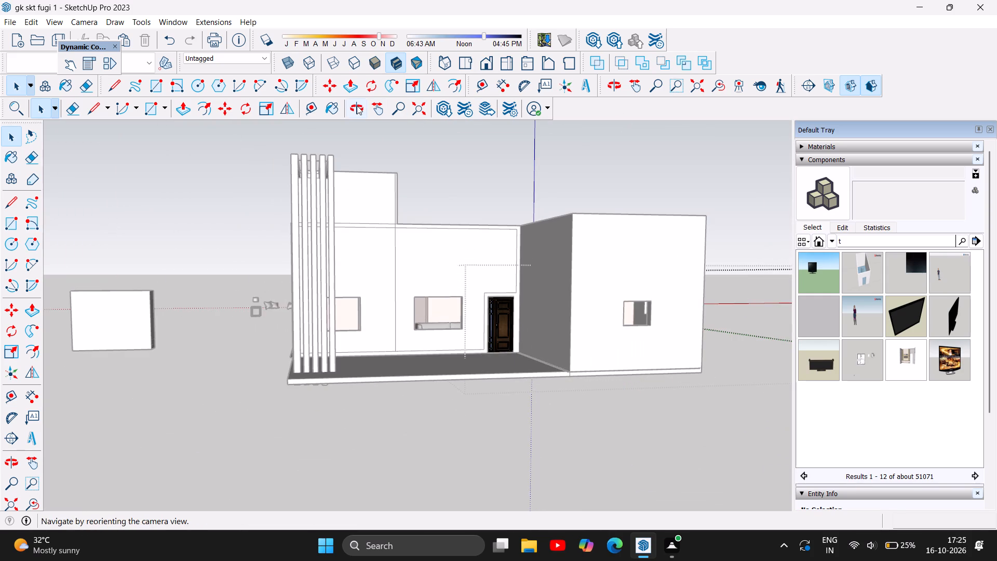
{"action": "left_click", "coordinate": [357, 106]}
{"action": "left_click_drag", "start_coordinate": [466, 318], "coordinate": [310, 338]}
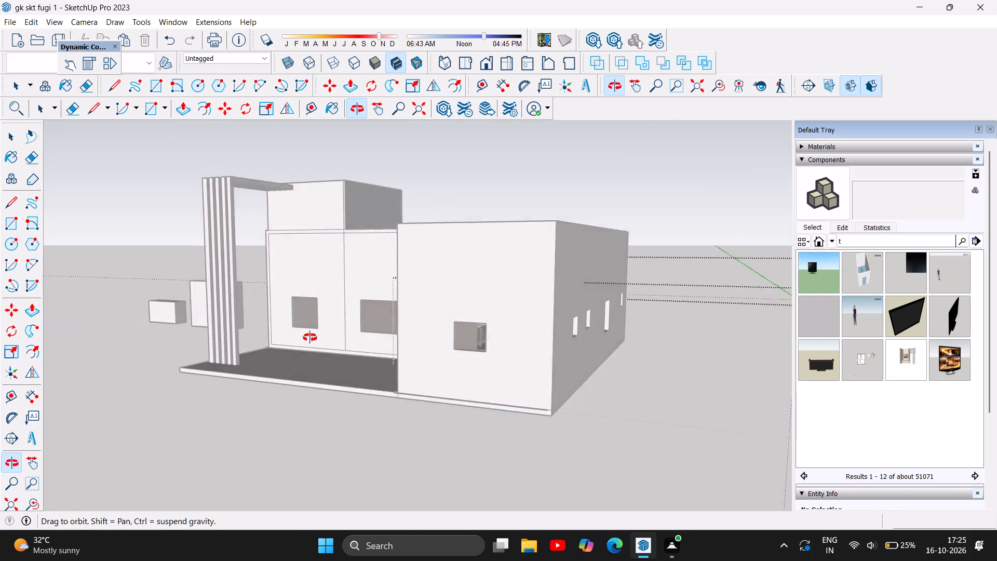
{"action": "left_click_drag", "start_coordinate": [310, 338], "coordinate": [699, 335]}
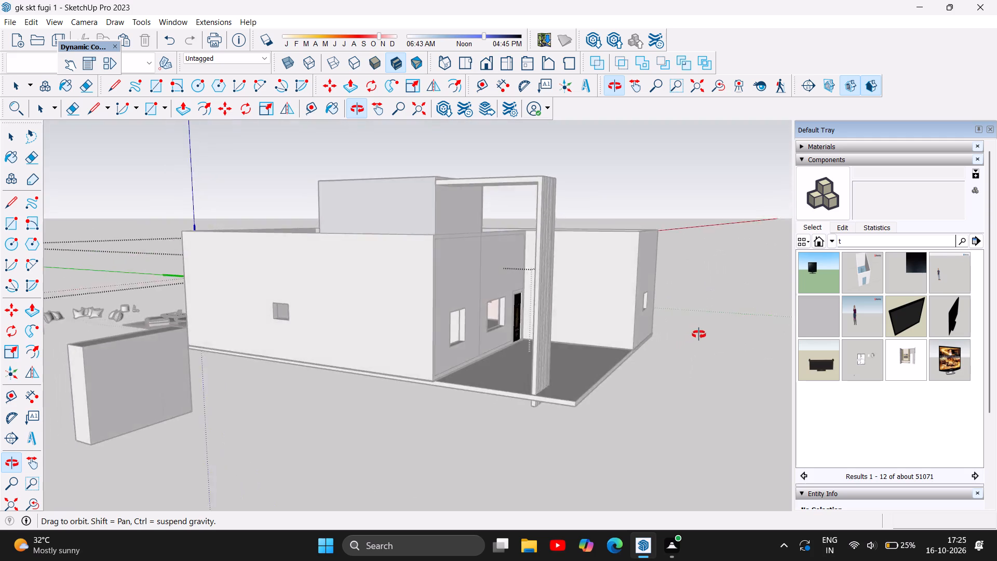
{"action": "left_click_drag", "start_coordinate": [699, 335], "coordinate": [421, 400]}
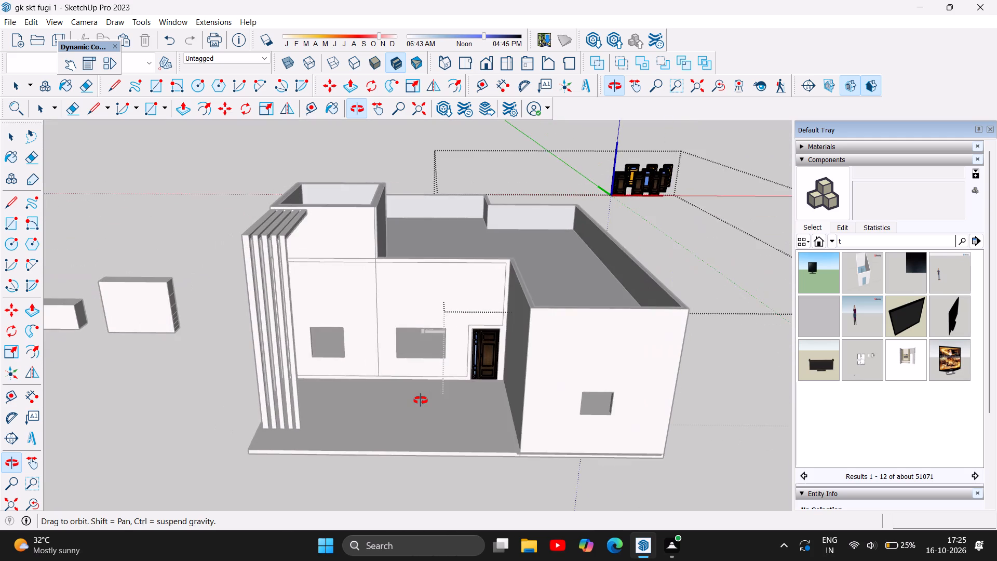
{"action": "left_click_drag", "start_coordinate": [421, 400], "coordinate": [429, 393]}
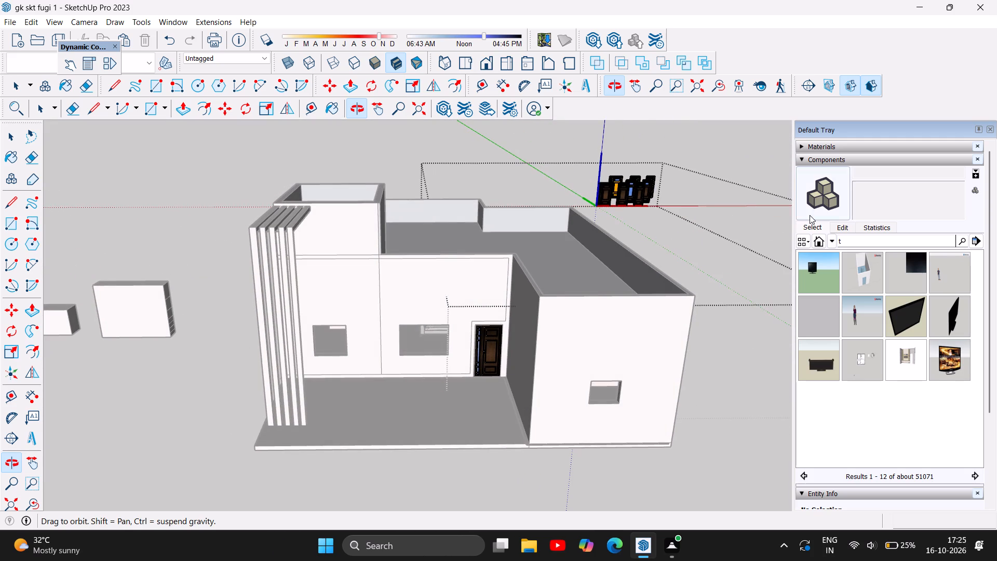
Clear the component search and look through the components already used in the model.
{"action": "left_click", "coordinate": [874, 245]}
{"action": "key", "text": "BackSpace"}
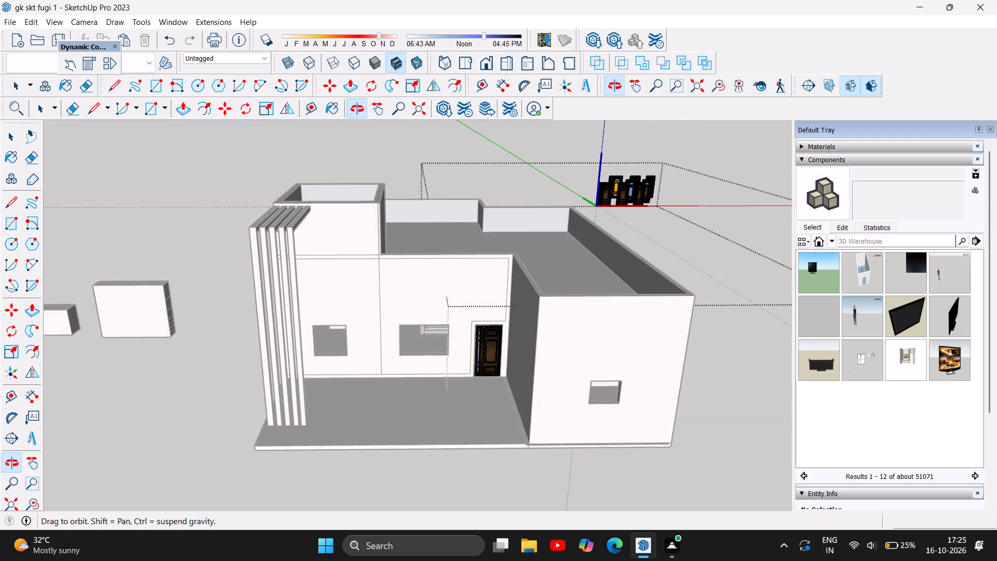
{"action": "scroll", "coordinate": [917, 406], "scroll_direction": "down", "scroll_amount": 4}
{"action": "scroll", "coordinate": [882, 329], "scroll_direction": "up", "scroll_amount": 2}
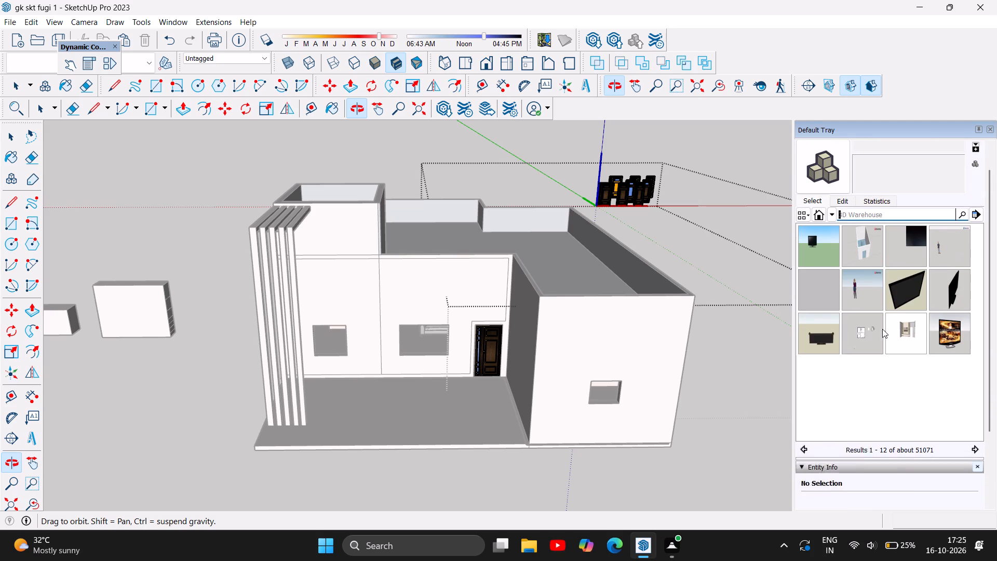
{"action": "scroll", "coordinate": [882, 329], "scroll_direction": "up", "scroll_amount": 2}
{"action": "left_click", "coordinate": [816, 242]}
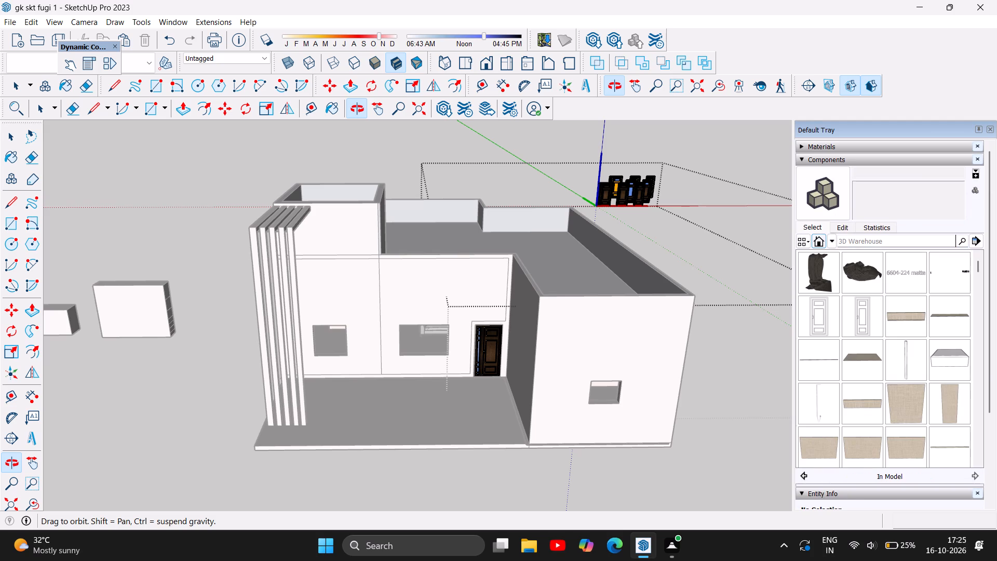
{"action": "scroll", "coordinate": [899, 391], "scroll_direction": "up", "scroll_amount": 4}
{"action": "scroll", "coordinate": [930, 361], "scroll_direction": "down", "scroll_amount": 5}
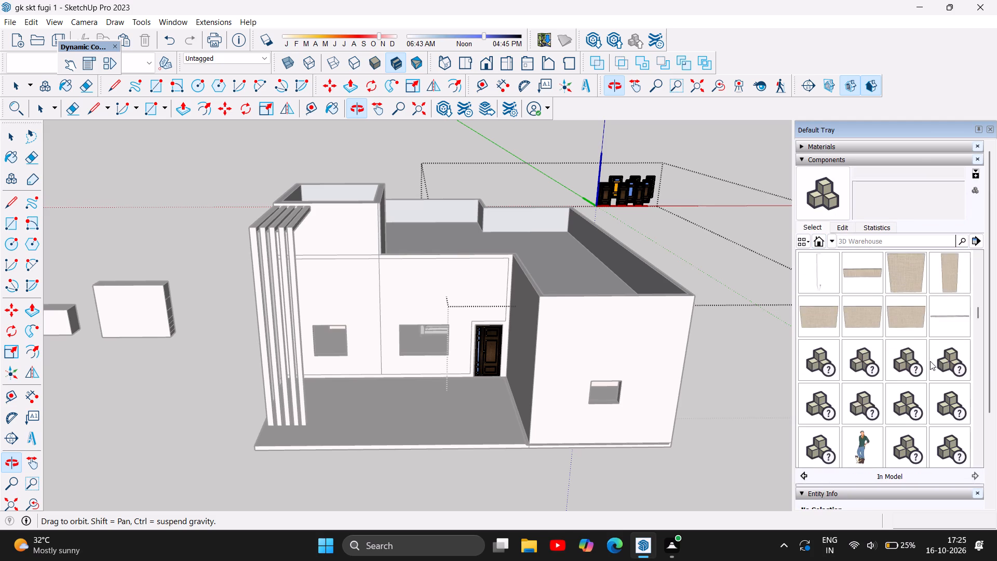
{"action": "scroll", "coordinate": [930, 361], "scroll_direction": "down", "scroll_amount": 8}
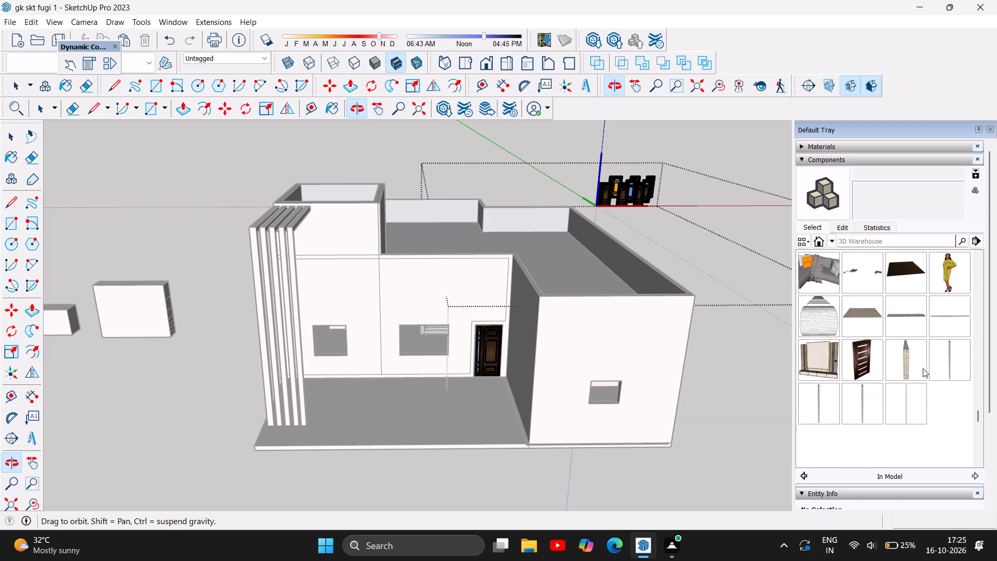
{"action": "scroll", "coordinate": [882, 374], "scroll_direction": "down", "scroll_amount": 2}
{"action": "scroll", "coordinate": [882, 374], "scroll_direction": "up", "scroll_amount": 2}
{"action": "scroll", "coordinate": [853, 331], "scroll_direction": "up", "scroll_amount": 1}
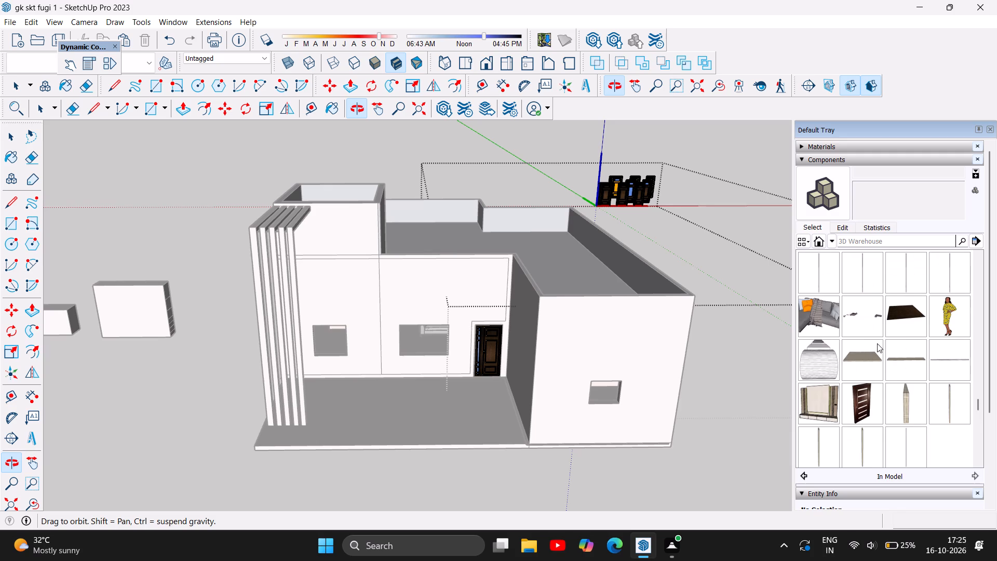
{"action": "scroll", "coordinate": [901, 422], "scroll_direction": "up", "scroll_amount": 2}
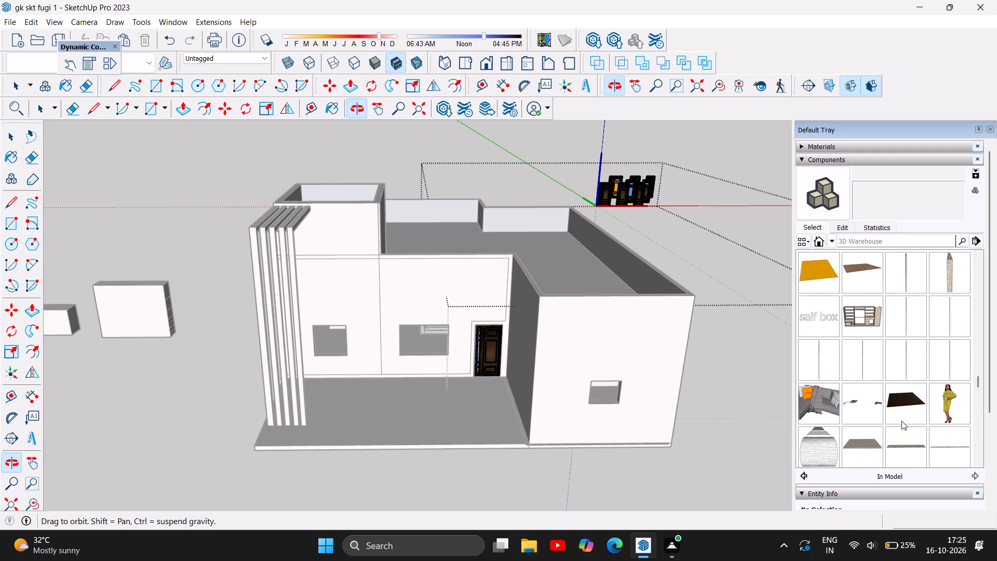
{"action": "scroll", "coordinate": [902, 421], "scroll_direction": "up", "scroll_amount": 3}
{"action": "scroll", "coordinate": [931, 342], "scroll_direction": "up", "scroll_amount": 3}
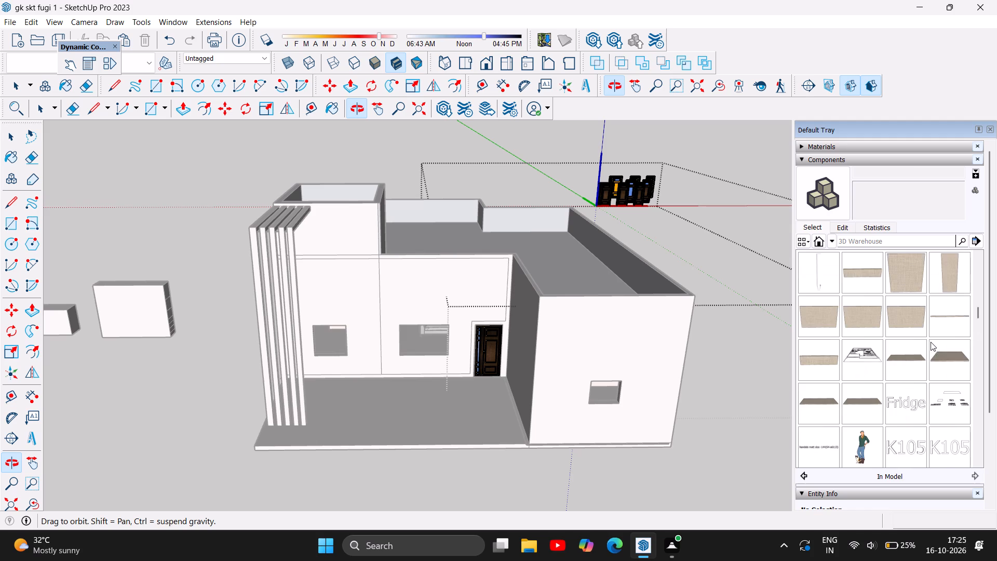
{"action": "scroll", "coordinate": [931, 370], "scroll_direction": "up", "scroll_amount": 6}
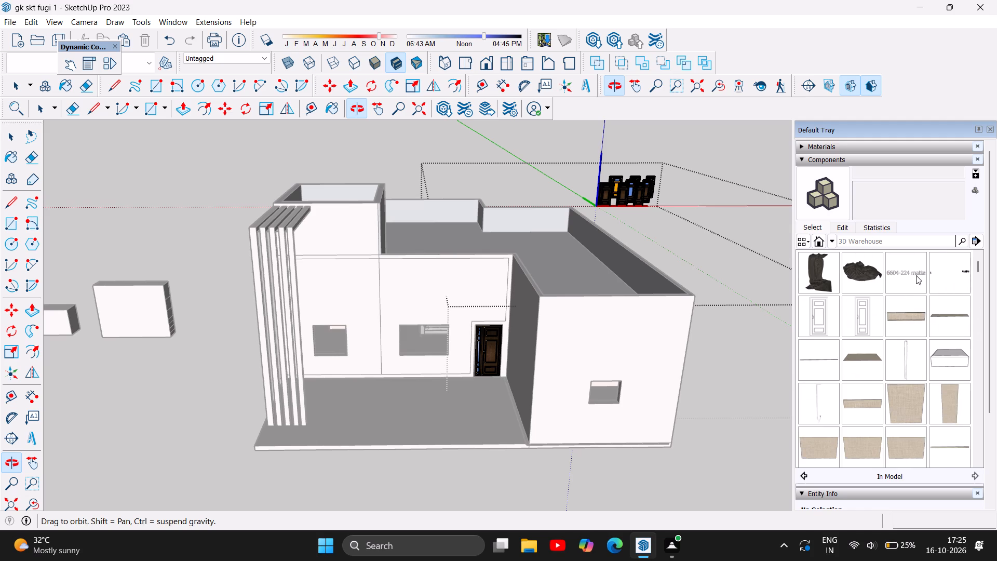
{"action": "left_click", "coordinate": [817, 242]}
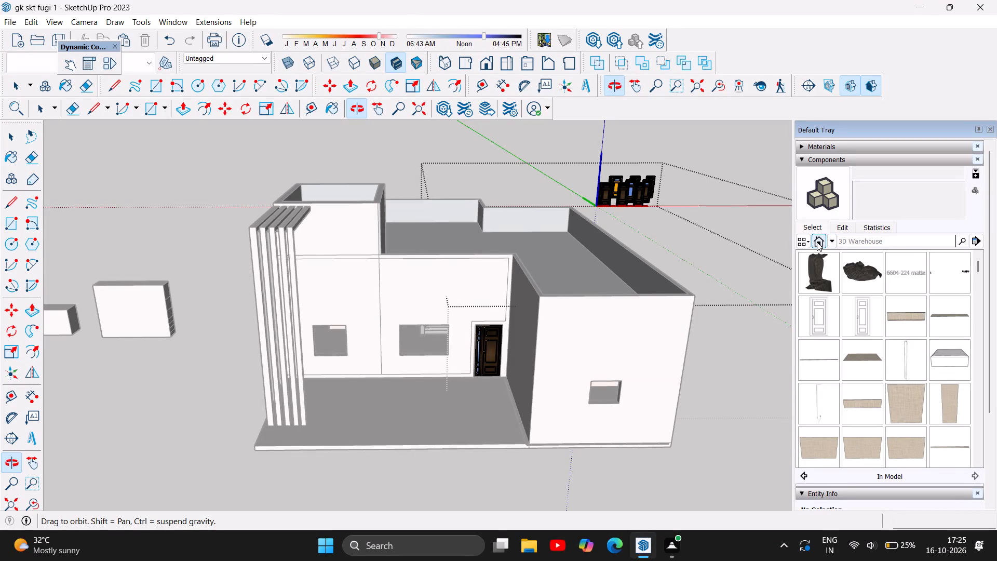
{"action": "left_click", "coordinate": [805, 241]}
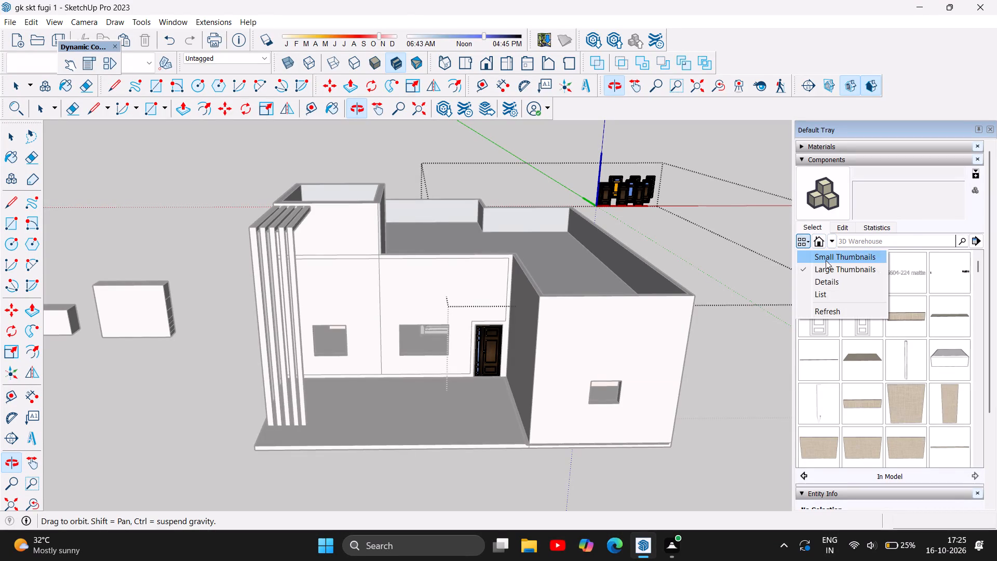
{"action": "left_click", "coordinate": [915, 240]}
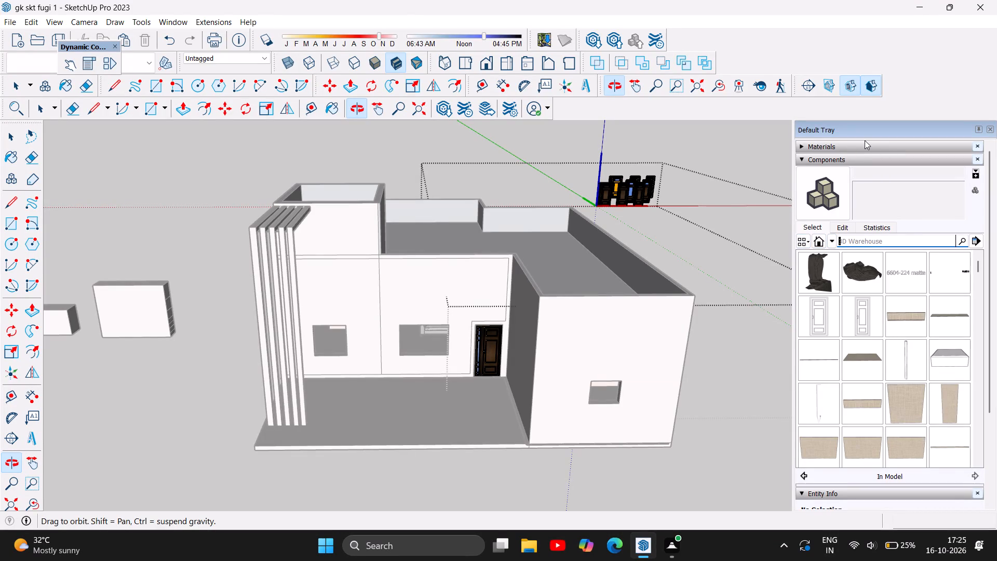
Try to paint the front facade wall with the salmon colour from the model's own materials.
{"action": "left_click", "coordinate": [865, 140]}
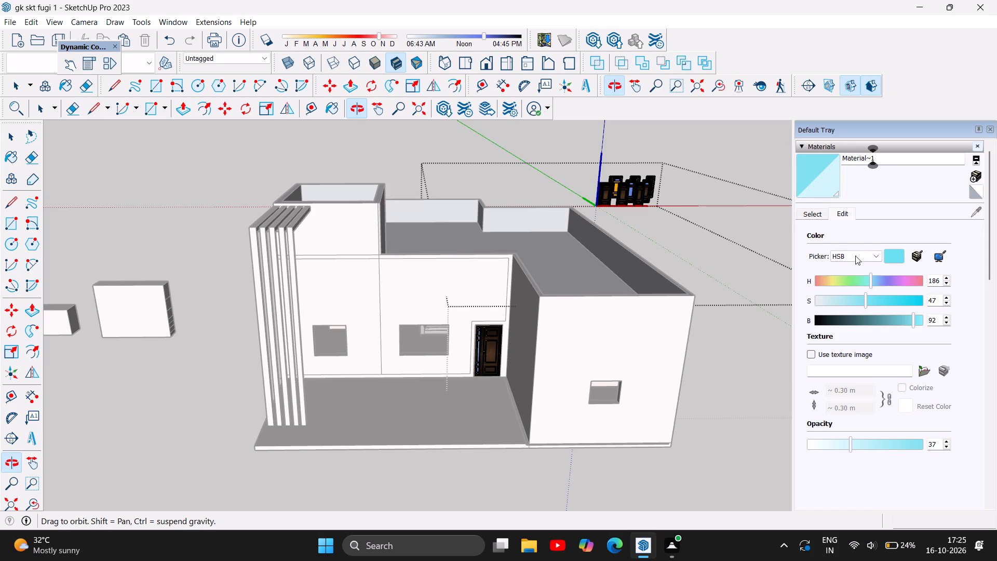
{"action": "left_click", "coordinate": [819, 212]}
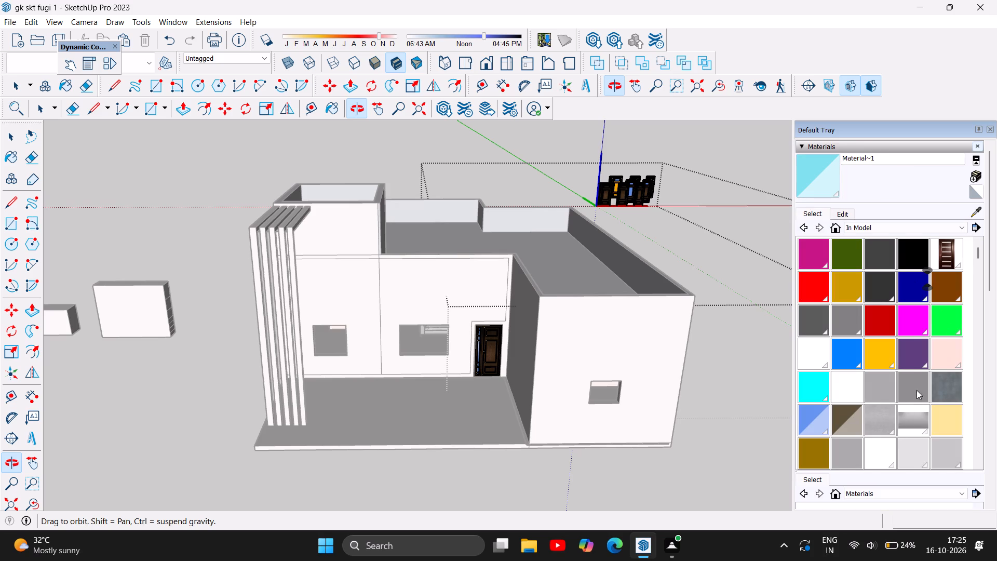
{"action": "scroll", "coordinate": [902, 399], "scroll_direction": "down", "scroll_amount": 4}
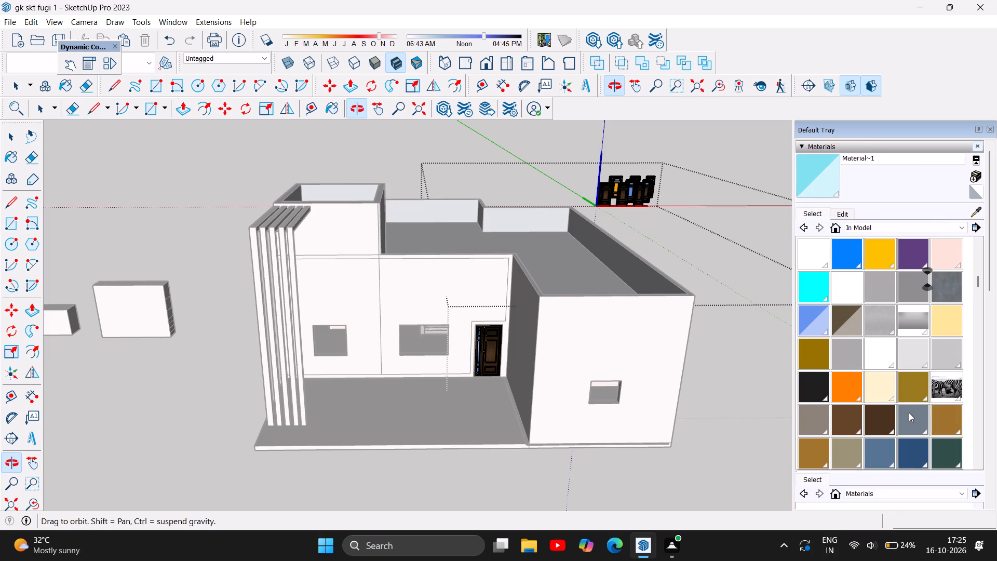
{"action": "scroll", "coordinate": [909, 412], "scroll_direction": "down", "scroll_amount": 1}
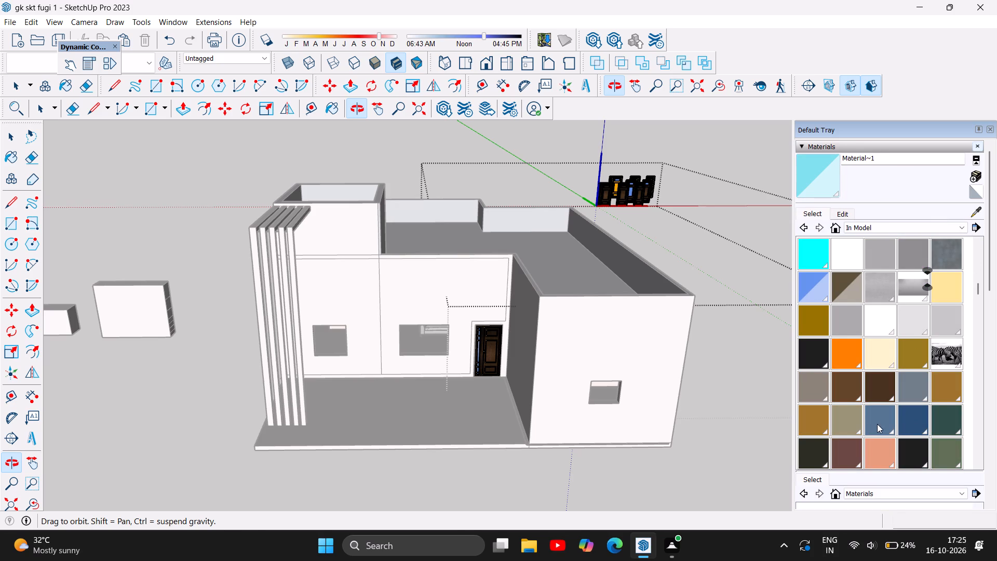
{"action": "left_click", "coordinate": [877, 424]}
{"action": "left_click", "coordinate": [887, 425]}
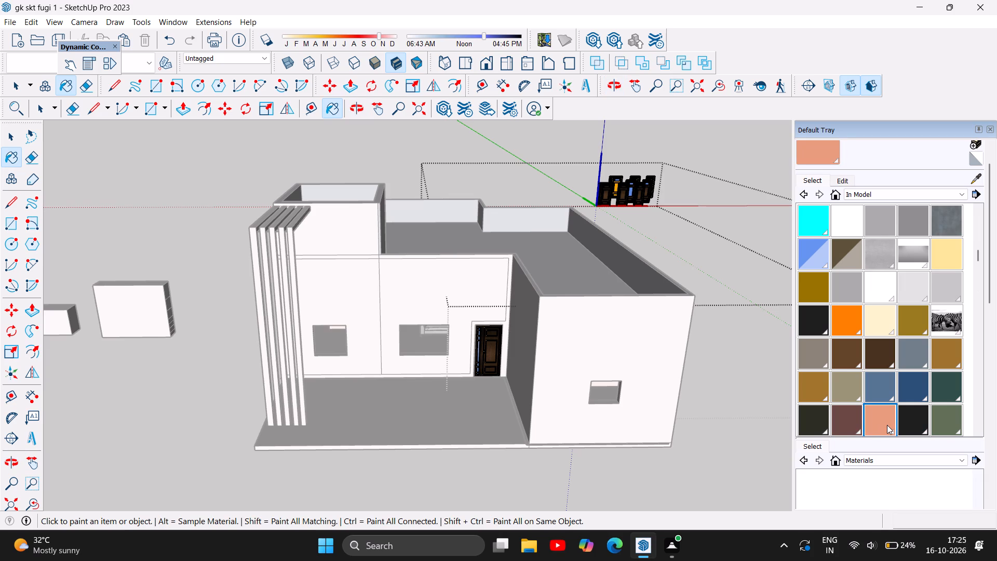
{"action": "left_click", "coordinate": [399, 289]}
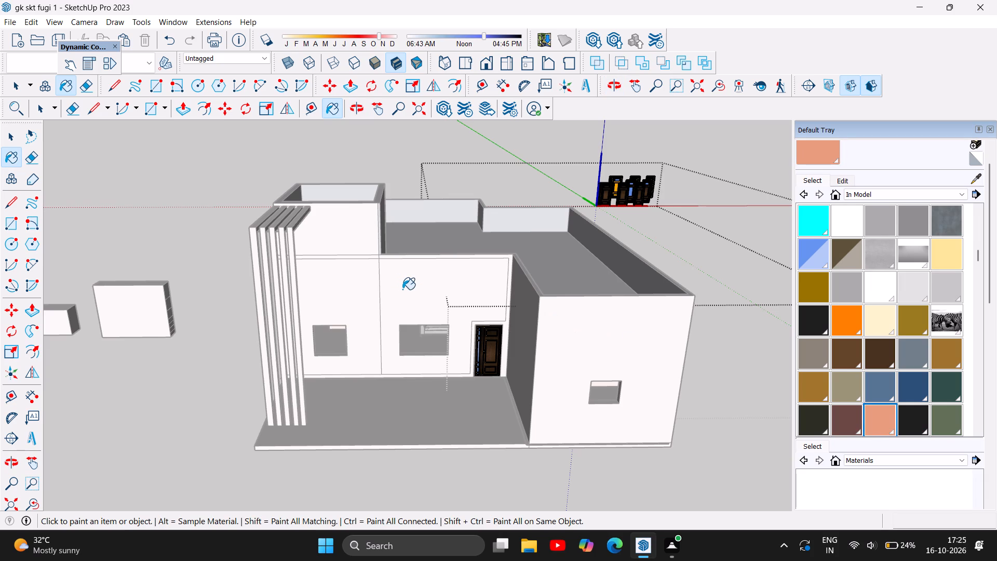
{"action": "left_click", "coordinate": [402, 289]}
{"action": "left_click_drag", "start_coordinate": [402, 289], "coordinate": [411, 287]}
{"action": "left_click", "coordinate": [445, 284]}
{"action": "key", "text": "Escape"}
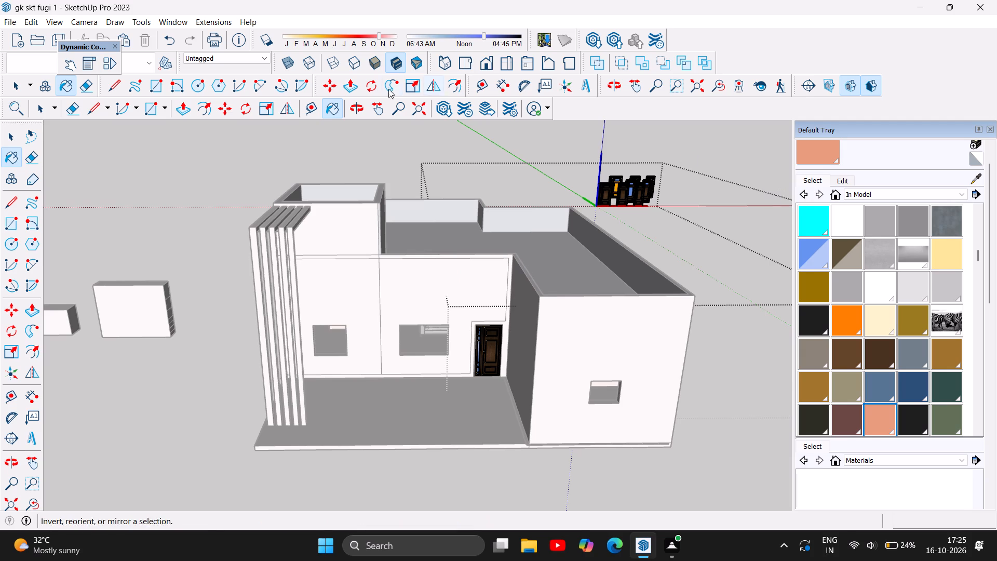
Leave the open editing context and paint both front facade panels plus the projecting room's front and inner side walls salmon.
{"action": "left_click", "coordinate": [15, 81]}
{"action": "key", "text": "Escape"}
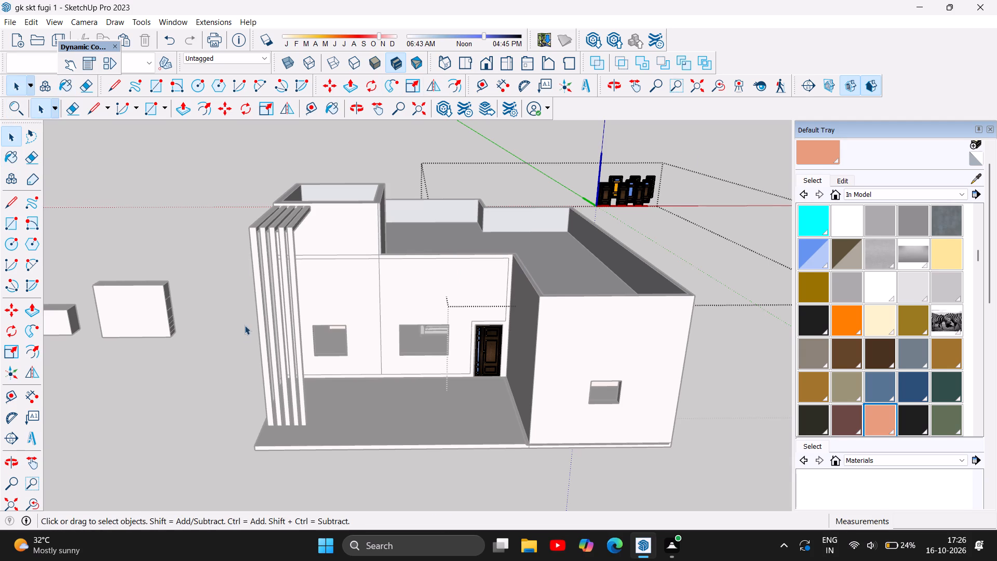
{"action": "key", "text": "Escape"}
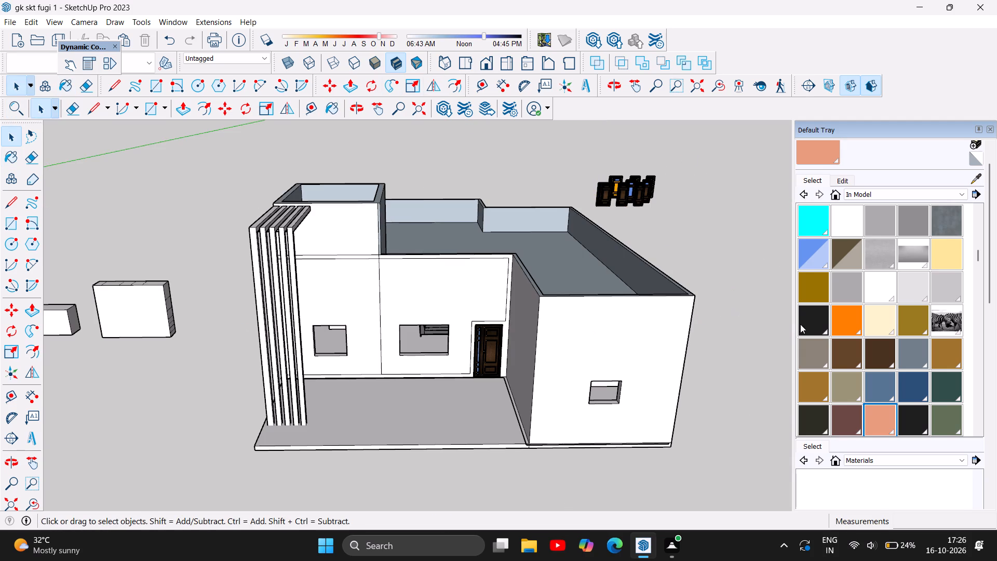
{"action": "left_click", "coordinate": [884, 391]}
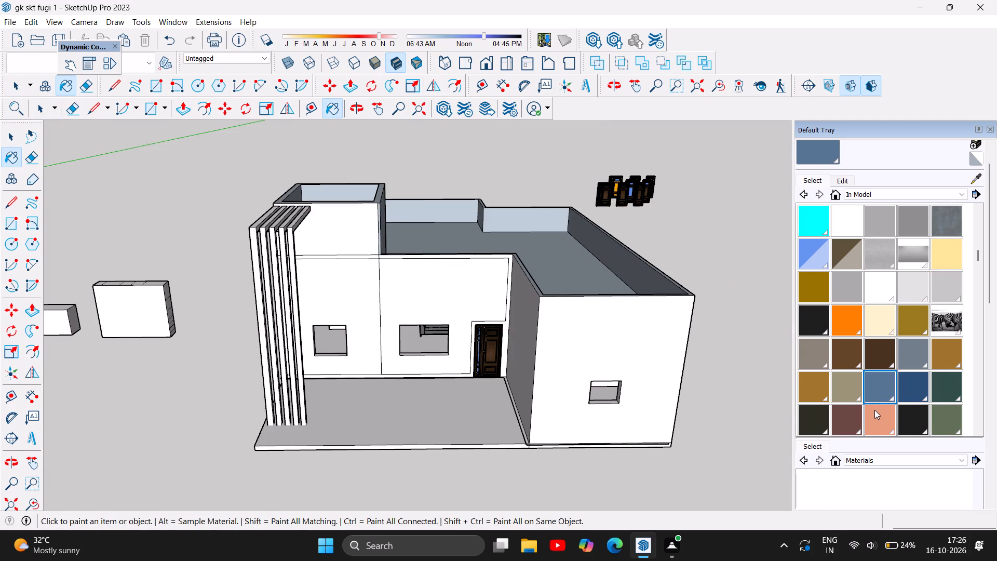
{"action": "left_click", "coordinate": [874, 410]}
{"action": "left_click", "coordinate": [425, 290]}
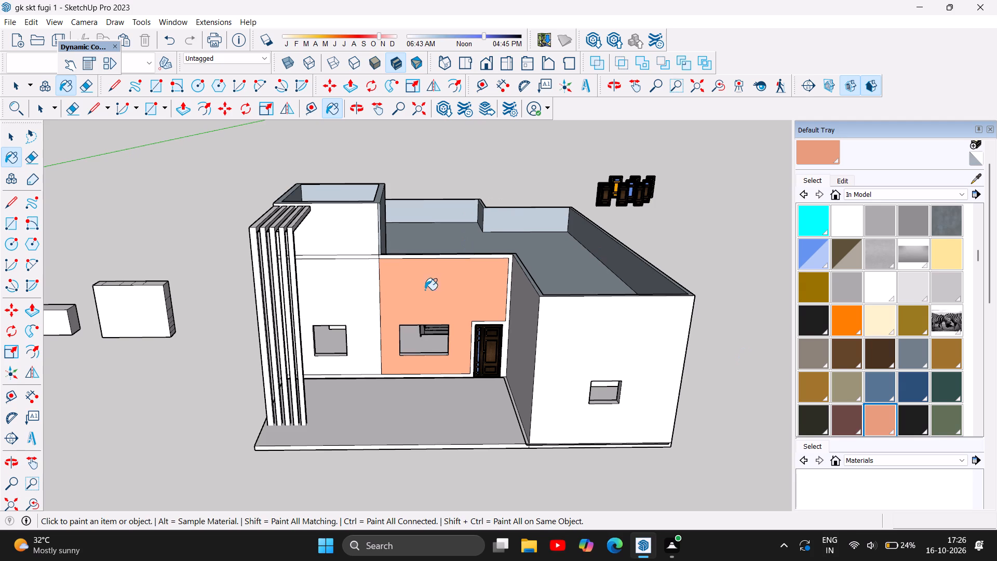
{"action": "left_click", "coordinate": [333, 284]}
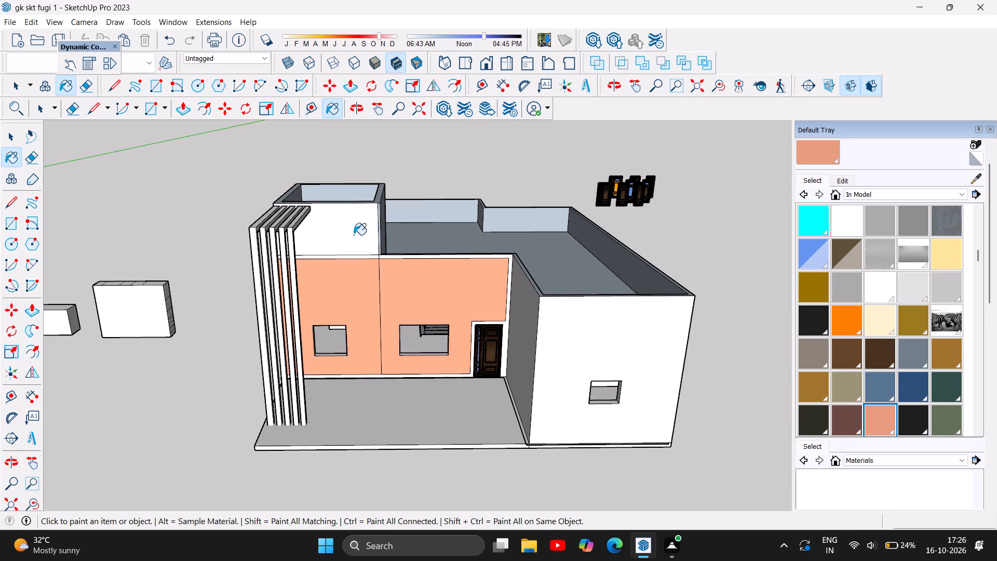
{"action": "left_click", "coordinate": [615, 352]}
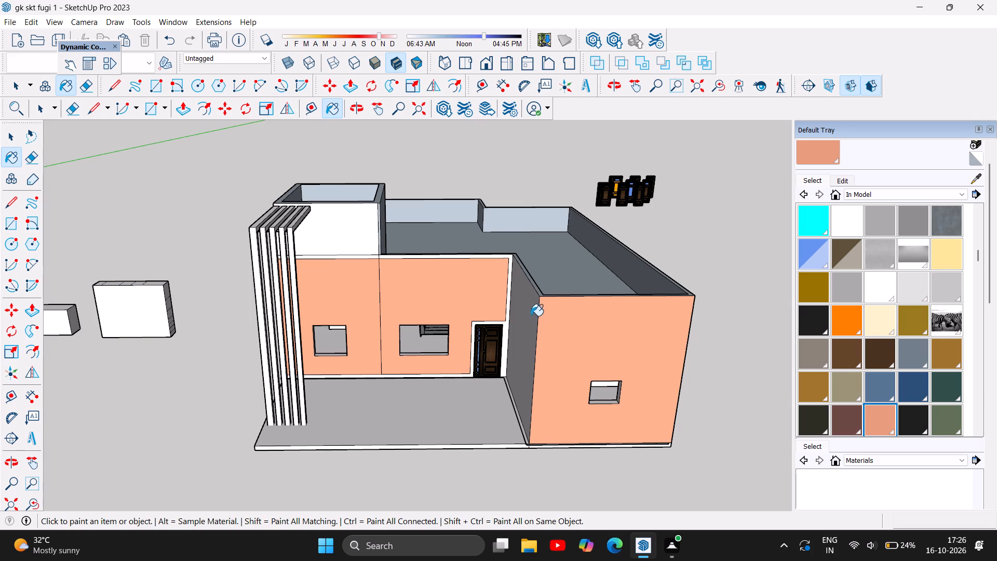
{"action": "left_click", "coordinate": [526, 314]}
Paint the white border framing the front facade panels and door with the mottled dark grey material from the model's materials.
{"action": "scroll", "coordinate": [344, 390], "scroll_direction": "down", "scroll_amount": 5}
{"action": "scroll", "coordinate": [419, 353], "scroll_direction": "up", "scroll_amount": 9}
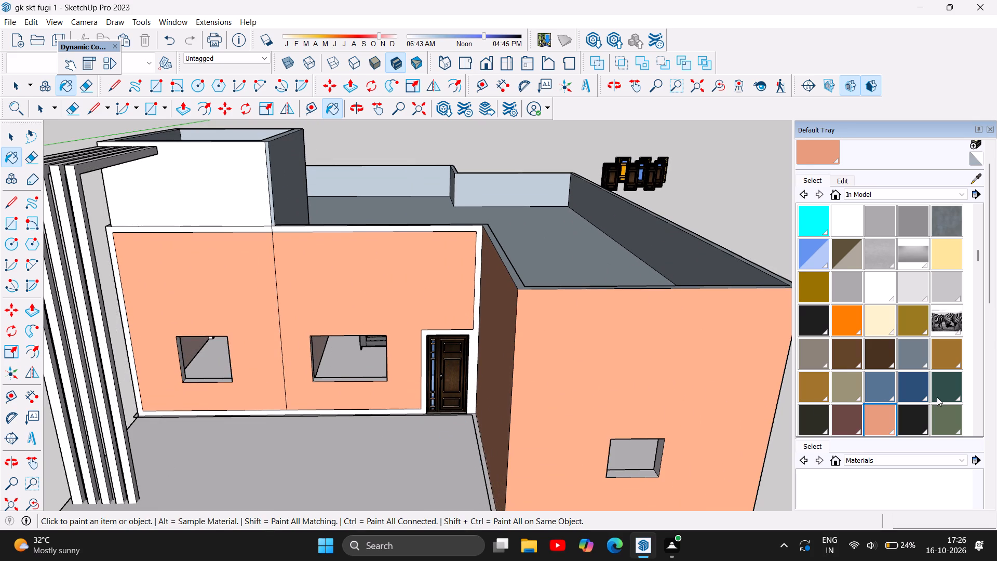
{"action": "left_click", "coordinate": [911, 397]}
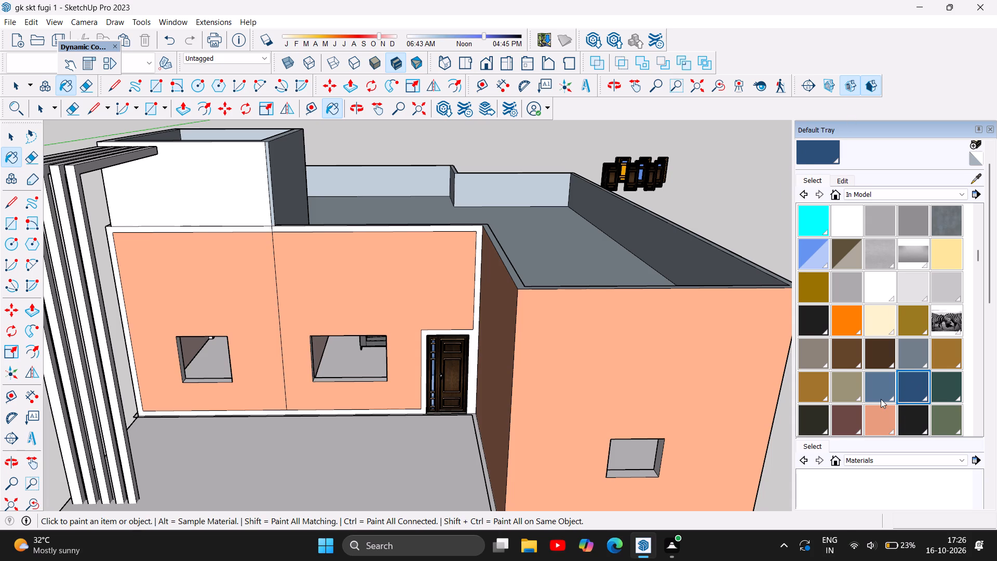
{"action": "scroll", "coordinate": [888, 358], "scroll_direction": "up", "scroll_amount": 1}
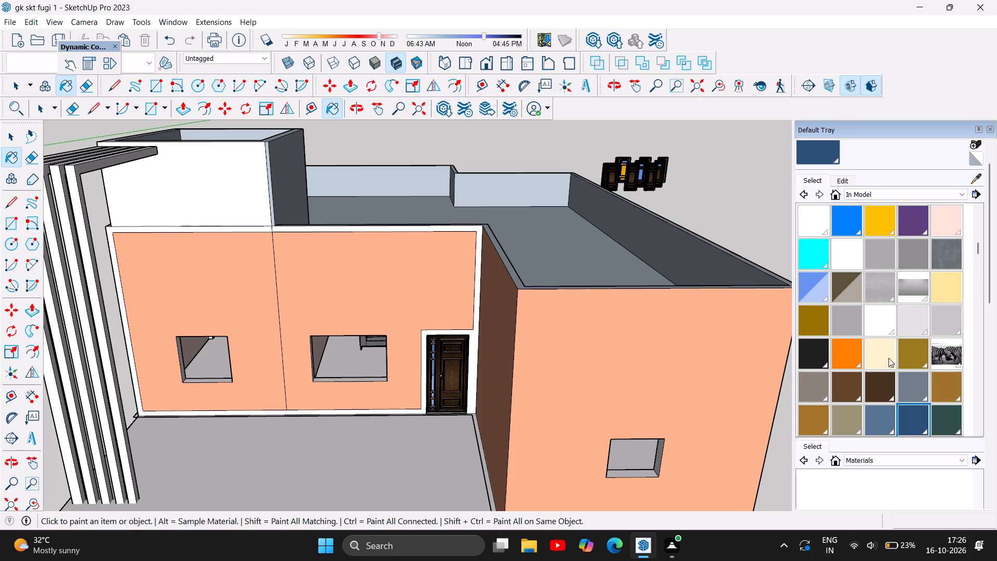
{"action": "scroll", "coordinate": [888, 358], "scroll_direction": "down", "scroll_amount": 1}
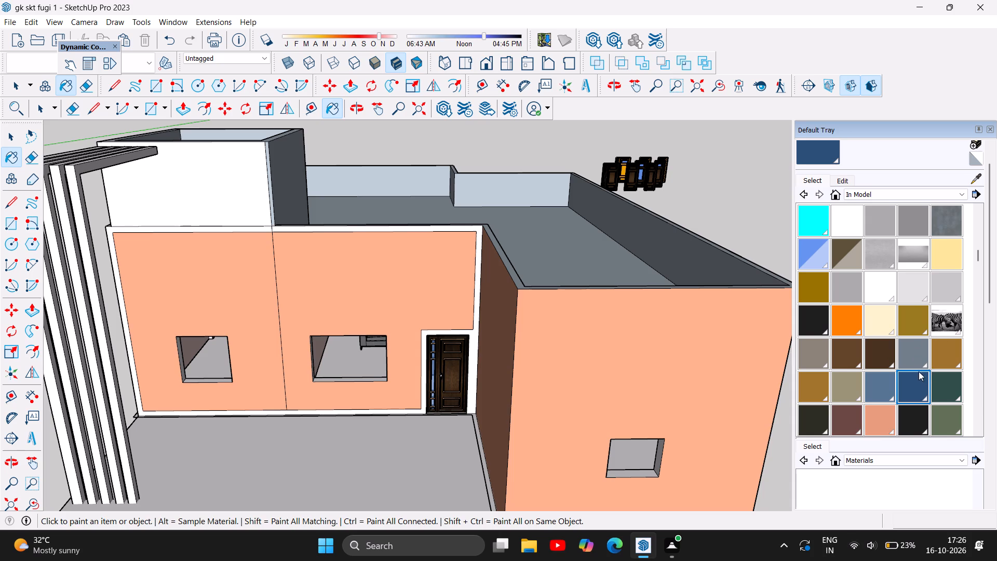
{"action": "scroll", "coordinate": [930, 303], "scroll_direction": "up", "scroll_amount": 1}
{"action": "left_click", "coordinate": [937, 261]}
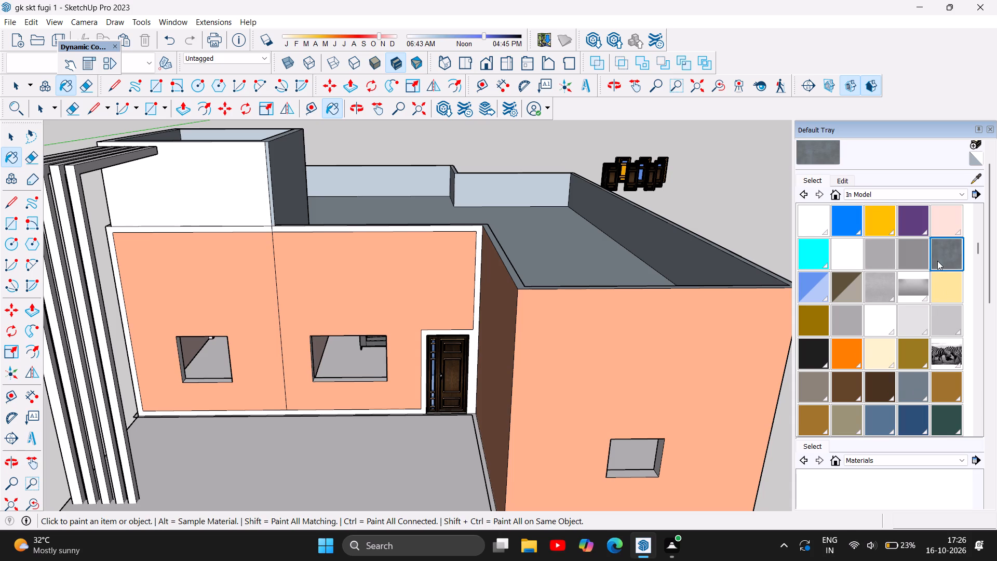
{"action": "scroll", "coordinate": [272, 228], "scroll_direction": "up", "scroll_amount": 3}
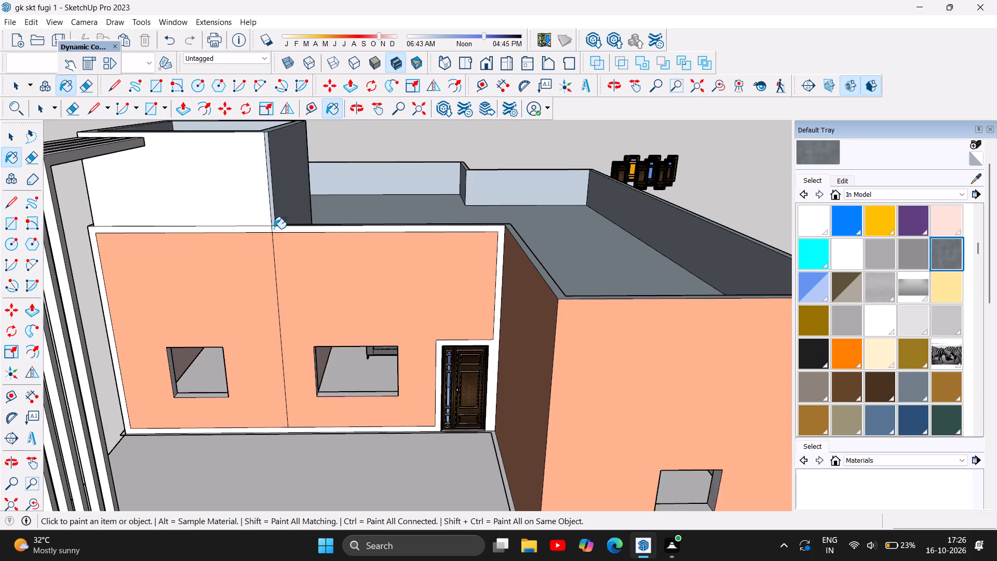
{"action": "left_click", "coordinate": [286, 233]}
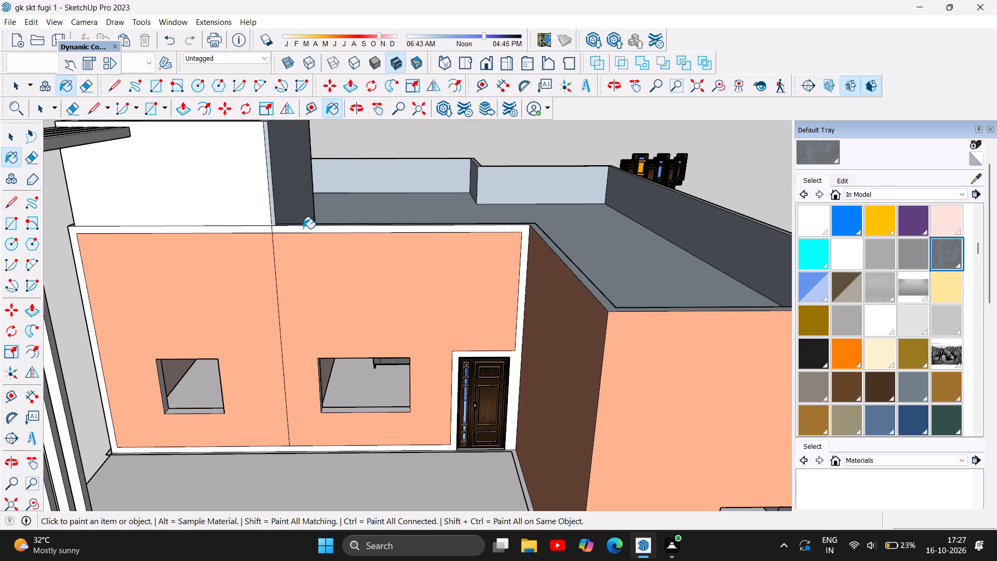
{"action": "scroll", "coordinate": [295, 234], "scroll_direction": "up", "scroll_amount": 11}
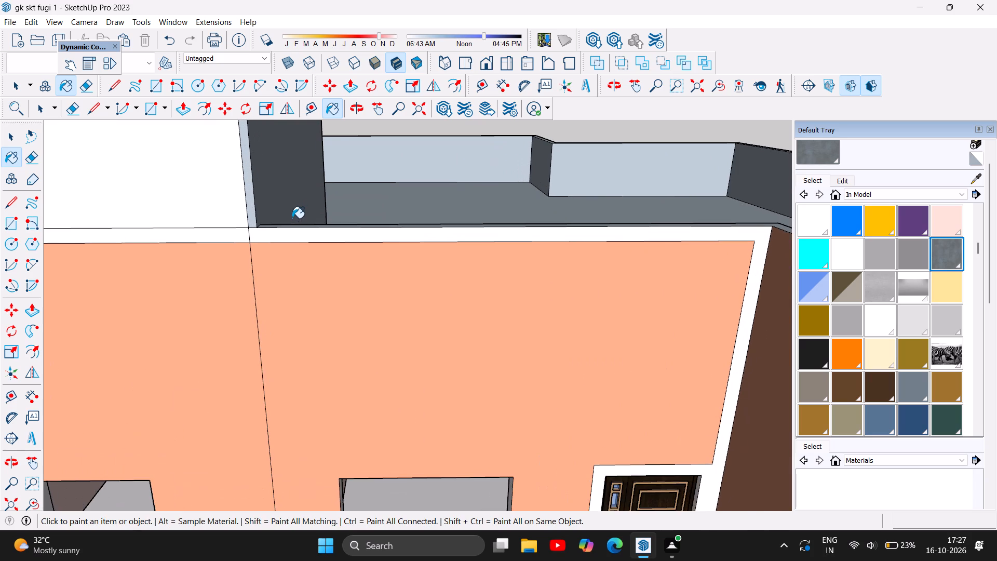
{"action": "scroll", "coordinate": [272, 237], "scroll_direction": "up", "scroll_amount": 6}
{"action": "left_click", "coordinate": [273, 237]}
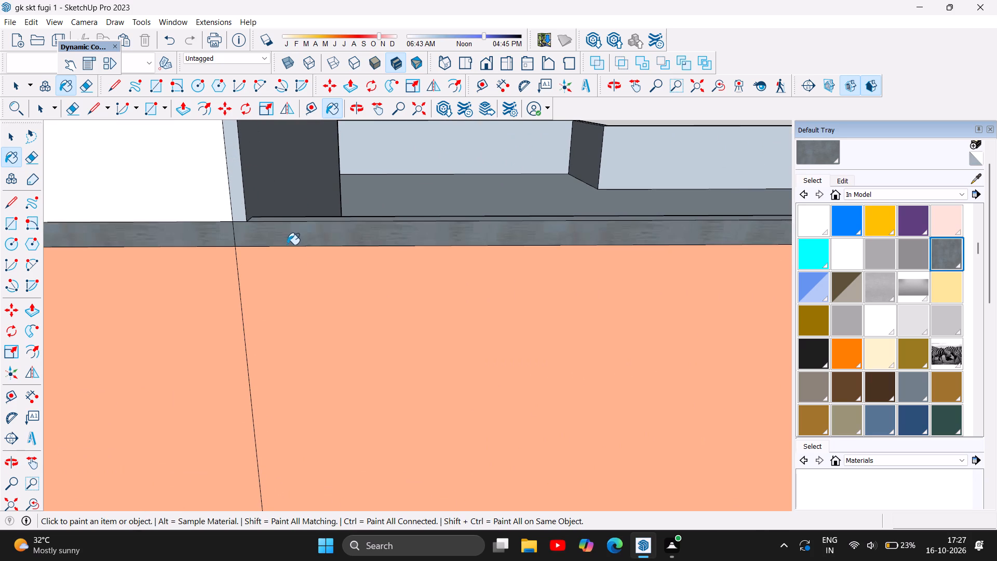
Paint the front faces of all five vertical fins beside the porch with the same mottled dark grey material.
{"action": "scroll", "coordinate": [380, 210], "scroll_direction": "up", "scroll_amount": 1}
{"action": "scroll", "coordinate": [396, 193], "scroll_direction": "down", "scroll_amount": 10}
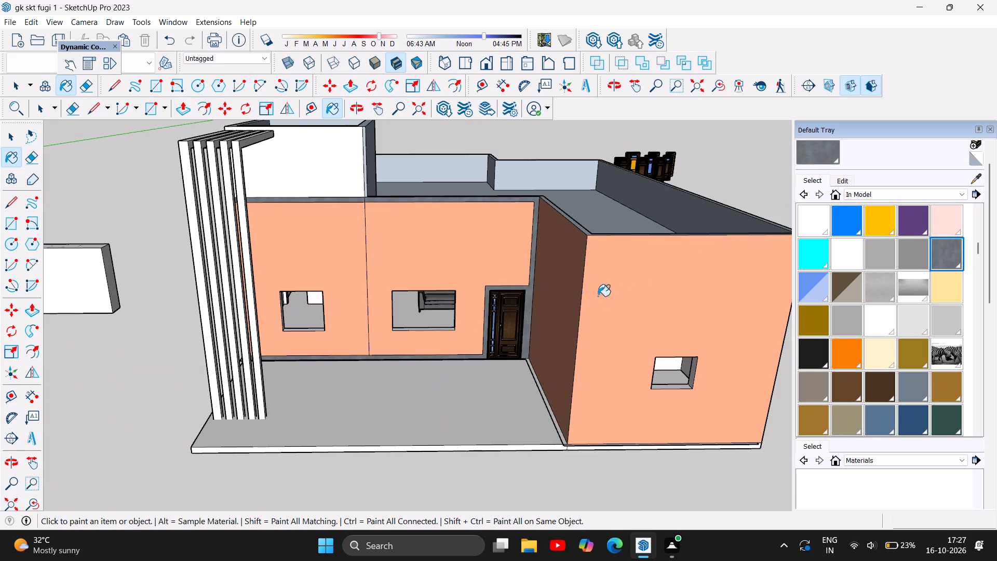
{"action": "scroll", "coordinate": [198, 315], "scroll_direction": "up", "scroll_amount": 3}
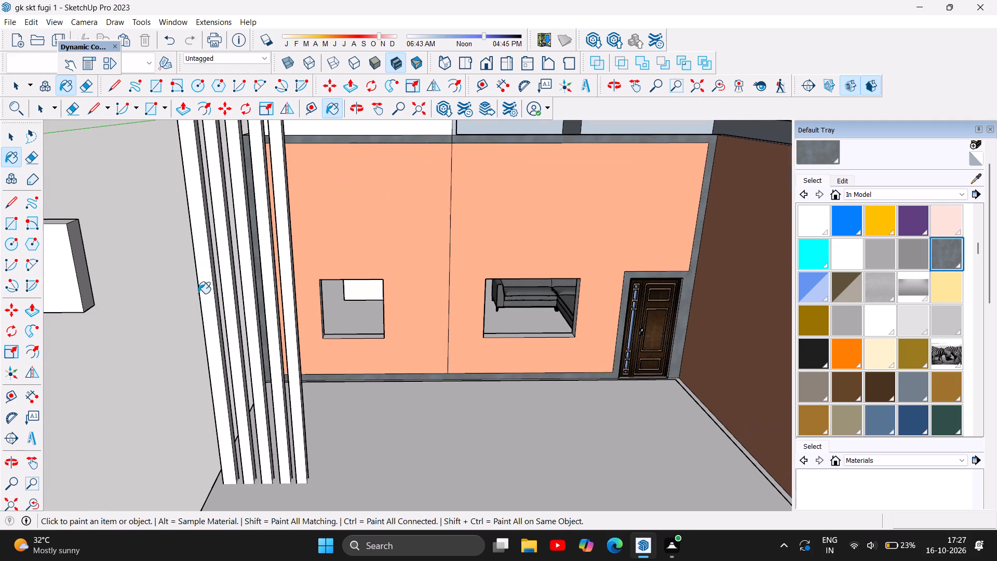
{"action": "left_click", "coordinate": [205, 291]}
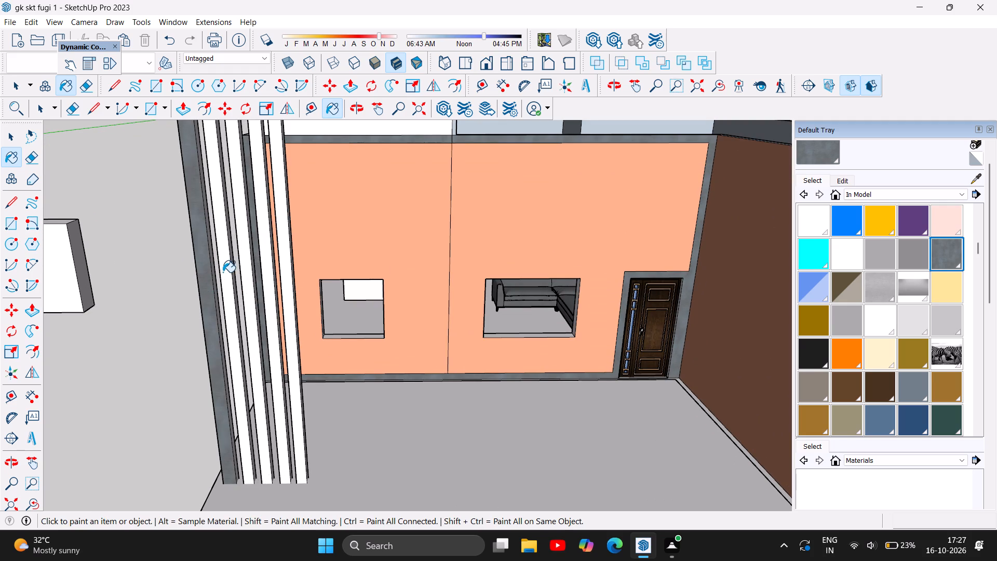
{"action": "left_click", "coordinate": [223, 272]}
{"action": "left_click", "coordinate": [245, 265]}
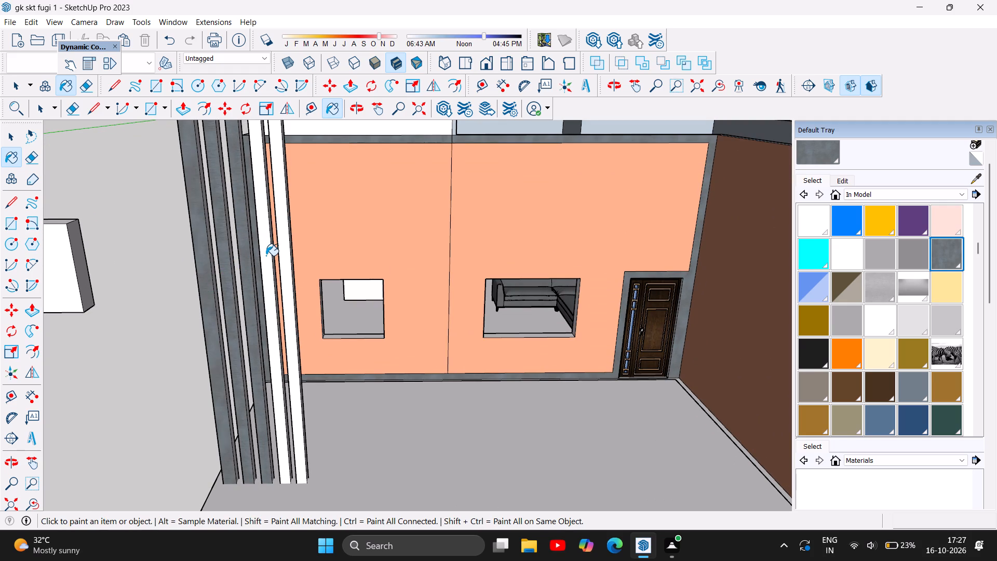
{"action": "left_click", "coordinate": [266, 256]}
{"action": "left_click", "coordinate": [287, 248]}
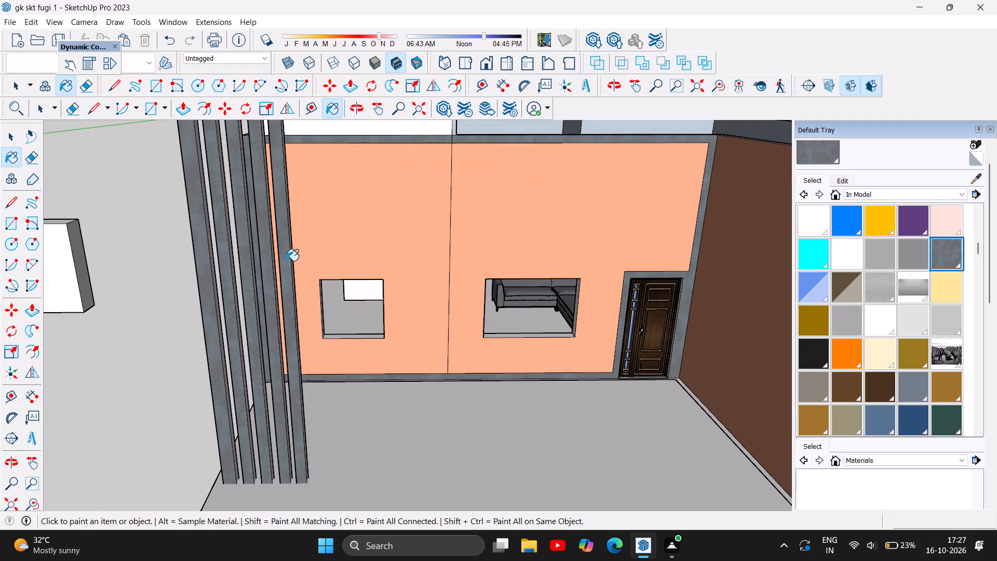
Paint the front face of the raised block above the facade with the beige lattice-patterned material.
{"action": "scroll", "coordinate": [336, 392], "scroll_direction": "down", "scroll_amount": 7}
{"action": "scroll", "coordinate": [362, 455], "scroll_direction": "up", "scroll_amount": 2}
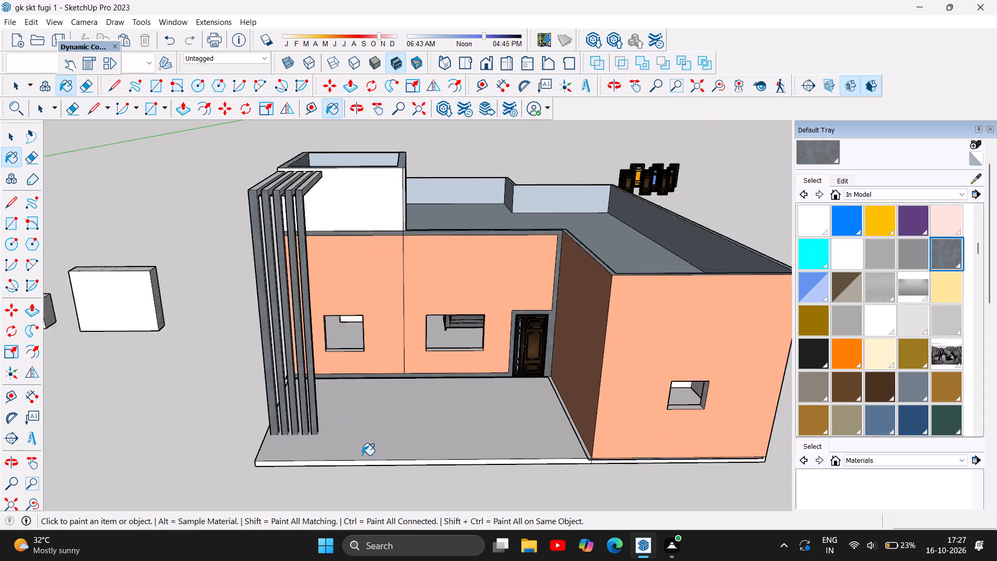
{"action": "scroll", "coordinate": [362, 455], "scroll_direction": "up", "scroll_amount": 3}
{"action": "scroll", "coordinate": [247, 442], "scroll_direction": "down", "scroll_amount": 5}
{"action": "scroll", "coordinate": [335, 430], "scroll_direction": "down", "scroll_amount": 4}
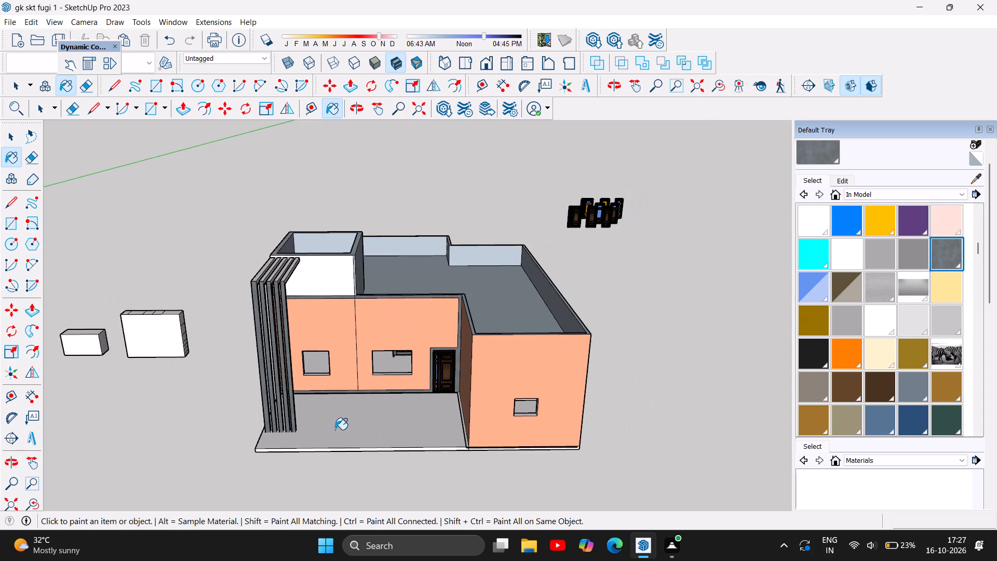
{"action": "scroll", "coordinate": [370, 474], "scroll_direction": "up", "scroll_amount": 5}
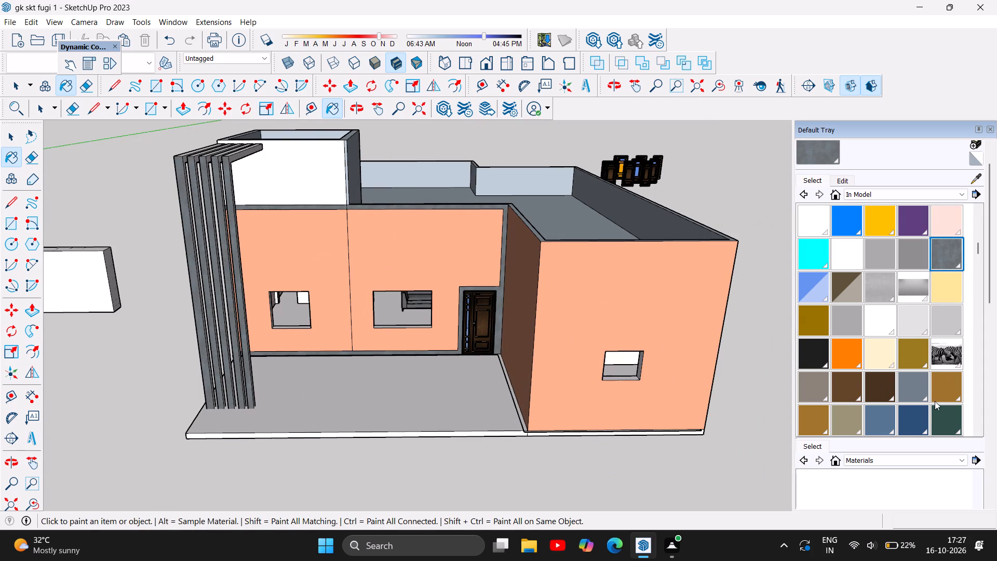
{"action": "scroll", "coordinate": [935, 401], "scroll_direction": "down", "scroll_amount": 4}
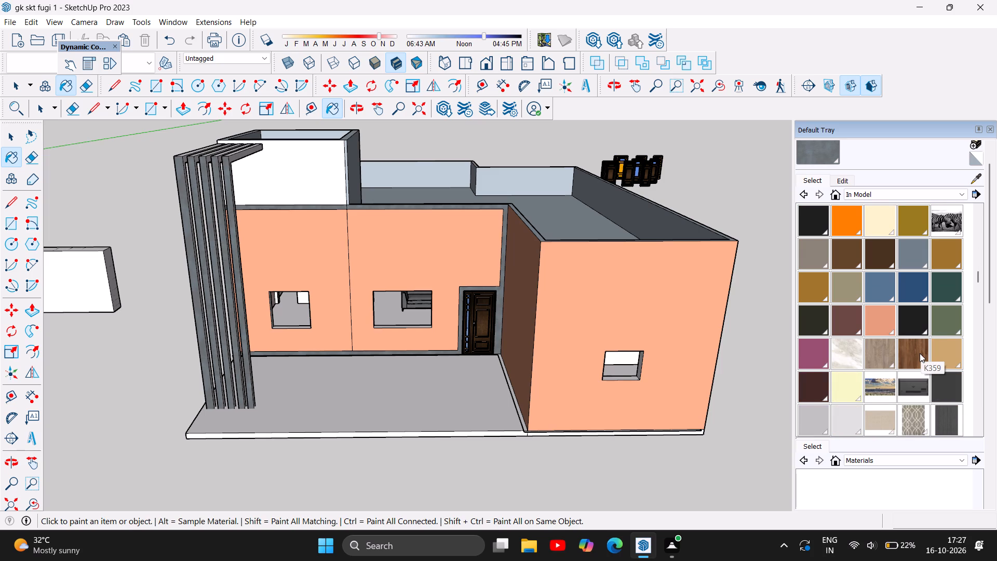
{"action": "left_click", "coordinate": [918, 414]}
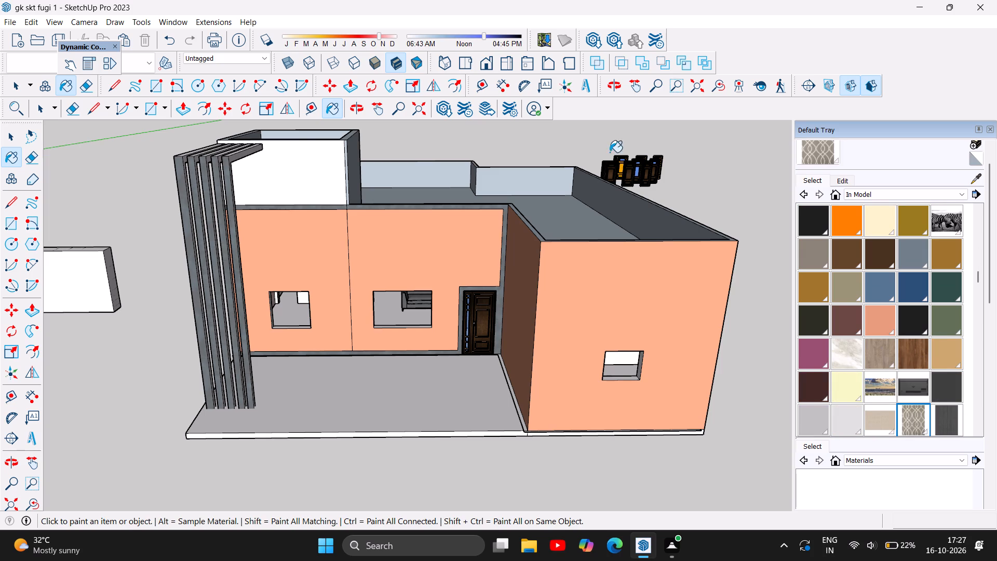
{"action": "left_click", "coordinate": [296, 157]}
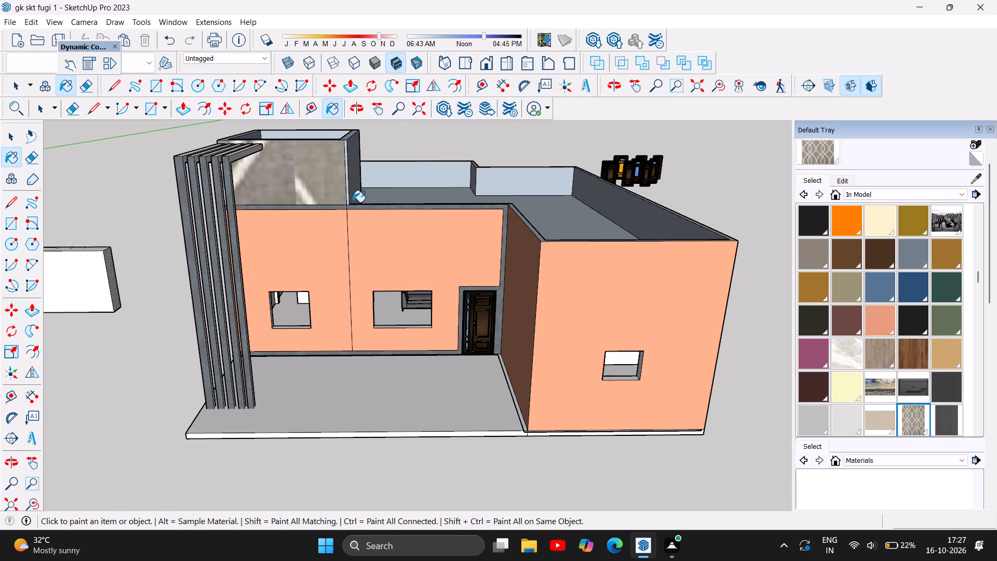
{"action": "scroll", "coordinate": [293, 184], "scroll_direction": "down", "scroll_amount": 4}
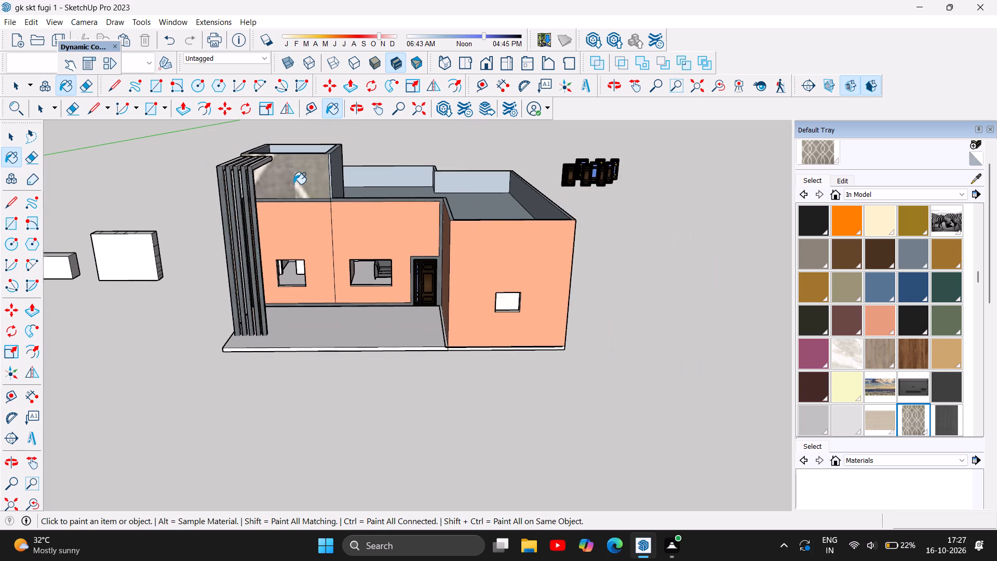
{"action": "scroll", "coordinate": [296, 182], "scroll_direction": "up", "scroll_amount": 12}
Paint the raised block's front face with the light grey floral-patterned material from the model's materials.
{"action": "scroll", "coordinate": [283, 202], "scroll_direction": "down", "scroll_amount": 4}
{"action": "scroll", "coordinate": [888, 410], "scroll_direction": "down", "scroll_amount": 4}
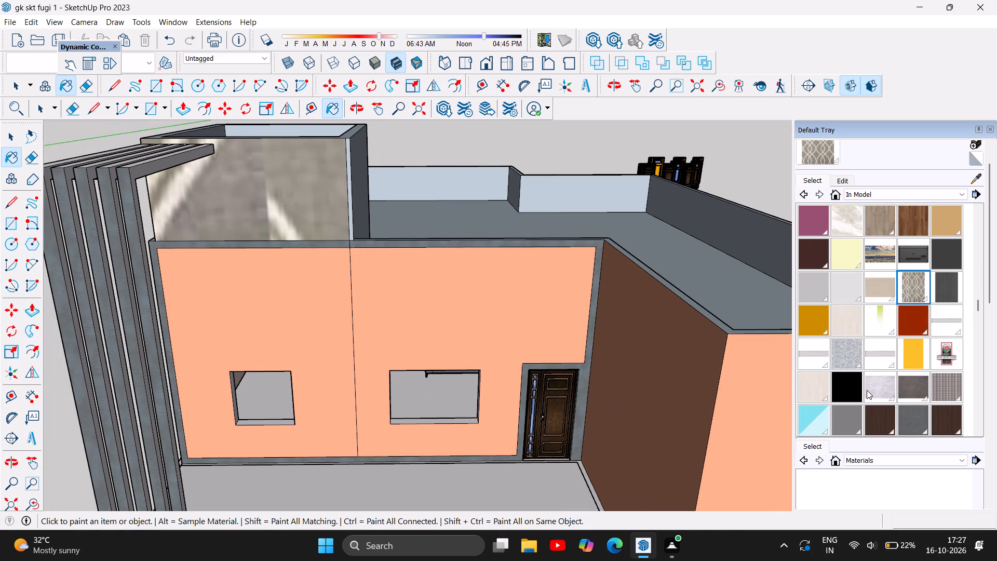
{"action": "scroll", "coordinate": [875, 366], "scroll_direction": "down", "scroll_amount": 1}
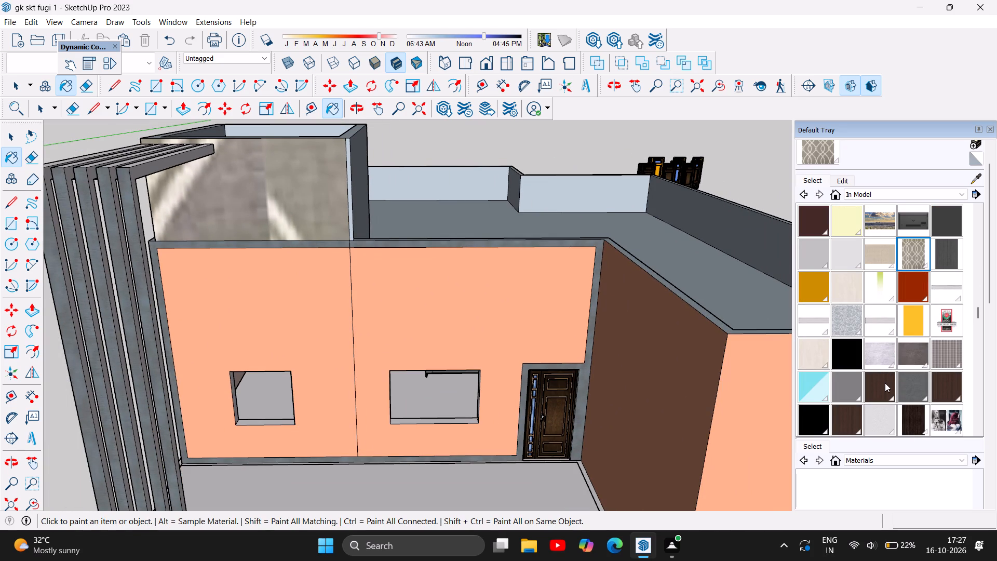
{"action": "left_click", "coordinate": [885, 383]}
{"action": "right_click", "coordinate": [933, 347]}
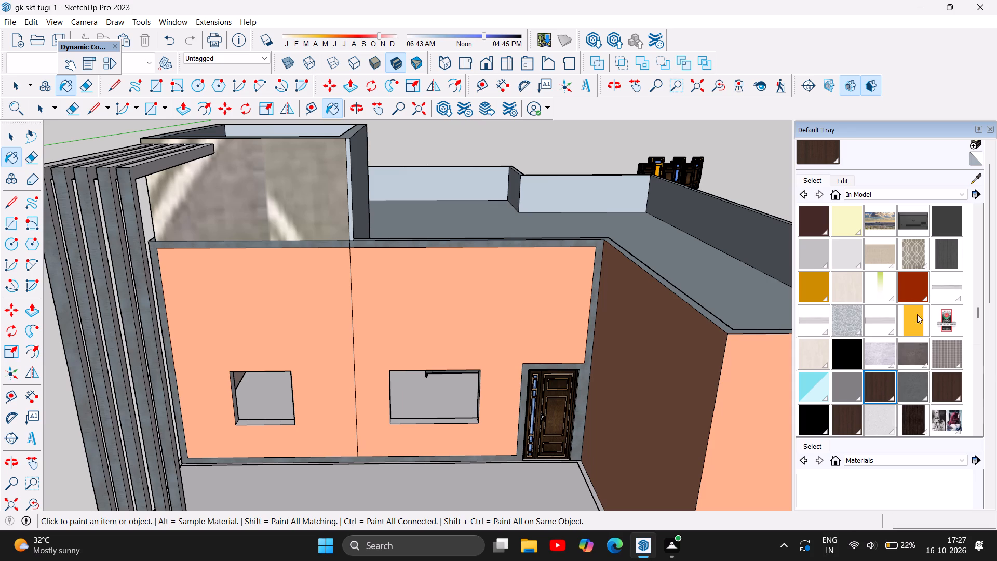
{"action": "left_click", "coordinate": [848, 317]}
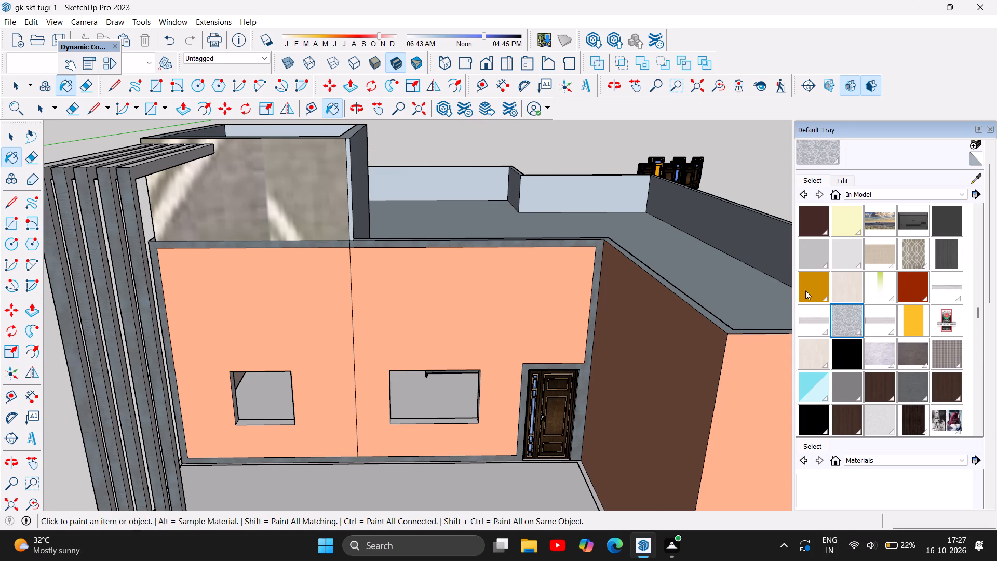
{"action": "left_click", "coordinate": [245, 190]}
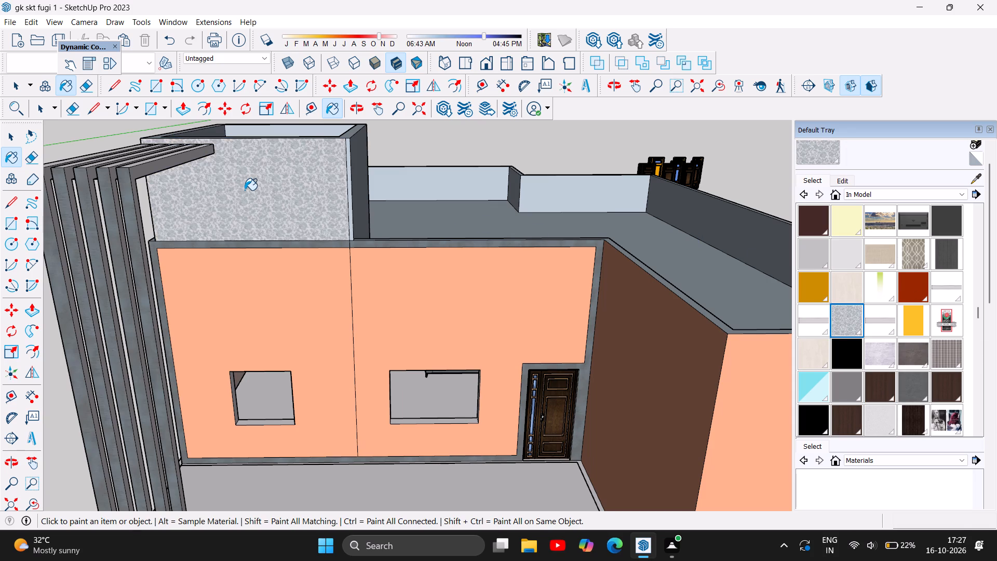
Paint the remaining narrow strip at the edge of the raised block's front face with the same light grey floral material.
{"action": "scroll", "coordinate": [335, 205], "scroll_direction": "down", "scroll_amount": 9}
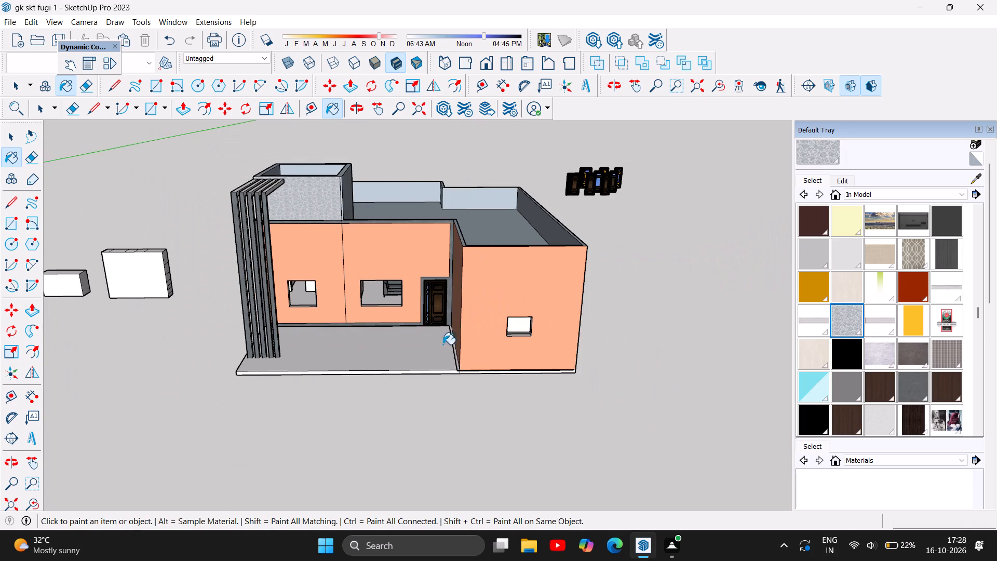
{"action": "scroll", "coordinate": [415, 348], "scroll_direction": "up", "scroll_amount": 6}
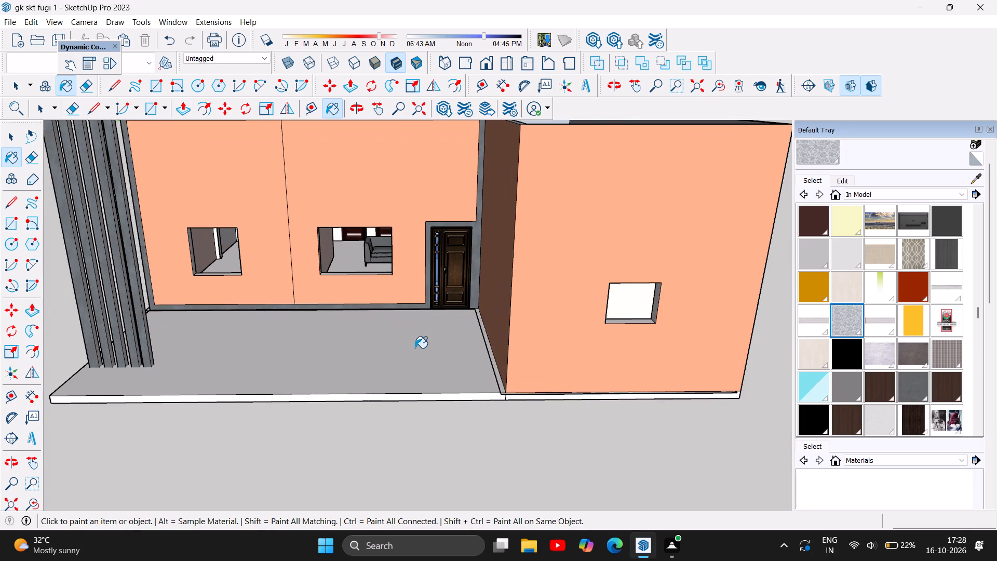
{"action": "scroll", "coordinate": [447, 352], "scroll_direction": "down", "scroll_amount": 12}
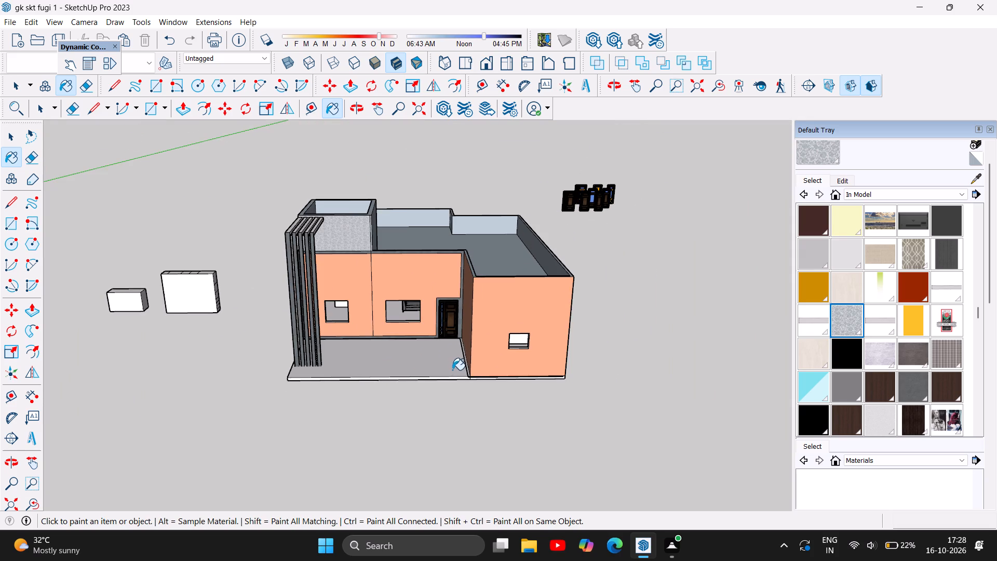
{"action": "scroll", "coordinate": [307, 325], "scroll_direction": "down", "scroll_amount": 5}
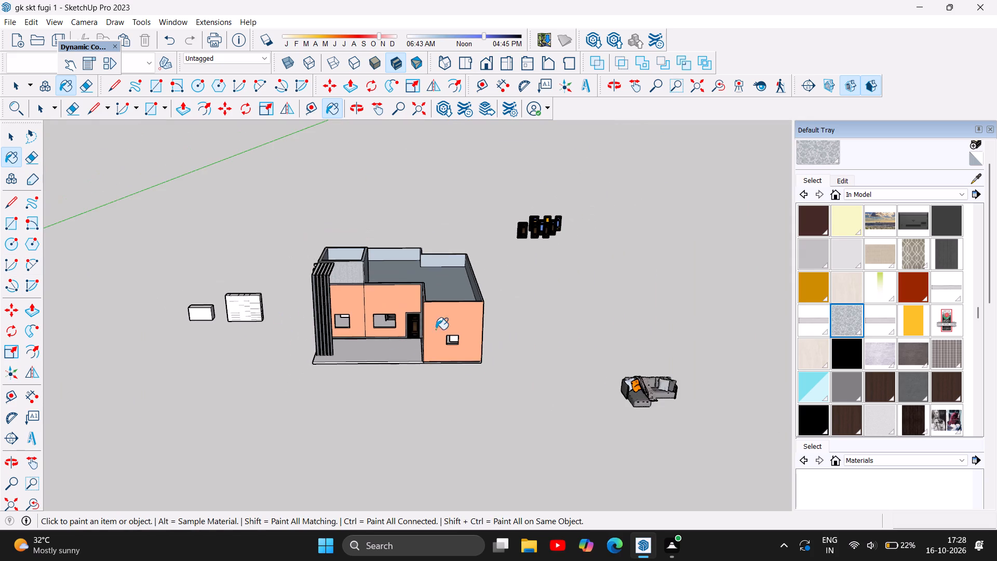
{"action": "scroll", "coordinate": [217, 319], "scroll_direction": "up", "scroll_amount": 6}
{"action": "scroll", "coordinate": [357, 355], "scroll_direction": "up", "scroll_amount": 1}
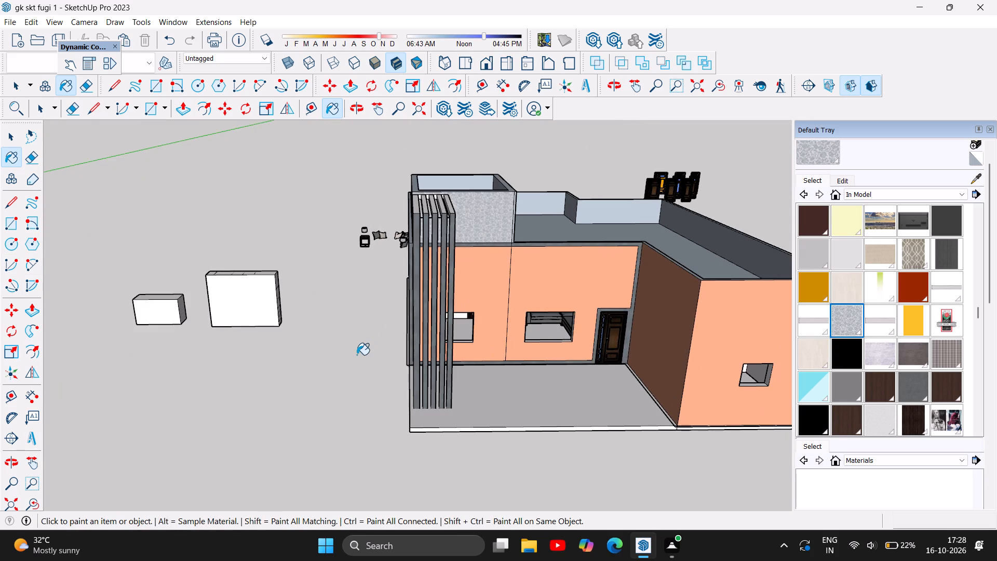
{"action": "scroll", "coordinate": [571, 230], "scroll_direction": "up", "scroll_amount": 4}
{"action": "scroll", "coordinate": [517, 239], "scroll_direction": "up", "scroll_amount": 3}
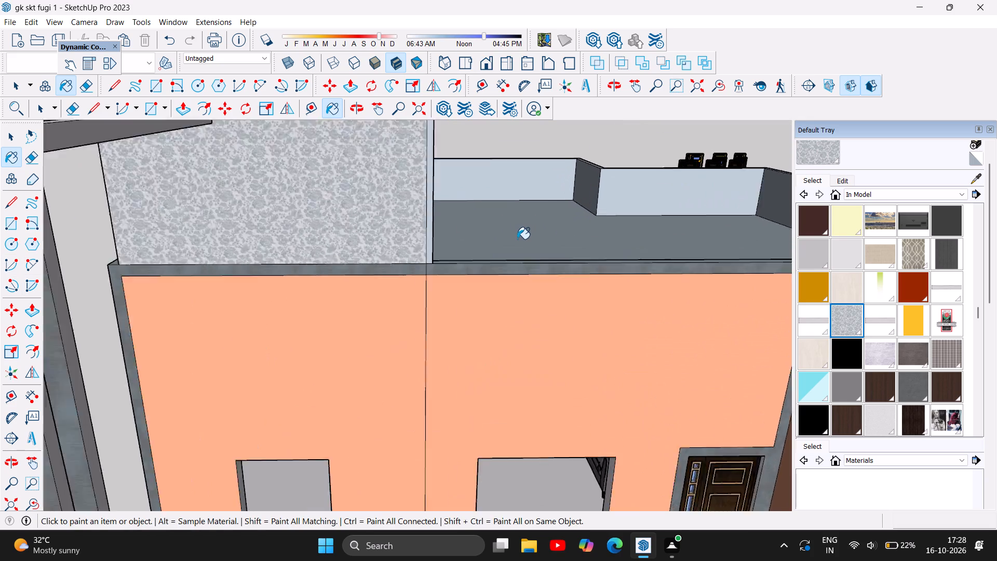
{"action": "scroll", "coordinate": [517, 239], "scroll_direction": "up", "scroll_amount": 2}
{"action": "left_click", "coordinate": [379, 210]}
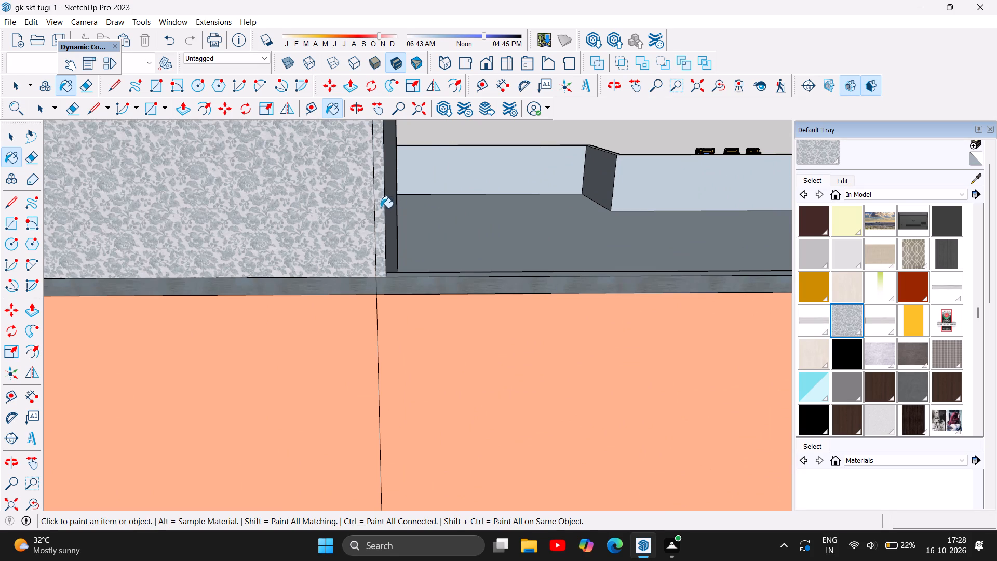
{"action": "scroll", "coordinate": [414, 249], "scroll_direction": "down", "scroll_amount": 13}
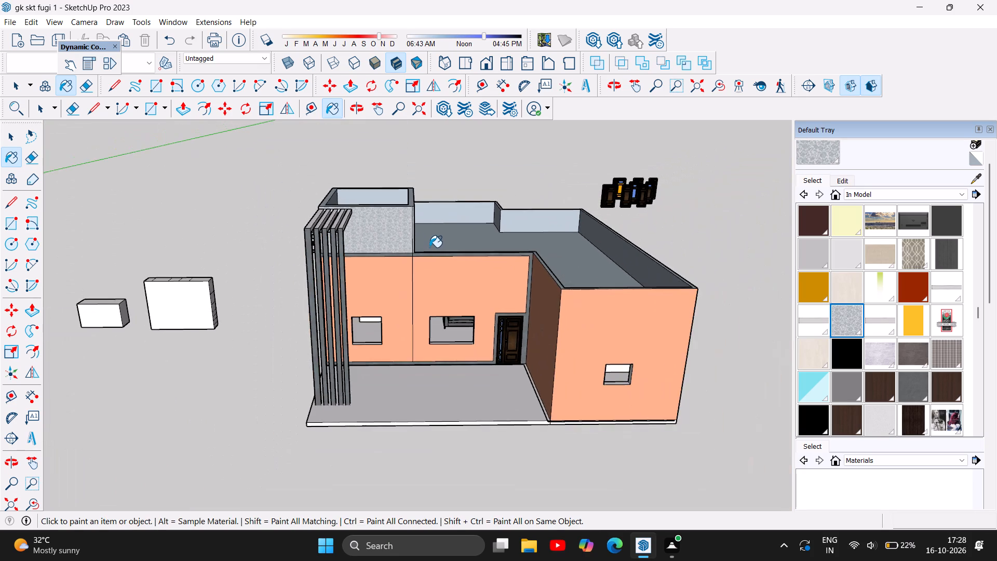
{"action": "scroll", "coordinate": [397, 253], "scroll_direction": "up", "scroll_amount": 6}
{"action": "scroll", "coordinate": [421, 210], "scroll_direction": "up", "scroll_amount": 6}
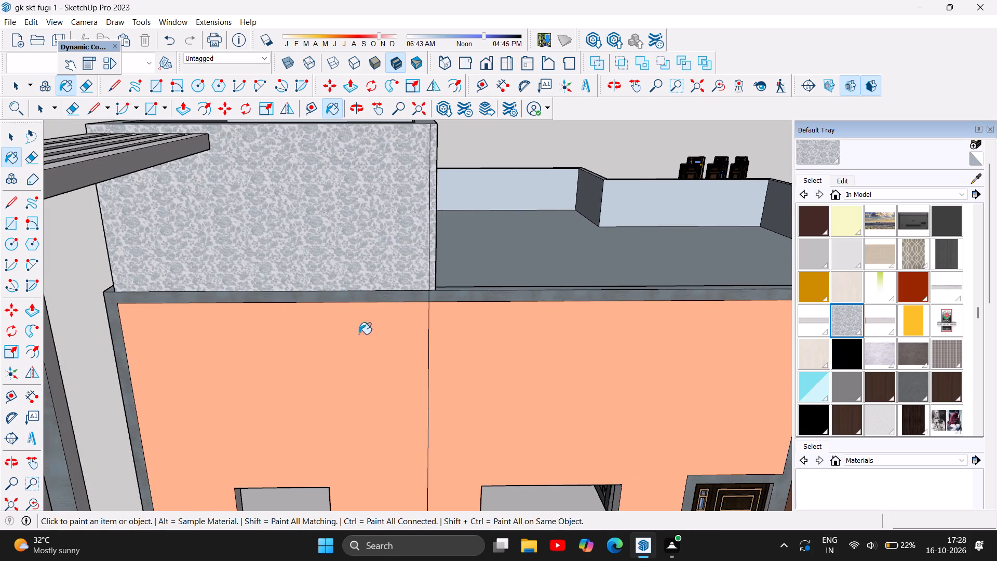
Paint the blank exterior side wall on the fin side of the house with the salmon material already used on the facade.
{"action": "scroll", "coordinate": [344, 332], "scroll_direction": "down", "scroll_amount": 17}
{"action": "scroll", "coordinate": [353, 317], "scroll_direction": "down", "scroll_amount": 4}
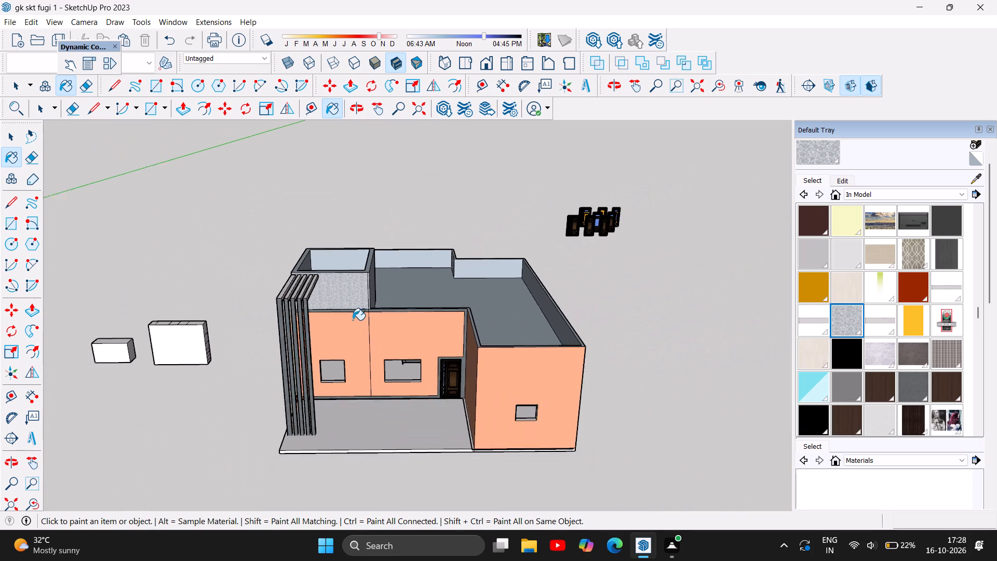
{"action": "left_click", "coordinate": [357, 107]}
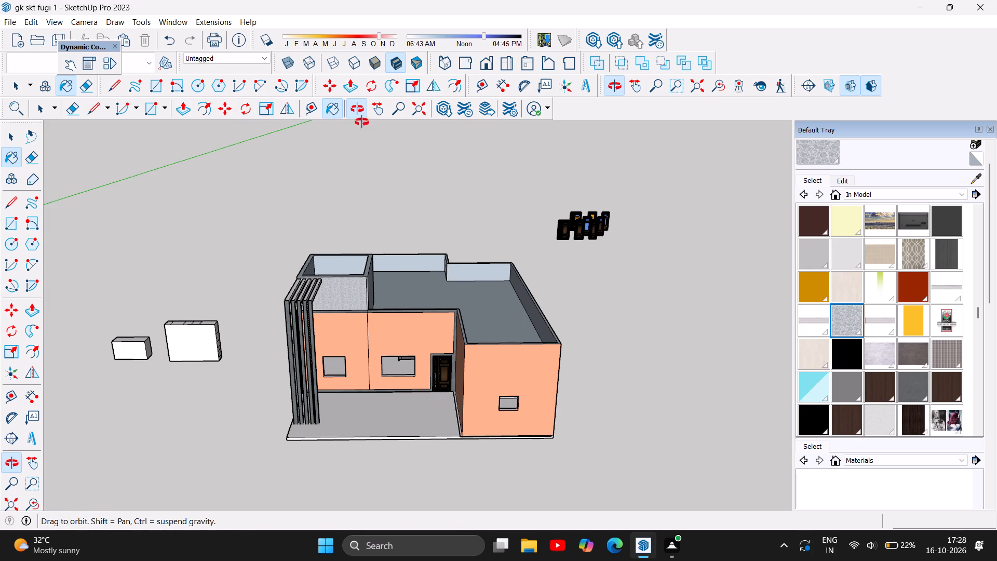
{"action": "left_click_drag", "start_coordinate": [246, 316], "coordinate": [486, 244]}
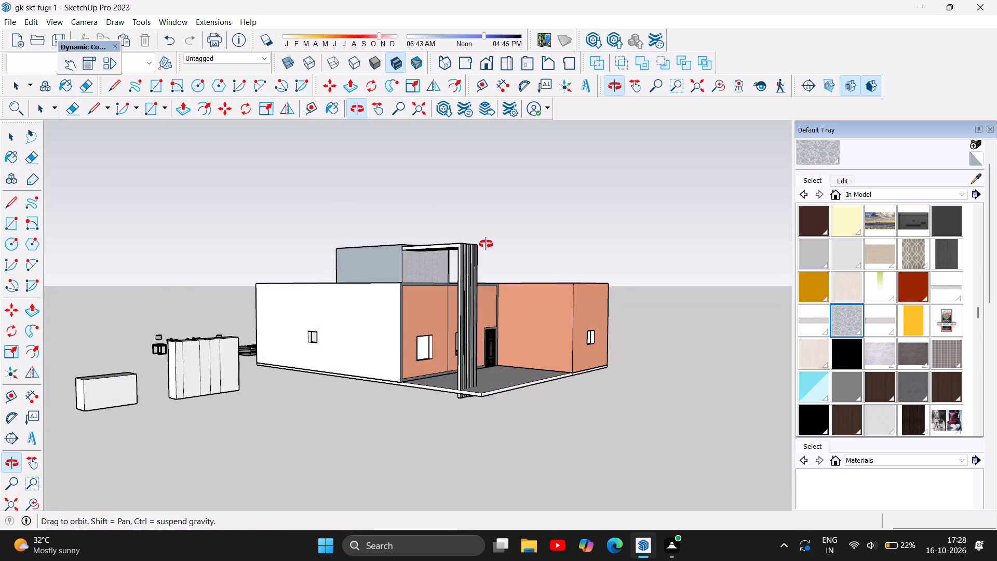
{"action": "left_click_drag", "start_coordinate": [486, 244], "coordinate": [509, 286]}
{"action": "scroll", "coordinate": [874, 342], "scroll_direction": "up", "scroll_amount": 1}
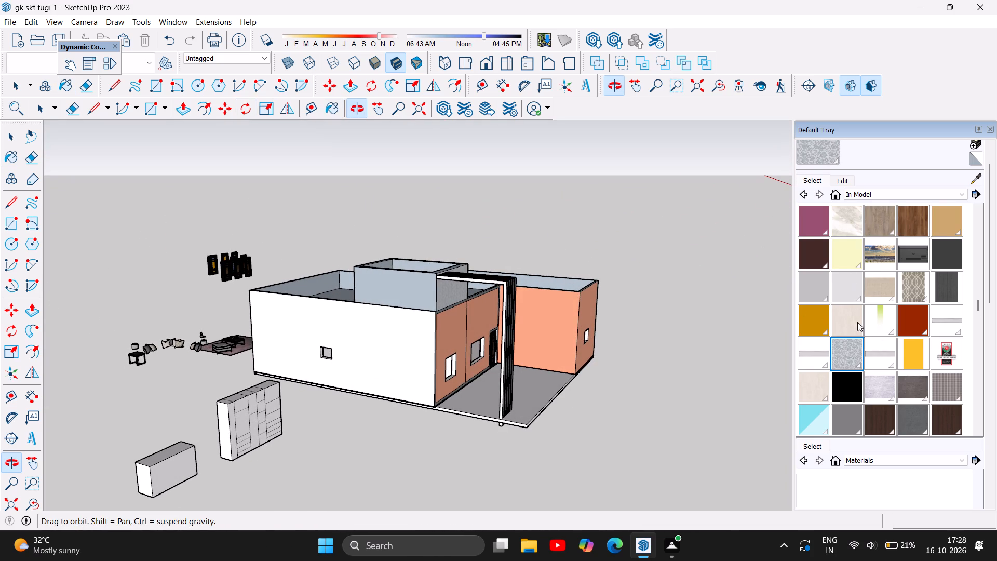
{"action": "scroll", "coordinate": [864, 330], "scroll_direction": "up", "scroll_amount": 2}
{"action": "left_click", "coordinate": [874, 257]}
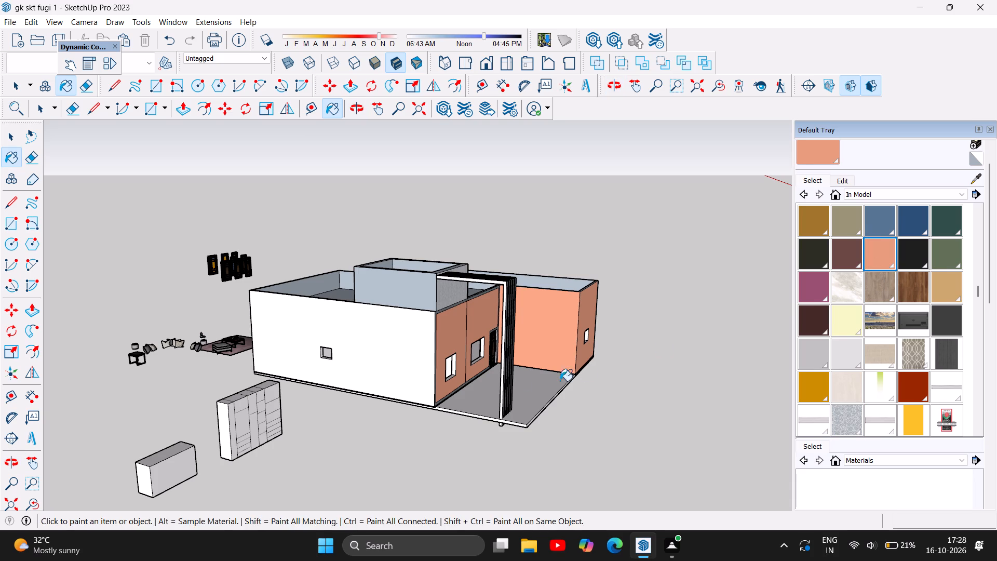
{"action": "left_click", "coordinate": [399, 355]}
Paint the long exterior side wall on the opposite side of the house with the same salmon material.
{"action": "scroll", "coordinate": [331, 451], "scroll_direction": "down", "scroll_amount": 6}
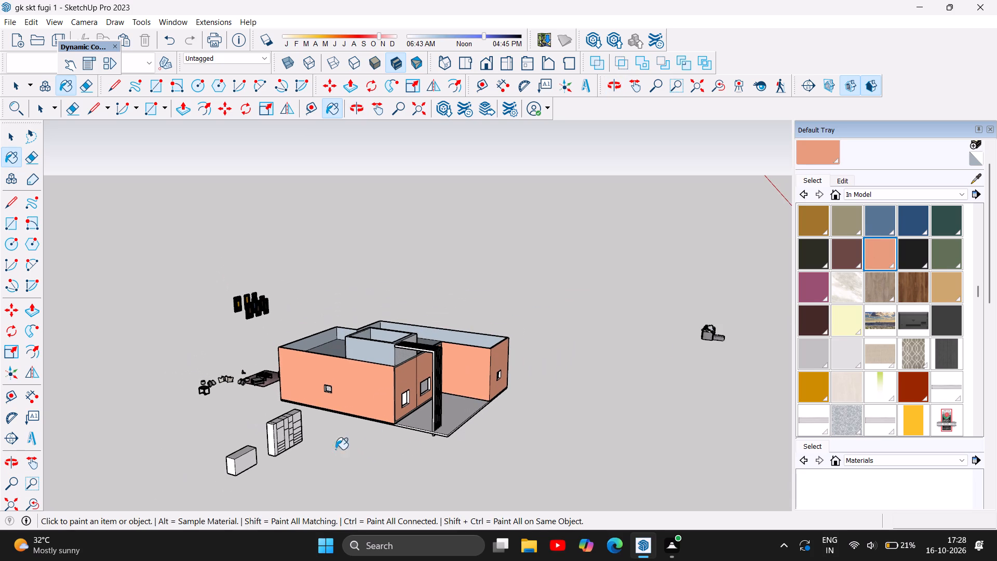
{"action": "left_click", "coordinate": [361, 111]}
{"action": "left_click_drag", "start_coordinate": [528, 308], "coordinate": [166, 317]}
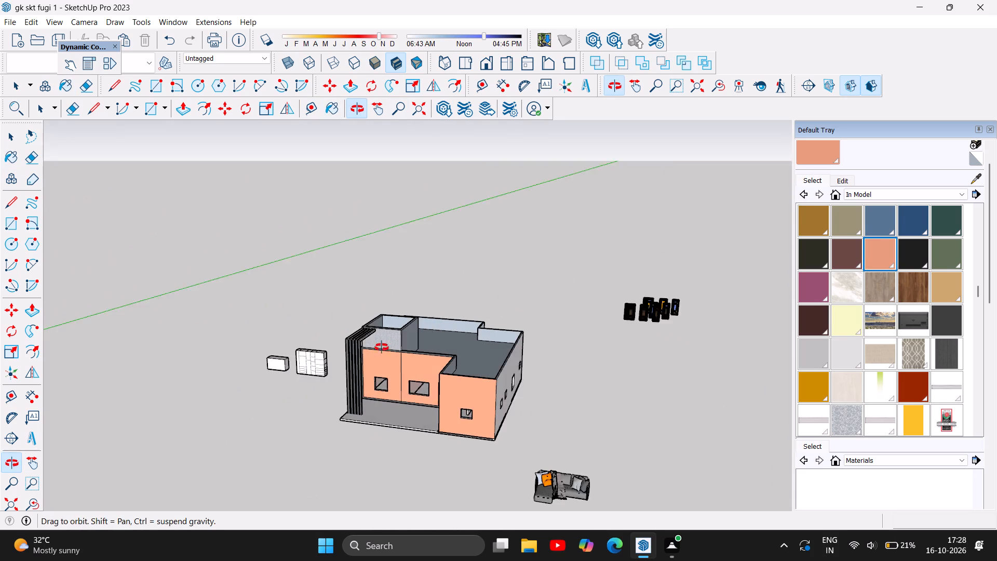
{"action": "left_click_drag", "start_coordinate": [521, 367], "coordinate": [347, 329]}
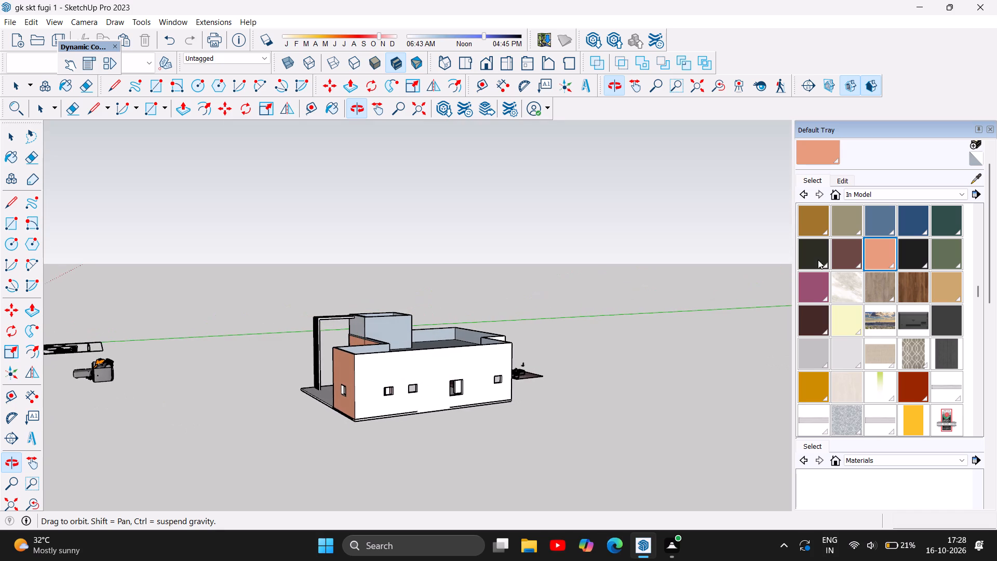
{"action": "left_click", "coordinate": [872, 246]}
{"action": "left_click", "coordinate": [441, 369]}
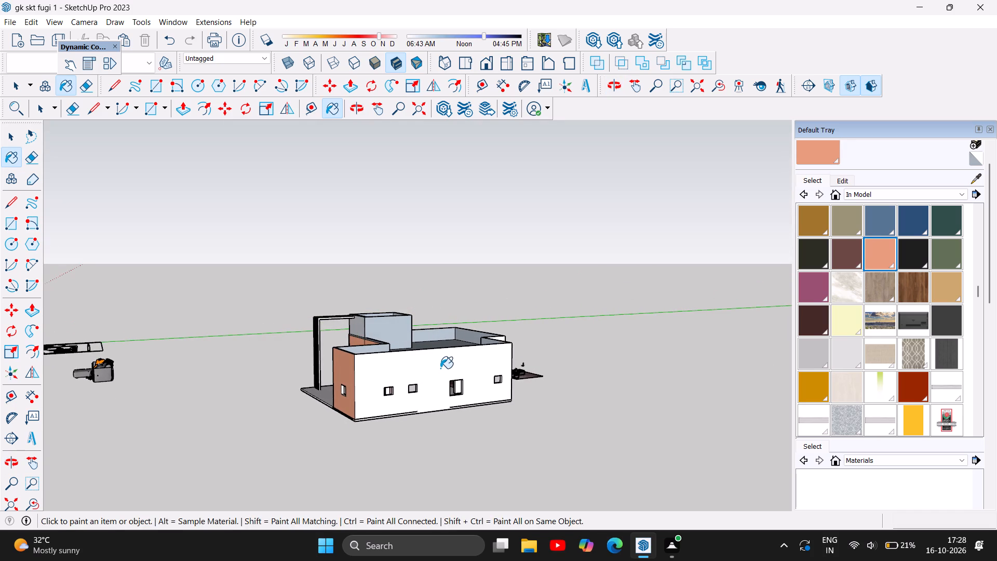
Paint the three faces of the stepped rear exterior wall with the same salmon material.
{"action": "left_click", "coordinate": [355, 109]}
{"action": "left_click_drag", "start_coordinate": [569, 354], "coordinate": [454, 347]}
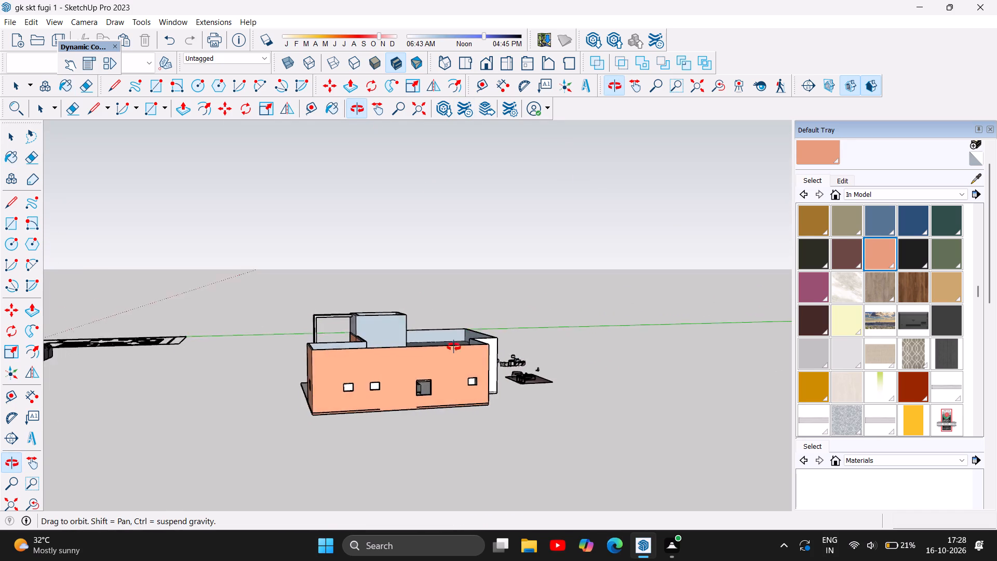
{"action": "left_click_drag", "start_coordinate": [454, 347], "coordinate": [234, 309]}
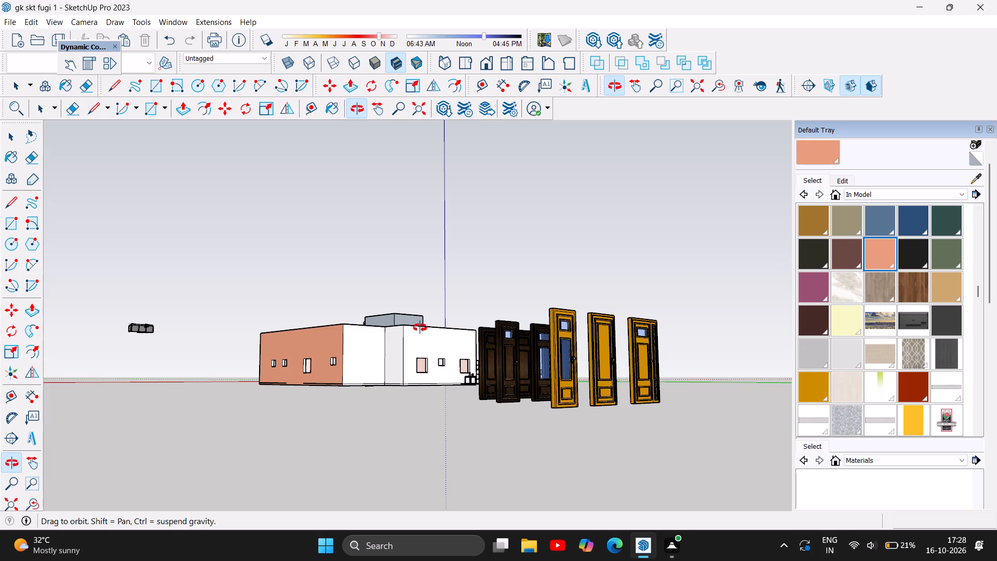
{"action": "left_click", "coordinate": [883, 256]}
{"action": "left_click", "coordinate": [364, 370]}
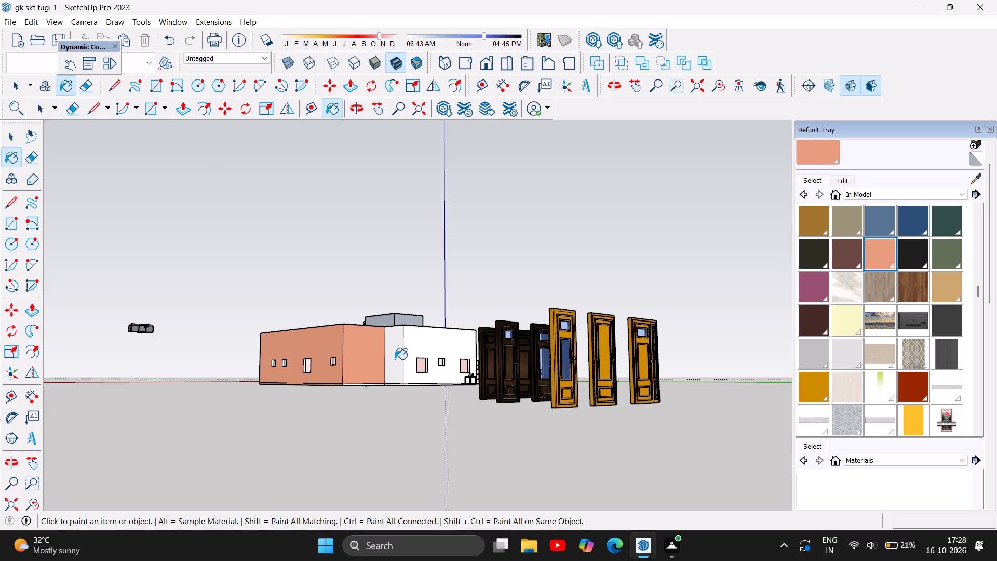
{"action": "left_click", "coordinate": [395, 359]}
{"action": "left_click", "coordinate": [435, 352]}
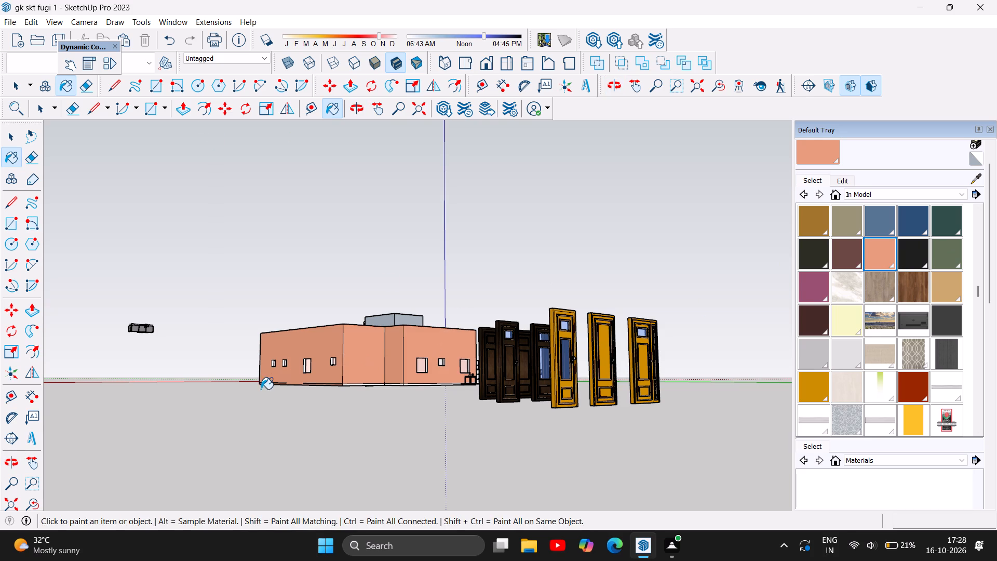
Examine the painted exterior from all sides of the house, ending at the front facade and porch.
{"action": "scroll", "coordinate": [269, 414], "scroll_direction": "down", "scroll_amount": 4}
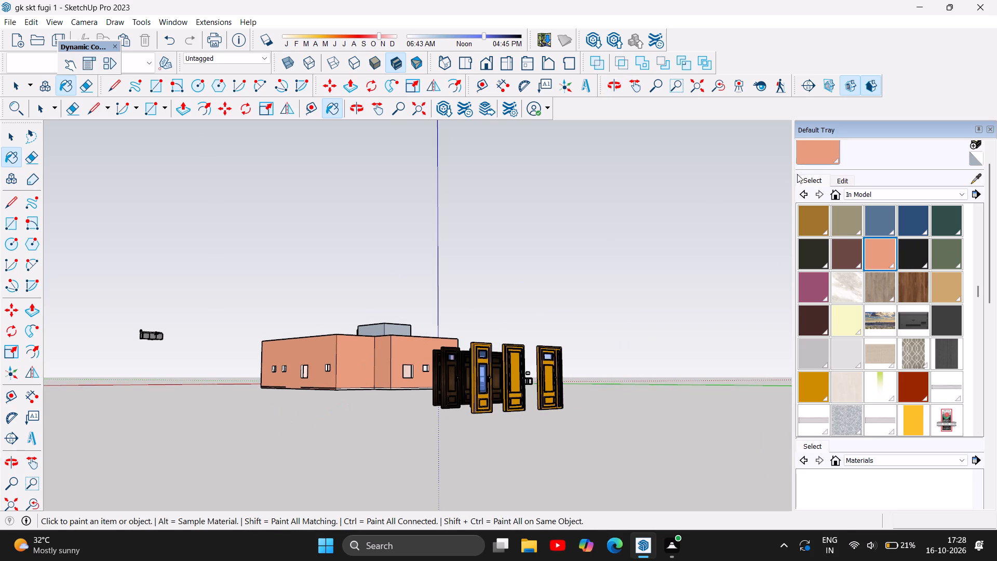
{"action": "scroll", "coordinate": [441, 431], "scroll_direction": "down", "scroll_amount": 6}
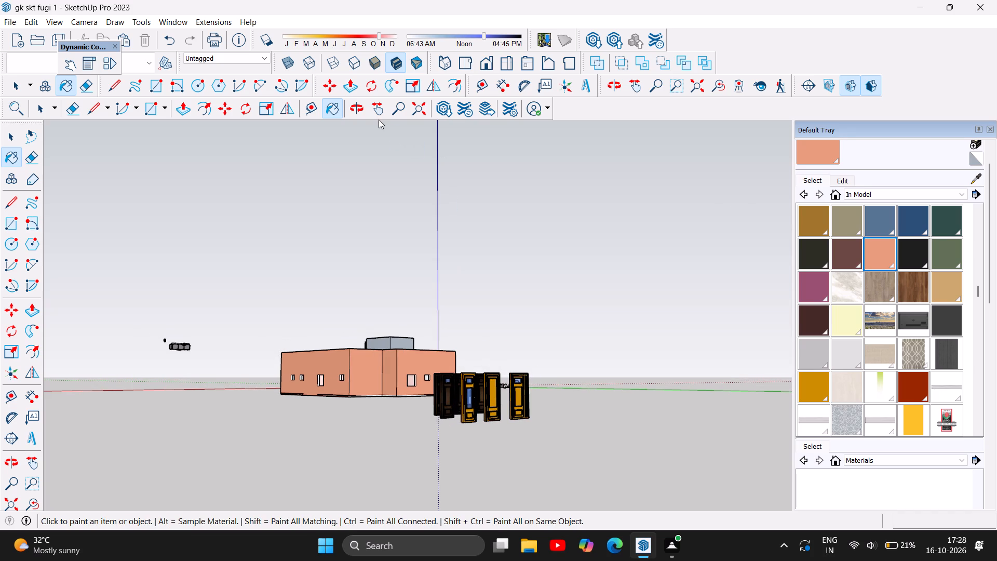
{"action": "left_click", "coordinate": [354, 111]}
{"action": "left_click_drag", "start_coordinate": [382, 346], "coordinate": [359, 476]}
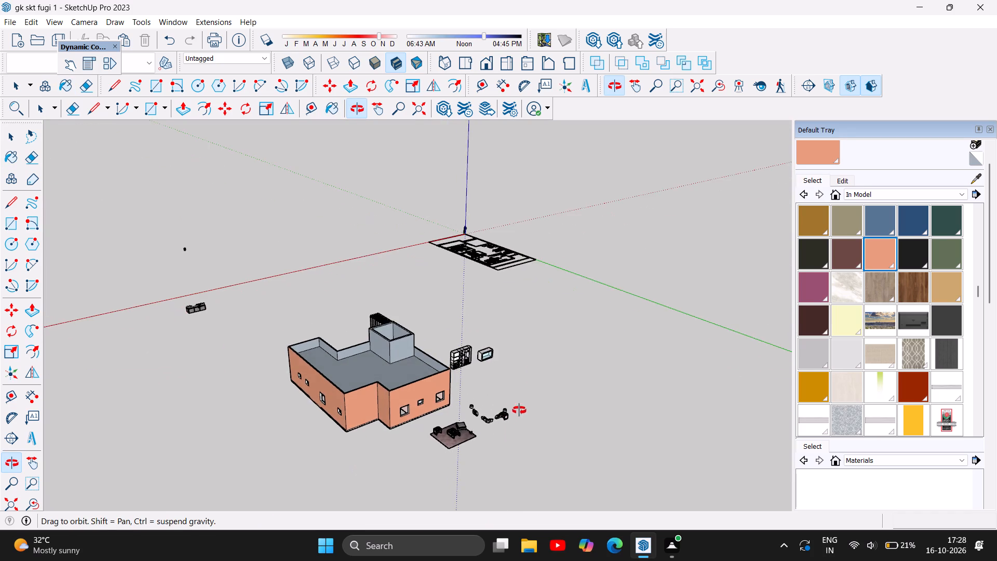
{"action": "left_click_drag", "start_coordinate": [514, 400], "coordinate": [298, 385]}
{"action": "left_click_drag", "start_coordinate": [458, 360], "coordinate": [254, 327]}
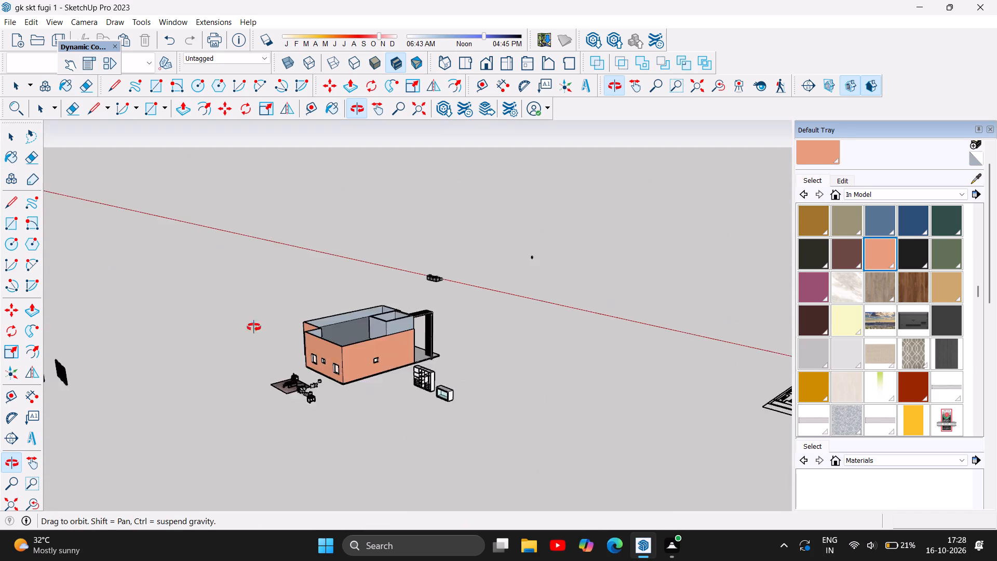
{"action": "left_click_drag", "start_coordinate": [254, 327], "coordinate": [236, 322]}
{"action": "left_click_drag", "start_coordinate": [521, 353], "coordinate": [265, 344]}
{"action": "left_click_drag", "start_coordinate": [578, 343], "coordinate": [370, 342]}
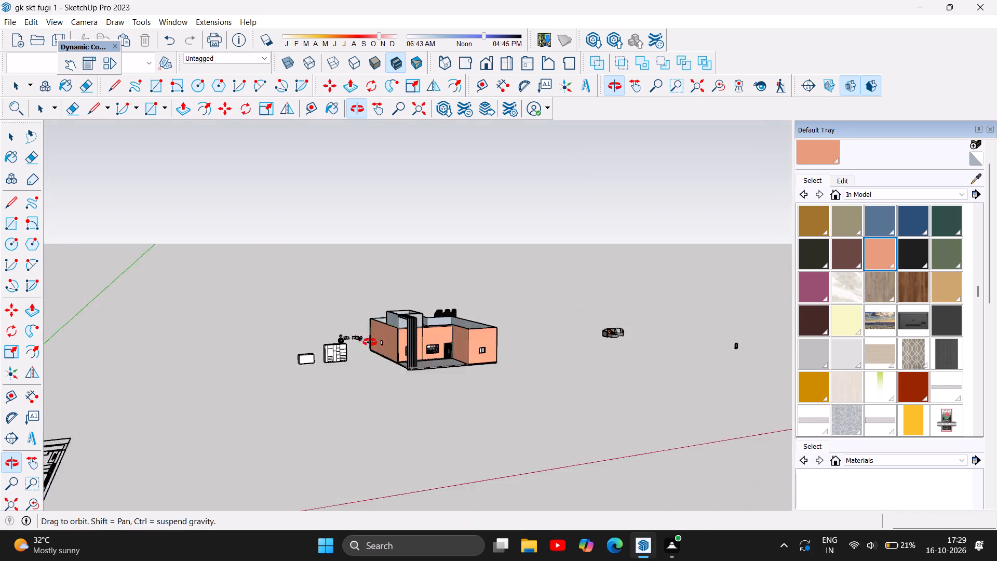
{"action": "left_click_drag", "start_coordinate": [370, 342], "coordinate": [320, 333]}
{"action": "scroll", "coordinate": [454, 322], "scroll_direction": "up", "scroll_amount": 11}
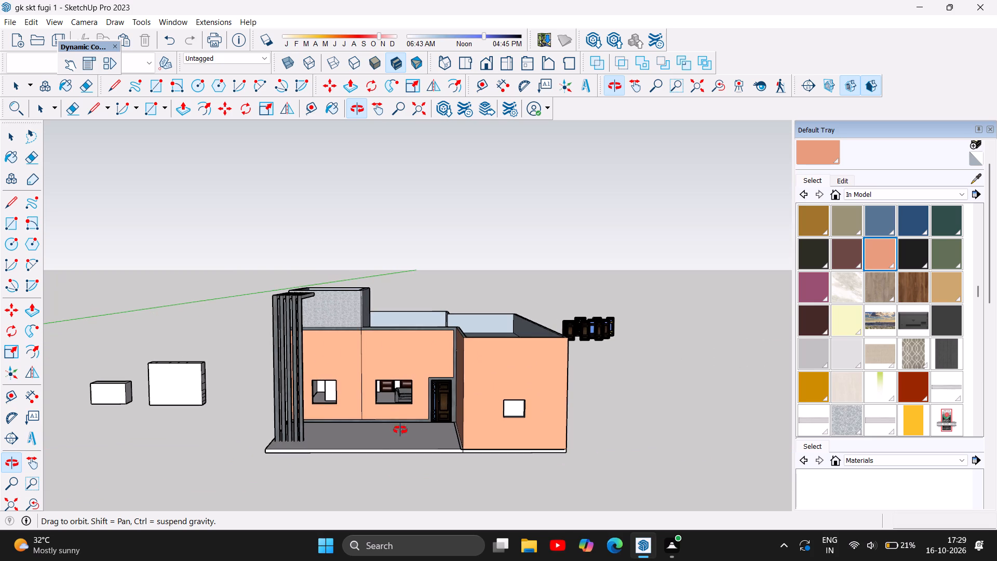
{"action": "left_click_drag", "start_coordinate": [407, 421], "coordinate": [515, 406]}
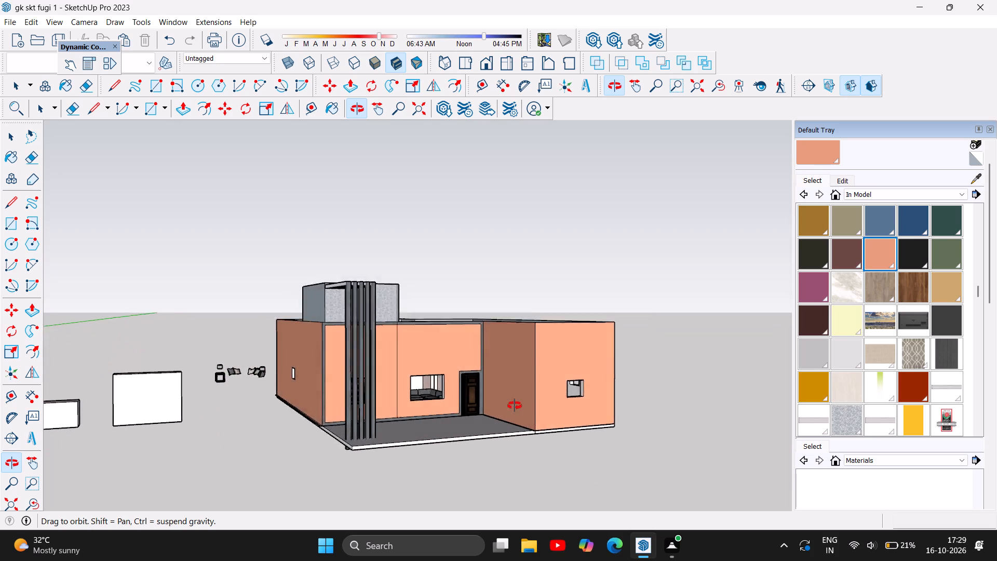
{"action": "left_click_drag", "start_coordinate": [515, 406], "coordinate": [513, 405]}
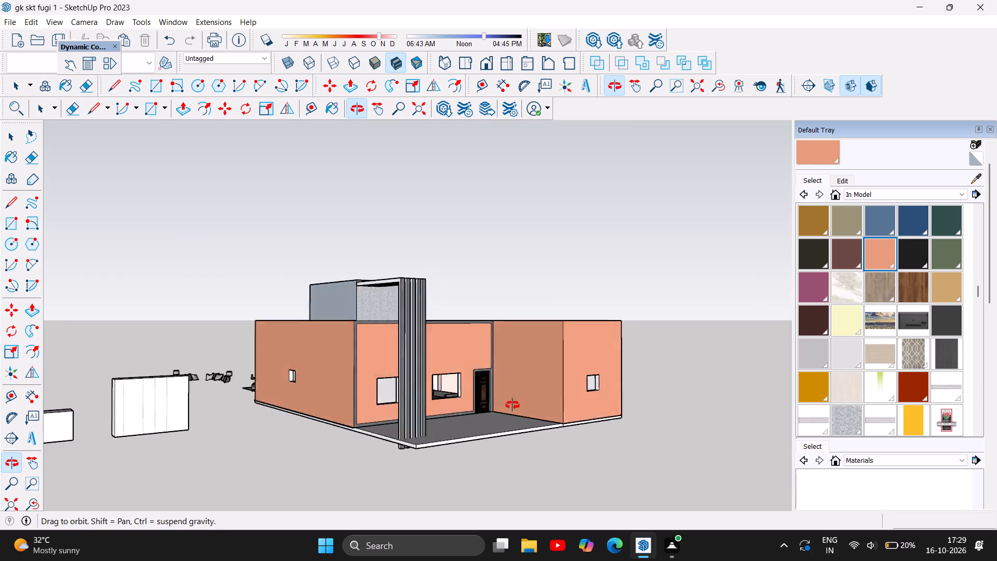
{"action": "left_click_drag", "start_coordinate": [513, 405], "coordinate": [505, 405]}
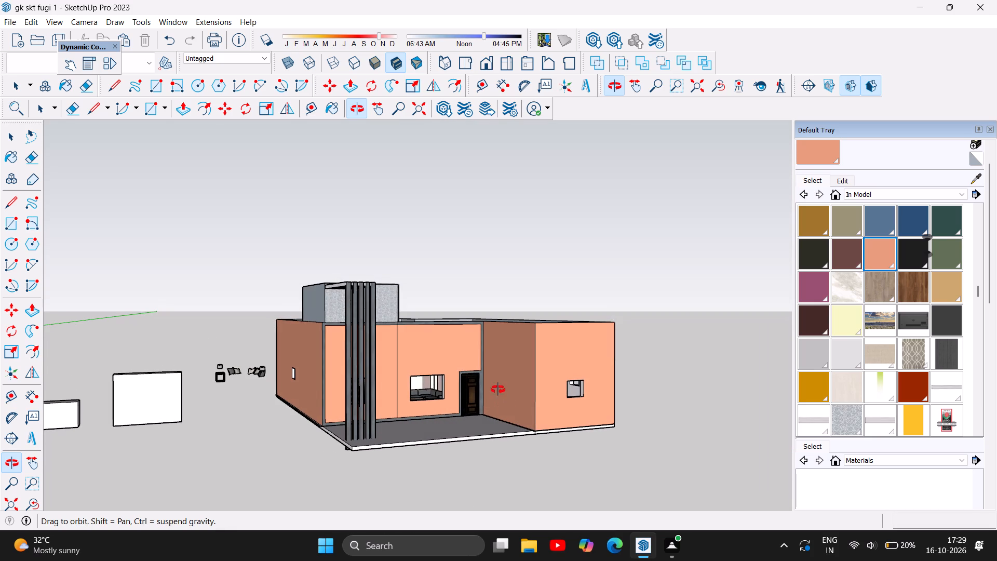
Draw a 6-inch vertical line upward from the top edge of the facade window beside the entrance door.
{"action": "scroll", "coordinate": [488, 345], "scroll_direction": "up", "scroll_amount": 9}
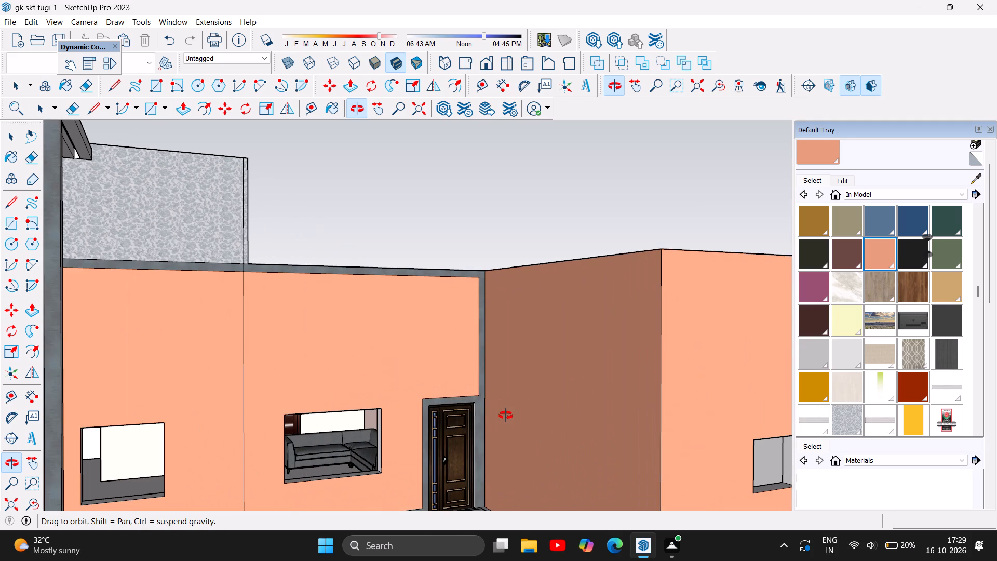
{"action": "scroll", "coordinate": [505, 419], "scroll_direction": "up", "scroll_amount": 2}
{"action": "scroll", "coordinate": [503, 414], "scroll_direction": "down", "scroll_amount": 4}
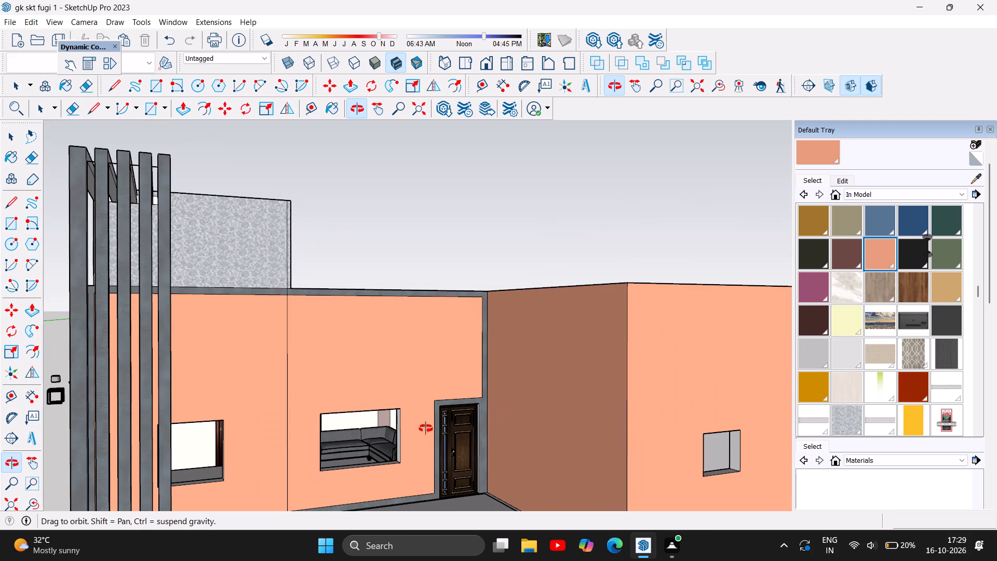
{"action": "scroll", "coordinate": [418, 418], "scroll_direction": "up", "scroll_amount": 4}
{"action": "scroll", "coordinate": [301, 221], "scroll_direction": "down", "scroll_amount": 4}
{"action": "scroll", "coordinate": [360, 306], "scroll_direction": "up", "scroll_amount": 2}
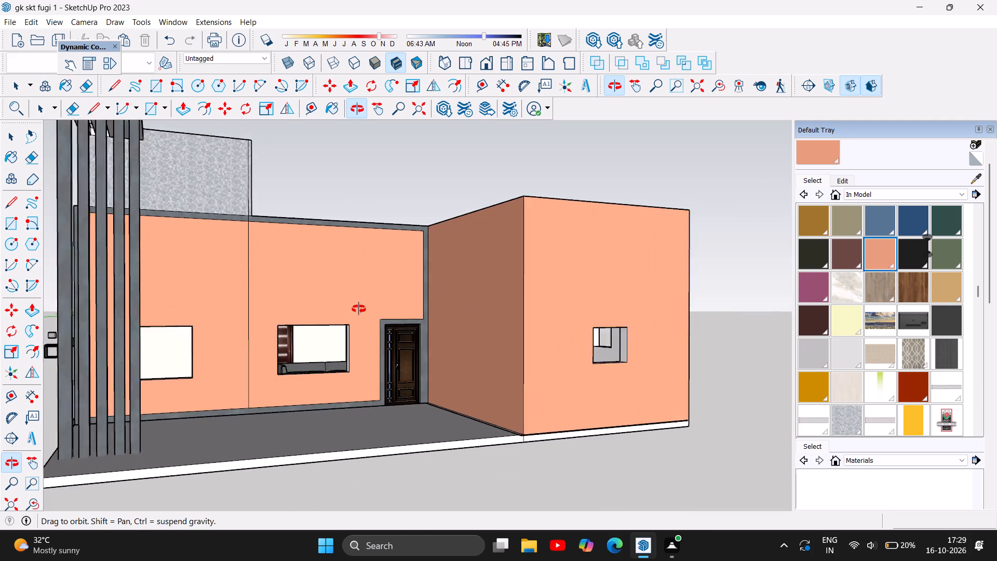
{"action": "scroll", "coordinate": [359, 309], "scroll_direction": "up", "scroll_amount": 3}
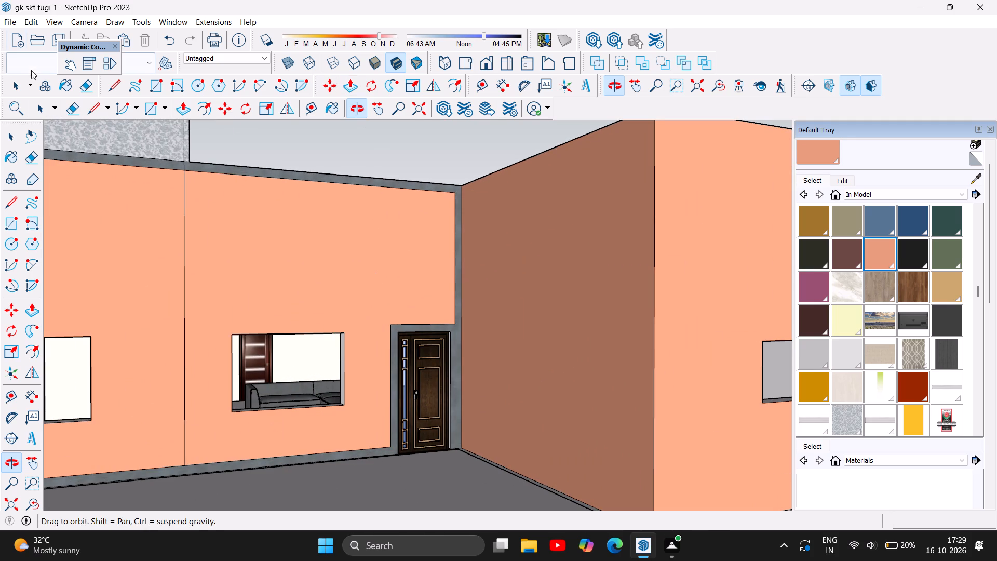
{"action": "scroll", "coordinate": [301, 418], "scroll_direction": "up", "scroll_amount": 2}
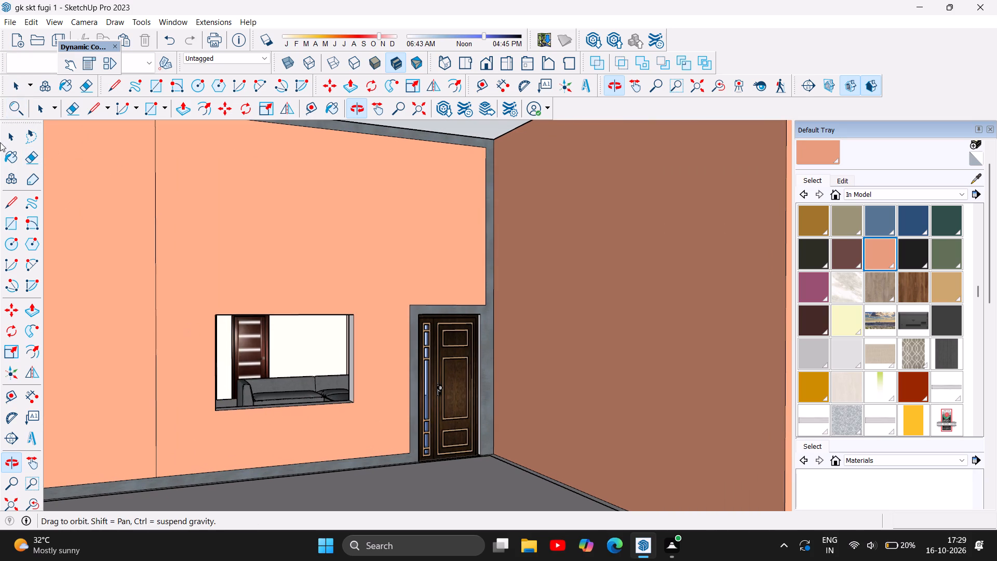
{"action": "left_click", "coordinate": [5, 212]}
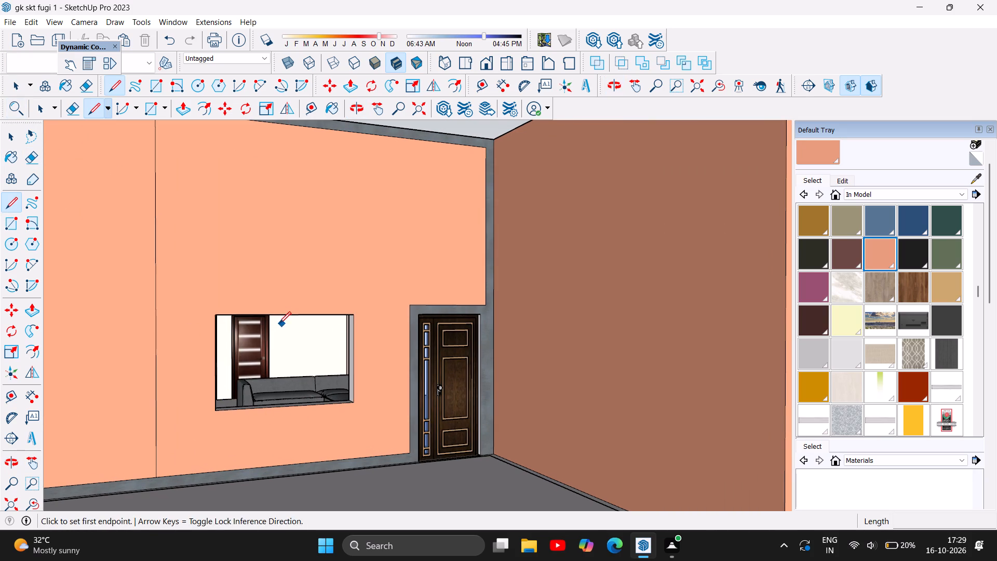
{"action": "left_click", "coordinate": [280, 317]}
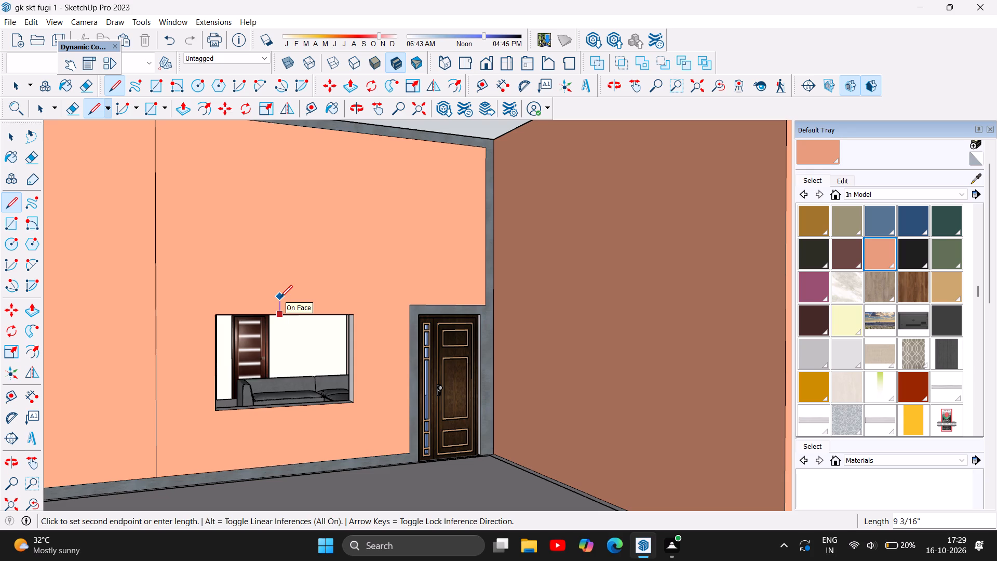
{"action": "key", "text": "6"}
{"action": "key", "text": "Return"}
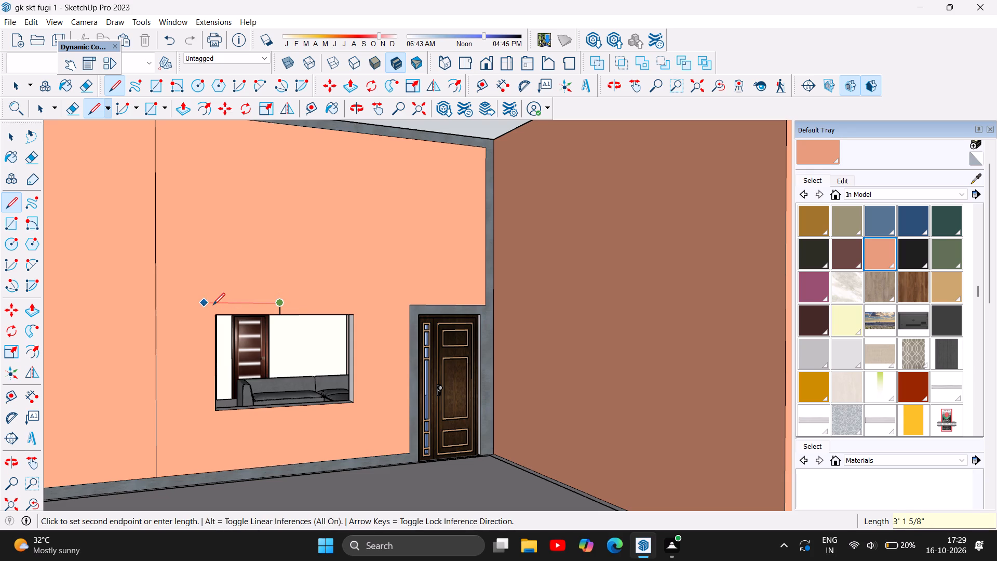
{"action": "key", "text": "Escape"}
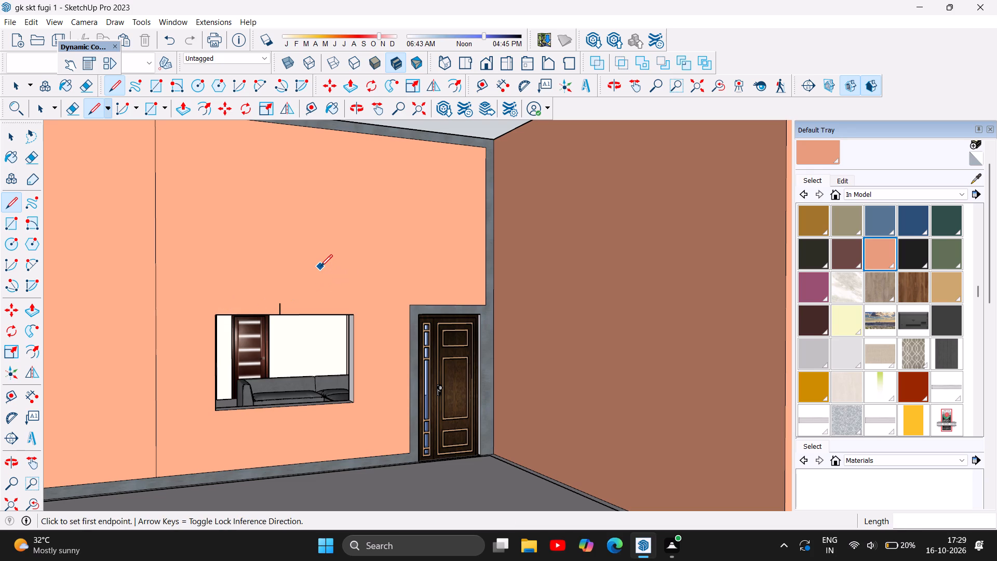
{"action": "key", "text": "x"}
{"action": "key", "text": "Escape"}
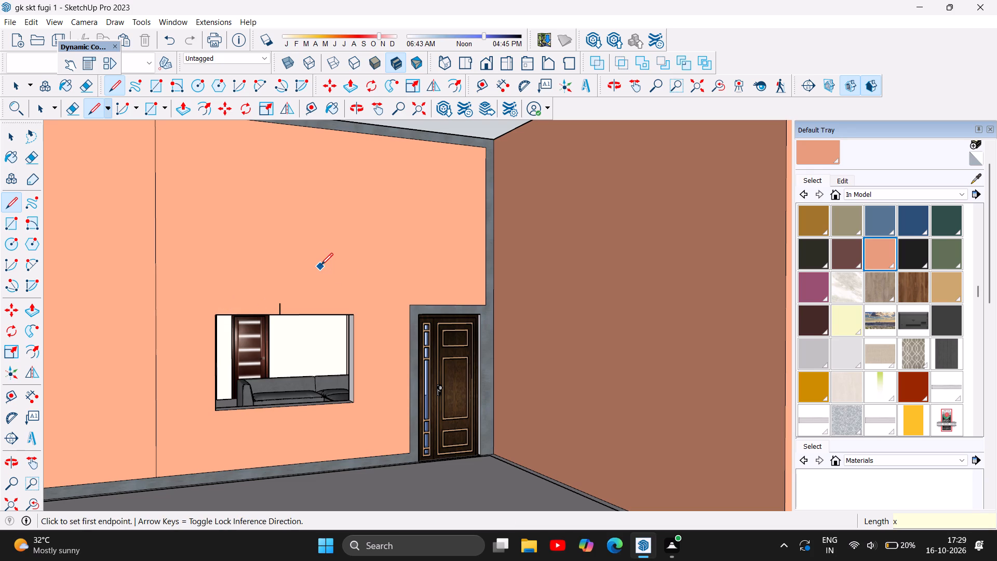
Place a horizontal guide about 19' 6" long from the top end of the 6-inch line, across the facade above the other window.
{"action": "key", "text": "t"}
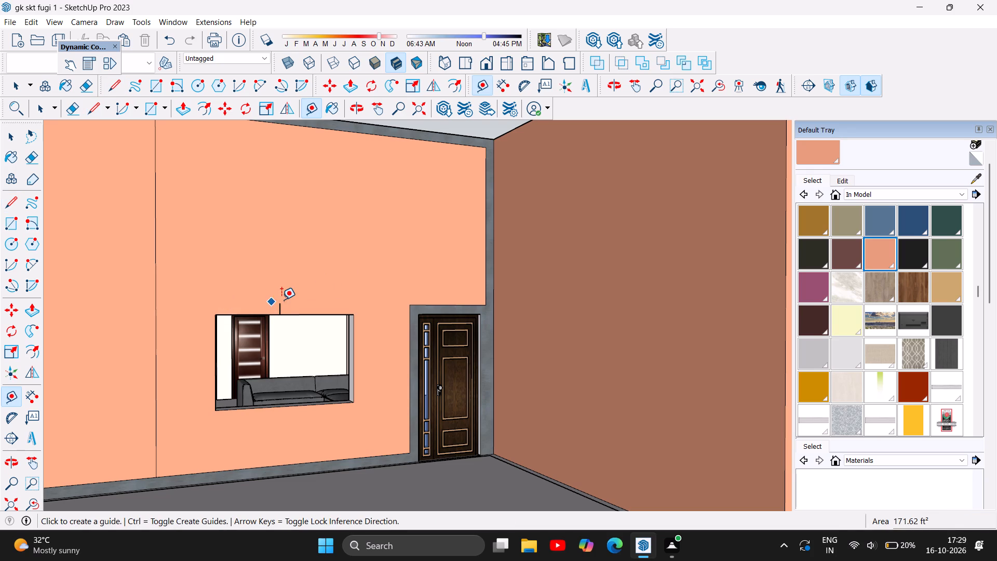
{"action": "left_click", "coordinate": [276, 313]}
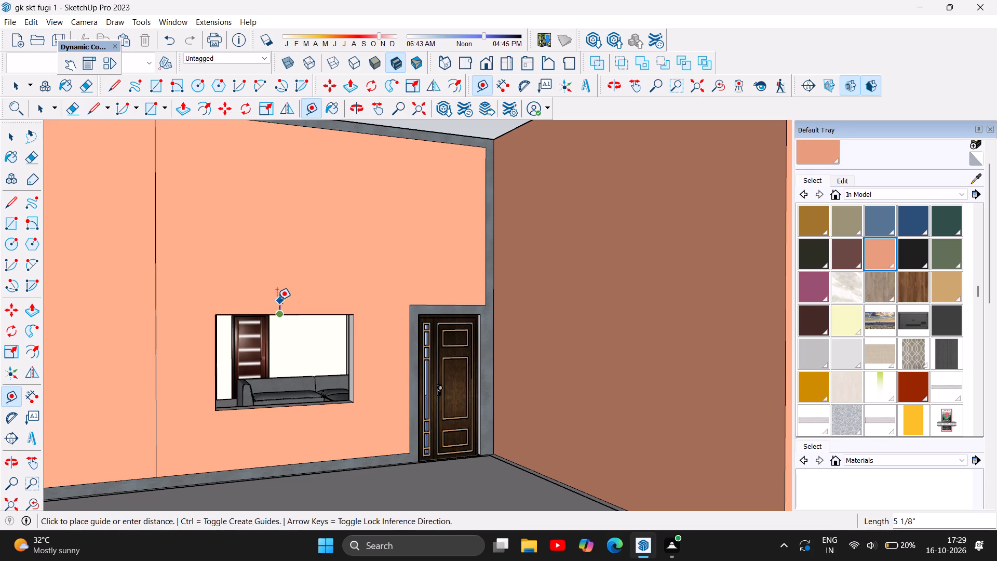
{"action": "left_click", "coordinate": [277, 300]}
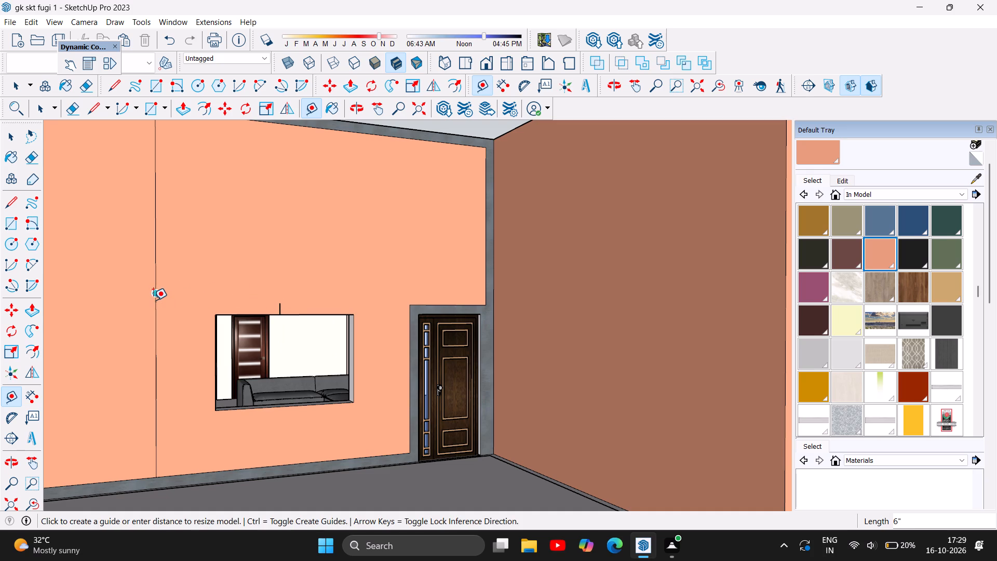
{"action": "left_click", "coordinate": [279, 302]}
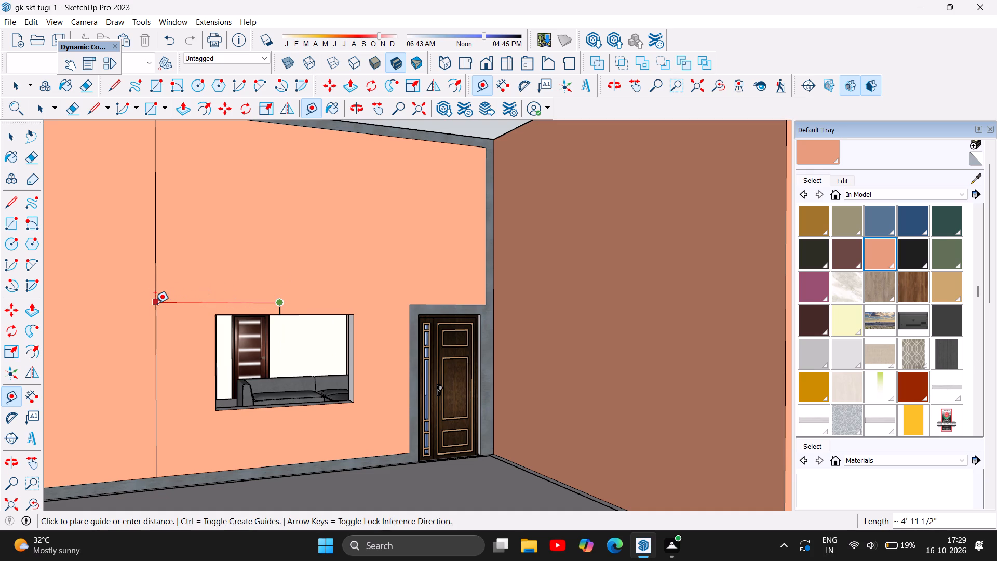
{"action": "scroll", "coordinate": [153, 303], "scroll_direction": "down", "scroll_amount": 5}
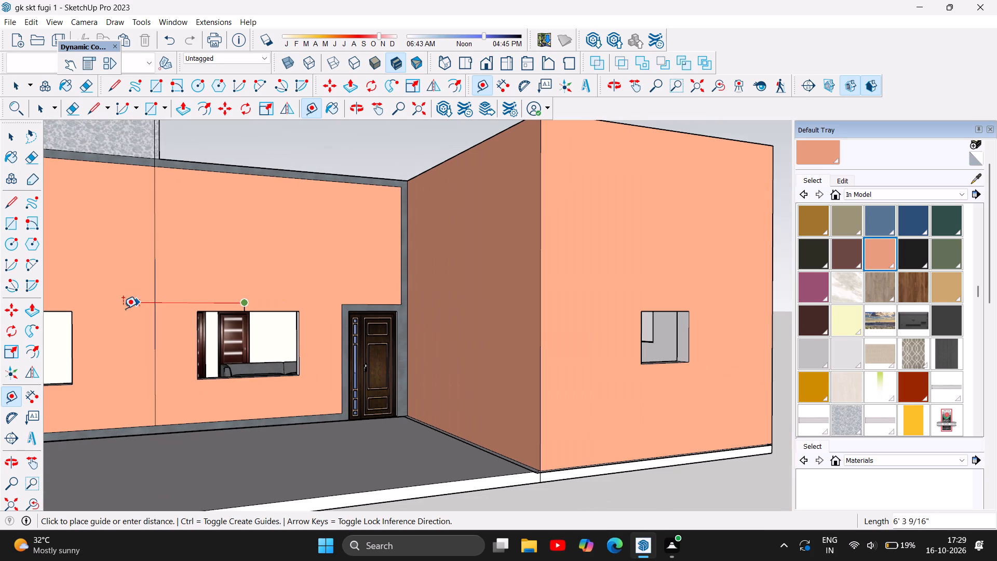
{"action": "scroll", "coordinate": [84, 304], "scroll_direction": "down", "scroll_amount": 14}
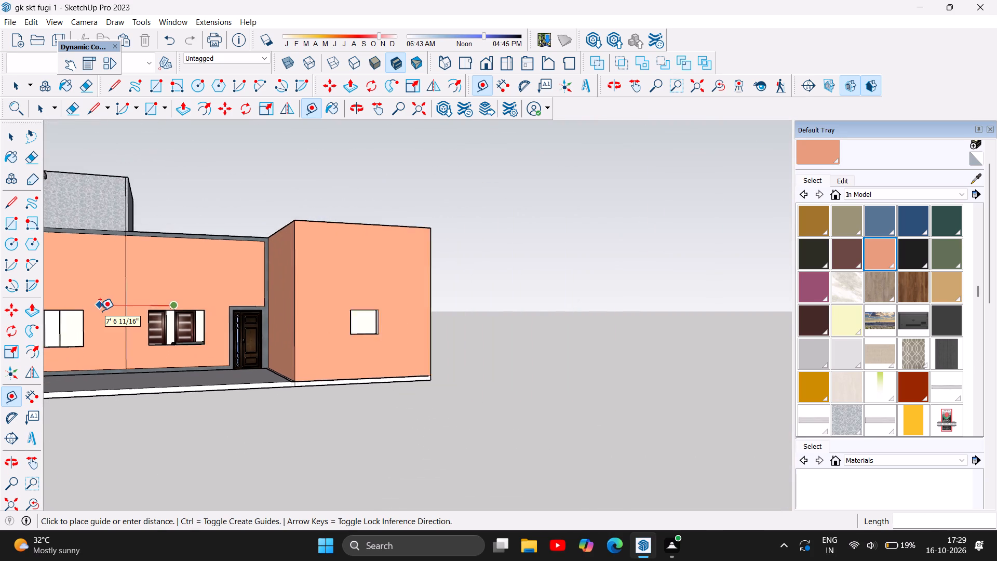
{"action": "scroll", "coordinate": [100, 311], "scroll_direction": "down", "scroll_amount": 9}
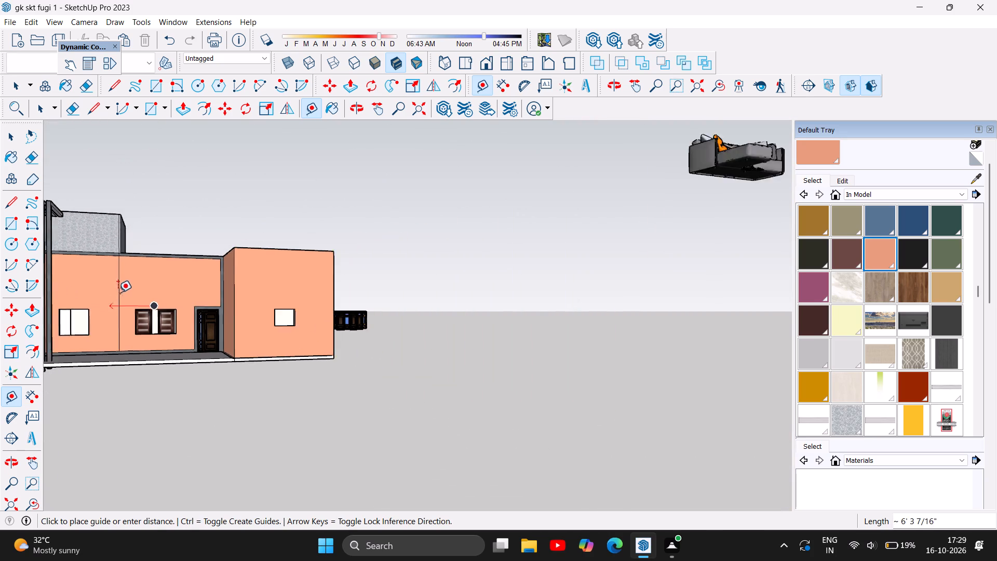
{"action": "scroll", "coordinate": [118, 292], "scroll_direction": "down", "scroll_amount": 6}
{"action": "scroll", "coordinate": [68, 304], "scroll_direction": "up", "scroll_amount": 6}
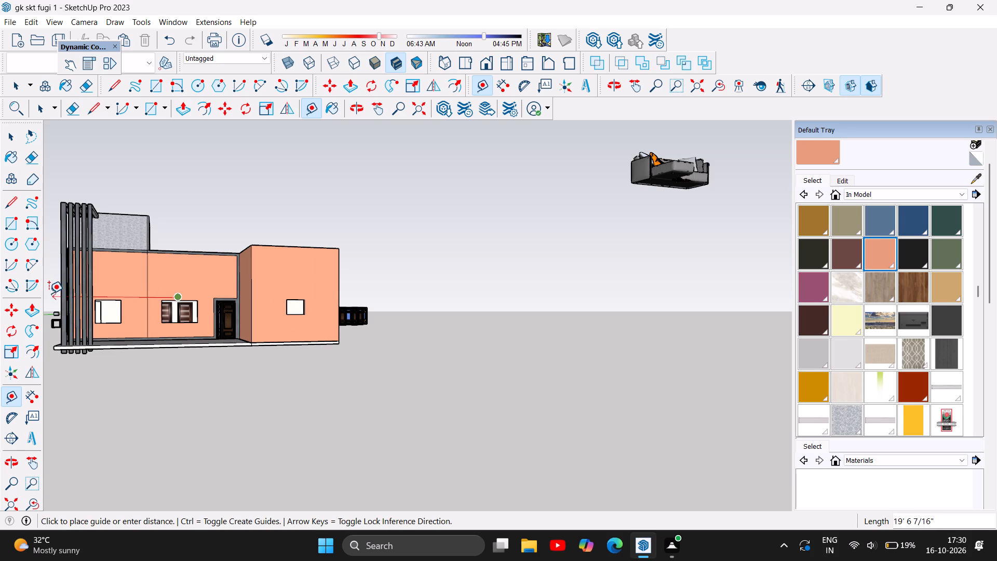
{"action": "left_click", "coordinate": [49, 293]}
Place a horizontal guide about 5' 11" long from the top end of the 6-inch line toward the entrance door frame.
{"action": "scroll", "coordinate": [184, 278], "scroll_direction": "up", "scroll_amount": 5}
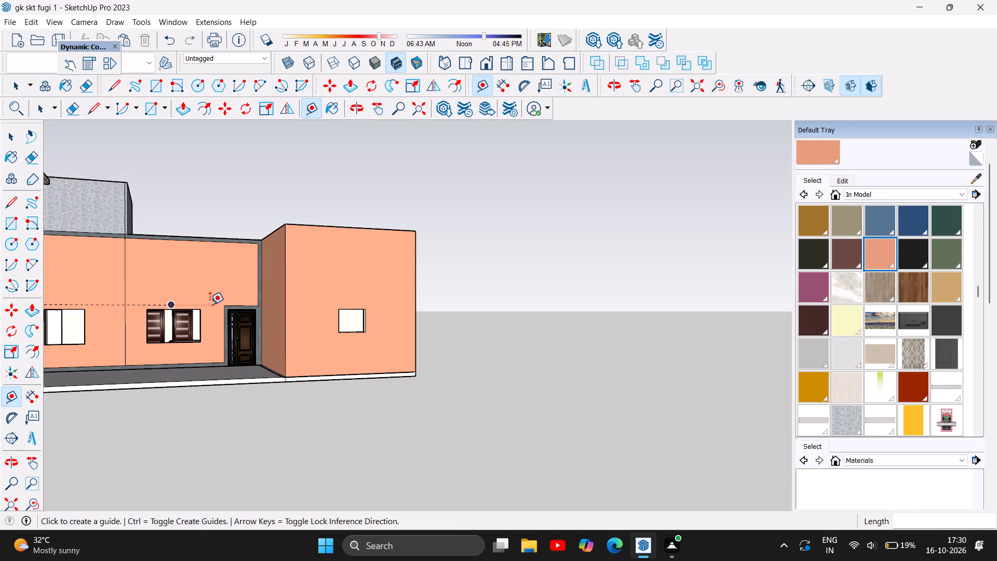
{"action": "scroll", "coordinate": [175, 308], "scroll_direction": "up", "scroll_amount": 11}
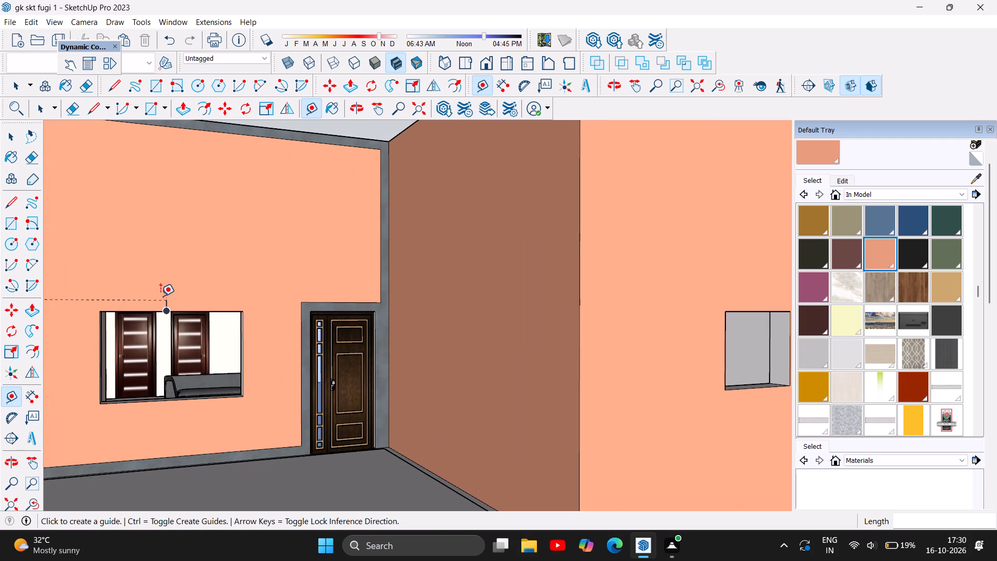
{"action": "left_click", "coordinate": [164, 299]}
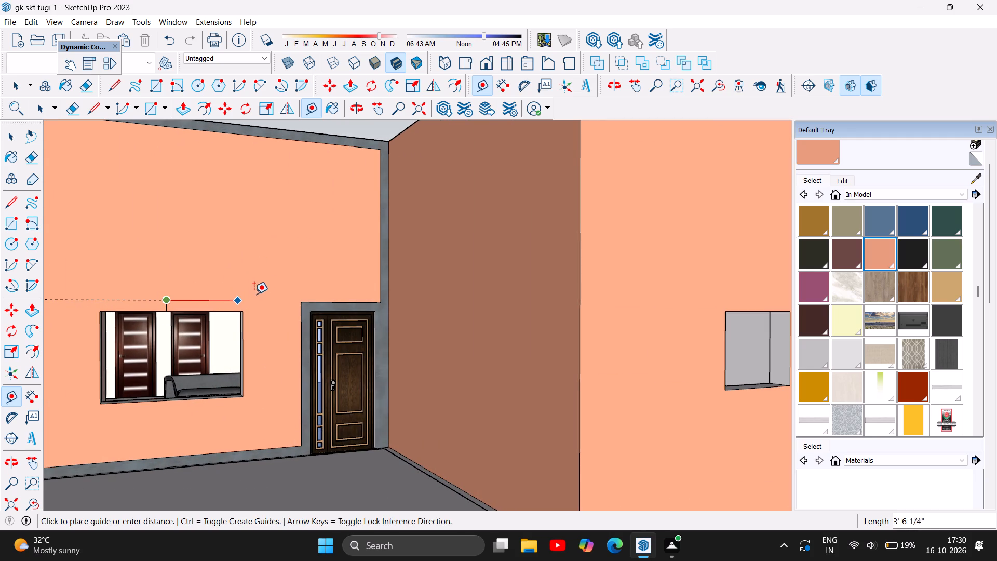
{"action": "left_click", "coordinate": [298, 295]}
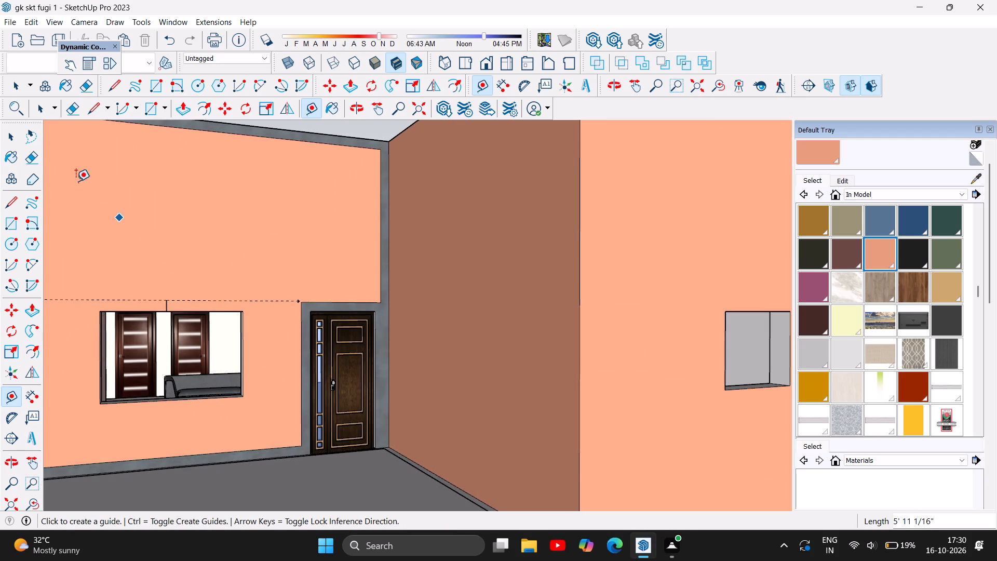
Place guides 6 inches outside both side edges and the bottom edge of the window beside the entrance door.
{"action": "left_click", "coordinate": [100, 355]}
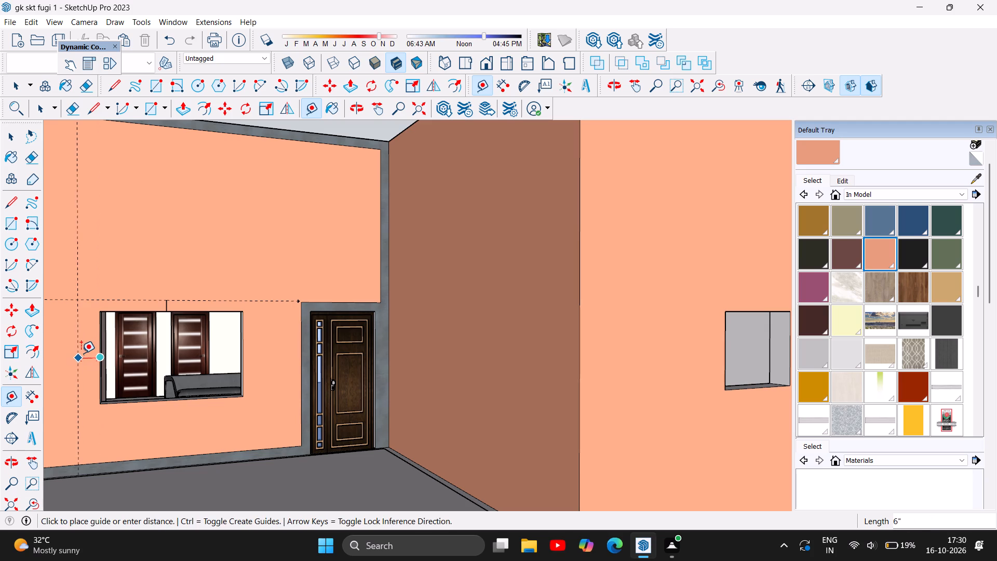
{"action": "key", "text": "6"}
{"action": "key", "text": "Return"}
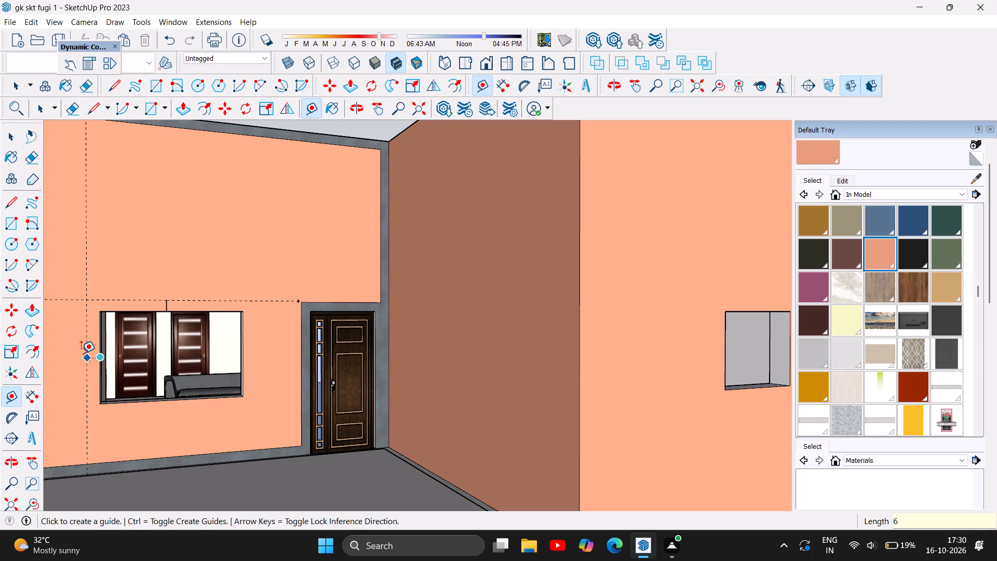
{"action": "scroll", "coordinate": [193, 413], "scroll_direction": "up", "scroll_amount": 2}
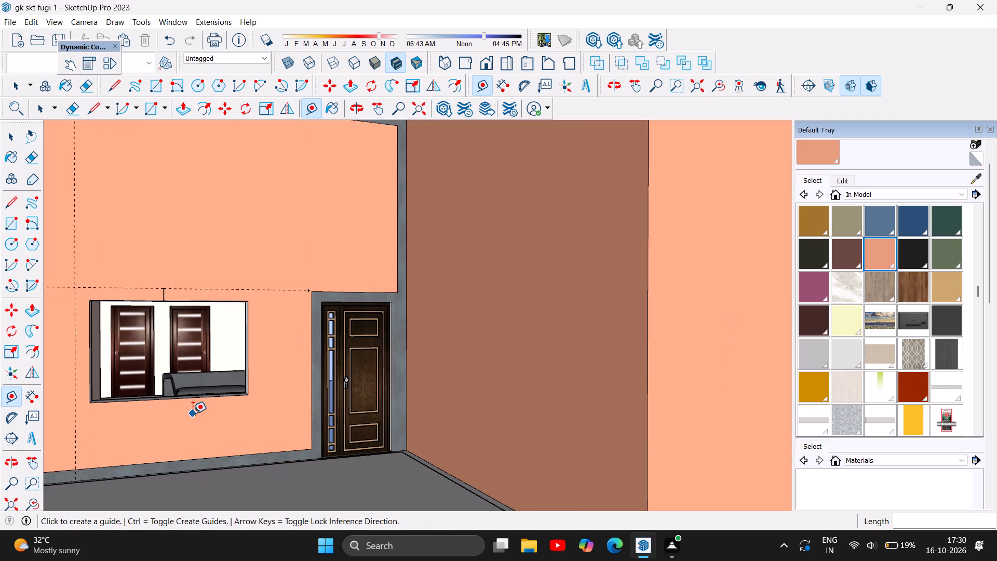
{"action": "left_click", "coordinate": [174, 395]}
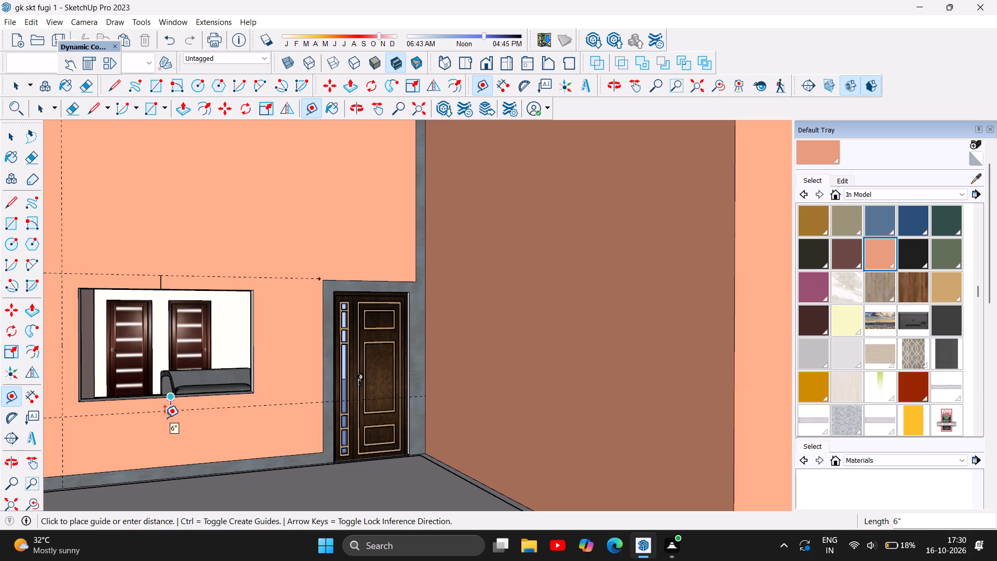
{"action": "key", "text": "6"}
{"action": "key", "text": "Return"}
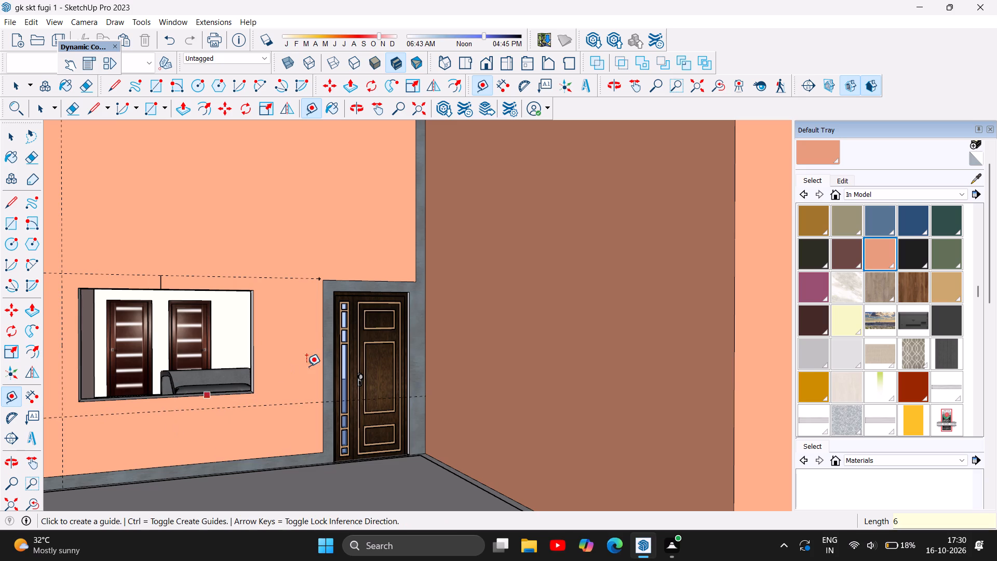
{"action": "left_click", "coordinate": [252, 331]}
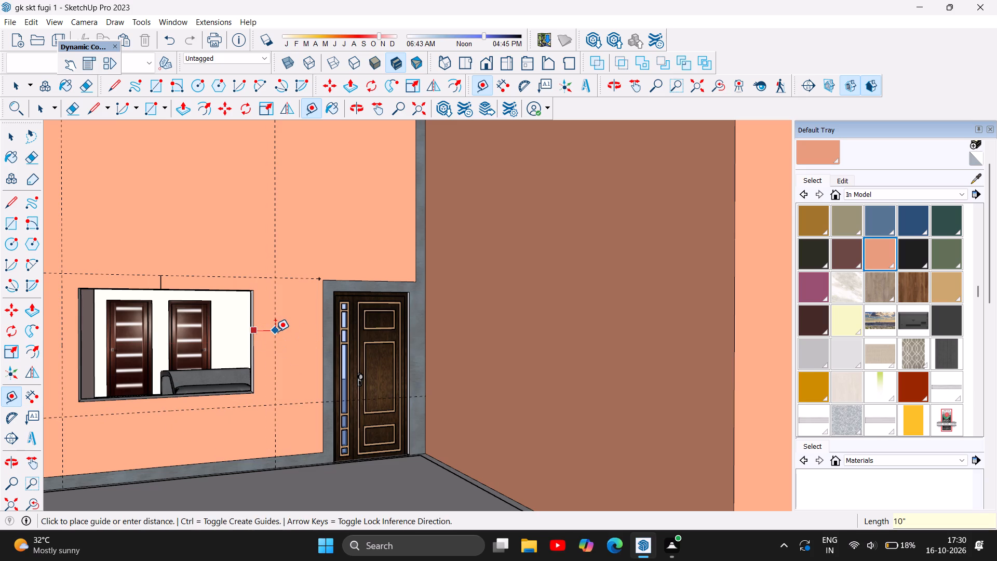
{"action": "key", "text": "6"}
{"action": "key", "text": "Return"}
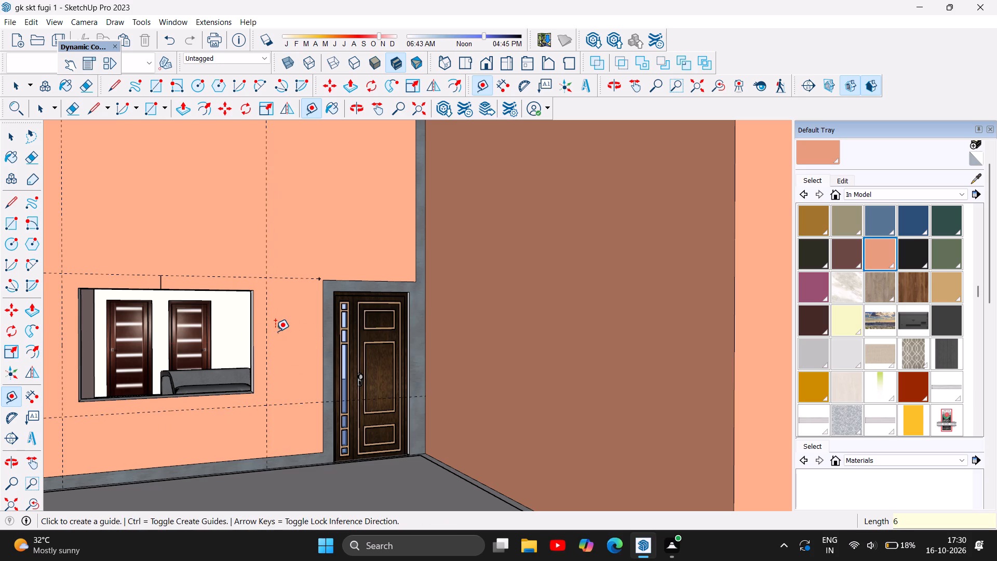
Delete the short vertical line above the window beside the entrance door.
{"action": "scroll", "coordinate": [328, 277], "scroll_direction": "down", "scroll_amount": 4}
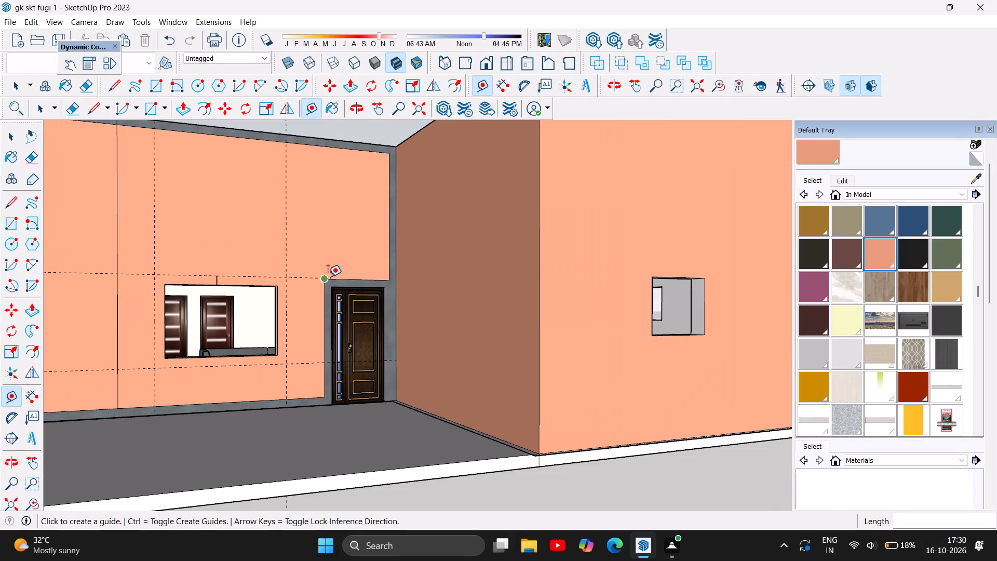
{"action": "left_click", "coordinate": [14, 137]}
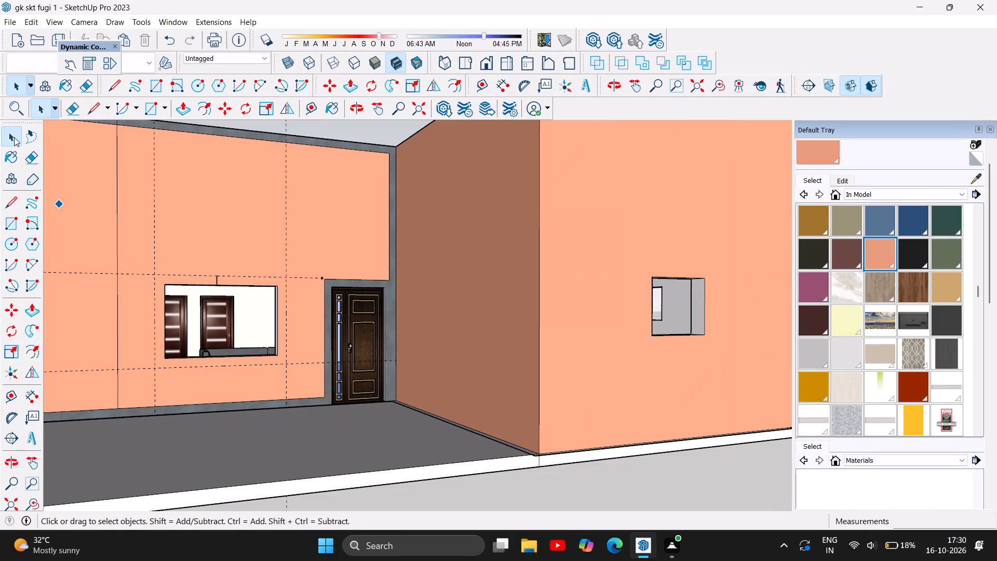
{"action": "left_click", "coordinate": [218, 277]}
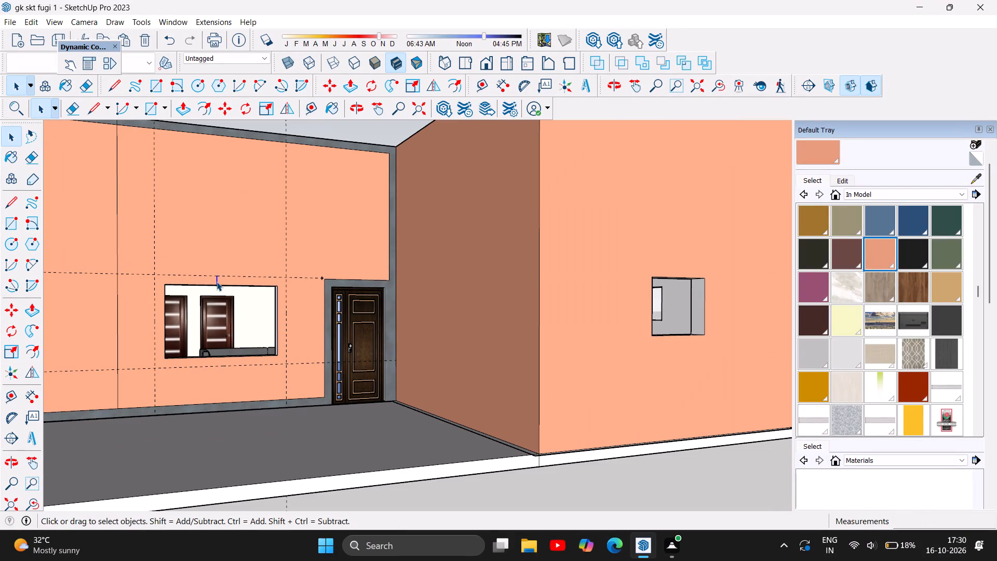
{"action": "left_click", "coordinate": [217, 282]}
{"action": "scroll", "coordinate": [217, 279], "scroll_direction": "up", "scroll_amount": 7}
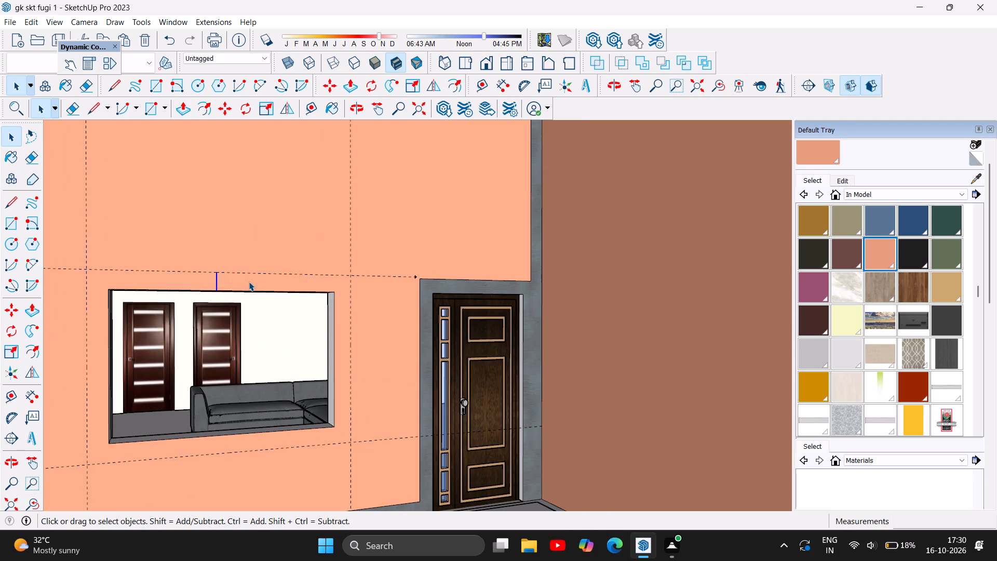
{"action": "key", "text": "Delete"}
Place vertical guides 6 inches outside both side edges of the other facade window, behind the vertical fins.
{"action": "scroll", "coordinate": [503, 242], "scroll_direction": "down", "scroll_amount": 9}
{"action": "scroll", "coordinate": [268, 289], "scroll_direction": "up", "scroll_amount": 5}
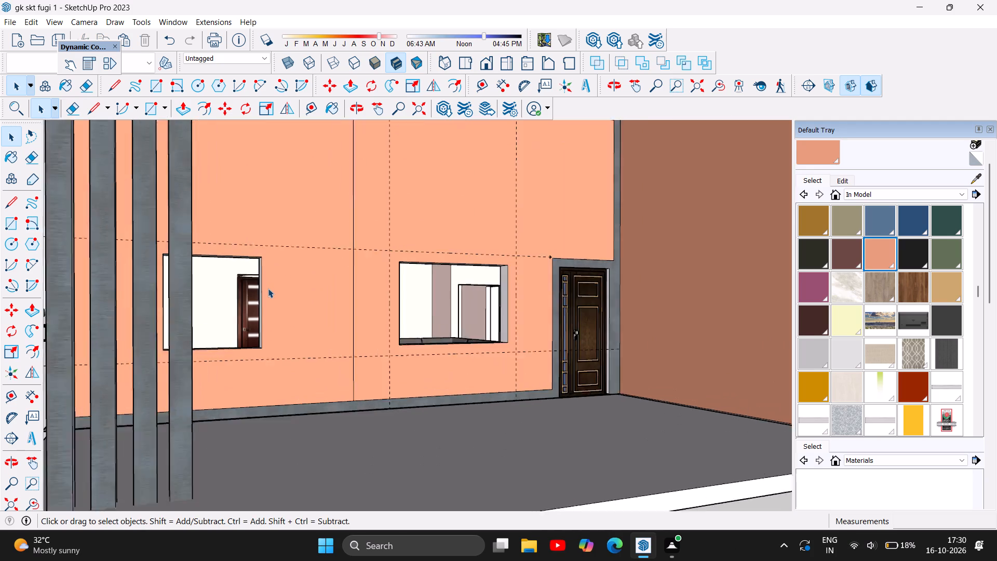
{"action": "scroll", "coordinate": [268, 288], "scroll_direction": "up", "scroll_amount": 3}
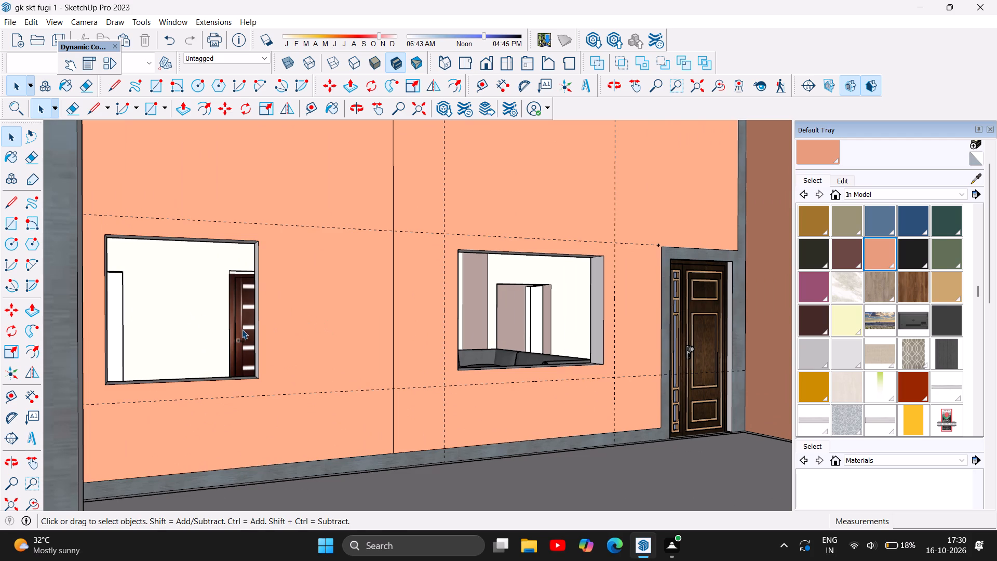
{"action": "key", "text": "t"}
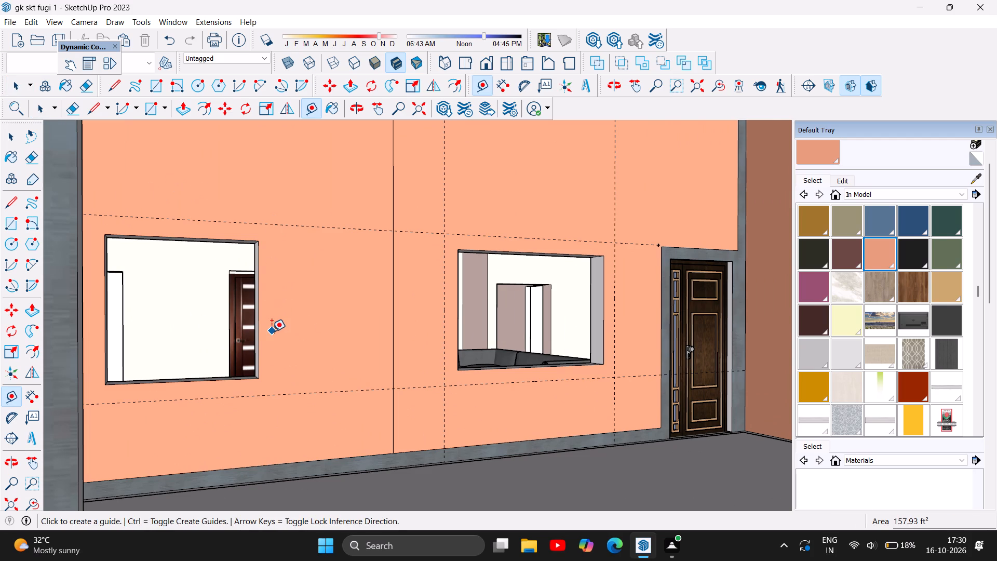
{"action": "scroll", "coordinate": [272, 331], "scroll_direction": "up", "scroll_amount": 2}
{"action": "left_click", "coordinate": [255, 315]}
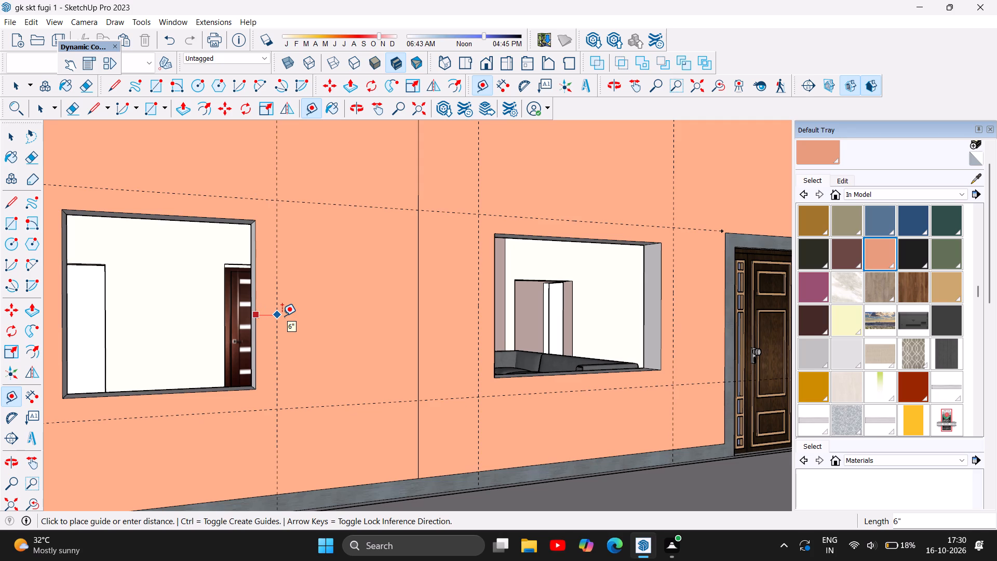
{"action": "left_click", "coordinate": [276, 310]}
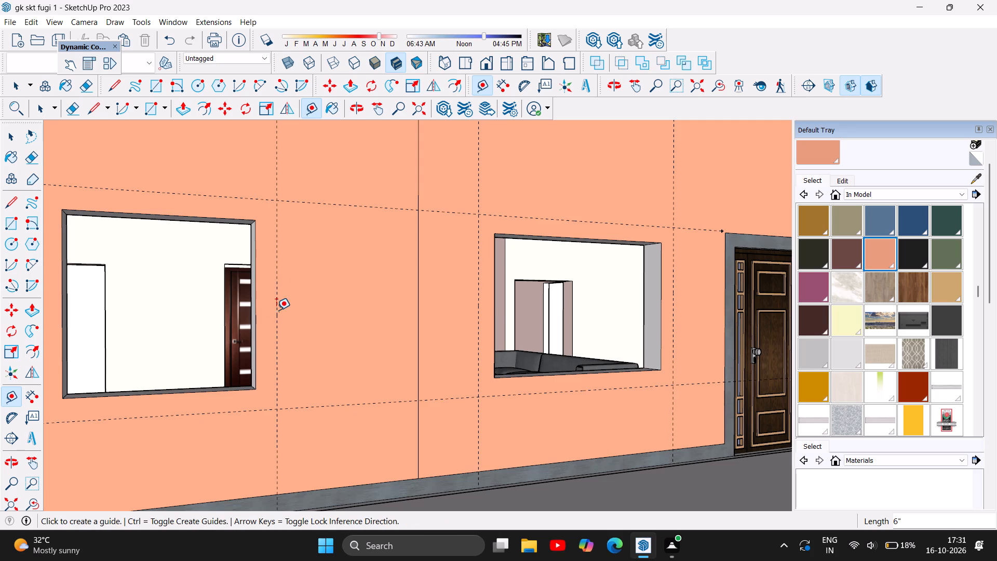
{"action": "scroll", "coordinate": [372, 349], "scroll_direction": "down", "scroll_amount": 3}
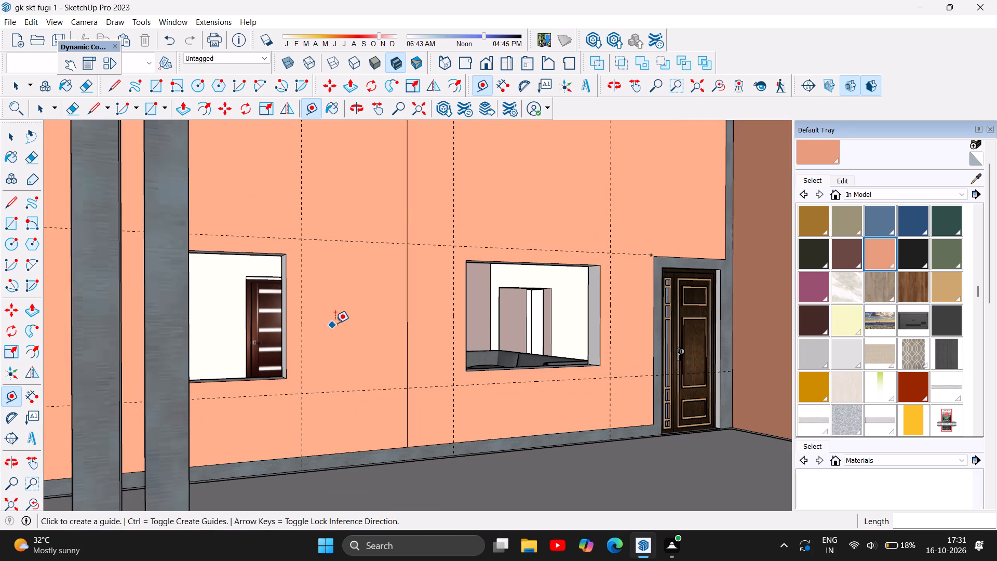
{"action": "scroll", "coordinate": [335, 323], "scroll_direction": "up", "scroll_amount": 4}
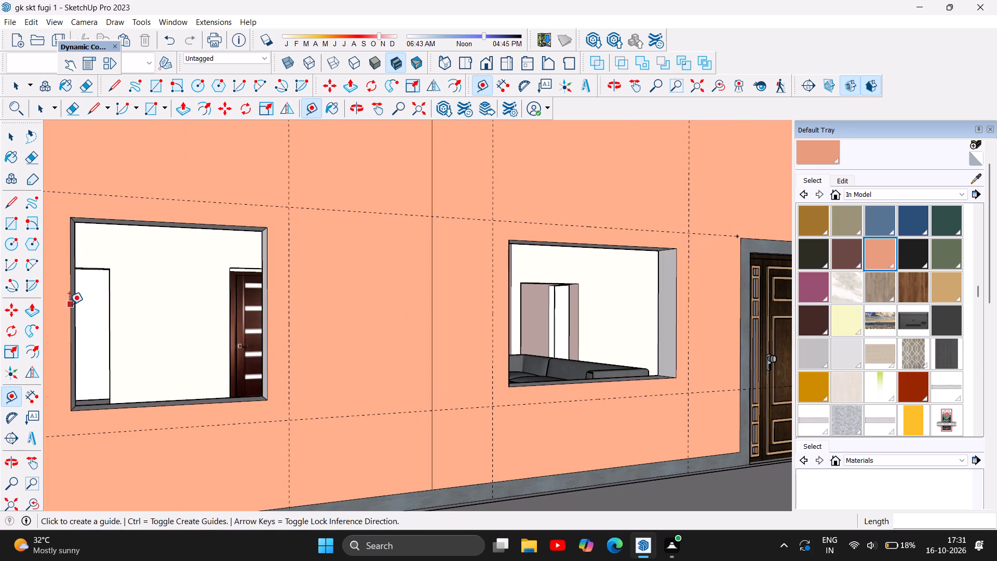
{"action": "left_click", "coordinate": [67, 306]}
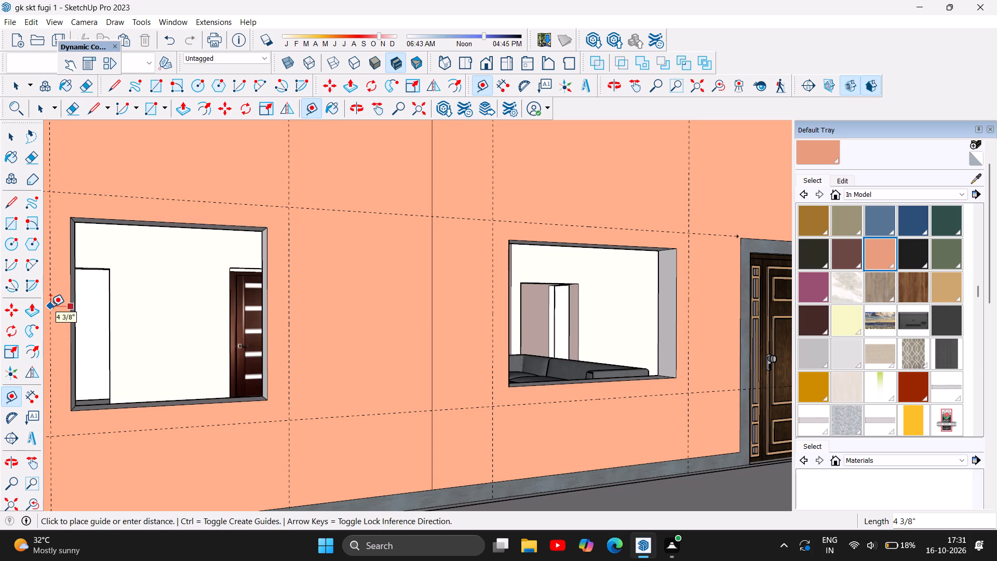
{"action": "key", "text": "6"}
{"action": "key", "text": "Return"}
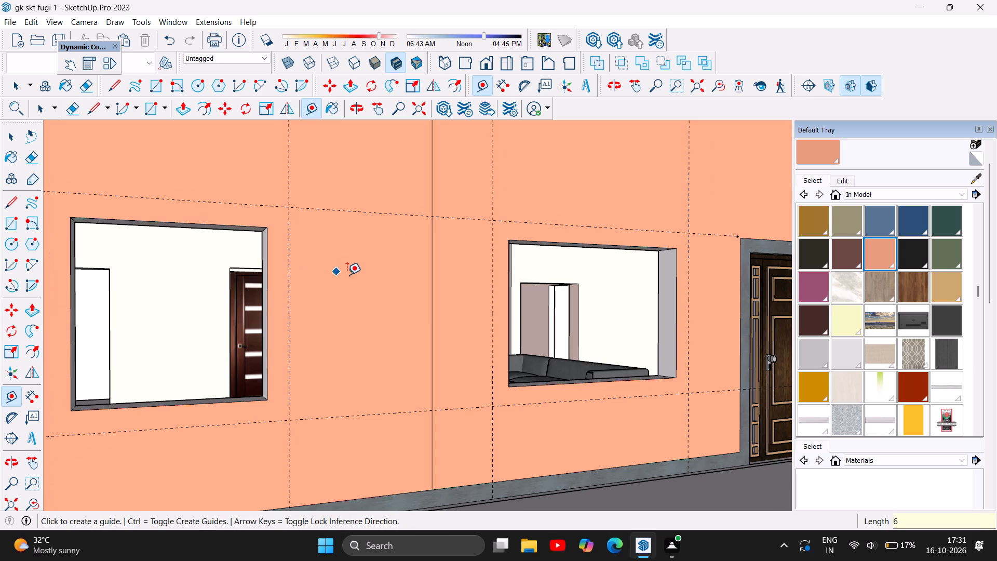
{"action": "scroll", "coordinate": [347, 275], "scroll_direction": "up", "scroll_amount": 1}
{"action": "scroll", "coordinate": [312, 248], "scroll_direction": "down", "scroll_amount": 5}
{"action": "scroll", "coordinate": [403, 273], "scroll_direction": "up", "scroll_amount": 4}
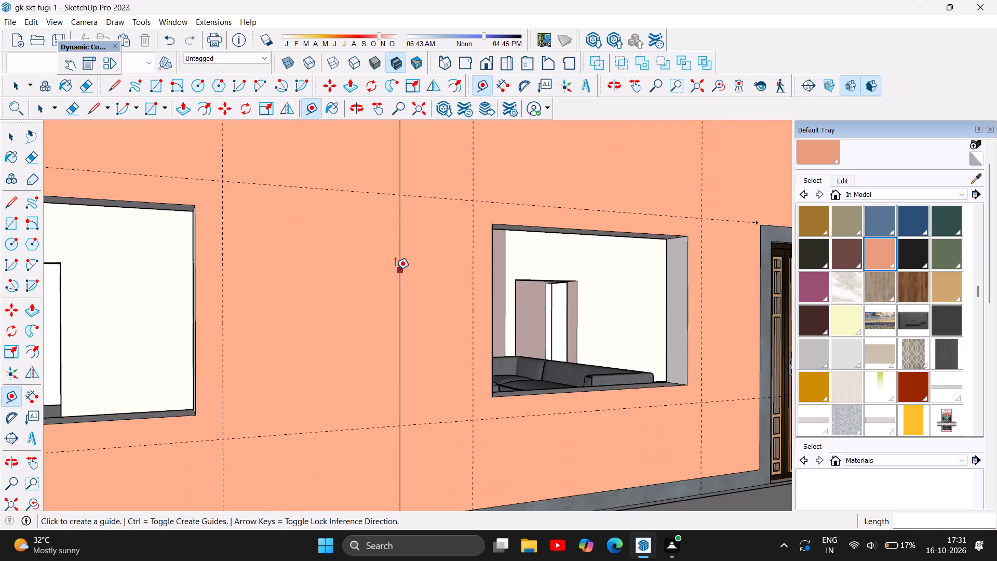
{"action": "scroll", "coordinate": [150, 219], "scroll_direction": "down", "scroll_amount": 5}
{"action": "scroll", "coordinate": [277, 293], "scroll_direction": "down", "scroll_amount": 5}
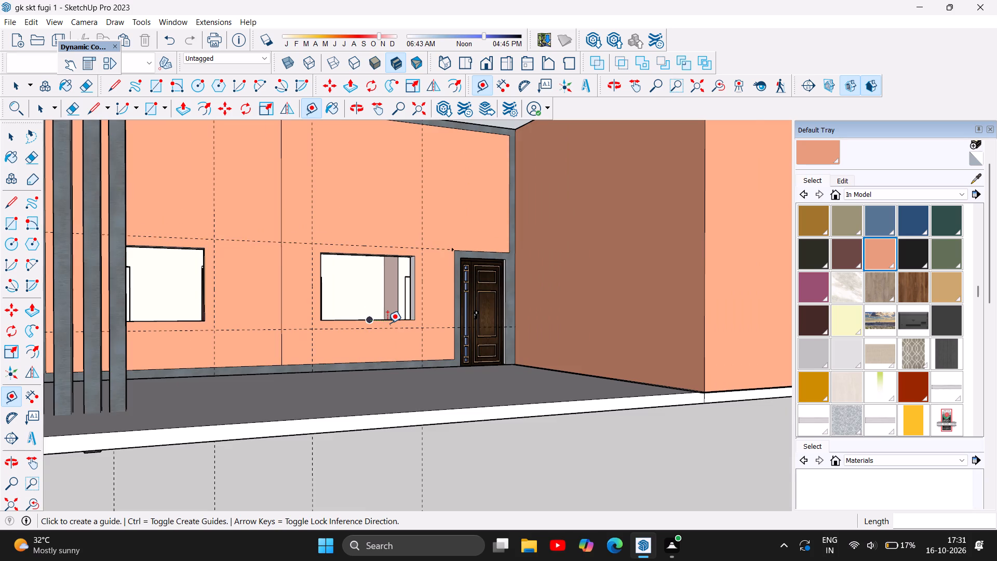
Draw 6-inch-wide surround rectangles along the window beside the entrance door: left about 5', top 6' 6", right 4' 6" and bottom 6' long.
{"action": "scroll", "coordinate": [387, 323], "scroll_direction": "up", "scroll_amount": 1}
{"action": "scroll", "coordinate": [489, 339], "scroll_direction": "up", "scroll_amount": 3}
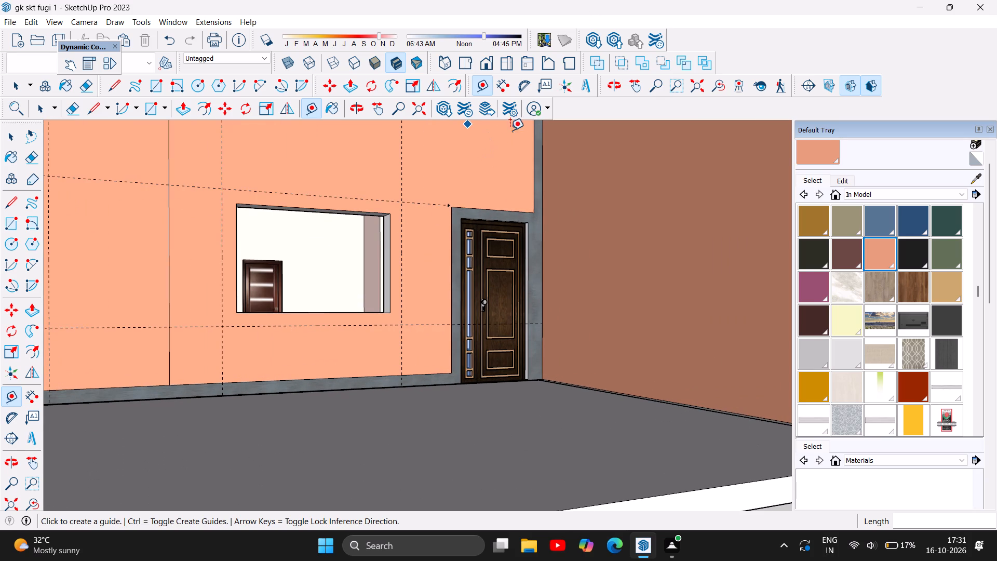
{"action": "left_click", "coordinate": [163, 84]}
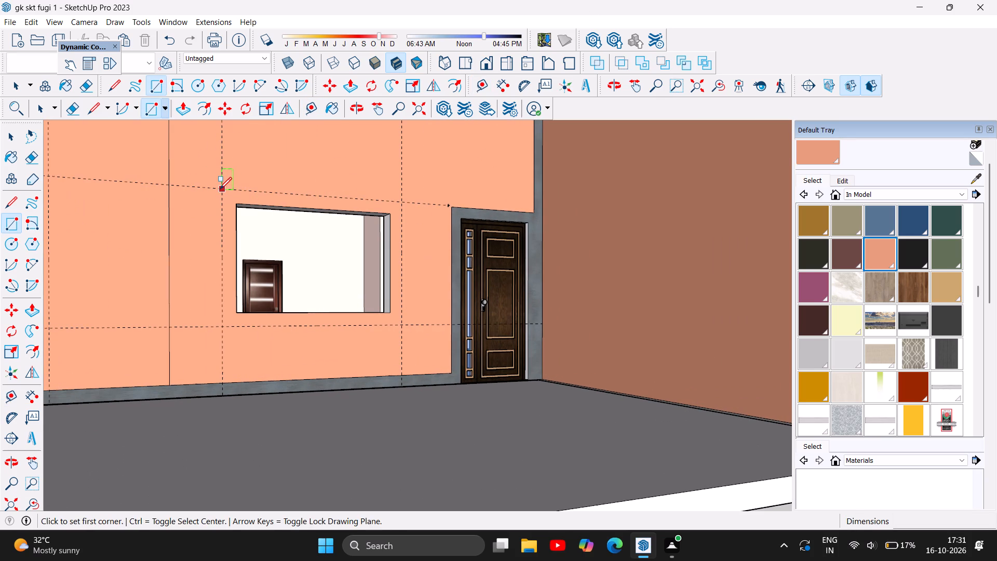
{"action": "scroll", "coordinate": [218, 190], "scroll_direction": "up", "scroll_amount": 5}
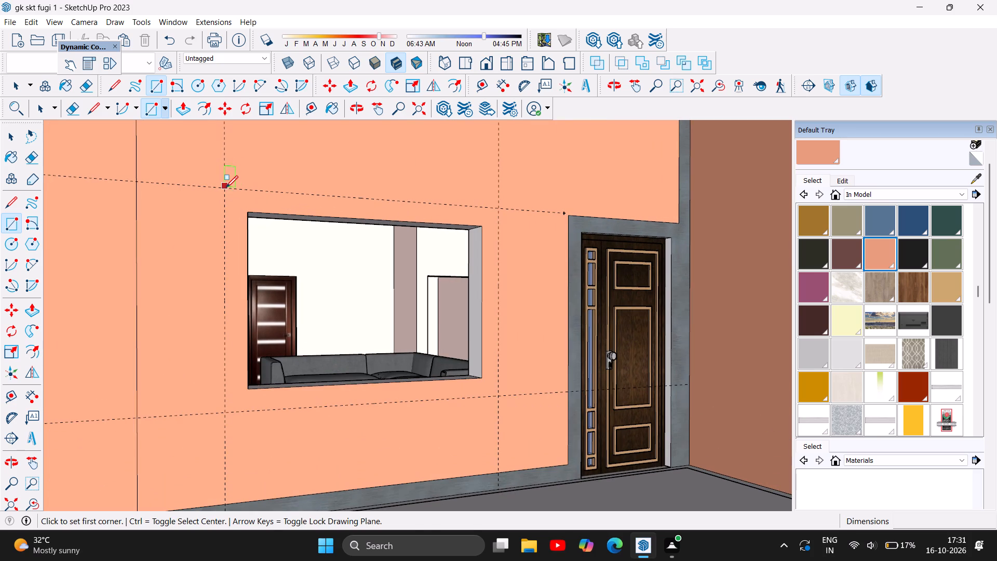
{"action": "left_click", "coordinate": [226, 188]}
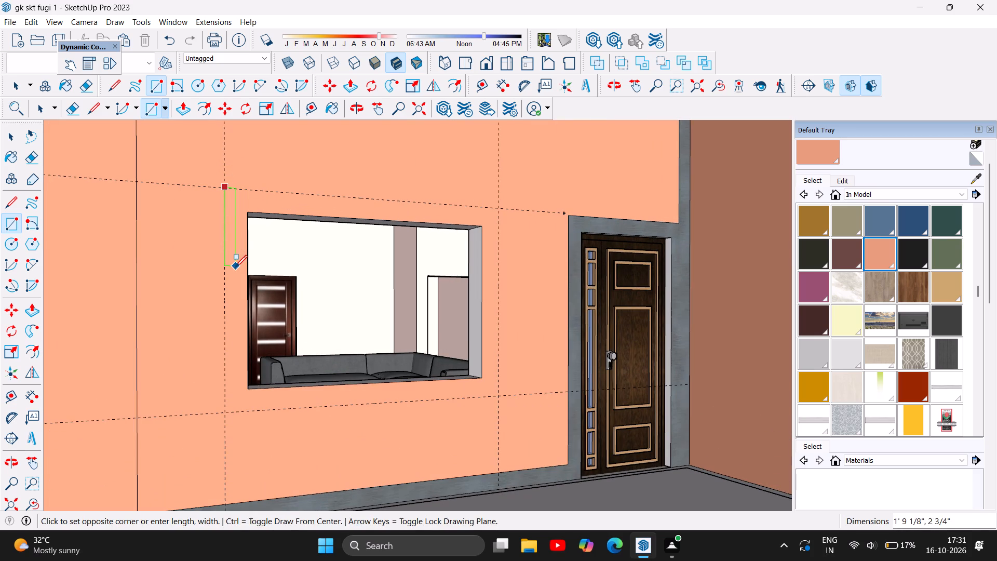
{"action": "left_click", "coordinate": [250, 408]}
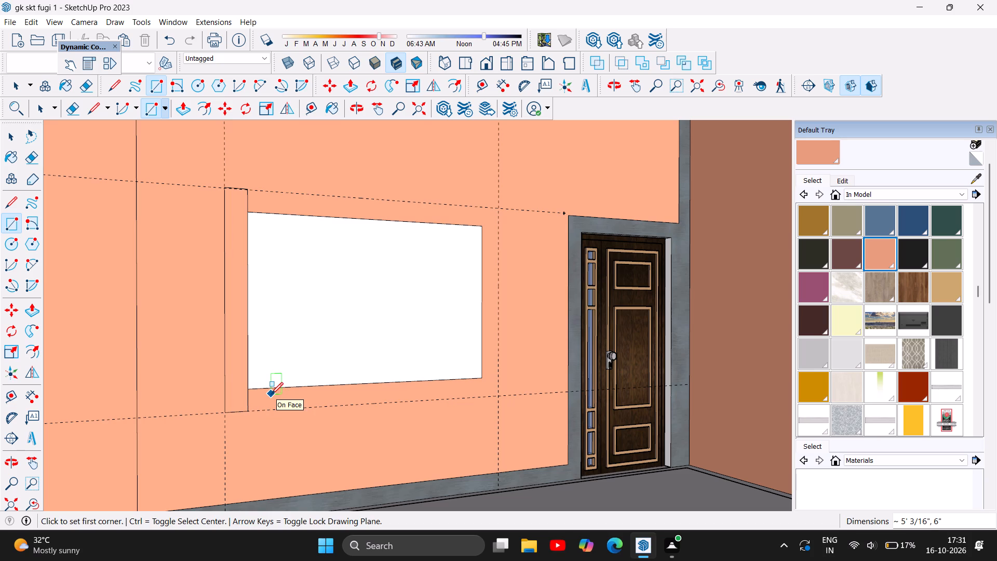
{"action": "left_click", "coordinate": [247, 189]}
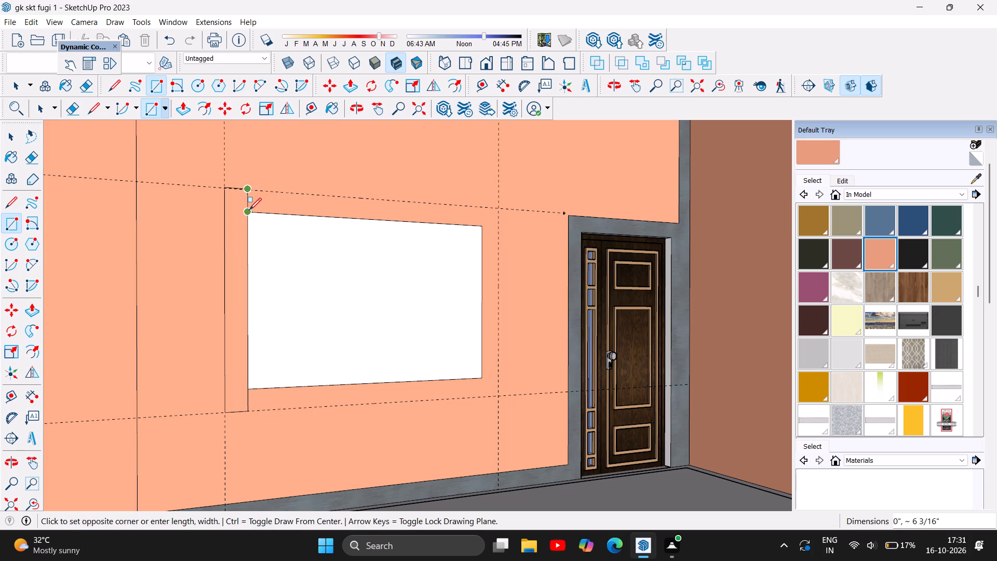
{"action": "double_click", "coordinate": [250, 207]}
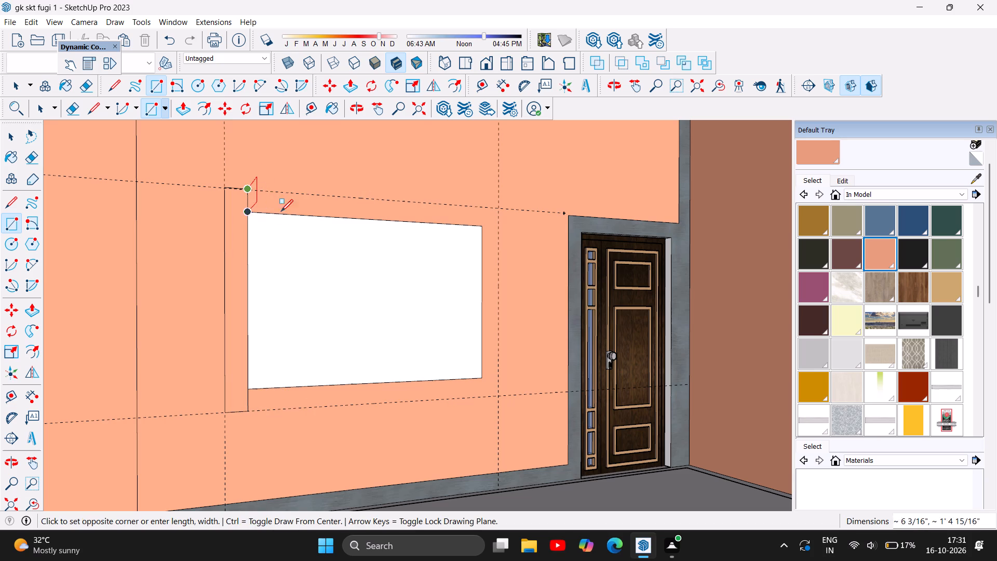
{"action": "left_click", "coordinate": [498, 221]}
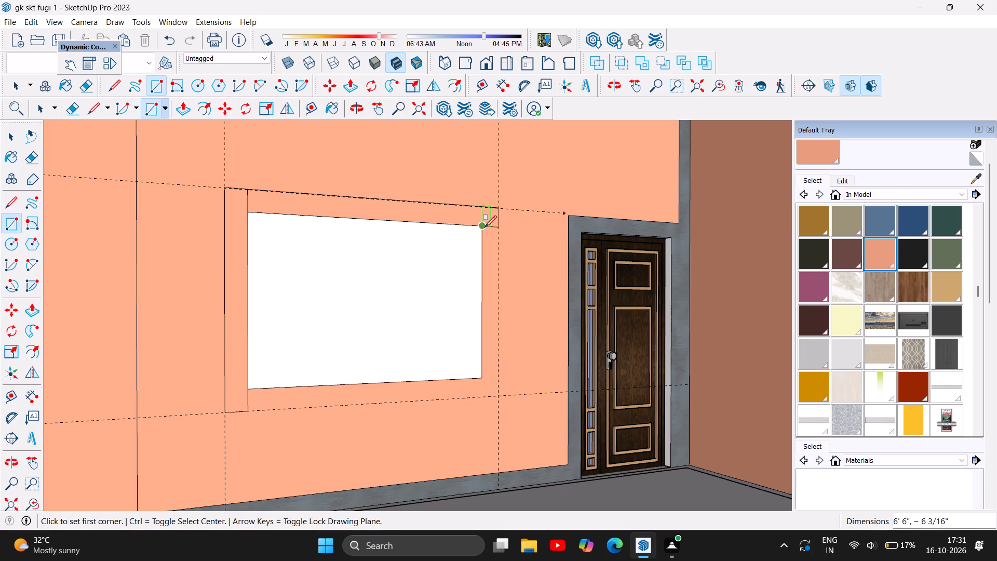
{"action": "left_click", "coordinate": [484, 228]}
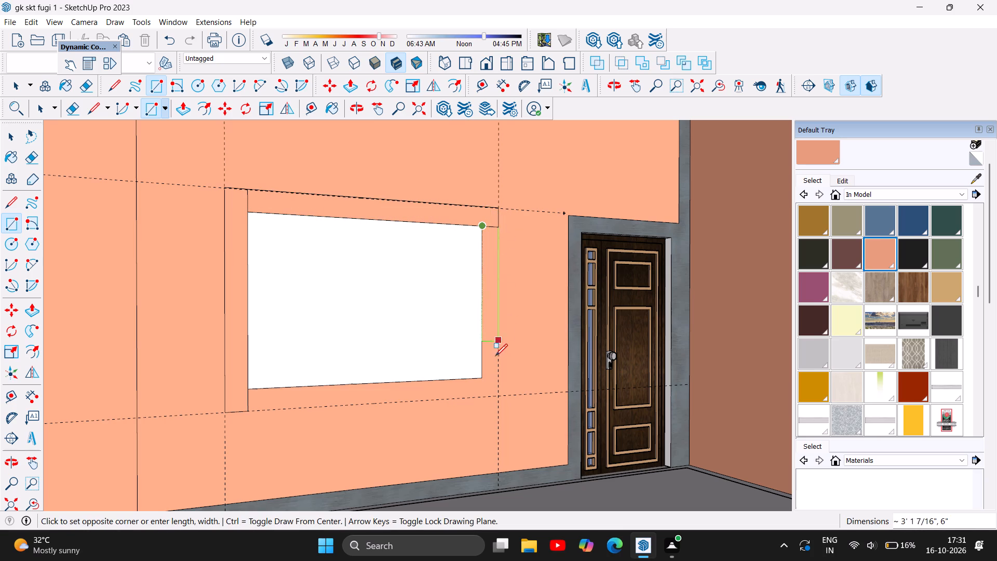
{"action": "left_click", "coordinate": [502, 395]}
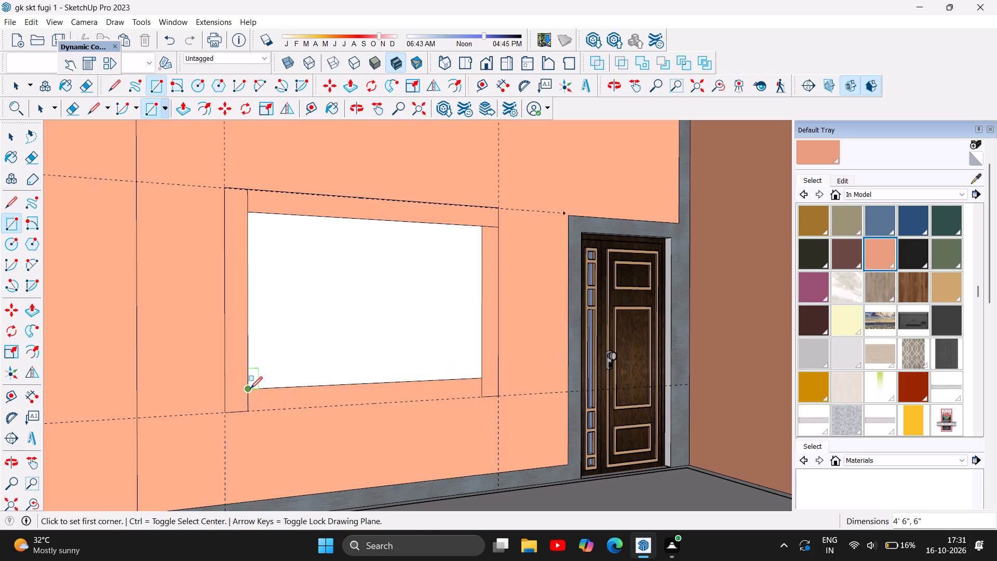
{"action": "left_click", "coordinate": [250, 389]}
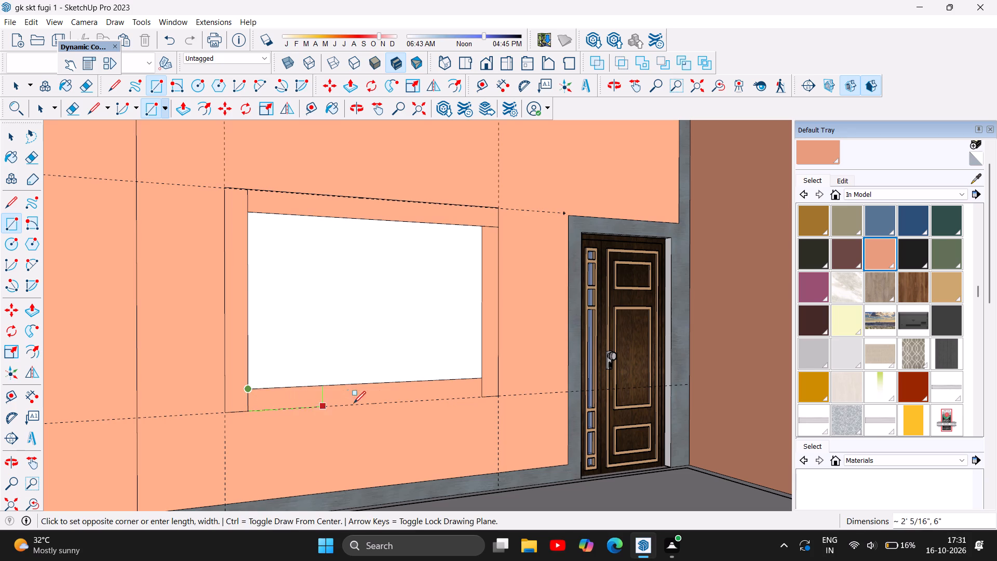
{"action": "left_click", "coordinate": [480, 396]}
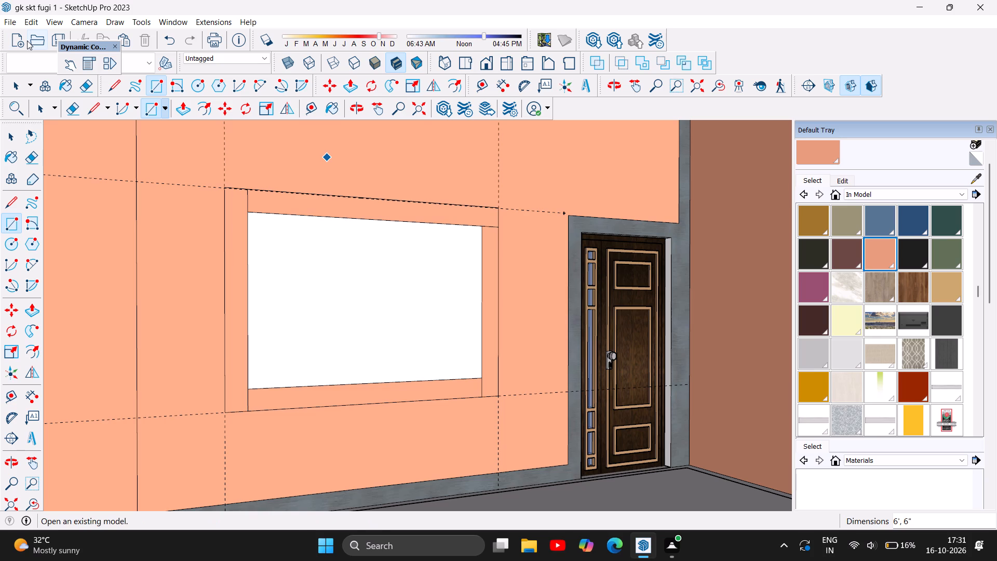
{"action": "key", "text": "Escape"}
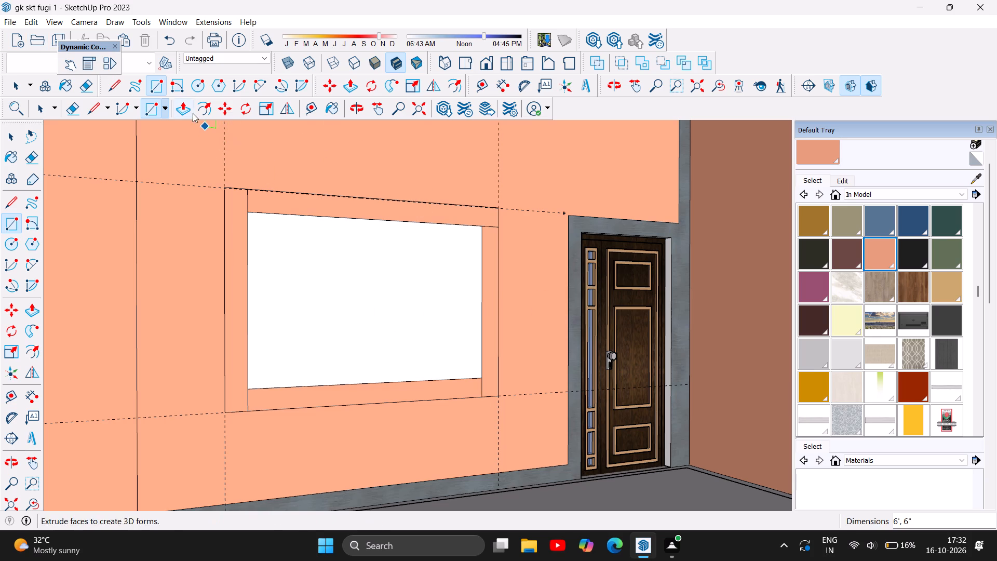
Delete the face and edges filling the opening of the window beside the entrance door.
{"action": "left_click", "coordinate": [10, 139]}
{"action": "double_click", "coordinate": [353, 268]}
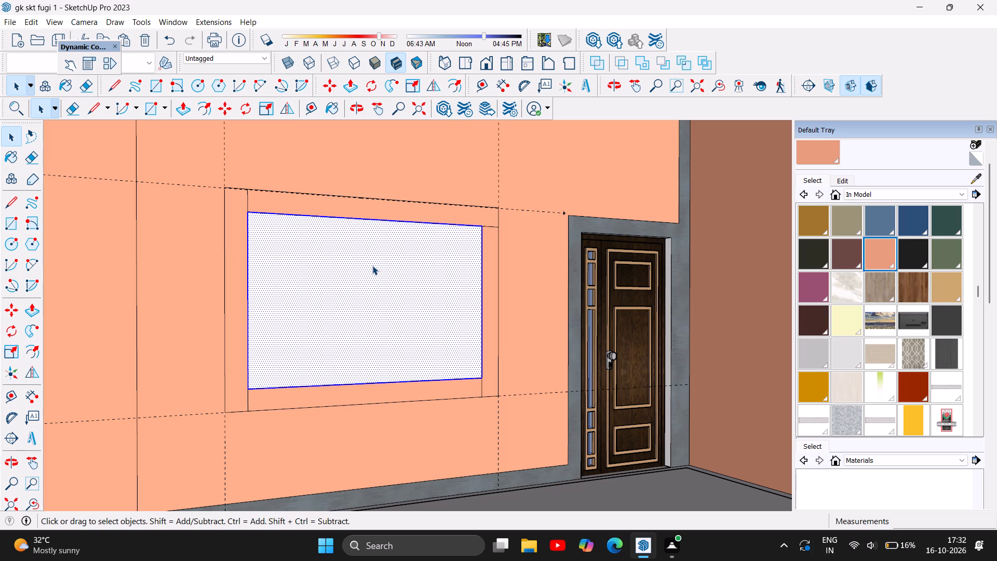
{"action": "key", "text": "Delete"}
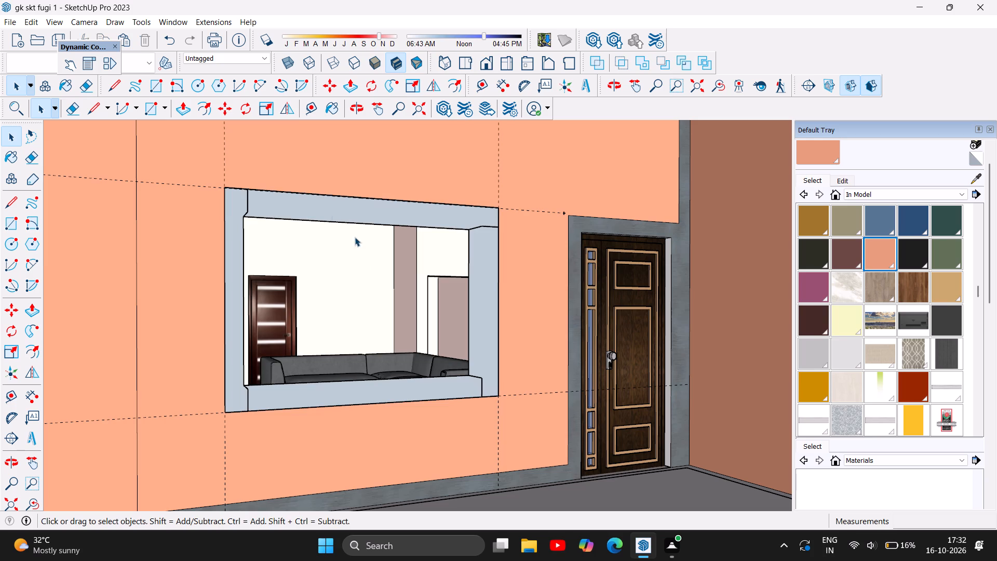
Delete the four short seam lines dividing the surround strips at the corners of the window beside the entrance door.
{"action": "scroll", "coordinate": [353, 419], "scroll_direction": "down", "scroll_amount": 4}
{"action": "scroll", "coordinate": [451, 352], "scroll_direction": "up", "scroll_amount": 5}
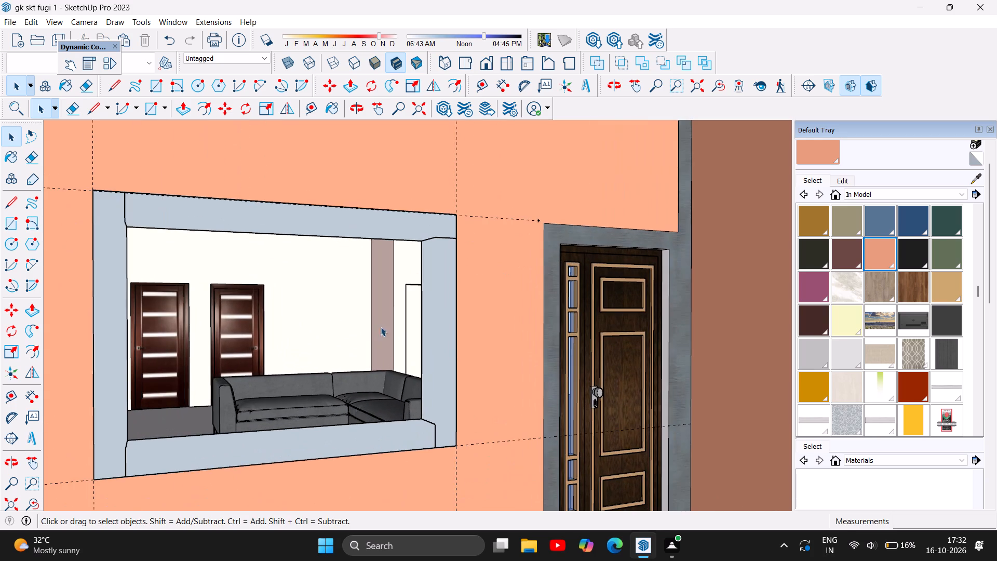
{"action": "scroll", "coordinate": [272, 373], "scroll_direction": "down", "scroll_amount": 4}
{"action": "scroll", "coordinate": [377, 394], "scroll_direction": "up", "scroll_amount": 3}
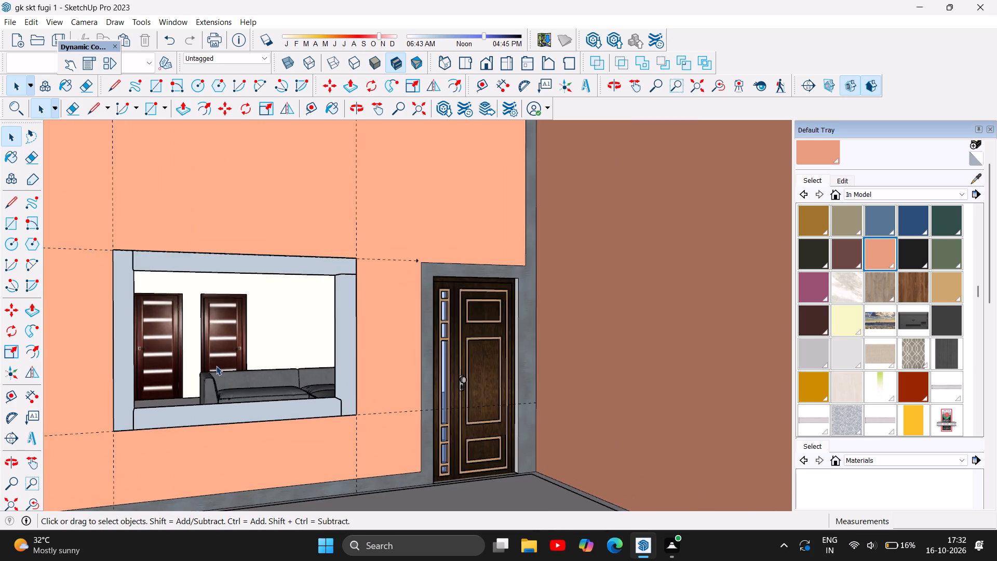
{"action": "scroll", "coordinate": [158, 366], "scroll_direction": "down", "scroll_amount": 10}
{"action": "scroll", "coordinate": [198, 359], "scroll_direction": "up", "scroll_amount": 7}
{"action": "scroll", "coordinate": [46, 328], "scroll_direction": "up", "scroll_amount": 3}
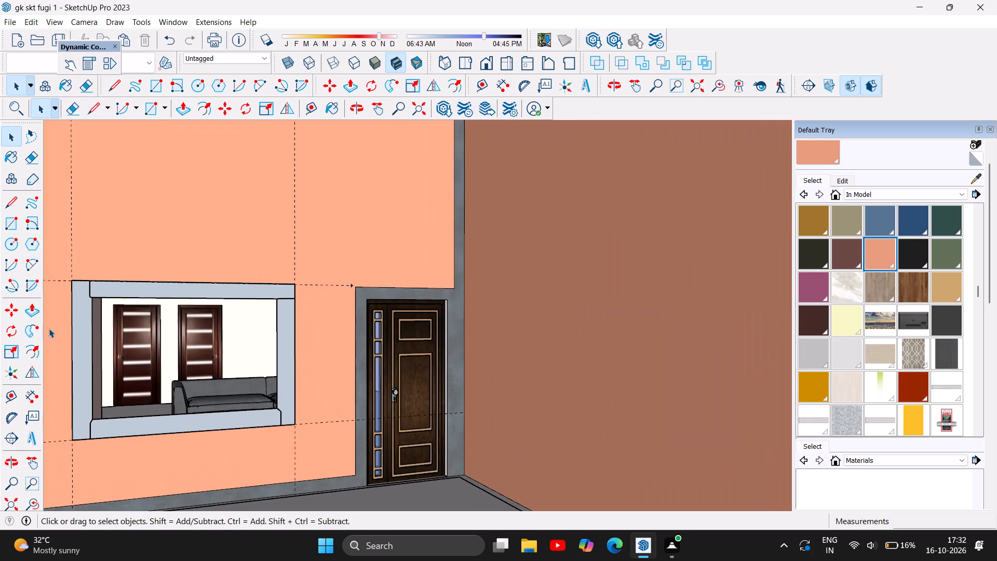
{"action": "scroll", "coordinate": [49, 328], "scroll_direction": "up", "scroll_amount": 1}
{"action": "scroll", "coordinate": [93, 325], "scroll_direction": "up", "scroll_amount": 2}
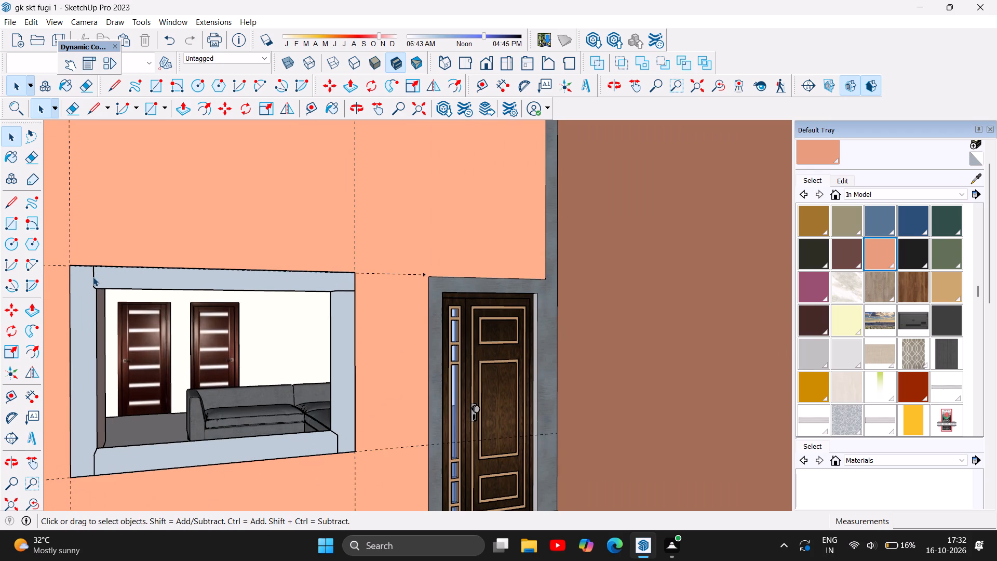
{"action": "left_click", "coordinate": [93, 275]}
{"action": "key", "text": "Delete"}
{"action": "left_click", "coordinate": [94, 466]}
{"action": "key", "text": "Delete"}
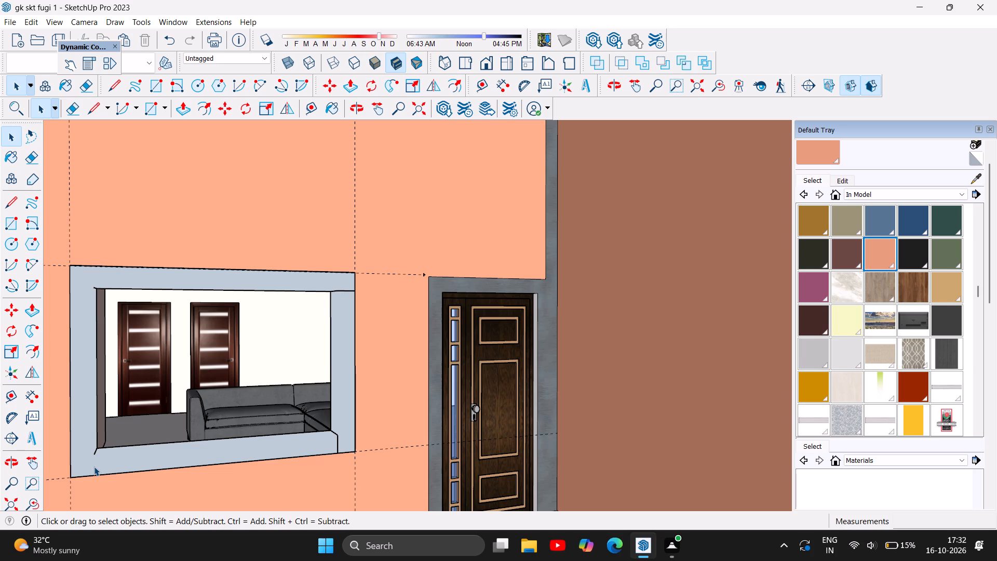
{"action": "left_click", "coordinate": [338, 440]}
{"action": "key", "text": "Delete"}
{"action": "left_click", "coordinate": [348, 291]}
{"action": "key", "text": "Delete"}
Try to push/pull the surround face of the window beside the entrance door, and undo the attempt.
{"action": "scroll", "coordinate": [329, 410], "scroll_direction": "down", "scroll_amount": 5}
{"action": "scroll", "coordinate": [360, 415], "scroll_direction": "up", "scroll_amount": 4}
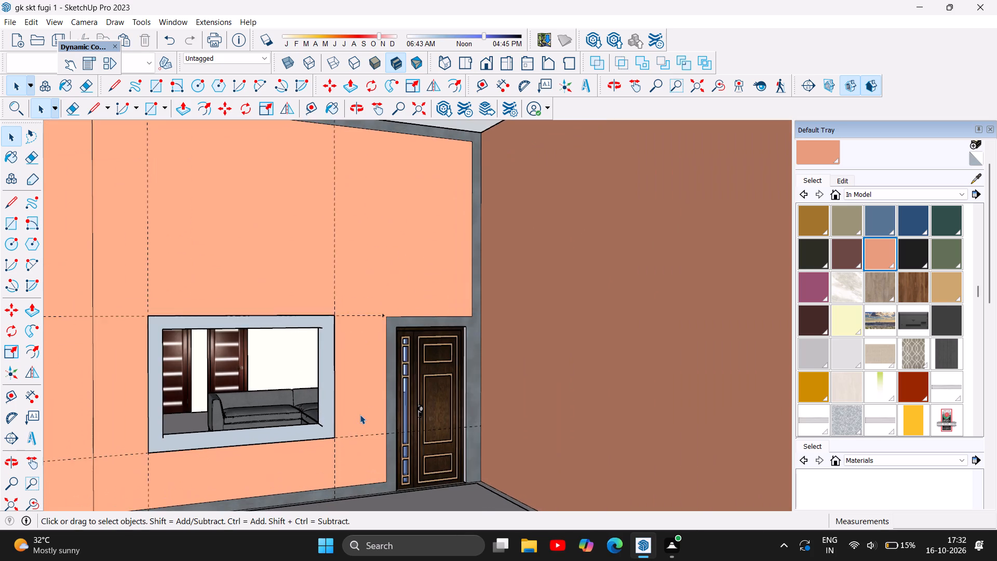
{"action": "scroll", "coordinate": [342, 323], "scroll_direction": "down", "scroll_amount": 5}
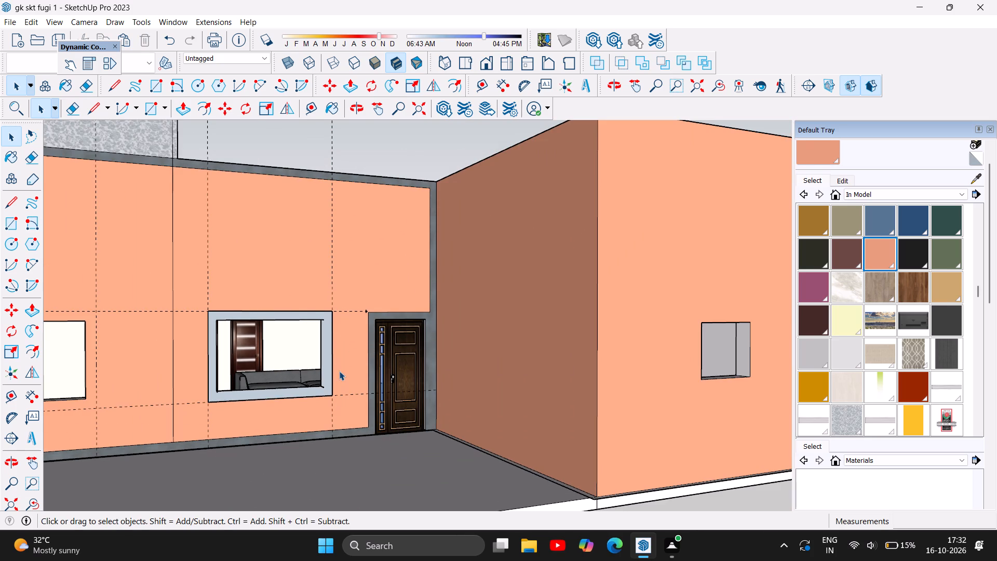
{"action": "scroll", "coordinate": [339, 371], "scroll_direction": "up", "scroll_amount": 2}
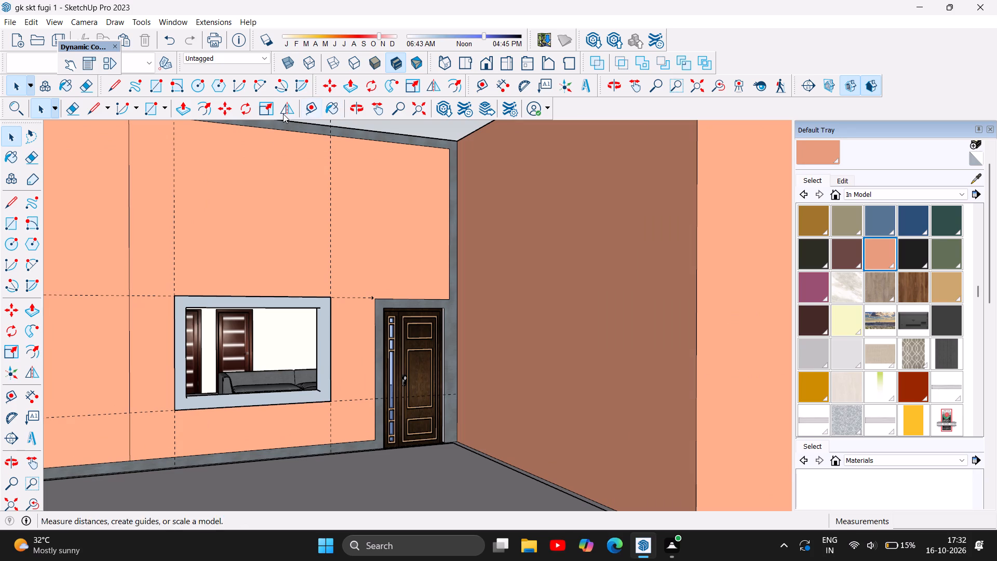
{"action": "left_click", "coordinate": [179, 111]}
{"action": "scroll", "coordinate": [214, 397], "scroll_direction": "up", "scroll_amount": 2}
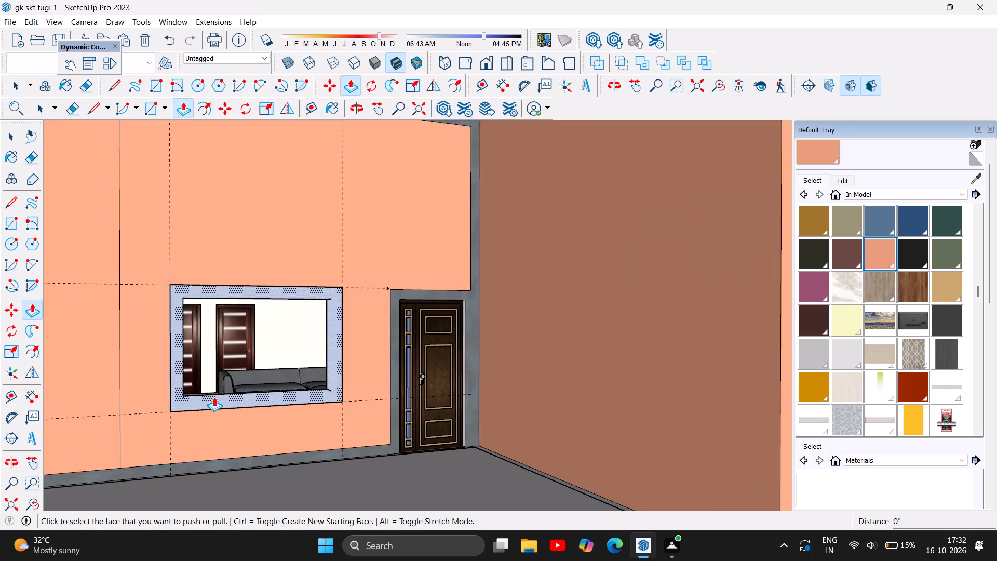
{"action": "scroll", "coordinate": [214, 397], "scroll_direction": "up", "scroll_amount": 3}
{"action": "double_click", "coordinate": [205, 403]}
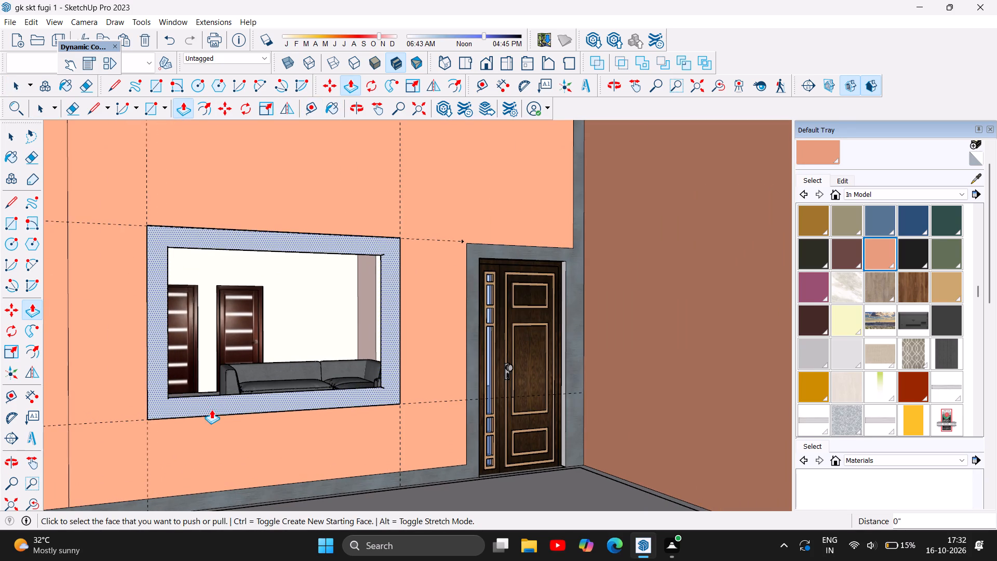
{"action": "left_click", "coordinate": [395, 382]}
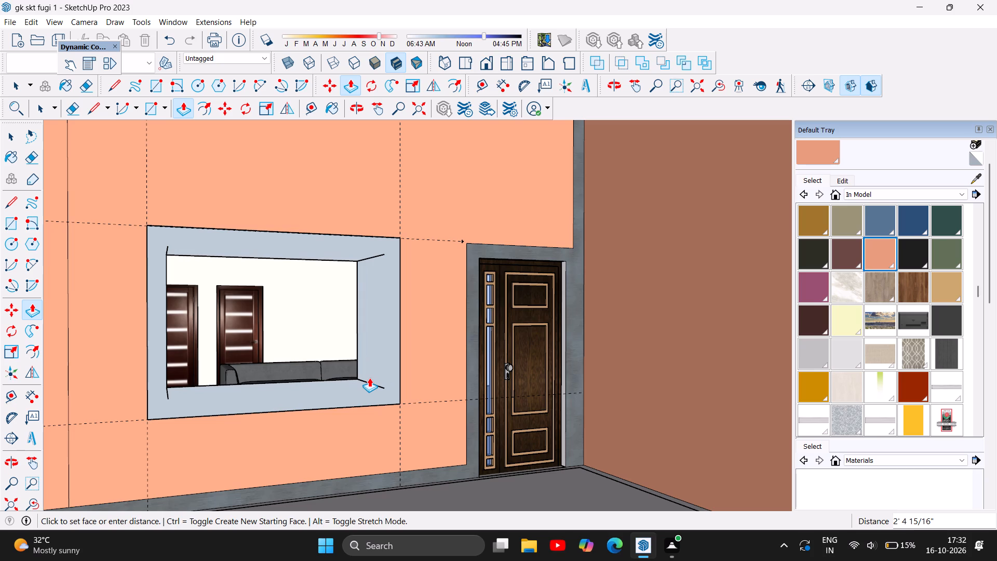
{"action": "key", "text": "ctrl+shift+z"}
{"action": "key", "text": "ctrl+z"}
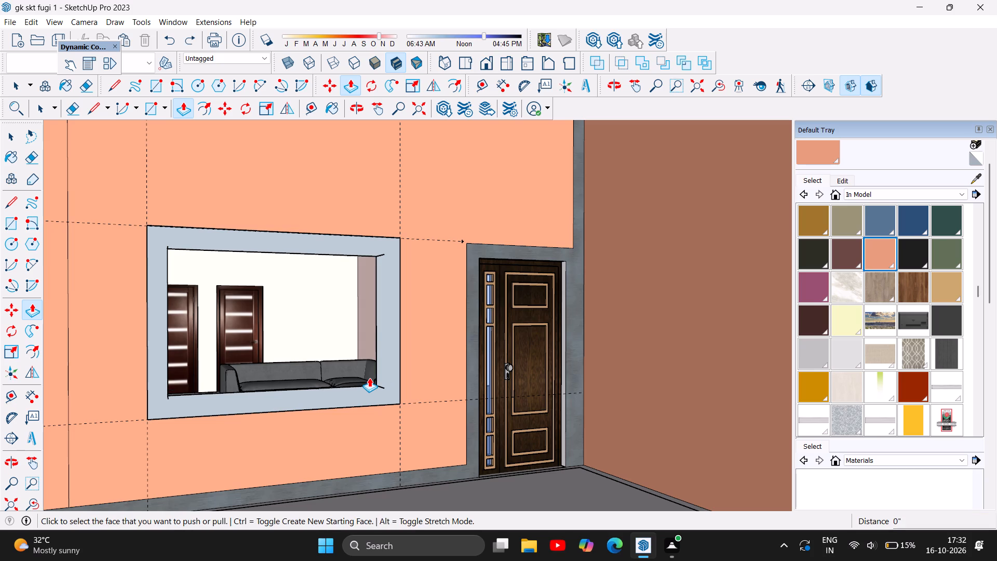
Undo the deletions of the seam lines and the opening face at the window beside the entrance door.
{"action": "left_click", "coordinate": [362, 113]}
{"action": "left_click_drag", "start_coordinate": [424, 211], "coordinate": [368, 268]}
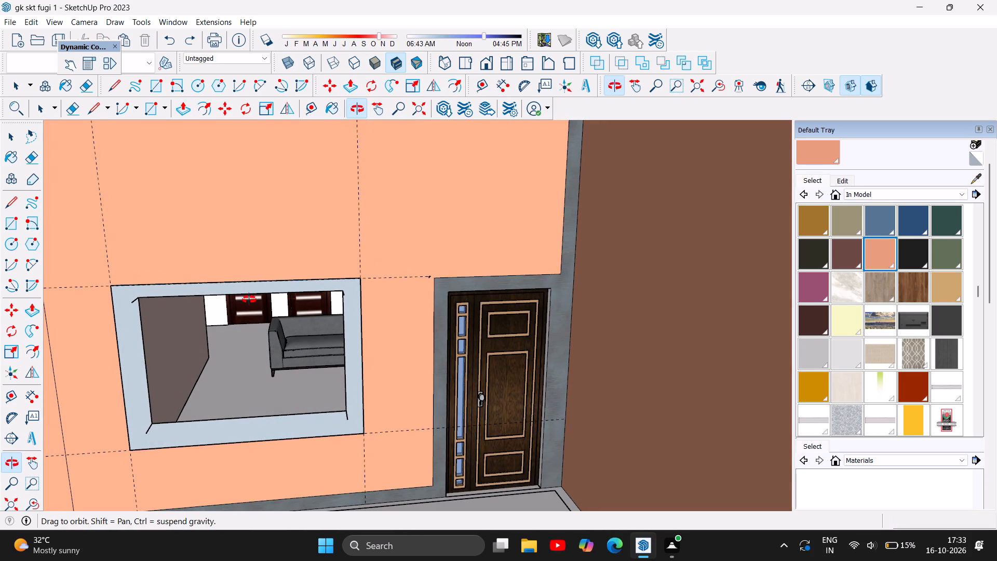
{"action": "scroll", "coordinate": [120, 311], "scroll_direction": "up", "scroll_amount": 10}
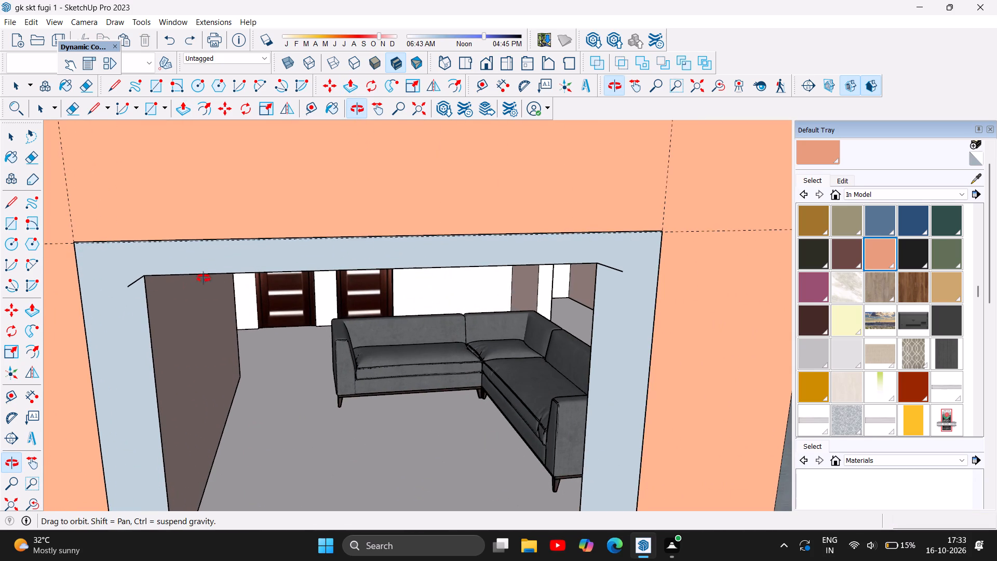
{"action": "scroll", "coordinate": [280, 279], "scroll_direction": "down", "scroll_amount": 5}
{"action": "scroll", "coordinate": [276, 296], "scroll_direction": "up", "scroll_amount": 1}
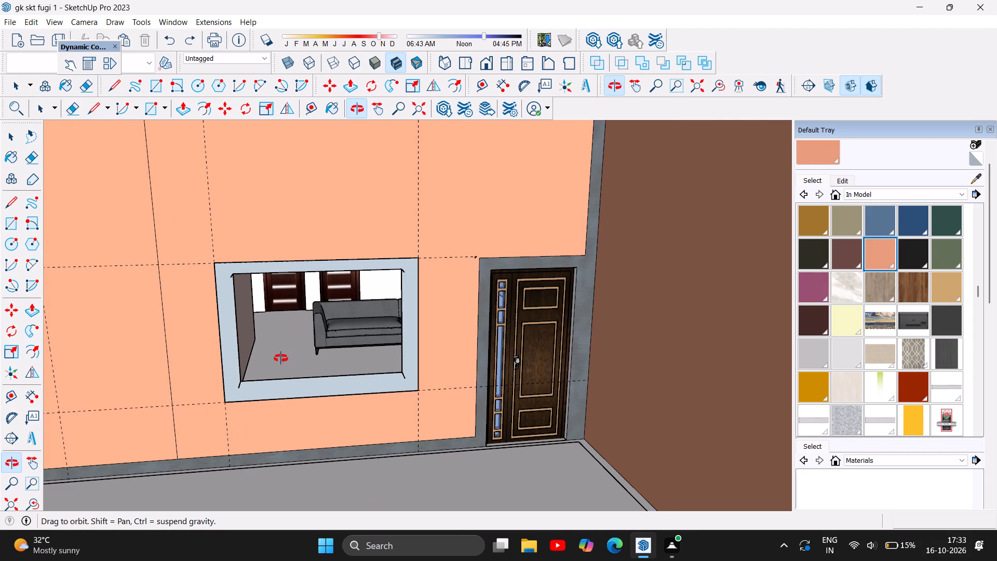
{"action": "scroll", "coordinate": [273, 362], "scroll_direction": "up", "scroll_amount": 4}
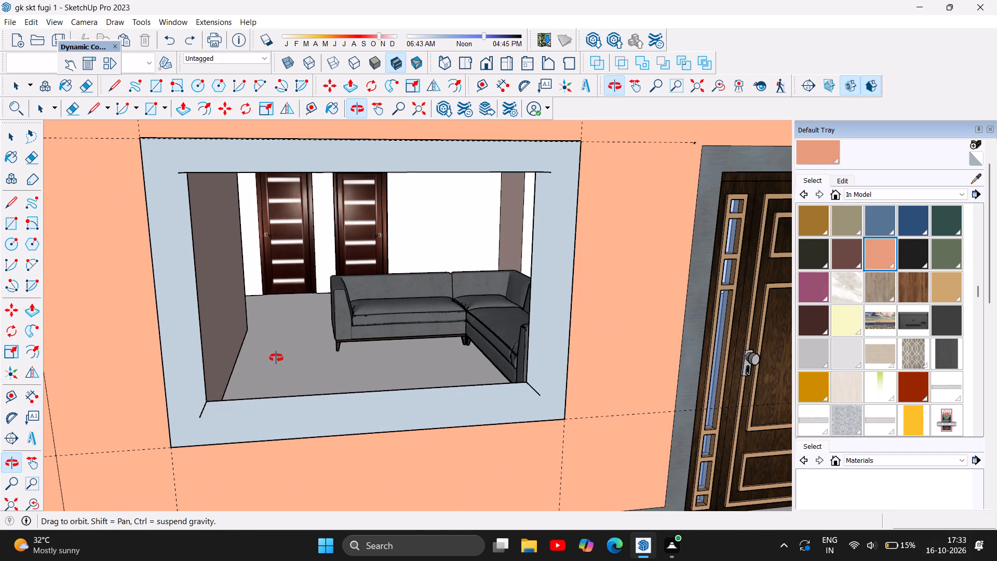
{"action": "key", "text": "ctrl+z"}
{"action": "key", "text": "ctrl+z"}
{"action": "key", "text": "ctrl+z"}
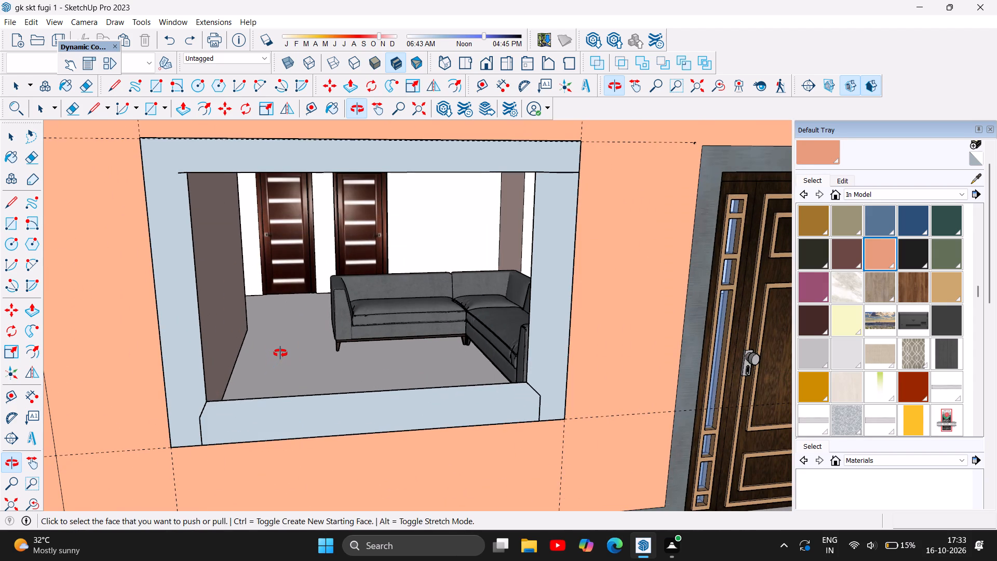
{"action": "key", "text": "ctrl+z"}
{"action": "key", "text": "ctrl+z"}
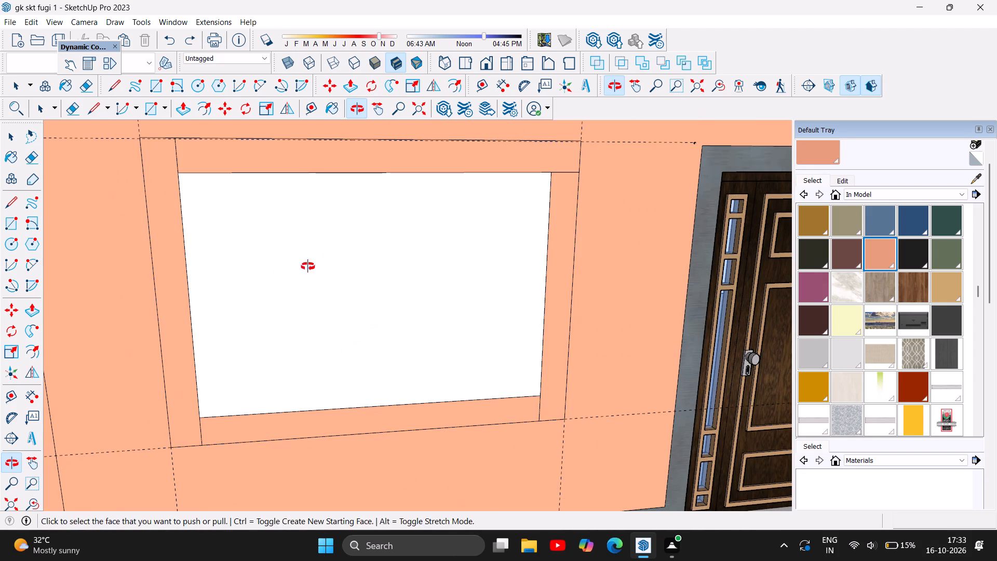
Delete only the face filling the opening of the window beside the entrance door.
{"action": "left_click", "coordinate": [18, 87]}
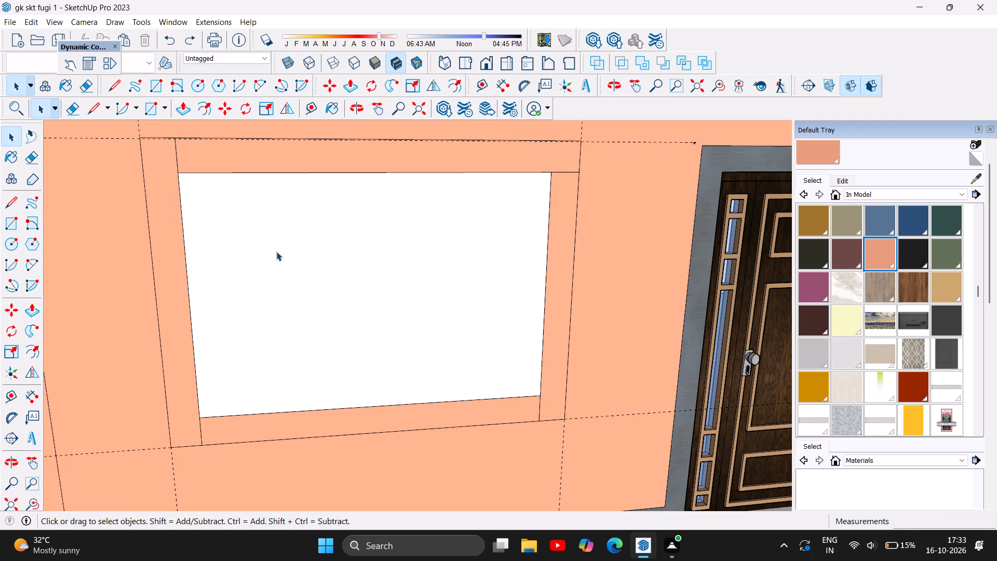
{"action": "left_click", "coordinate": [276, 251]}
{"action": "key", "text": "Delete"}
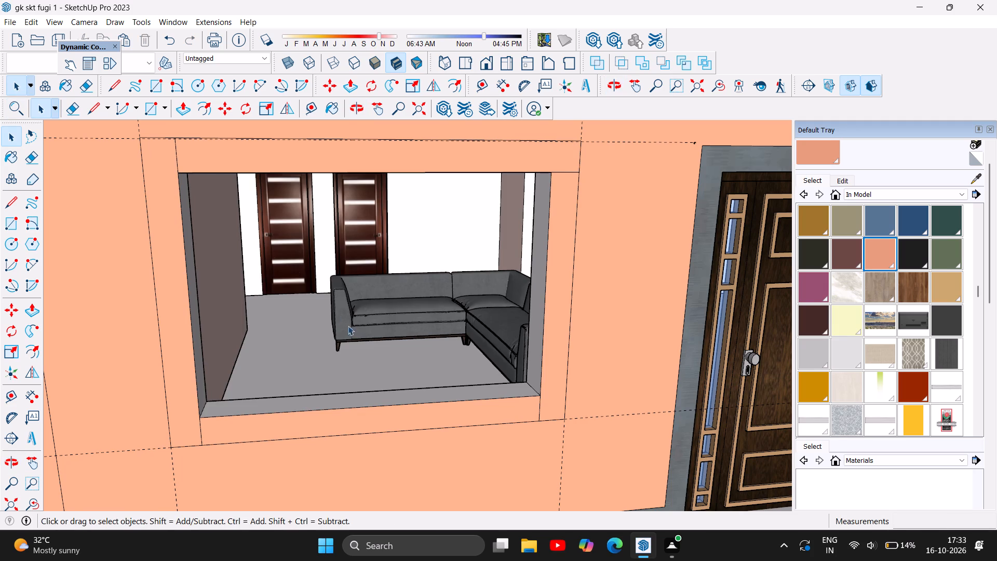
Delete the four short seam lines at the surround's corners on the window beside the entrance door.
{"action": "scroll", "coordinate": [369, 366], "scroll_direction": "down", "scroll_amount": 2}
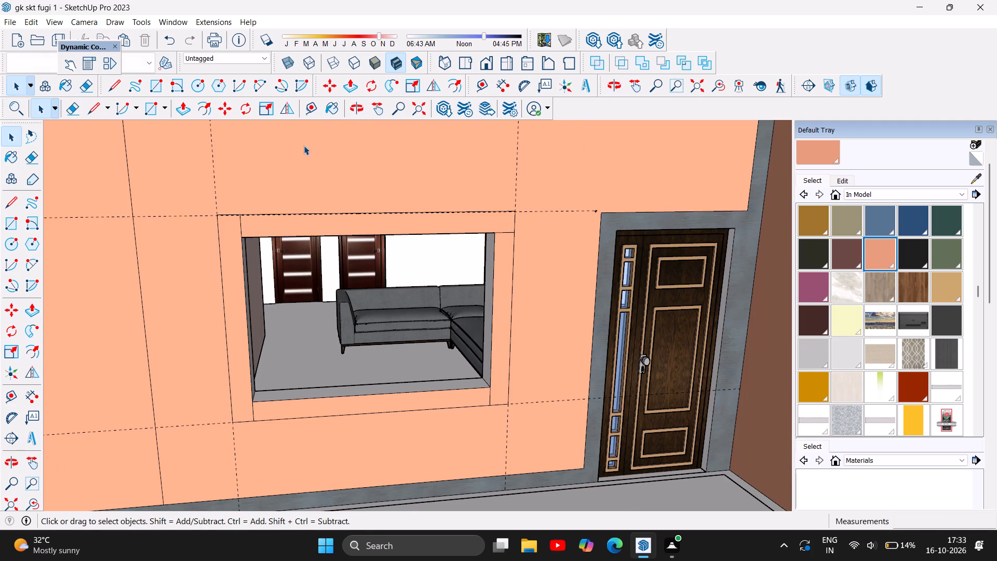
{"action": "left_click", "coordinate": [183, 111]}
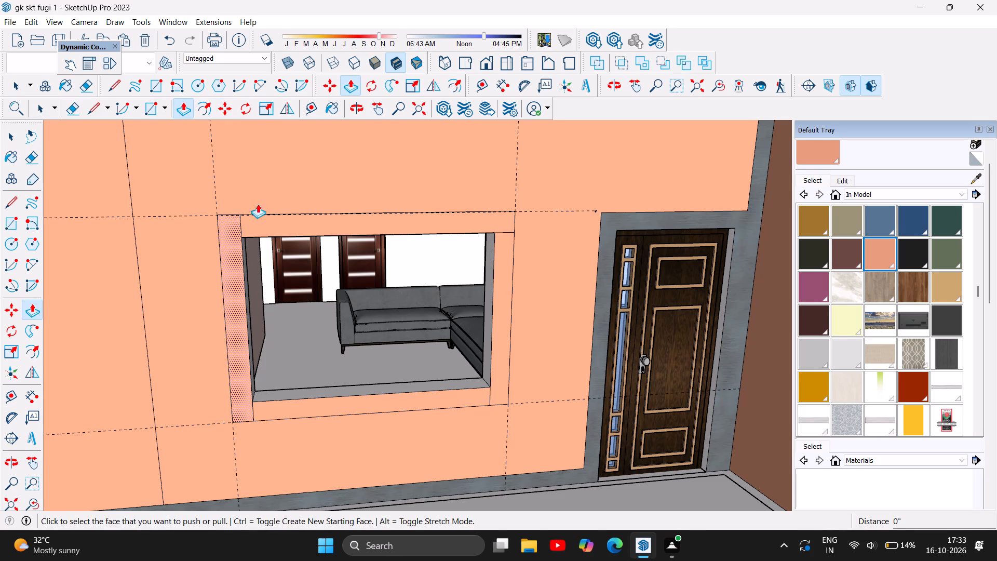
{"action": "left_click", "coordinate": [19, 83]}
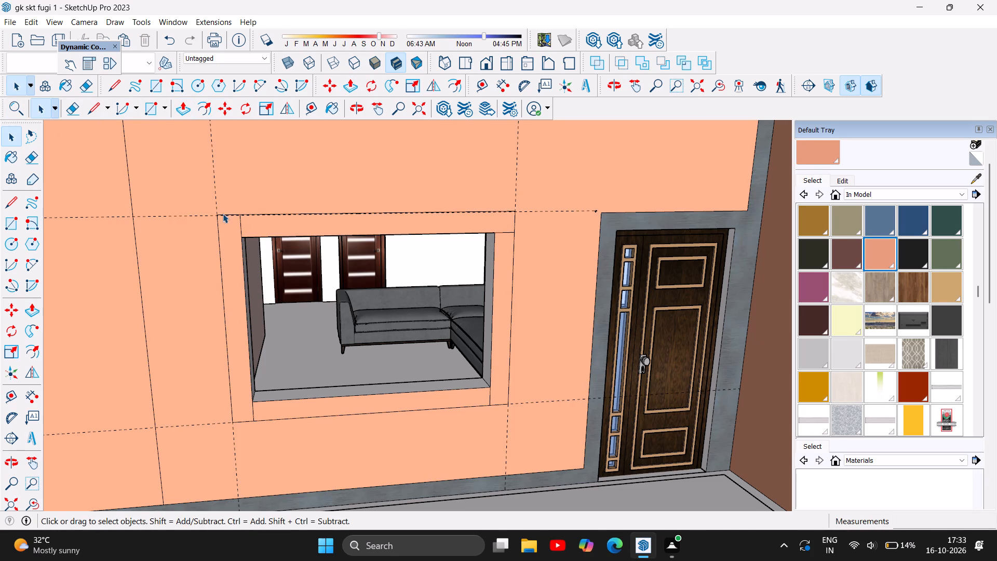
{"action": "double_click", "coordinate": [241, 223]}
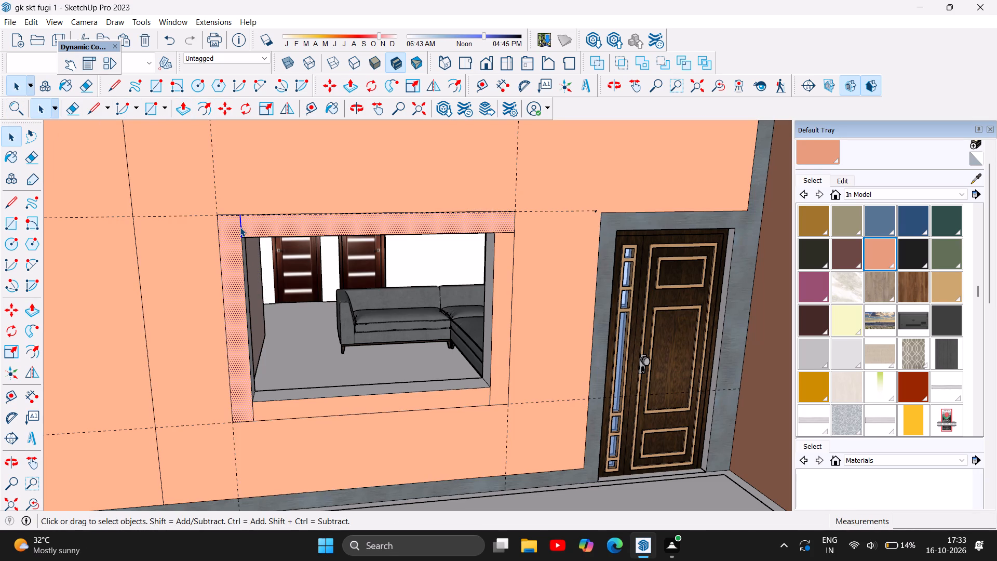
{"action": "left_click", "coordinate": [240, 227]}
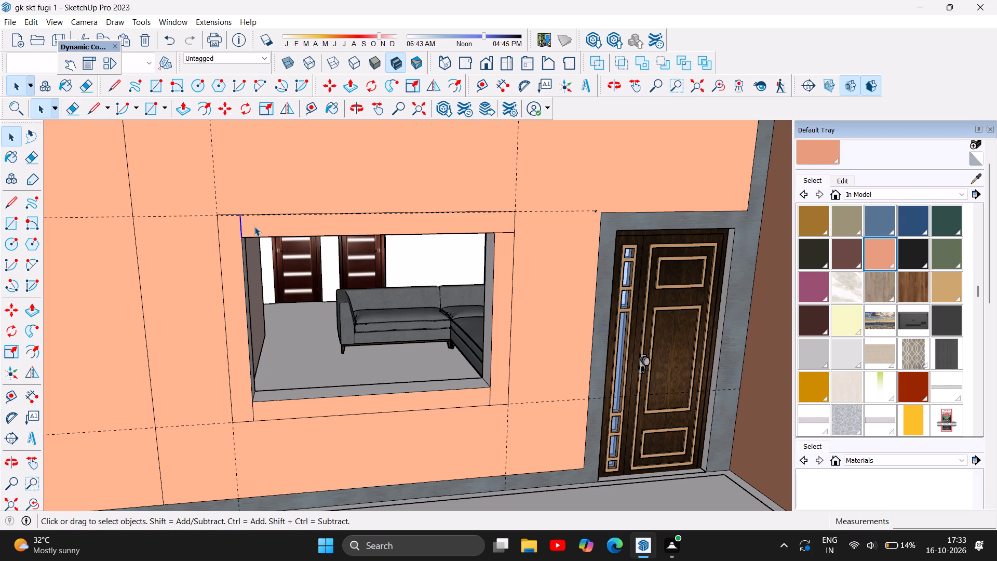
{"action": "key", "text": "Delete"}
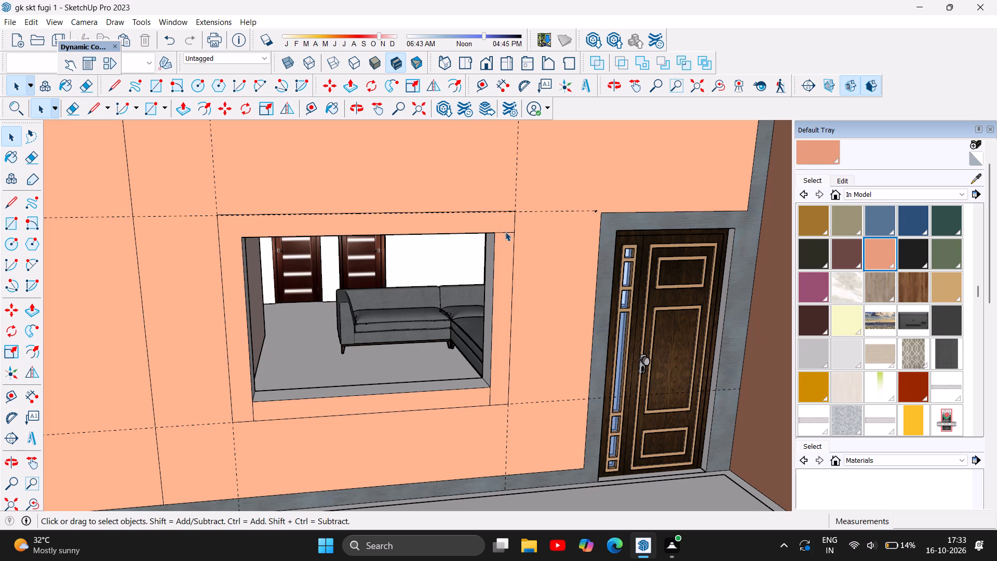
{"action": "left_click", "coordinate": [503, 232]}
{"action": "key", "text": "Delete"}
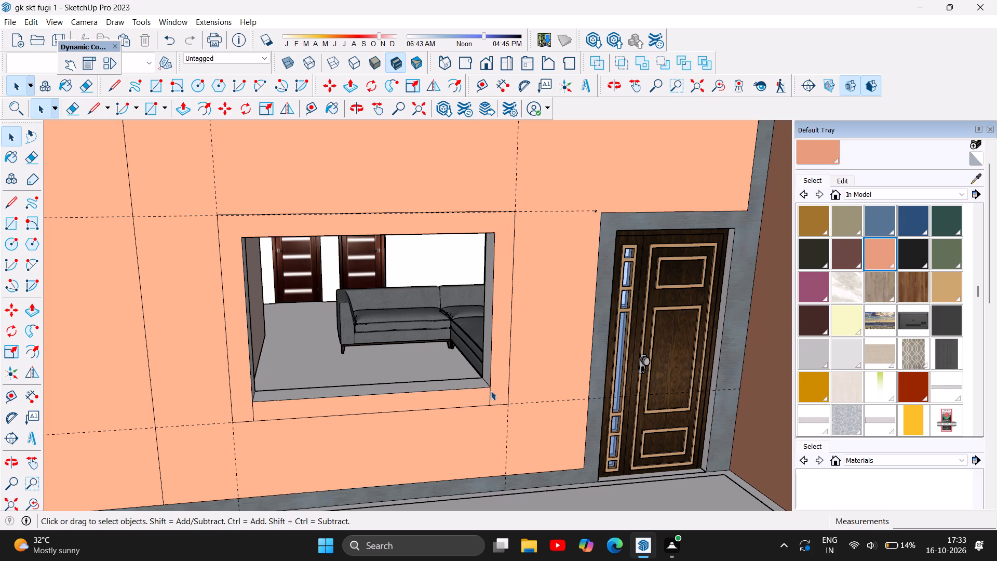
{"action": "left_click", "coordinate": [490, 393]}
{"action": "key", "text": "Delete"}
{"action": "left_click", "coordinate": [253, 413]}
{"action": "key", "text": "Delete"}
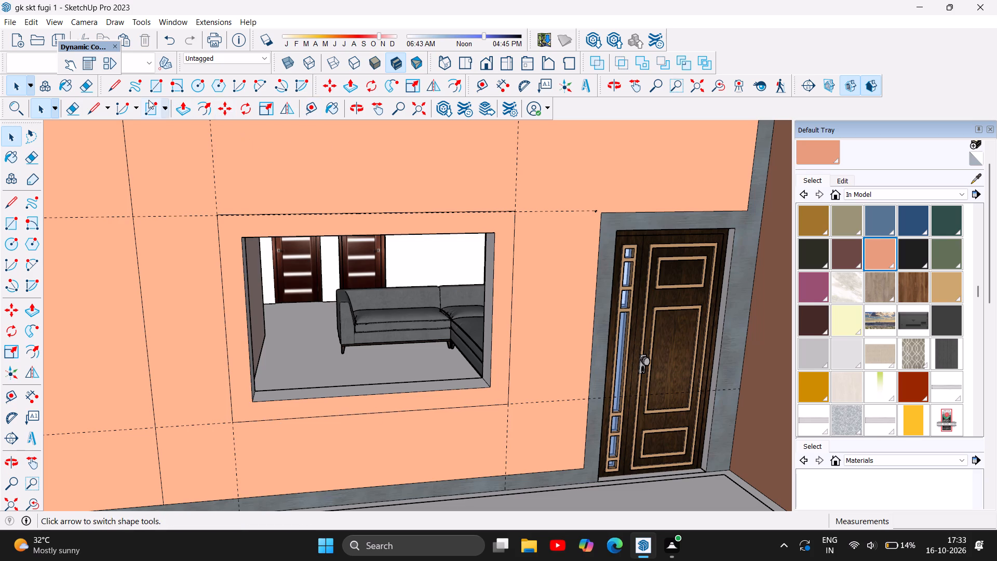
Push/pull the surround face of the window beside the entrance door outward by 6".
{"action": "left_click", "coordinate": [183, 110]}
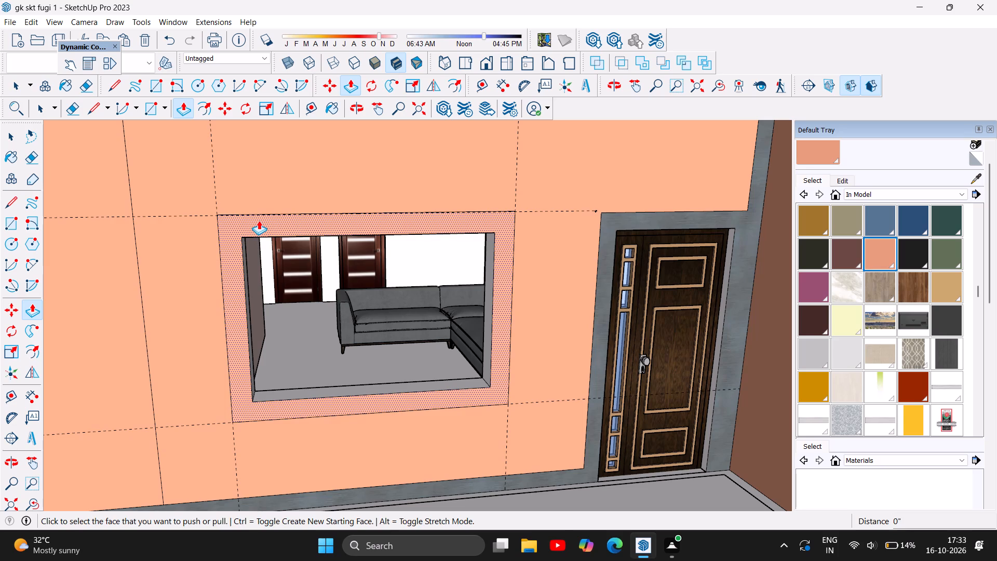
{"action": "left_click", "coordinate": [259, 220]}
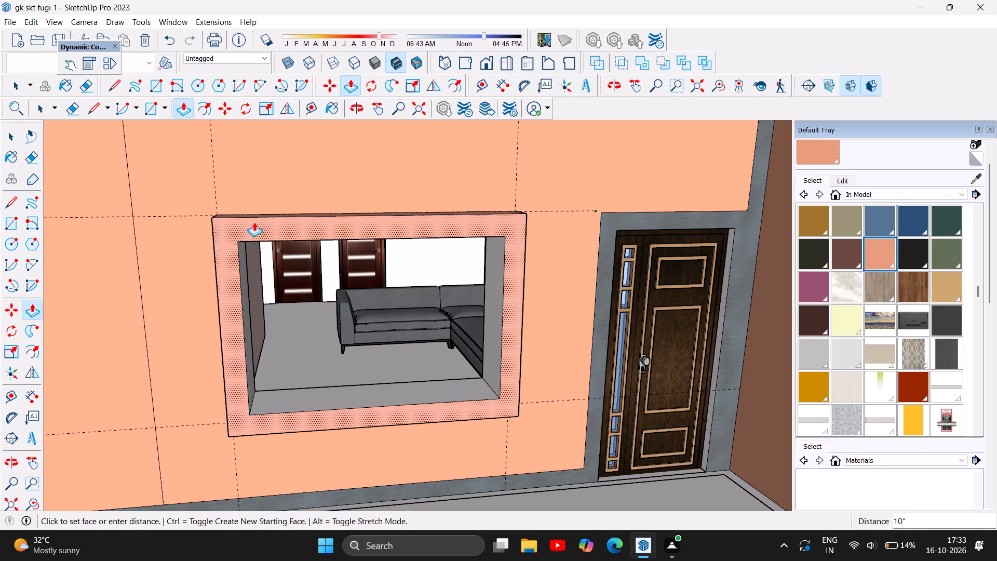
{"action": "key", "text": "6"}
{"action": "key", "text": "Return"}
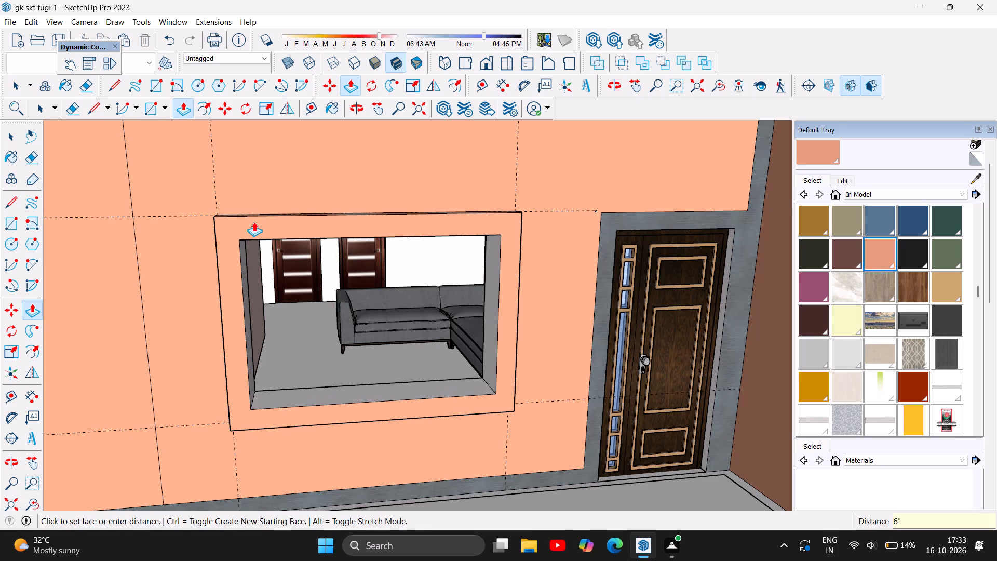
Draw 6-inch-wide surround rectangles around the facade's smaller window: top about 5', left and bottom about 4' 6", and right 4' long.
{"action": "scroll", "coordinate": [466, 391], "scroll_direction": "down", "scroll_amount": 4}
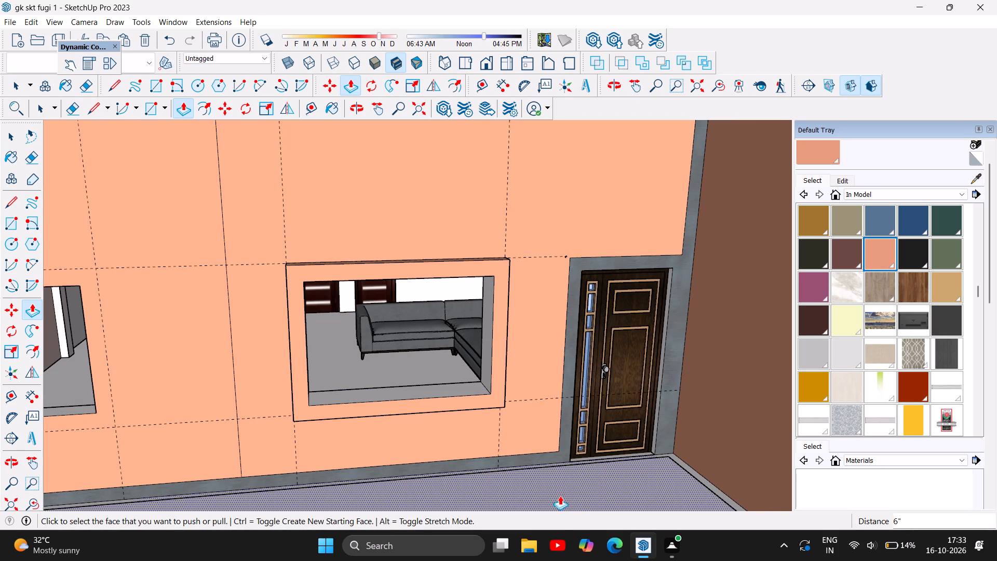
{"action": "scroll", "coordinate": [562, 442], "scroll_direction": "down", "scroll_amount": 5}
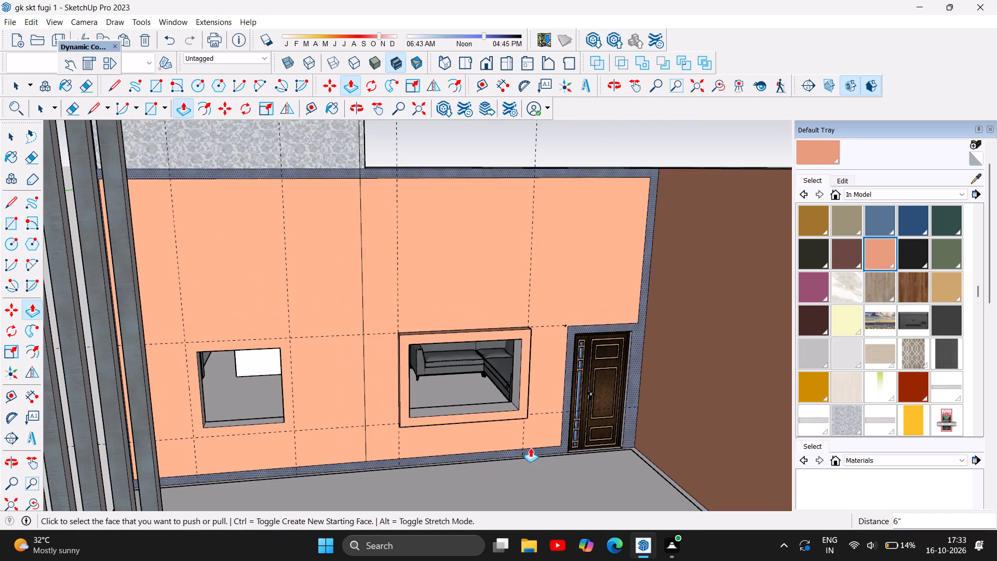
{"action": "scroll", "coordinate": [249, 464], "scroll_direction": "up", "scroll_amount": 4}
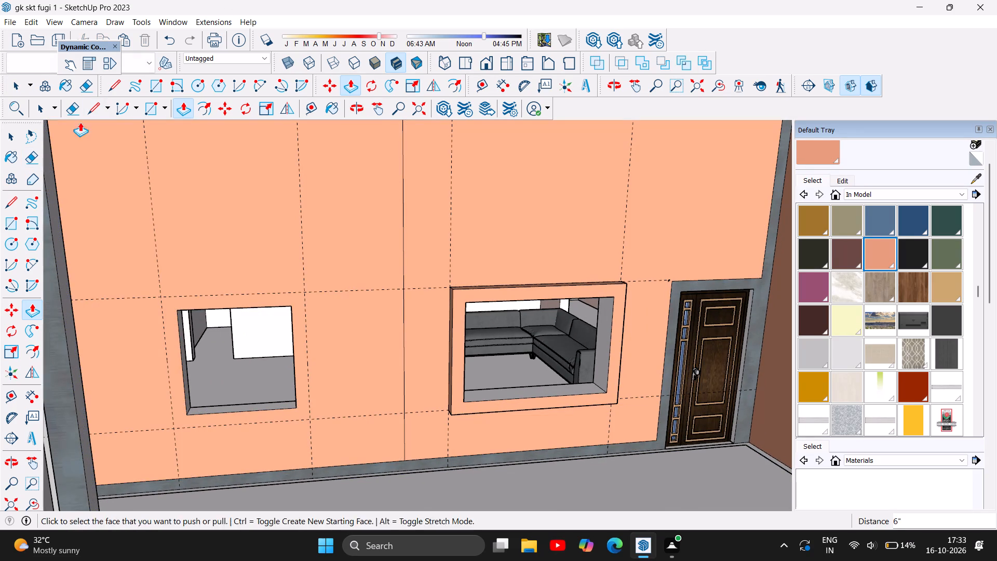
{"action": "left_click", "coordinate": [152, 106]}
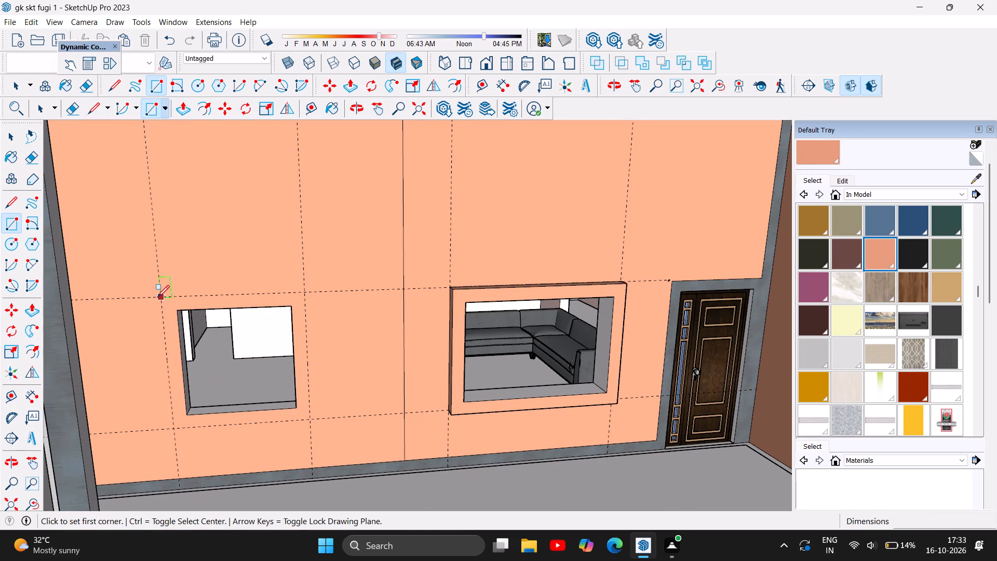
{"action": "left_click", "coordinate": [157, 297]}
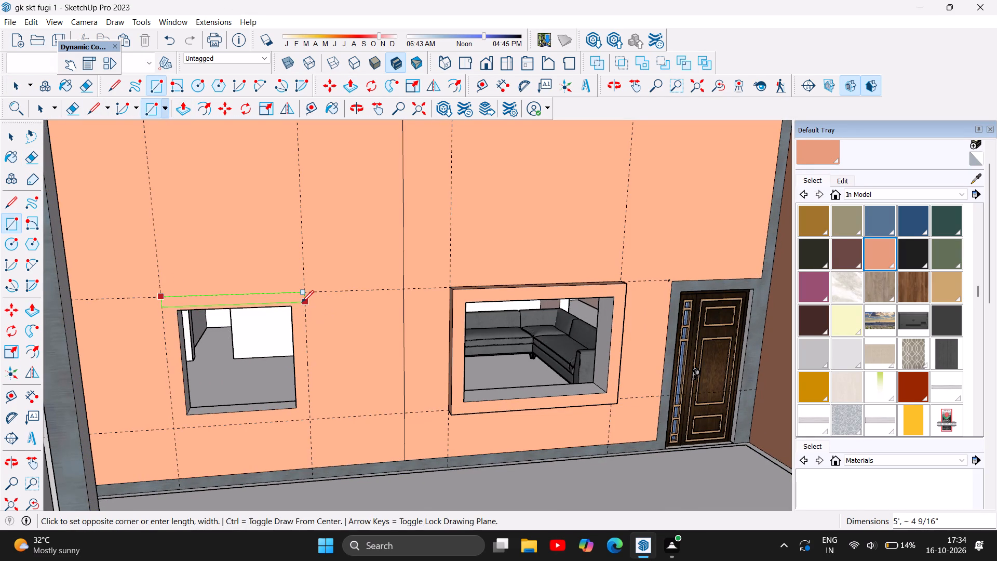
{"action": "scroll", "coordinate": [297, 305], "scroll_direction": "up", "scroll_amount": 5}
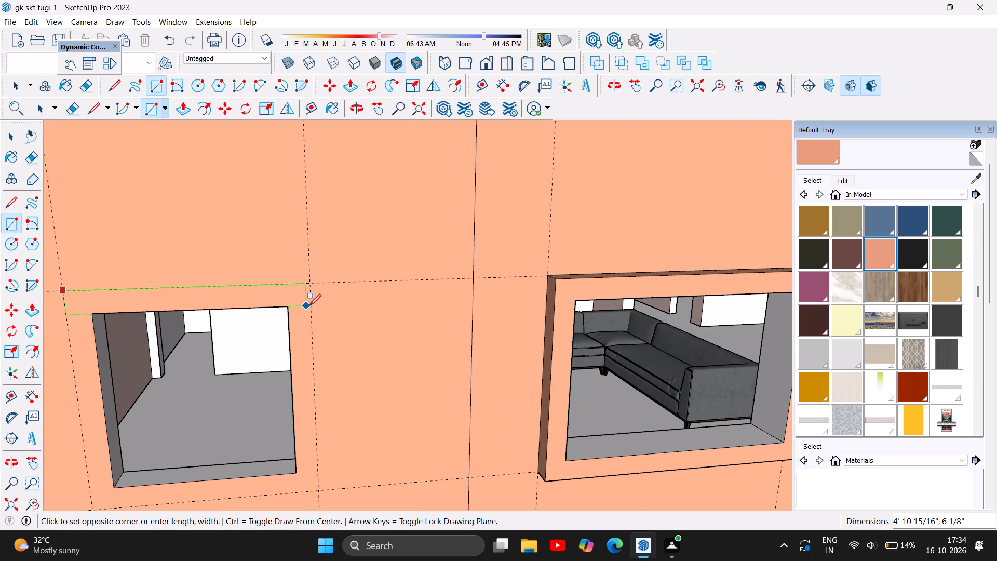
{"action": "left_click", "coordinate": [312, 306]}
{"action": "scroll", "coordinate": [339, 272], "scroll_direction": "down", "scroll_amount": 3}
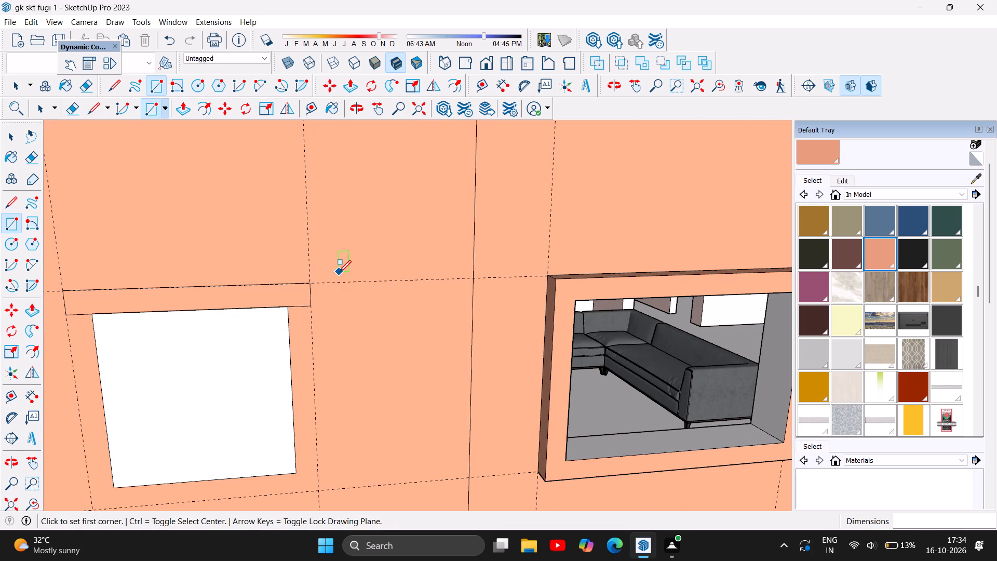
{"action": "scroll", "coordinate": [339, 272], "scroll_direction": "down", "scroll_amount": 2}
{"action": "left_click", "coordinate": [135, 305]}
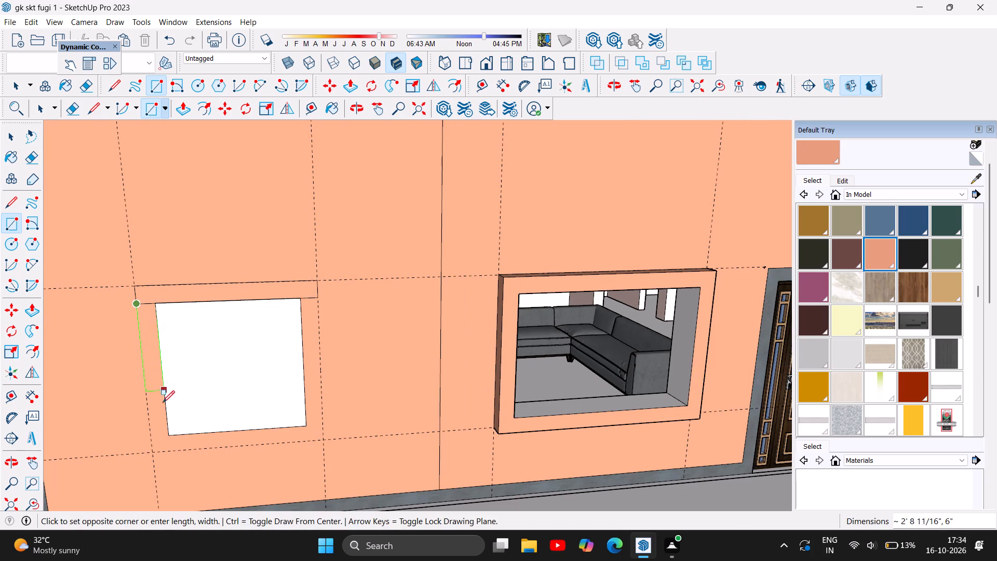
{"action": "left_click", "coordinate": [170, 450]}
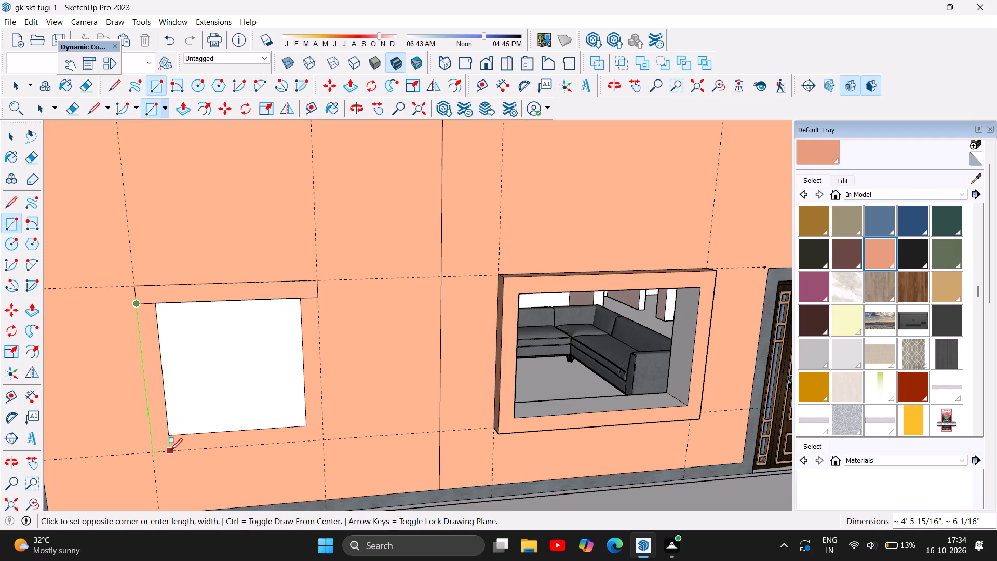
{"action": "left_click", "coordinate": [171, 433]}
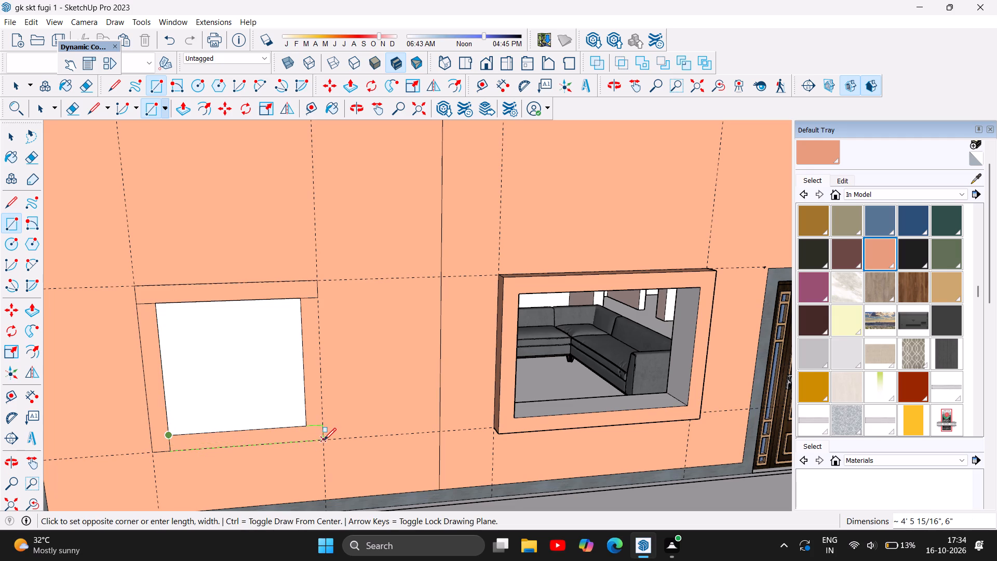
{"action": "double_click", "coordinate": [324, 440]}
{"action": "left_click", "coordinate": [301, 296]}
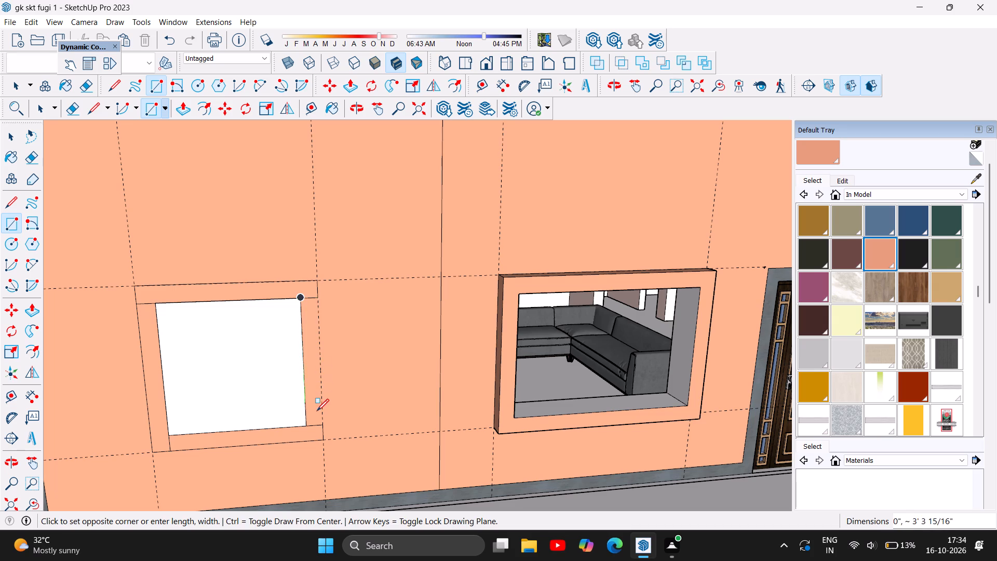
{"action": "left_click", "coordinate": [319, 424]}
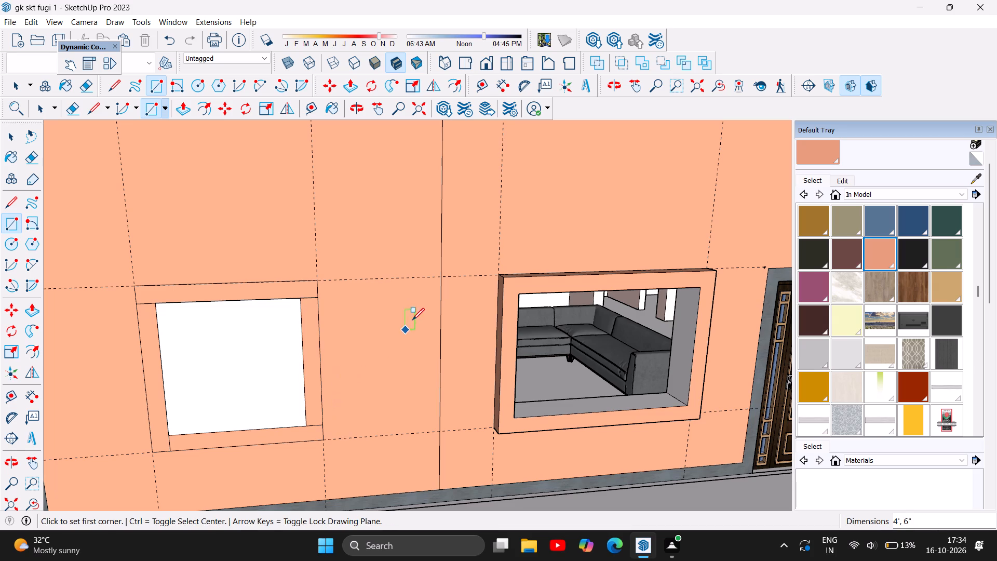
Delete the face filling the opening of the smaller facade window.
{"action": "left_click", "coordinate": [16, 137]}
{"action": "left_click", "coordinate": [225, 350]}
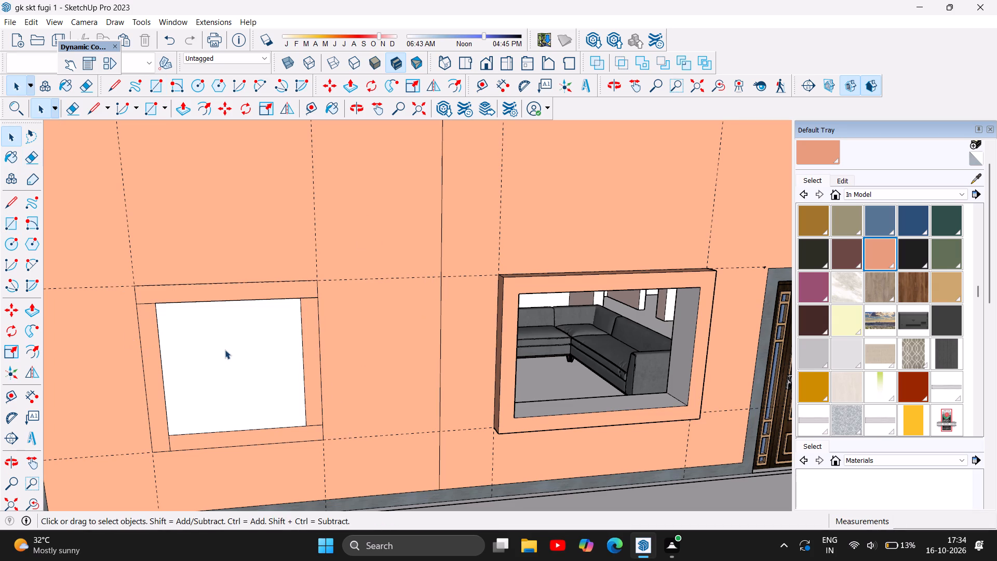
{"action": "key", "text": "Delete"}
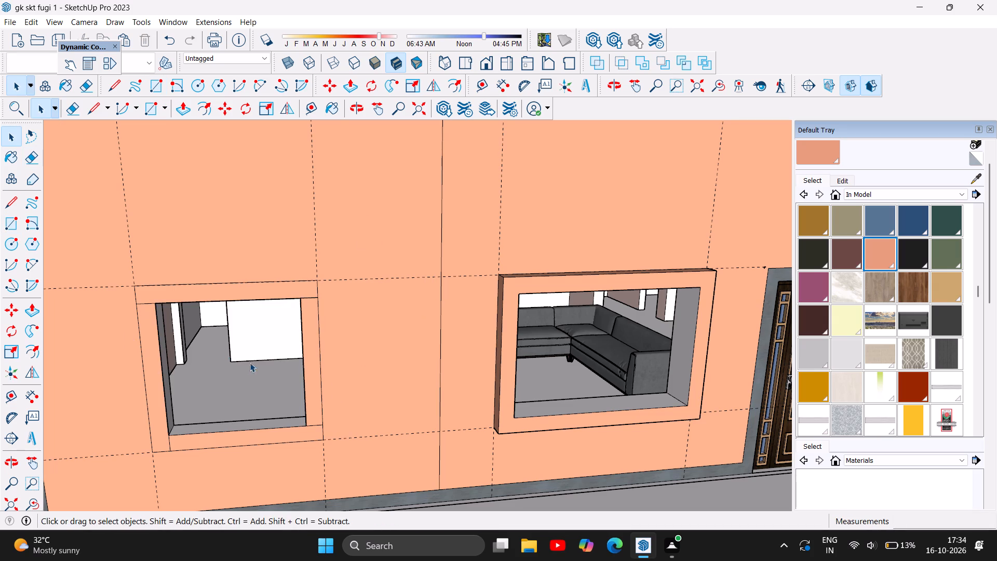
Delete the four short seam lines at the surround's corners on the smaller facade window.
{"action": "scroll", "coordinate": [267, 358], "scroll_direction": "down", "scroll_amount": 2}
{"action": "scroll", "coordinate": [162, 328], "scroll_direction": "up", "scroll_amount": 4}
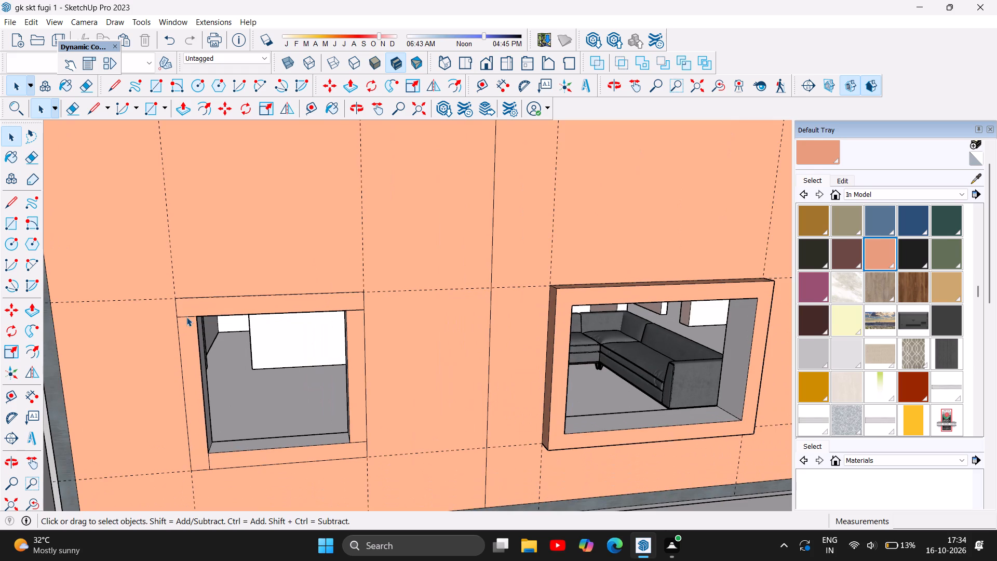
{"action": "left_click", "coordinate": [186, 317]}
{"action": "key", "text": "Delete"}
{"action": "left_click", "coordinate": [358, 310]}
{"action": "key", "text": "Delete"}
{"action": "left_click", "coordinate": [358, 309]}
{"action": "key", "text": "Delete"}
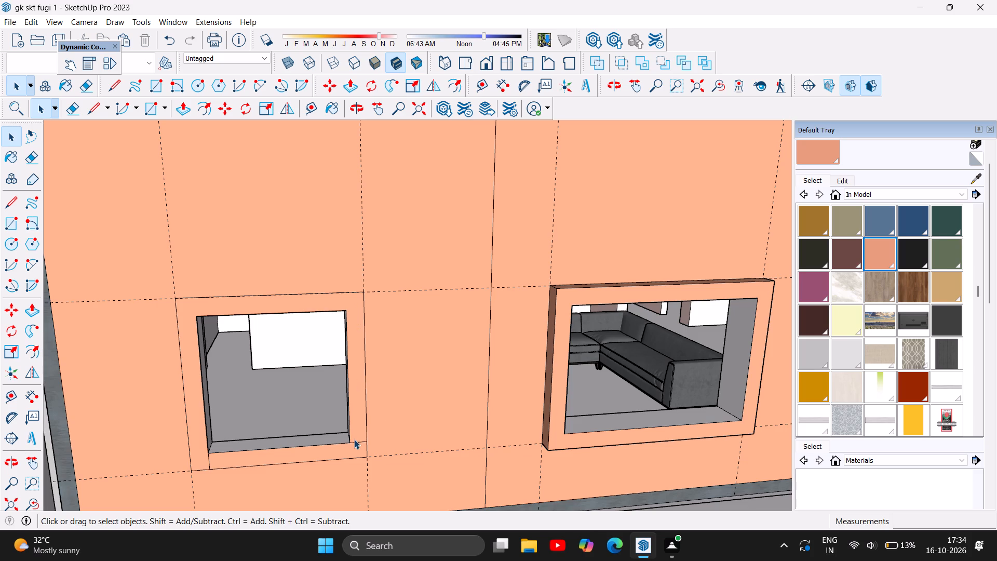
{"action": "left_click", "coordinate": [359, 441]}
{"action": "key", "text": "Delete"}
{"action": "double_click", "coordinate": [209, 457]}
{"action": "double_click", "coordinate": [209, 460]}
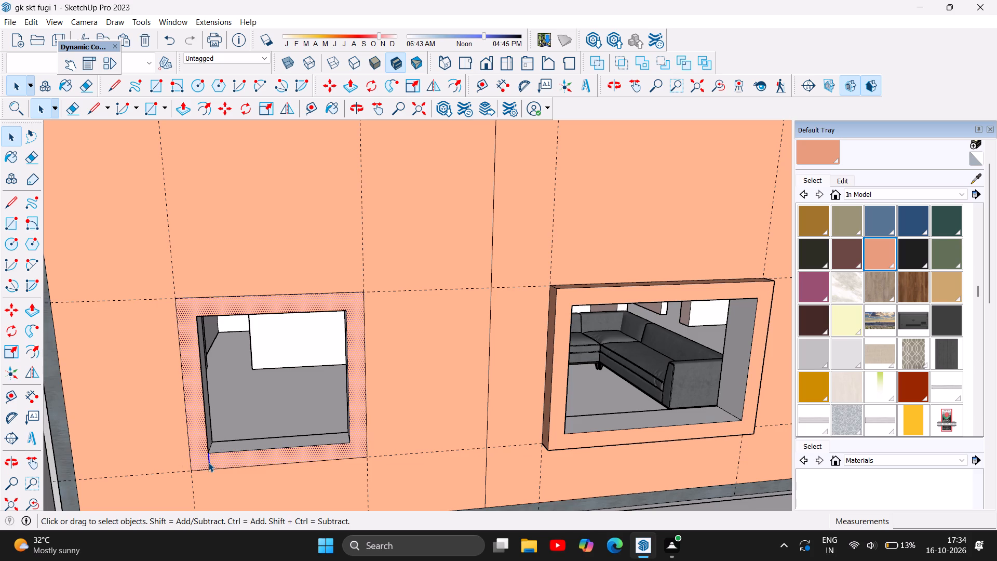
{"action": "double_click", "coordinate": [208, 462]}
{"action": "scroll", "coordinate": [286, 392], "scroll_direction": "down", "scroll_amount": 6}
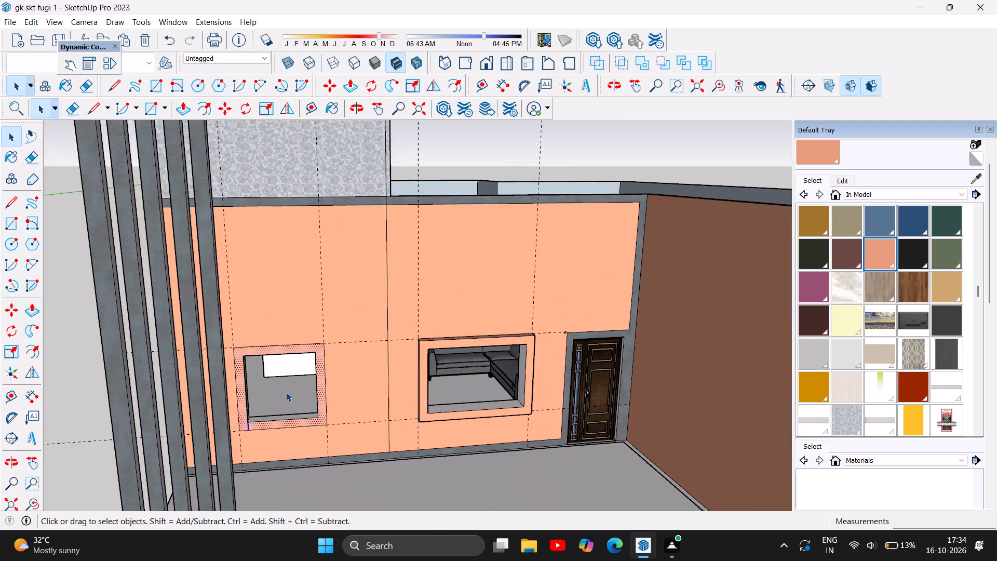
{"action": "scroll", "coordinate": [286, 392], "scroll_direction": "down", "scroll_amount": 4}
{"action": "left_click", "coordinate": [141, 435]}
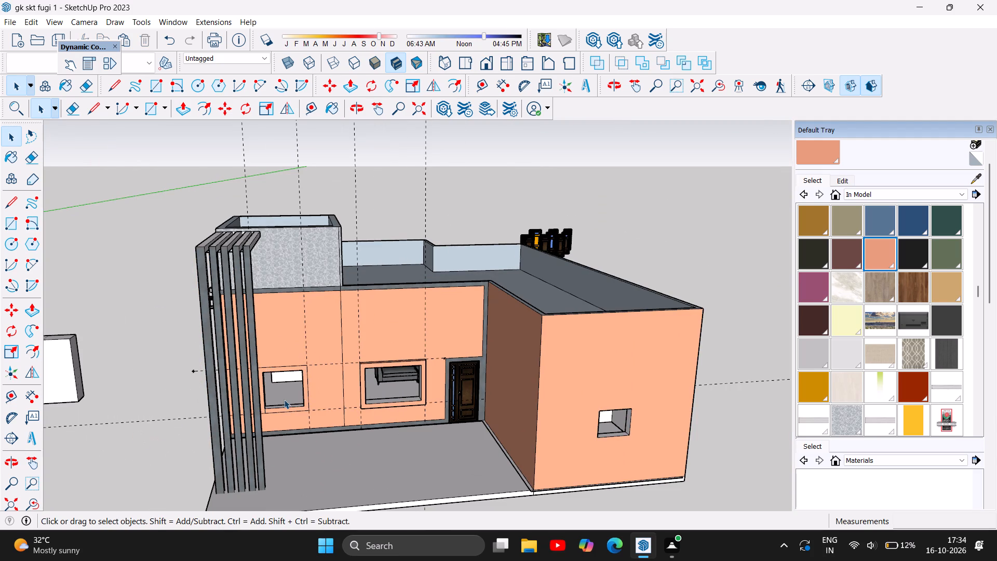
{"action": "scroll", "coordinate": [281, 400], "scroll_direction": "up", "scroll_amount": 8}
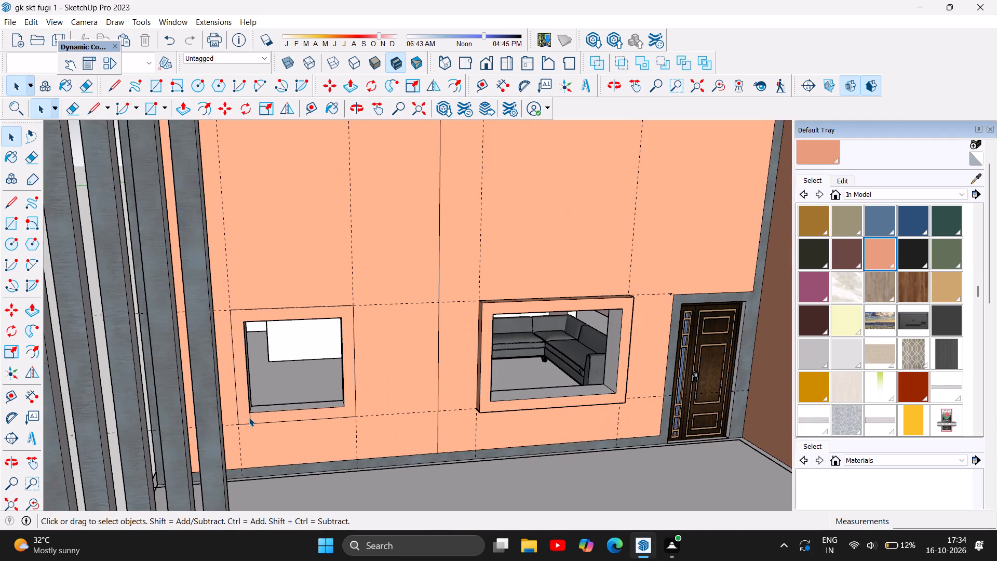
{"action": "left_click", "coordinate": [249, 417]}
{"action": "key", "text": "Delete"}
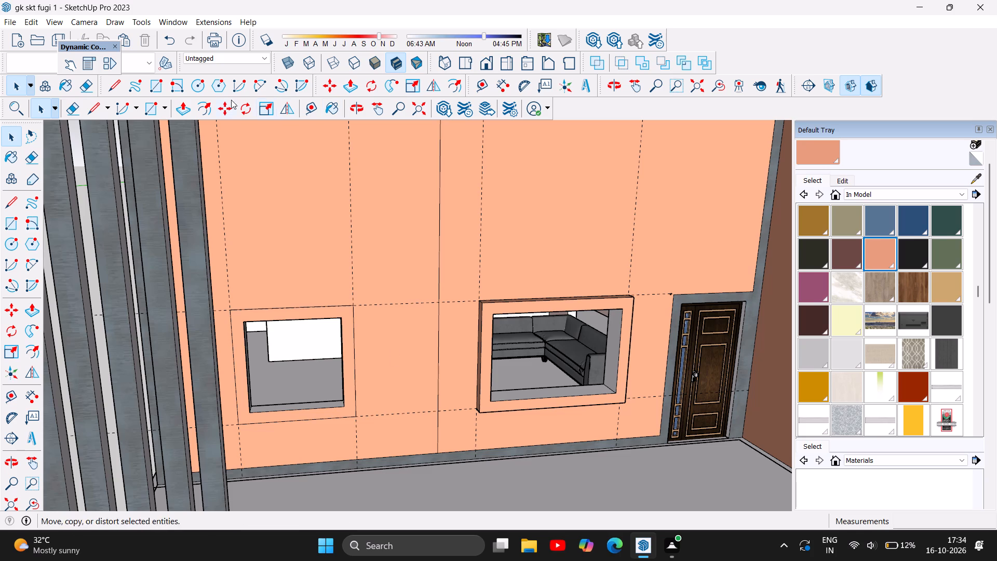
Push/pull the surround face of the smaller facade window outward by 6".
{"action": "left_click", "coordinate": [179, 111]}
{"action": "scroll", "coordinate": [269, 358], "scroll_direction": "up", "scroll_amount": 1}
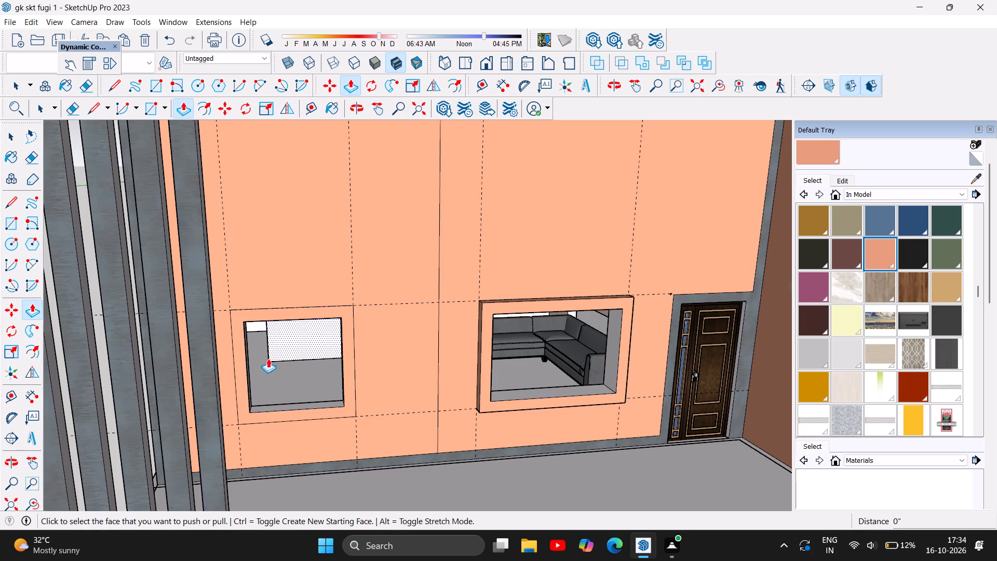
{"action": "scroll", "coordinate": [268, 358], "scroll_direction": "up", "scroll_amount": 2}
{"action": "left_click", "coordinate": [217, 332]}
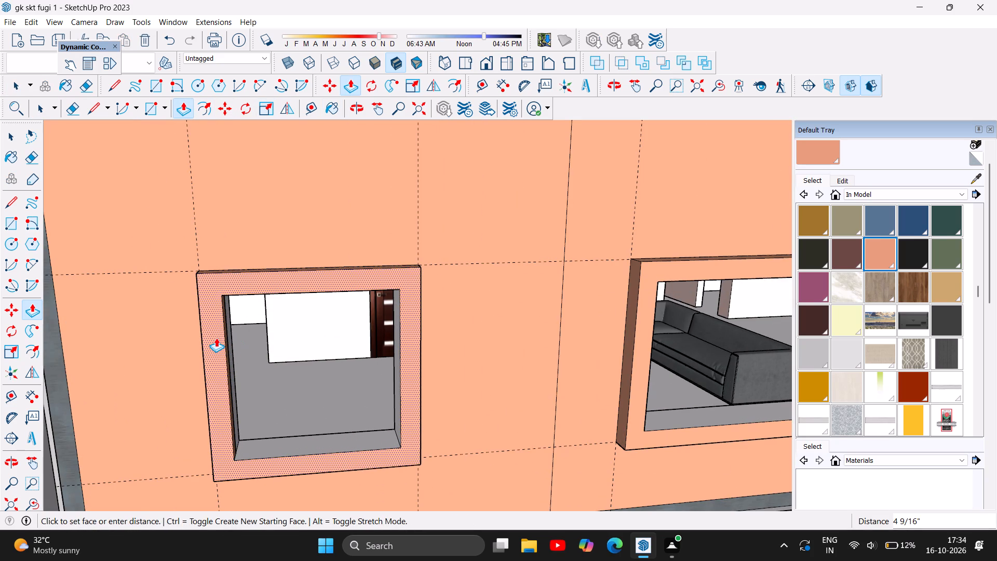
{"action": "key", "text": "6"}
{"action": "key", "text": "Return"}
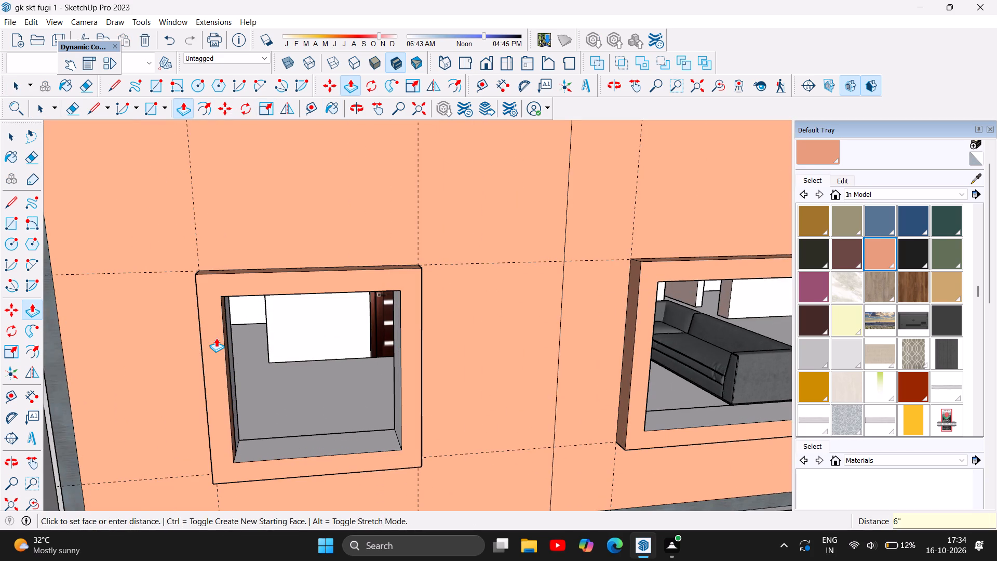
Paint the front faces of both facade window surrounds with the dark blue material already in the model.
{"action": "scroll", "coordinate": [207, 333], "scroll_direction": "down", "scroll_amount": 11}
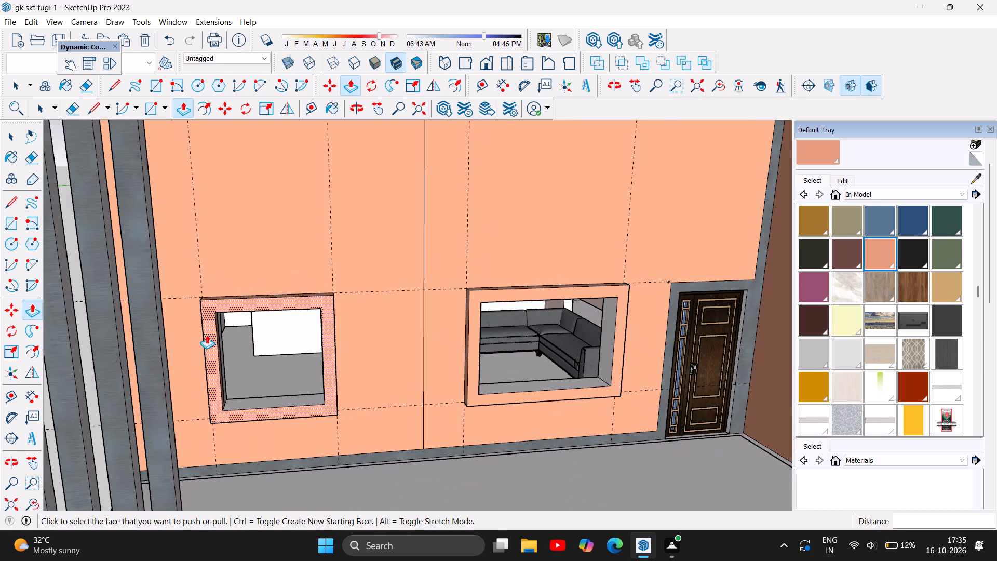
{"action": "scroll", "coordinate": [207, 483], "scroll_direction": "down", "scroll_amount": 3}
{"action": "scroll", "coordinate": [315, 279], "scroll_direction": "down", "scroll_amount": 6}
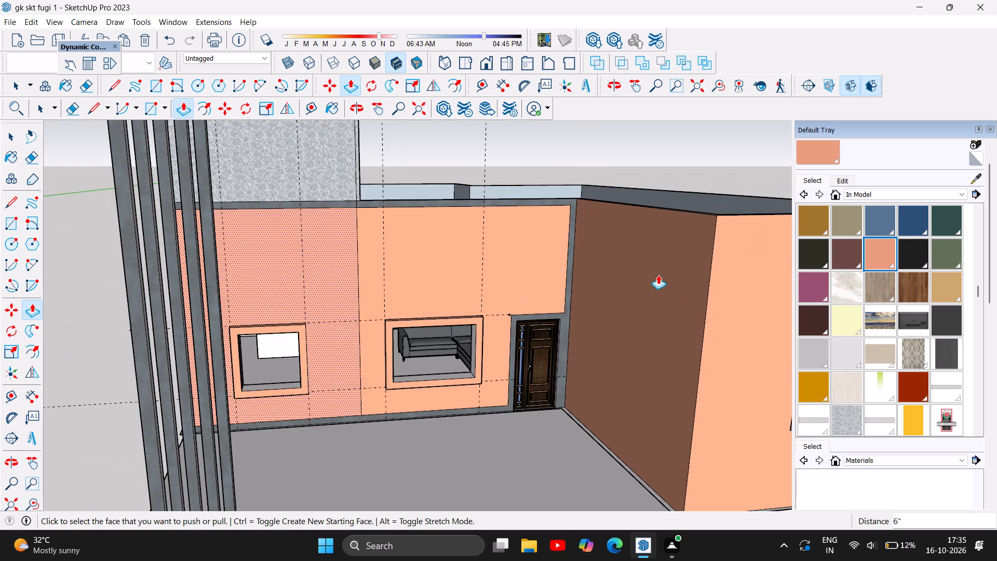
{"action": "scroll", "coordinate": [217, 271], "scroll_direction": "down", "scroll_amount": 10}
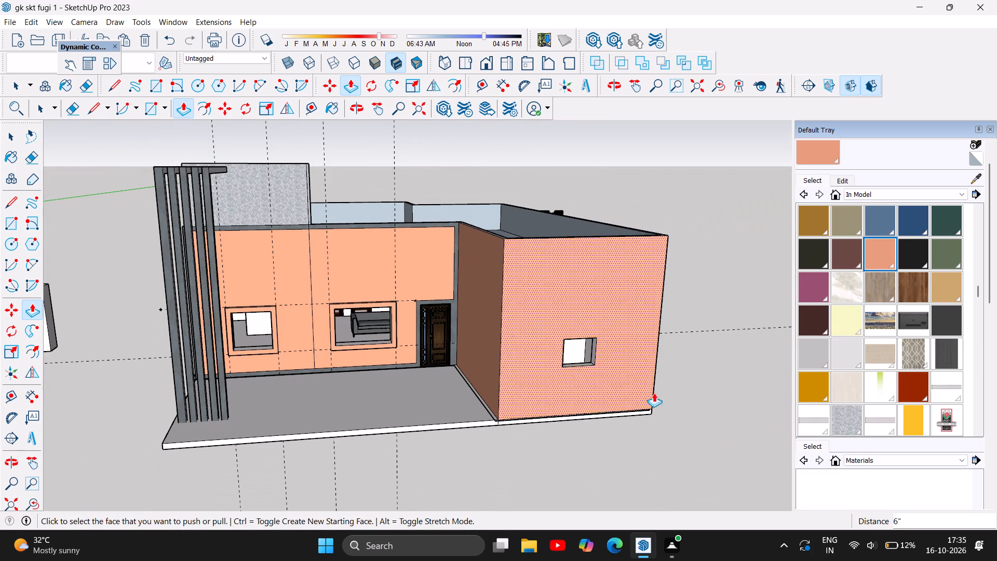
{"action": "scroll", "coordinate": [658, 466], "scroll_direction": "up", "scroll_amount": 1}
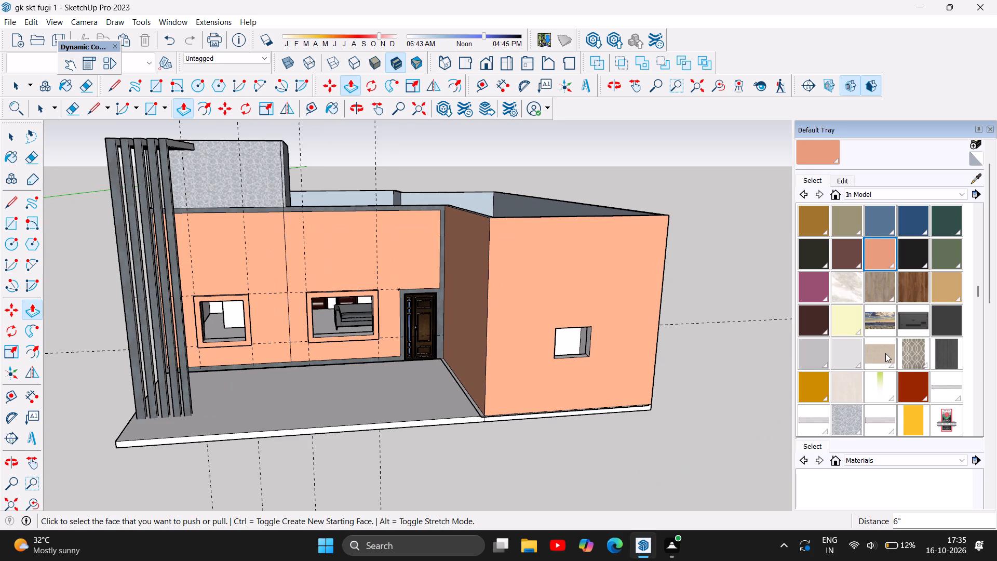
{"action": "left_click", "coordinate": [909, 220]}
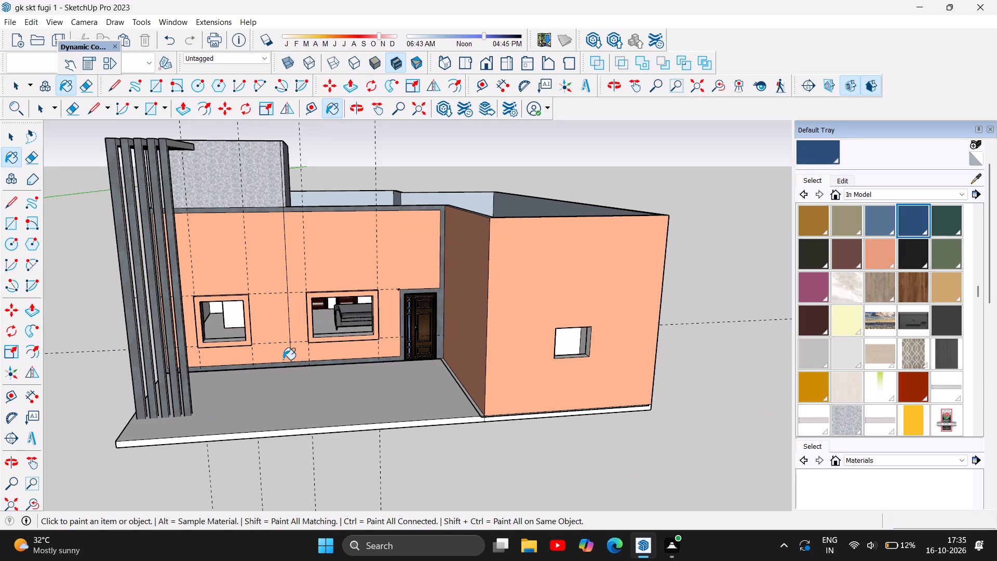
{"action": "scroll", "coordinate": [178, 320], "scroll_direction": "up", "scroll_amount": 10}
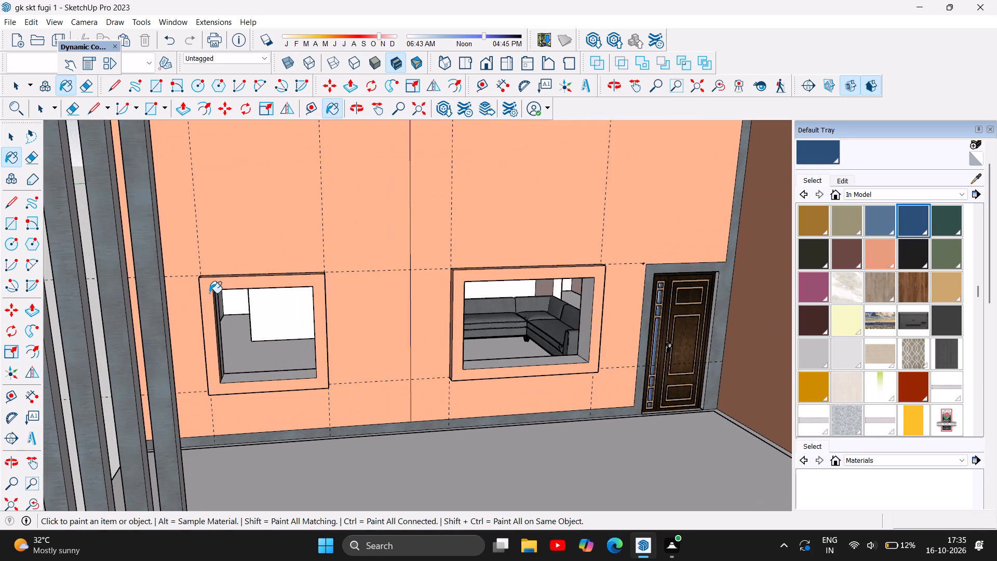
{"action": "double_click", "coordinate": [210, 294]}
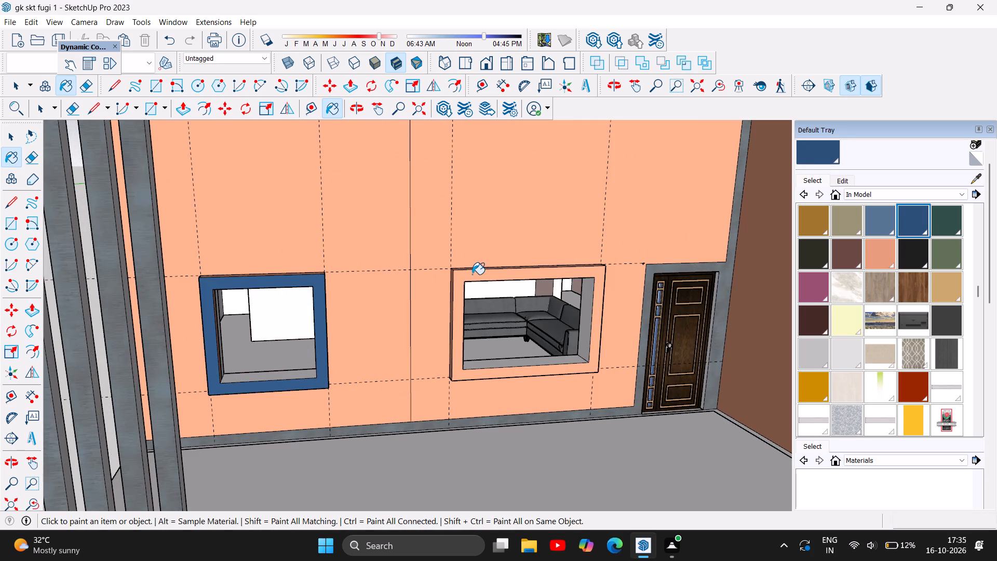
{"action": "left_click", "coordinate": [472, 274]}
Examine the house's front facade, blue window surrounds, side wall and projecting front block from several angles.
{"action": "scroll", "coordinate": [278, 297], "scroll_direction": "down", "scroll_amount": 10}
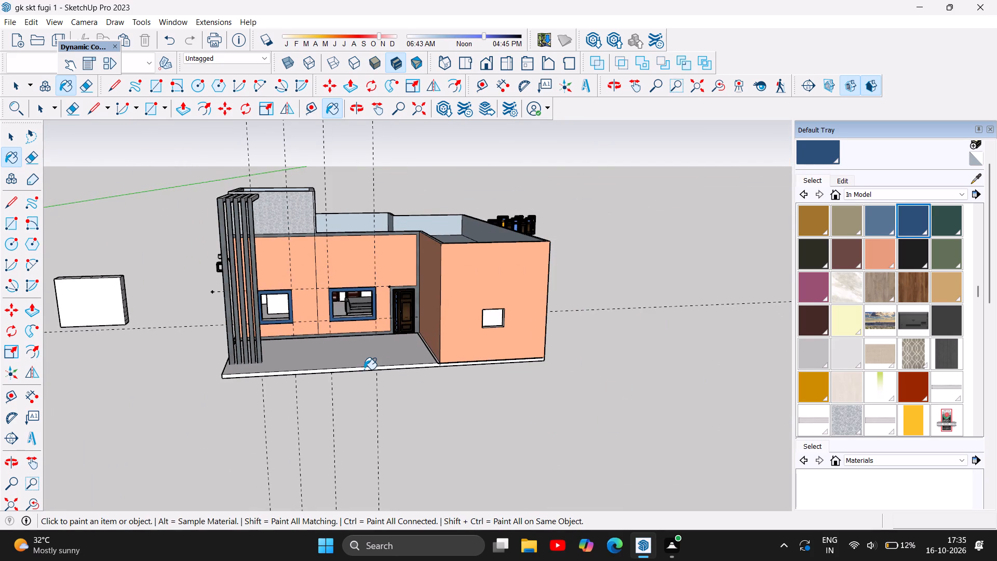
{"action": "scroll", "coordinate": [364, 369], "scroll_direction": "up", "scroll_amount": 6}
{"action": "scroll", "coordinate": [372, 397], "scroll_direction": "down", "scroll_amount": 1}
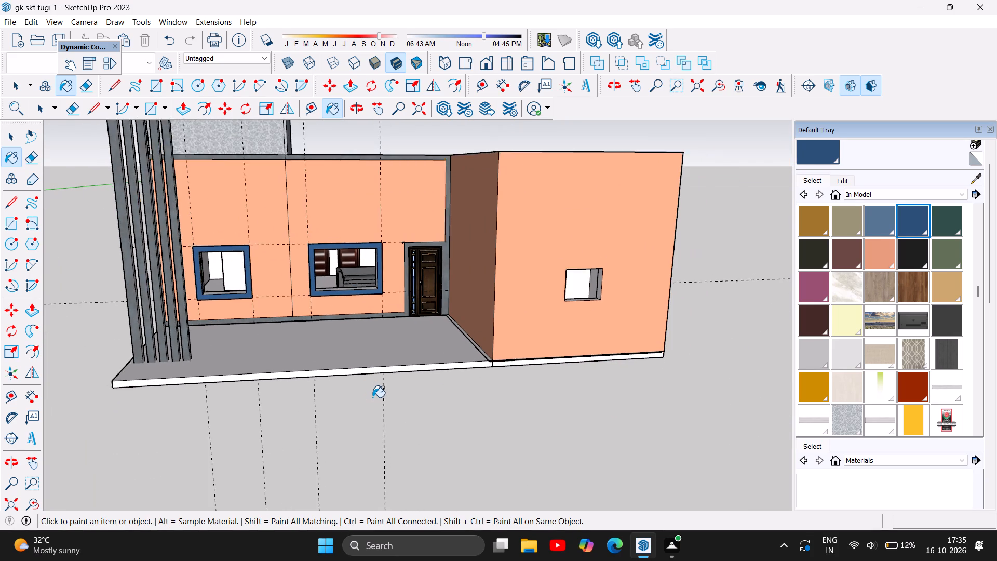
{"action": "scroll", "coordinate": [372, 397], "scroll_direction": "down", "scroll_amount": 3}
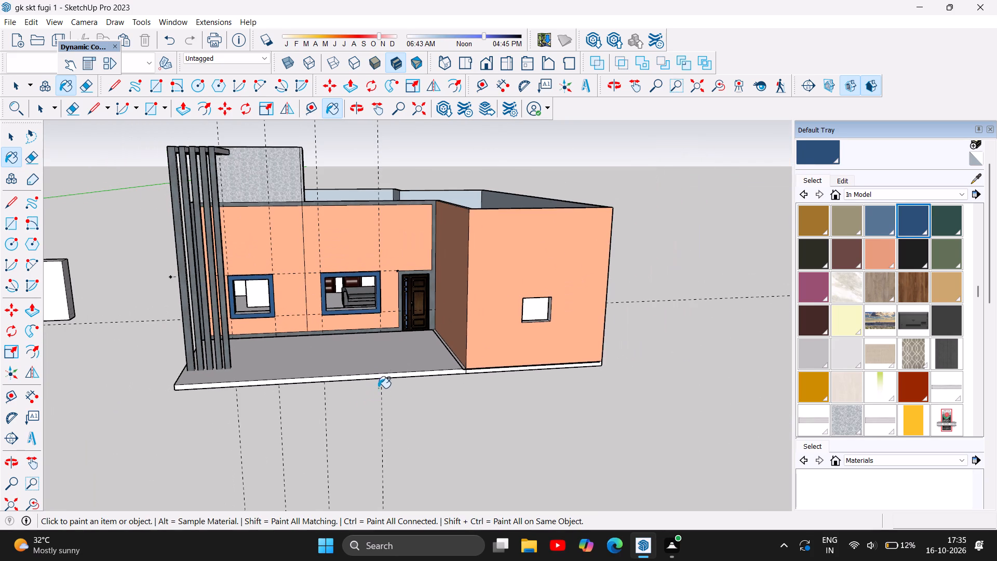
{"action": "scroll", "coordinate": [360, 382], "scroll_direction": "down", "scroll_amount": 4}
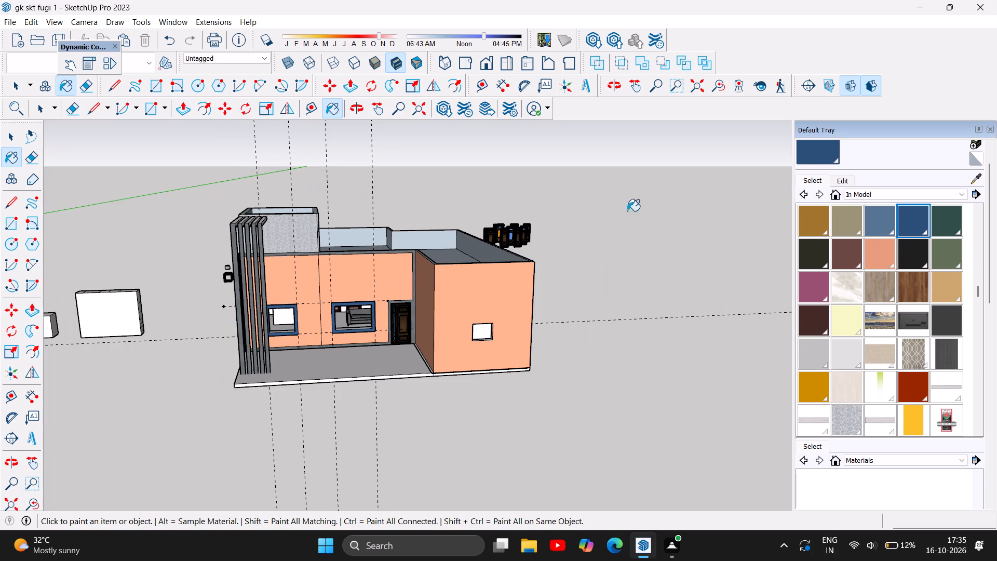
{"action": "left_click", "coordinate": [356, 108]}
{"action": "left_click_drag", "start_coordinate": [394, 380], "coordinate": [404, 334]}
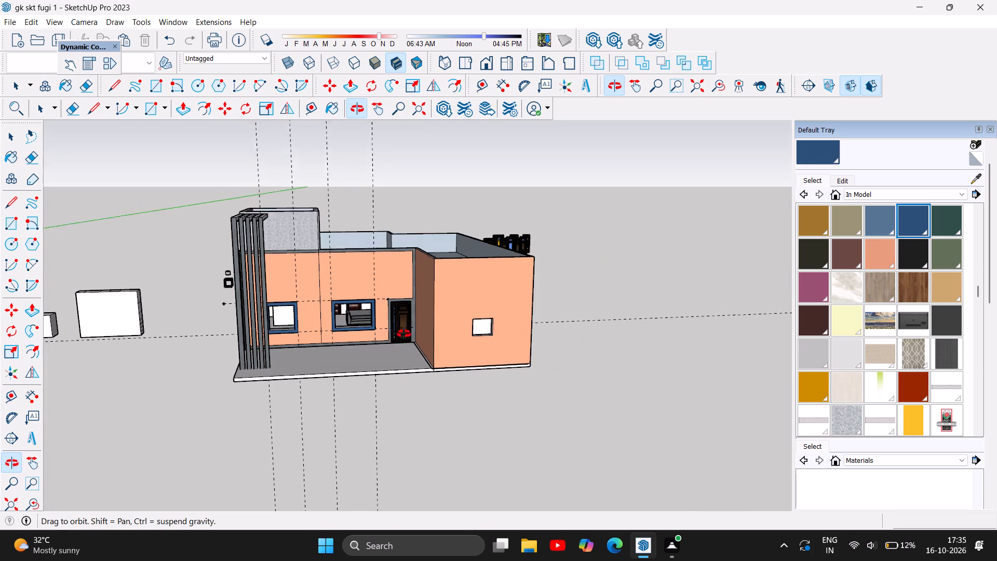
{"action": "left_click_drag", "start_coordinate": [404, 334], "coordinate": [638, 351]}
{"action": "left_click_drag", "start_coordinate": [468, 349], "coordinate": [460, 347]}
{"action": "left_click_drag", "start_coordinate": [458, 346], "coordinate": [385, 340]}
{"action": "left_click", "coordinate": [381, 340]}
{"action": "left_click_drag", "start_coordinate": [376, 340], "coordinate": [110, 335]}
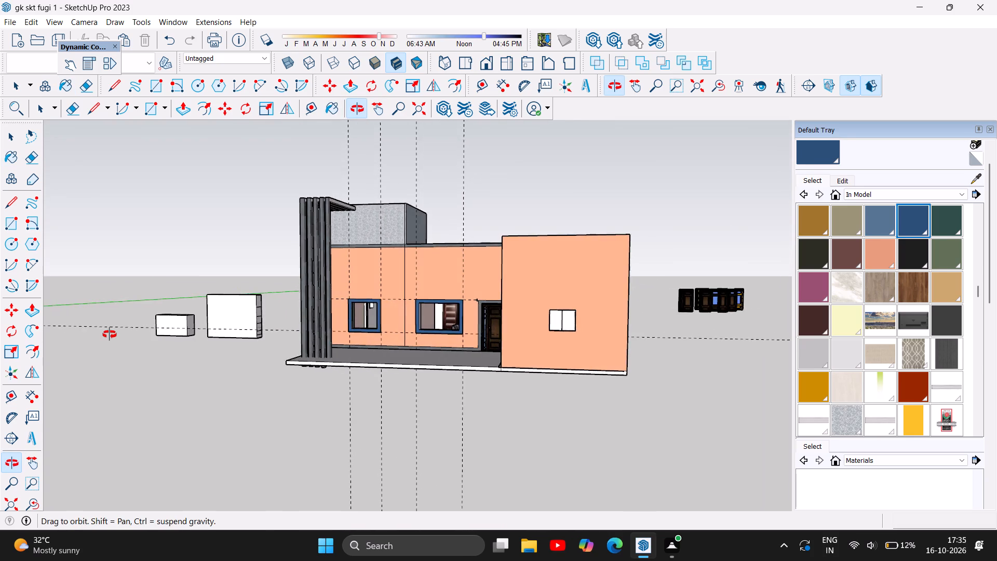
{"action": "left_click_drag", "start_coordinate": [110, 335], "coordinate": [148, 344]}
{"action": "scroll", "coordinate": [434, 315], "scroll_direction": "up", "scroll_amount": 5}
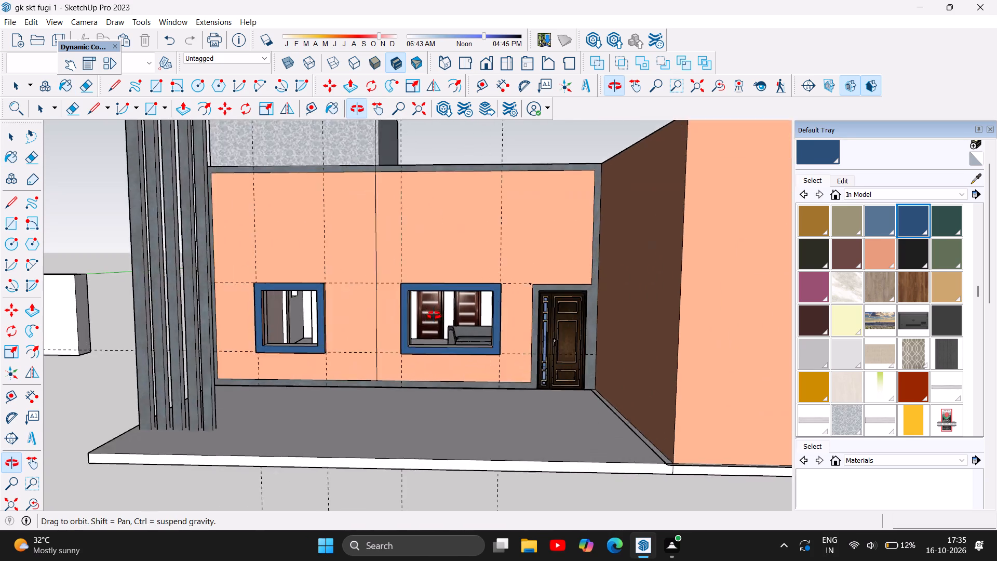
{"action": "left_click_drag", "start_coordinate": [258, 401], "coordinate": [313, 404]}
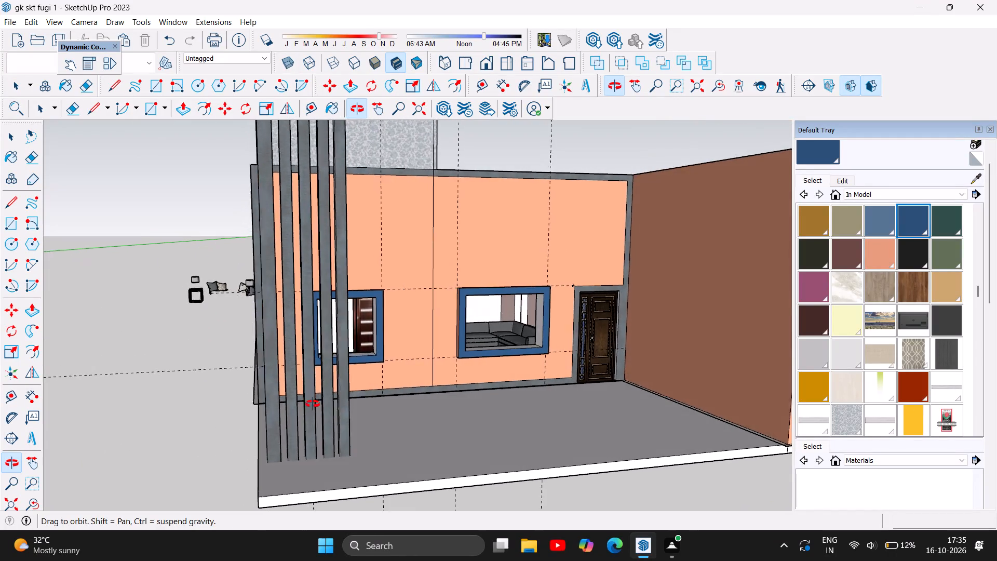
{"action": "left_click_drag", "start_coordinate": [313, 404], "coordinate": [262, 383]}
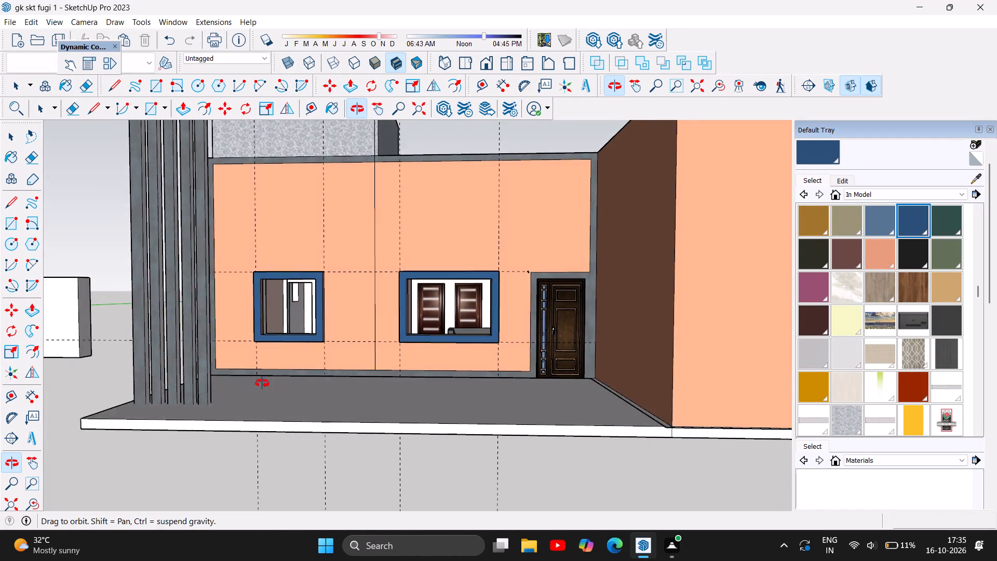
{"action": "left_click_drag", "start_coordinate": [262, 383], "coordinate": [225, 384]}
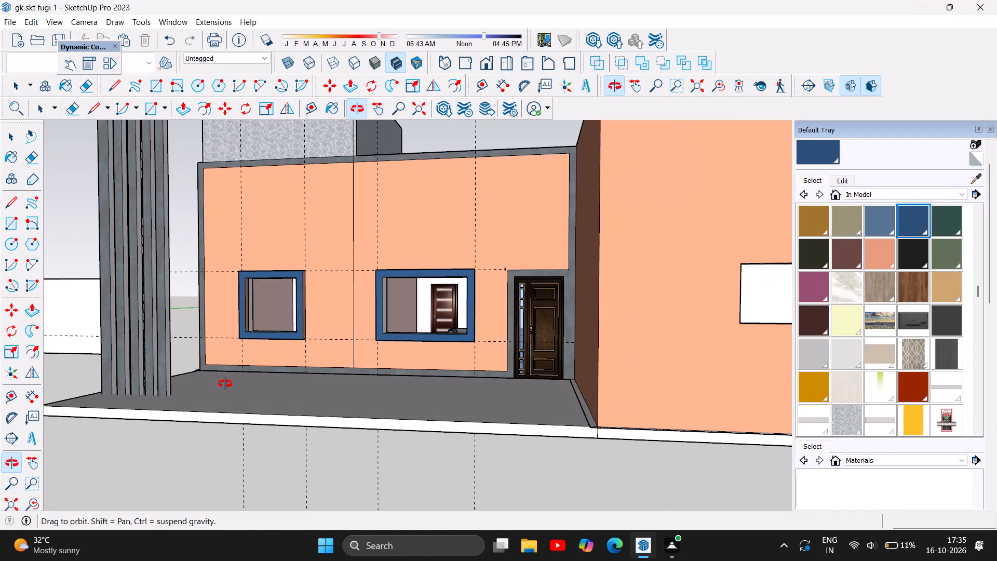
{"action": "left_click_drag", "start_coordinate": [225, 384], "coordinate": [474, 400]}
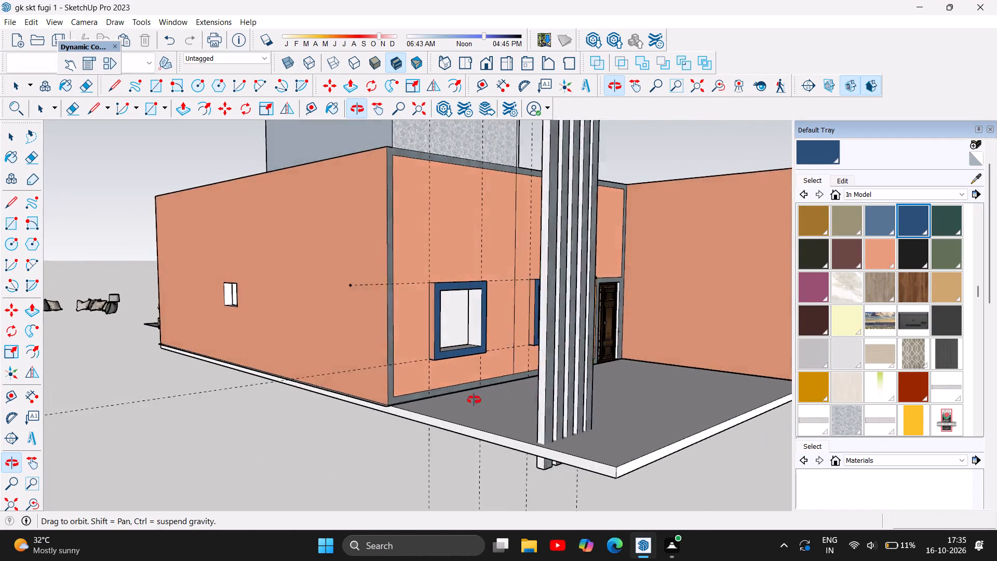
{"action": "left_click_drag", "start_coordinate": [474, 400], "coordinate": [247, 393]}
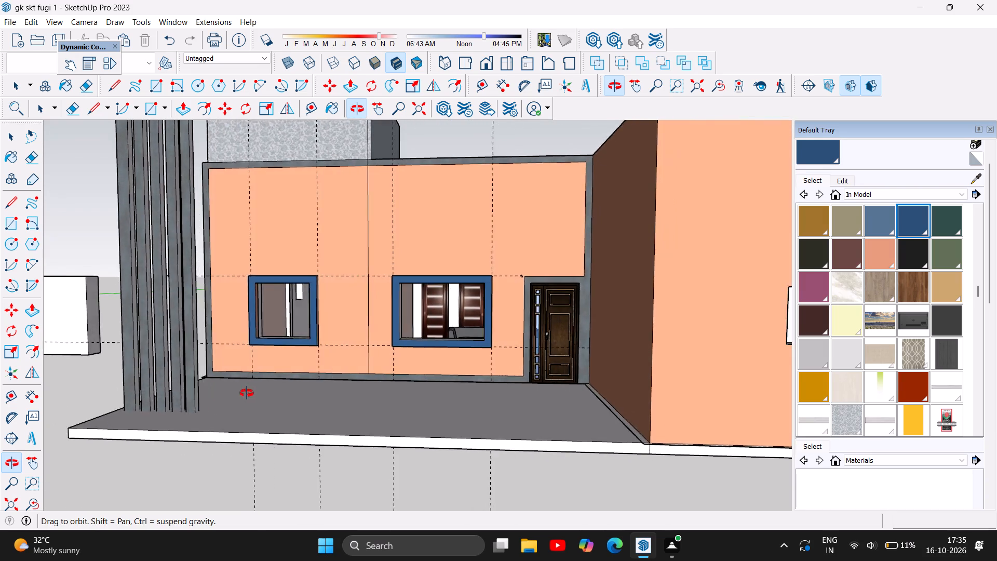
{"action": "left_click_drag", "start_coordinate": [247, 393], "coordinate": [286, 395]}
{"action": "scroll", "coordinate": [360, 397], "scroll_direction": "down", "scroll_amount": 5}
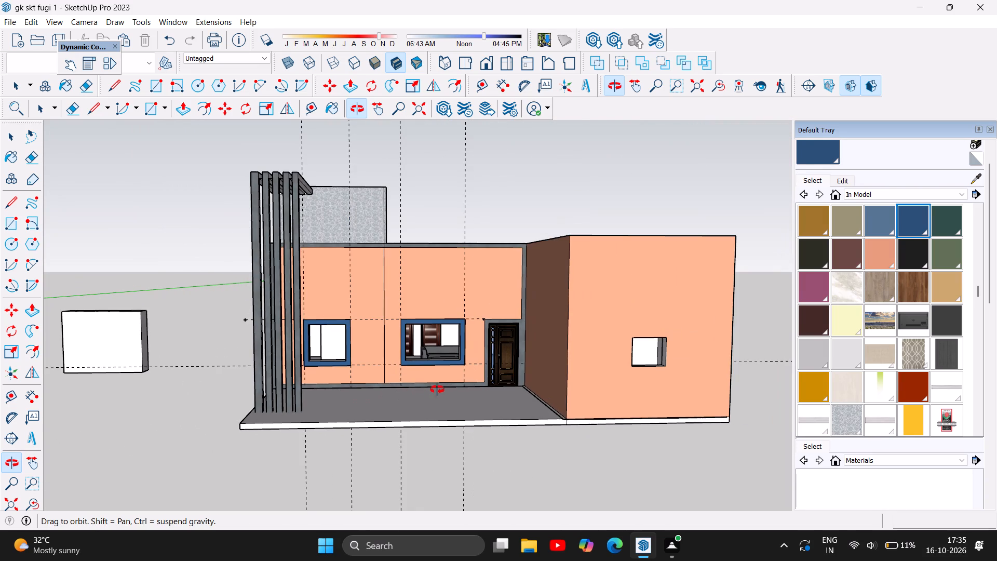
{"action": "scroll", "coordinate": [441, 390], "scroll_direction": "down", "scroll_amount": 1}
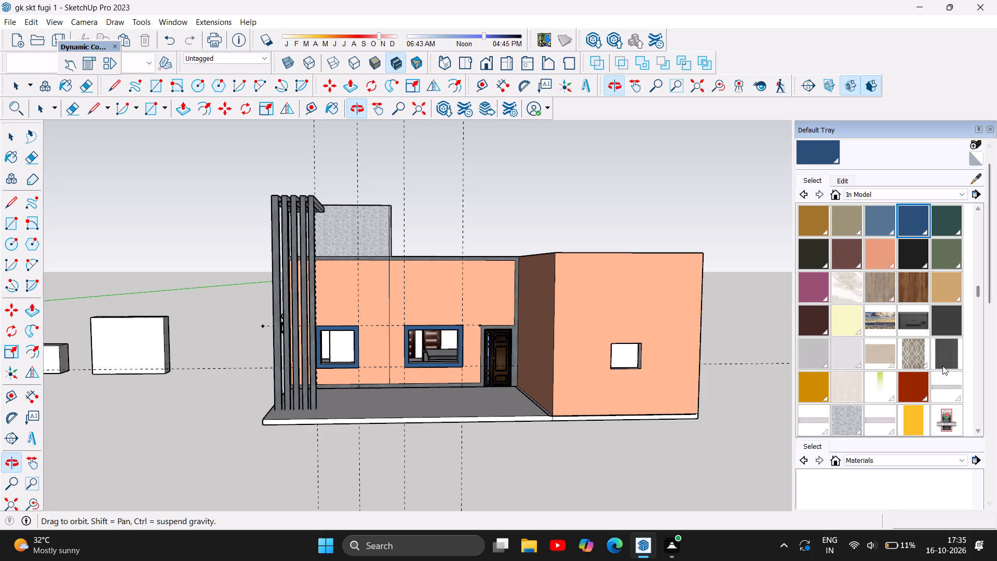
{"action": "scroll", "coordinate": [708, 364], "scroll_direction": "up", "scroll_amount": 4}
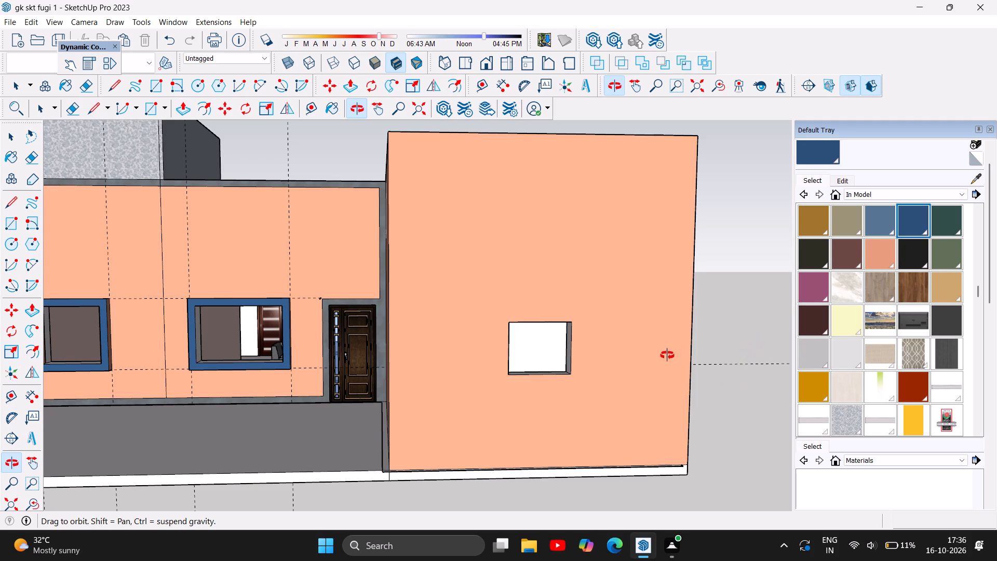
Place guides 6" outside the projecting block's window: from its upper corner nearest the door, above, below and beyond its far side edge.
{"action": "key", "text": "t"}
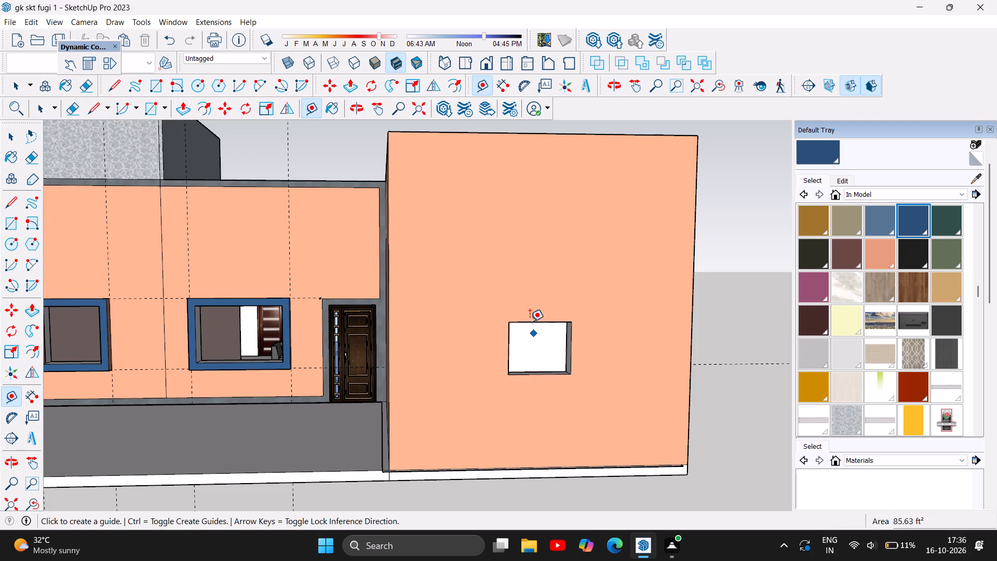
{"action": "left_click", "coordinate": [508, 322]}
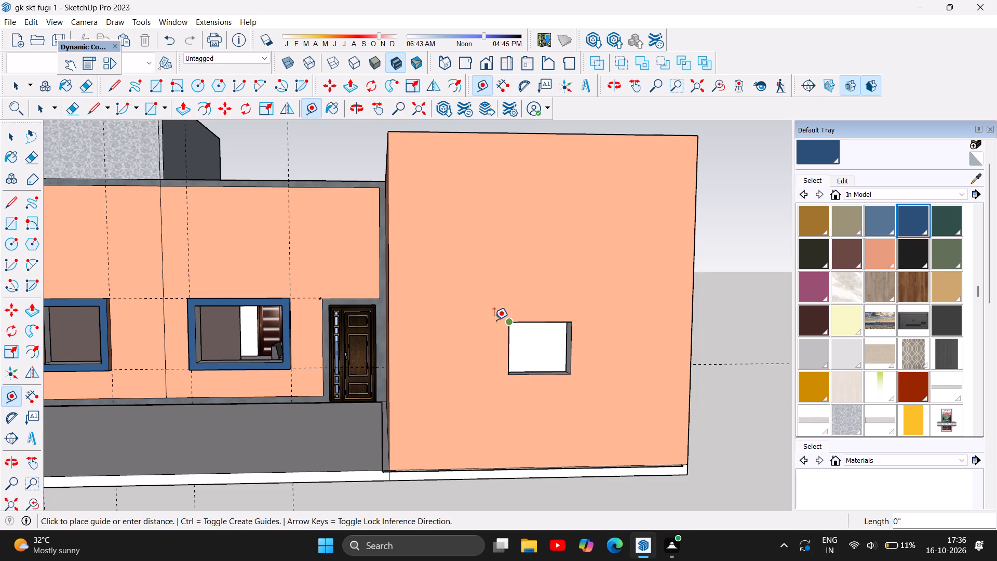
{"action": "key", "text": "6"}
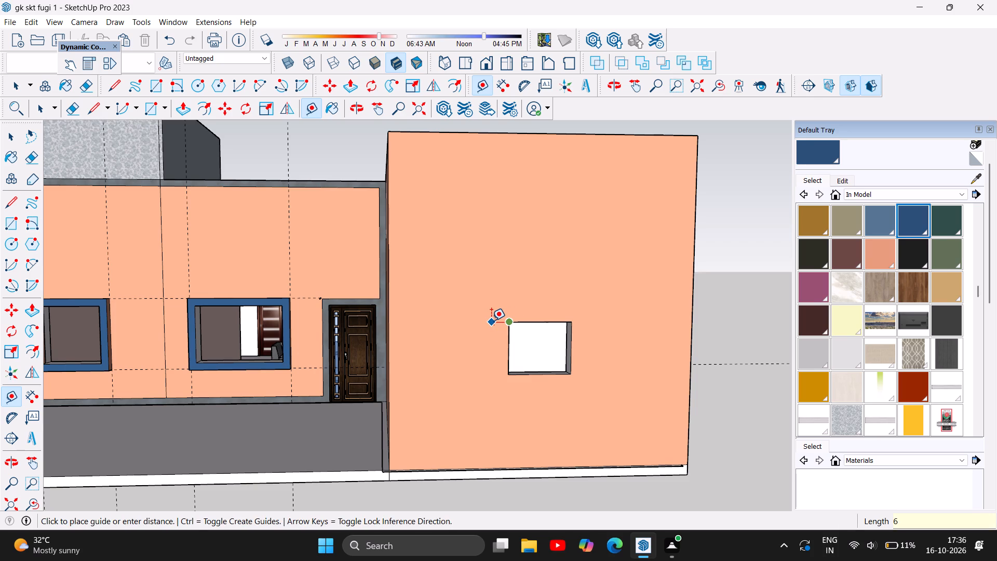
{"action": "key", "text": "Return"}
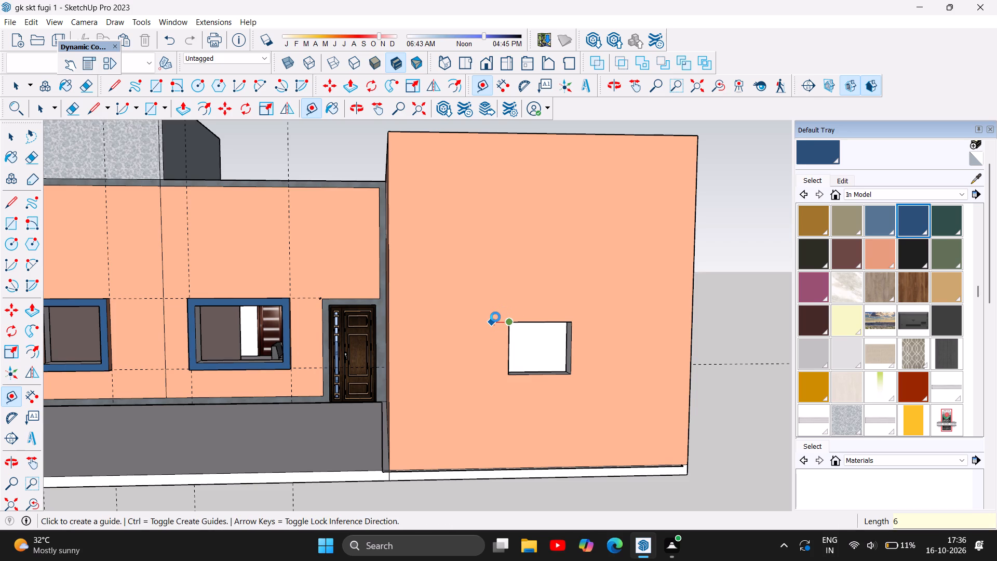
{"action": "left_click", "coordinate": [538, 319]}
{"action": "key", "text": "6"}
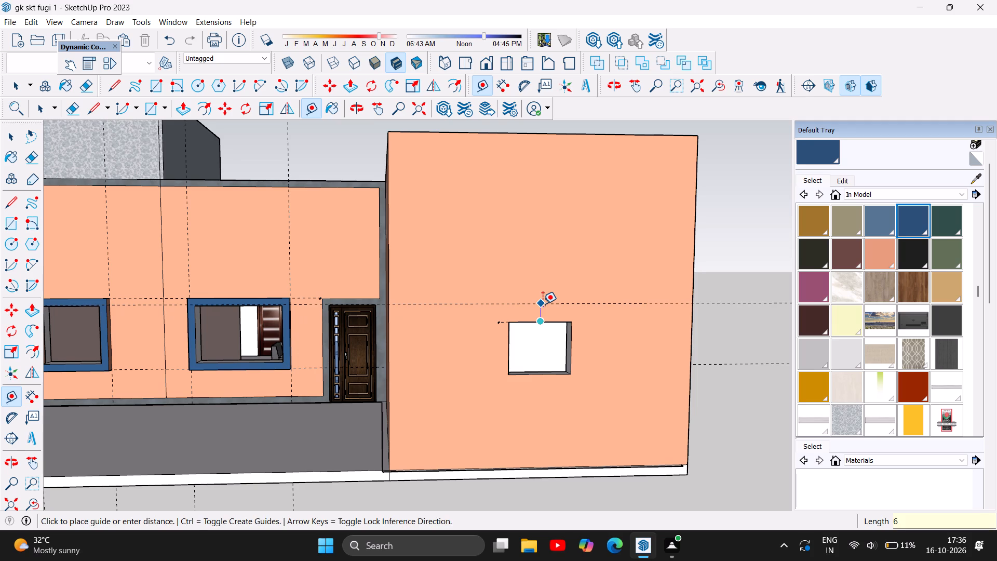
{"action": "key", "text": "Return"}
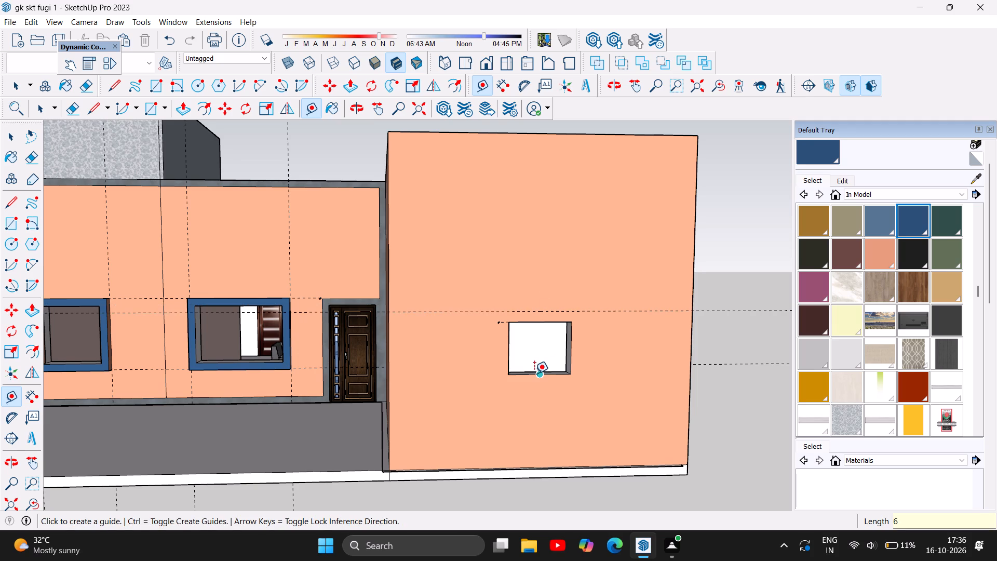
{"action": "left_click", "coordinate": [538, 376]}
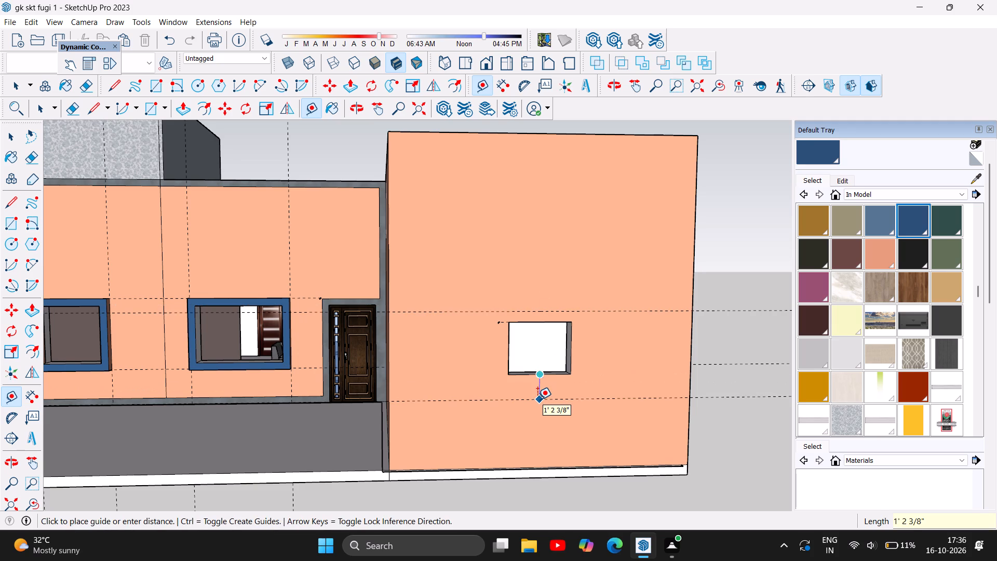
{"action": "key", "text": "6"}
{"action": "key", "text": "Return"}
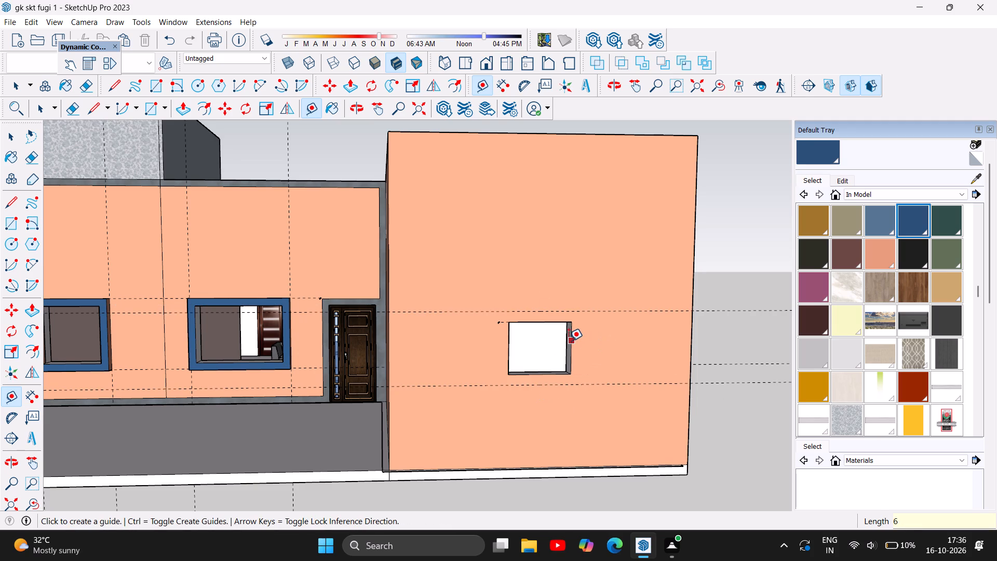
{"action": "left_click", "coordinate": [569, 341]}
{"action": "key", "text": "6"}
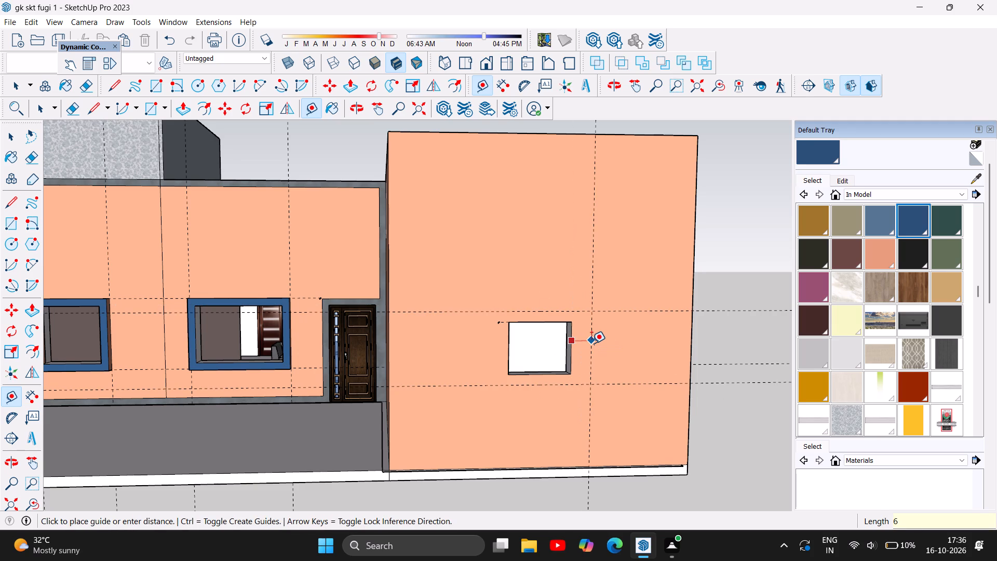
{"action": "key", "text": "Return"}
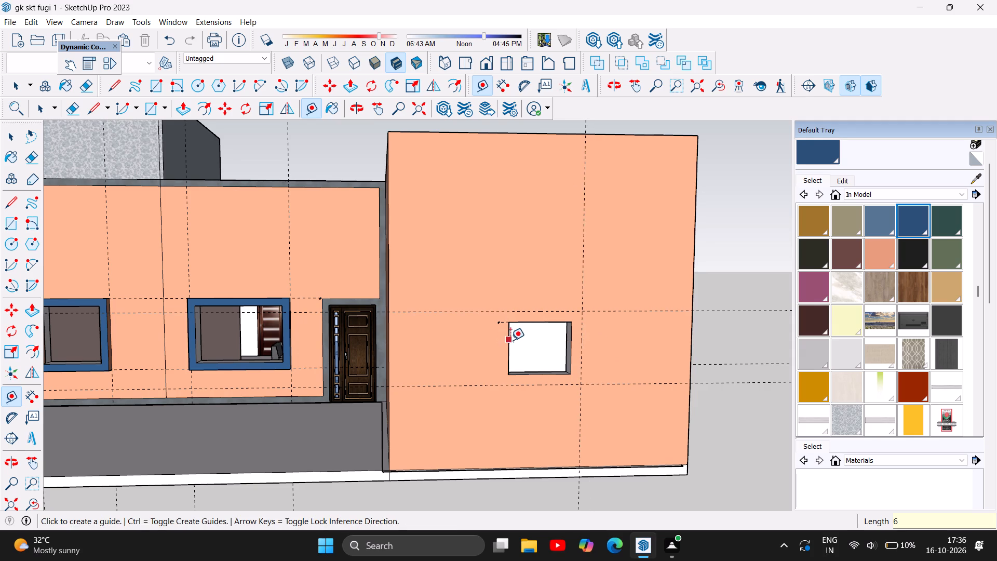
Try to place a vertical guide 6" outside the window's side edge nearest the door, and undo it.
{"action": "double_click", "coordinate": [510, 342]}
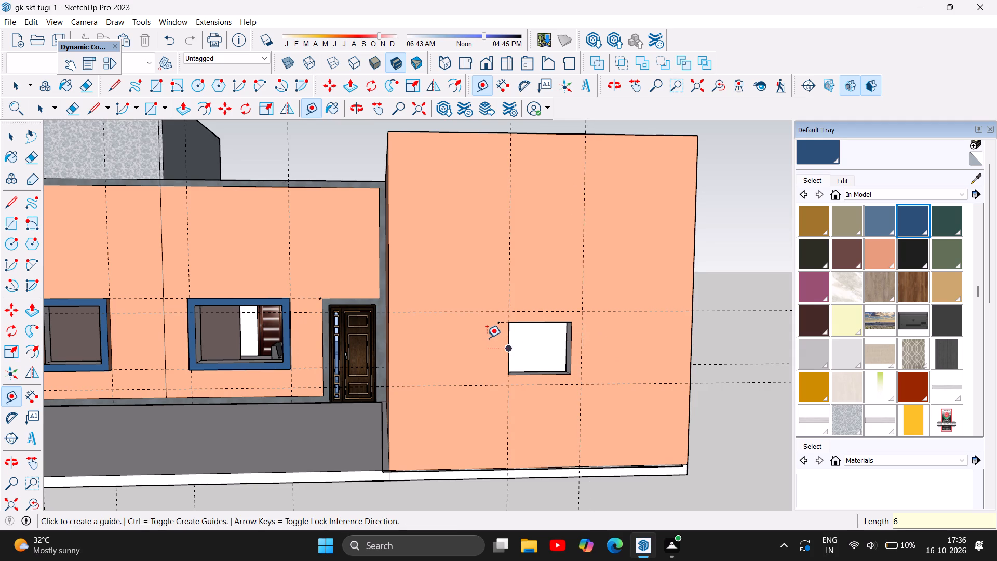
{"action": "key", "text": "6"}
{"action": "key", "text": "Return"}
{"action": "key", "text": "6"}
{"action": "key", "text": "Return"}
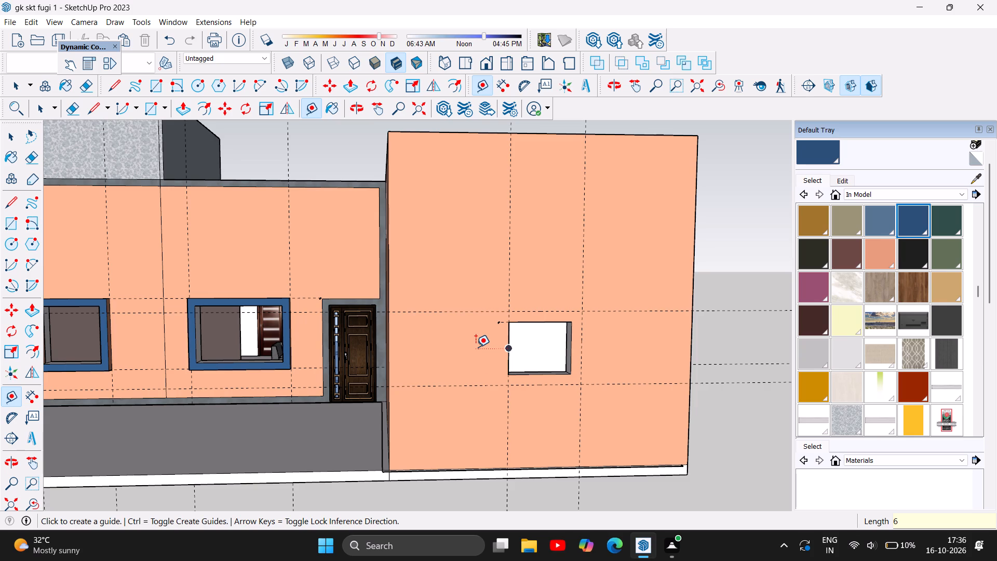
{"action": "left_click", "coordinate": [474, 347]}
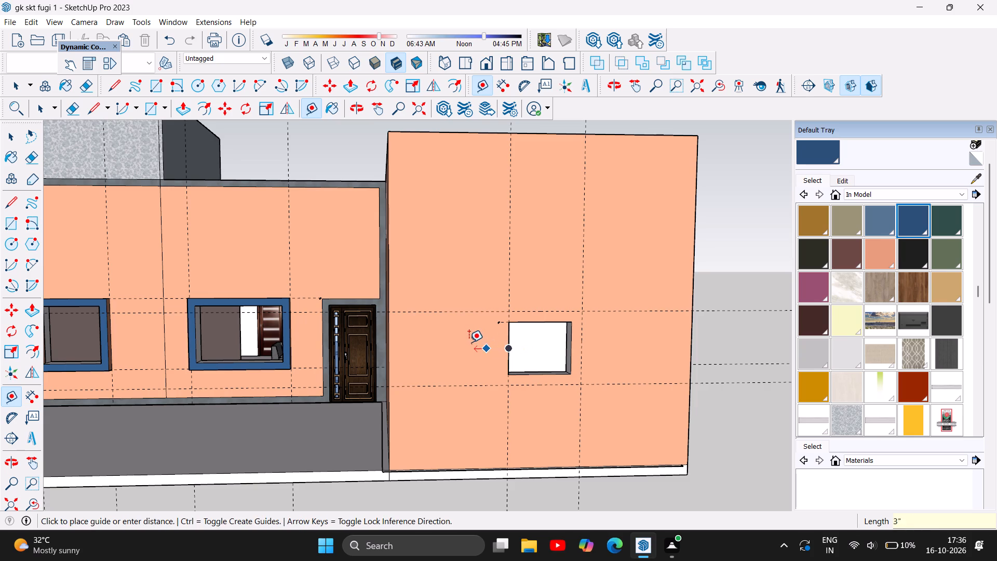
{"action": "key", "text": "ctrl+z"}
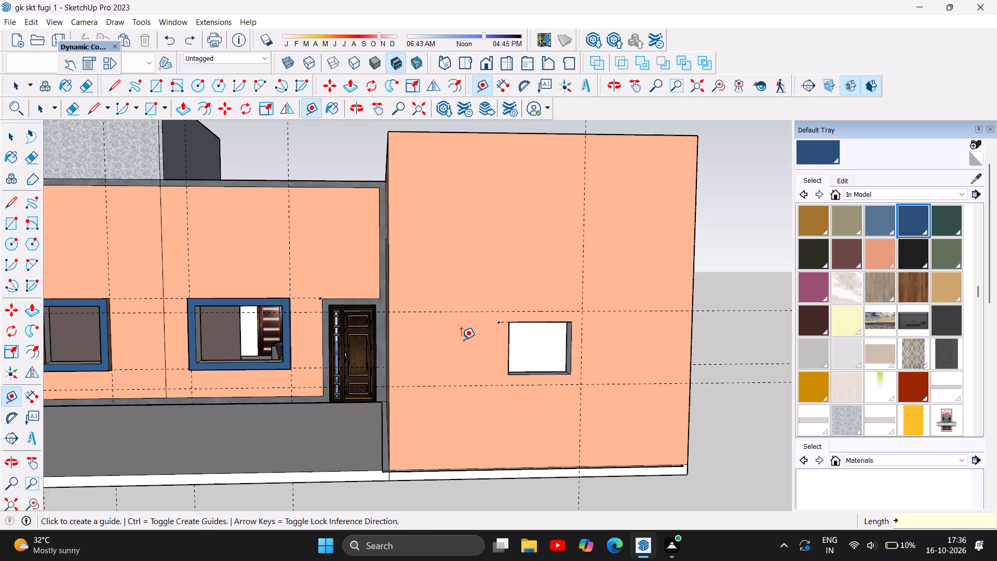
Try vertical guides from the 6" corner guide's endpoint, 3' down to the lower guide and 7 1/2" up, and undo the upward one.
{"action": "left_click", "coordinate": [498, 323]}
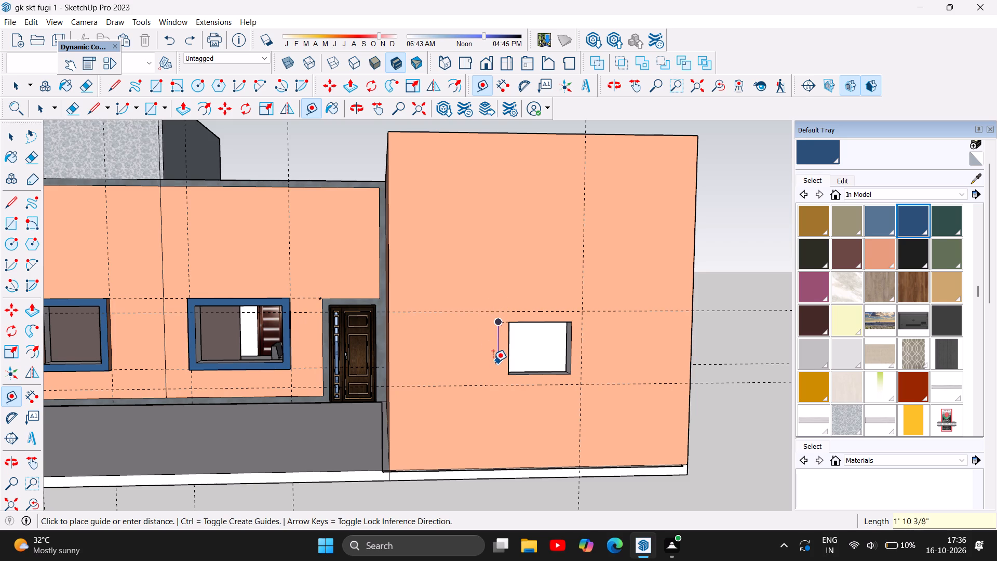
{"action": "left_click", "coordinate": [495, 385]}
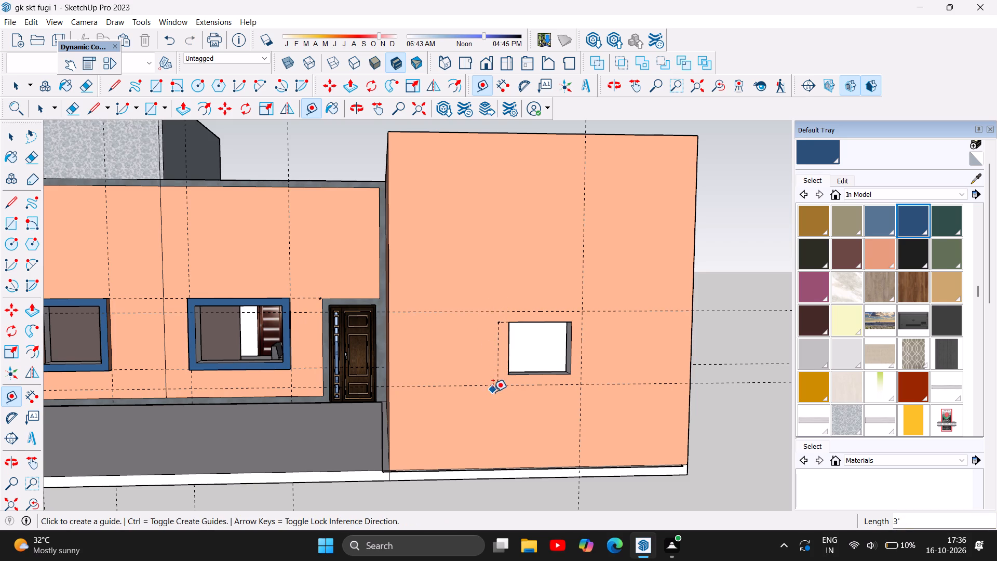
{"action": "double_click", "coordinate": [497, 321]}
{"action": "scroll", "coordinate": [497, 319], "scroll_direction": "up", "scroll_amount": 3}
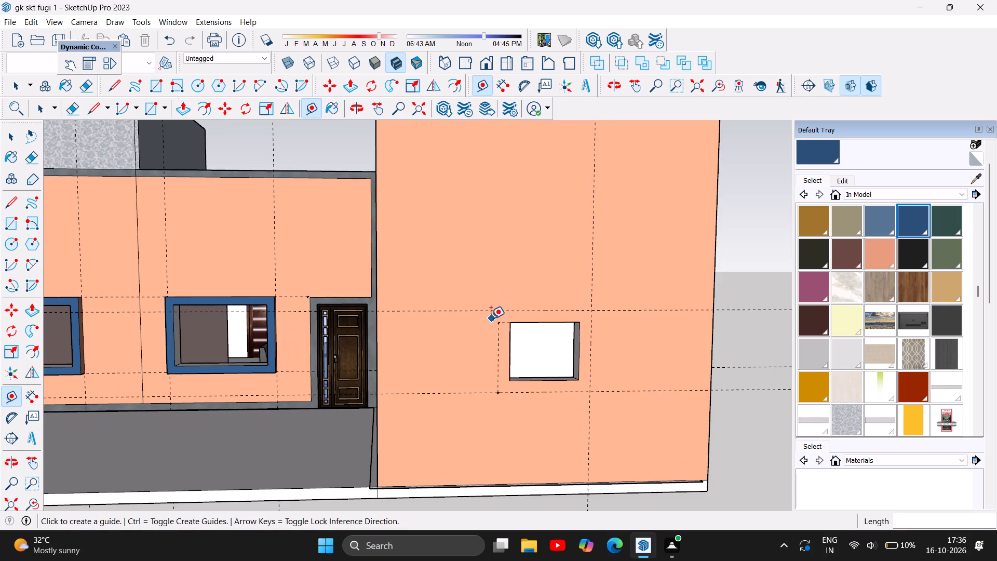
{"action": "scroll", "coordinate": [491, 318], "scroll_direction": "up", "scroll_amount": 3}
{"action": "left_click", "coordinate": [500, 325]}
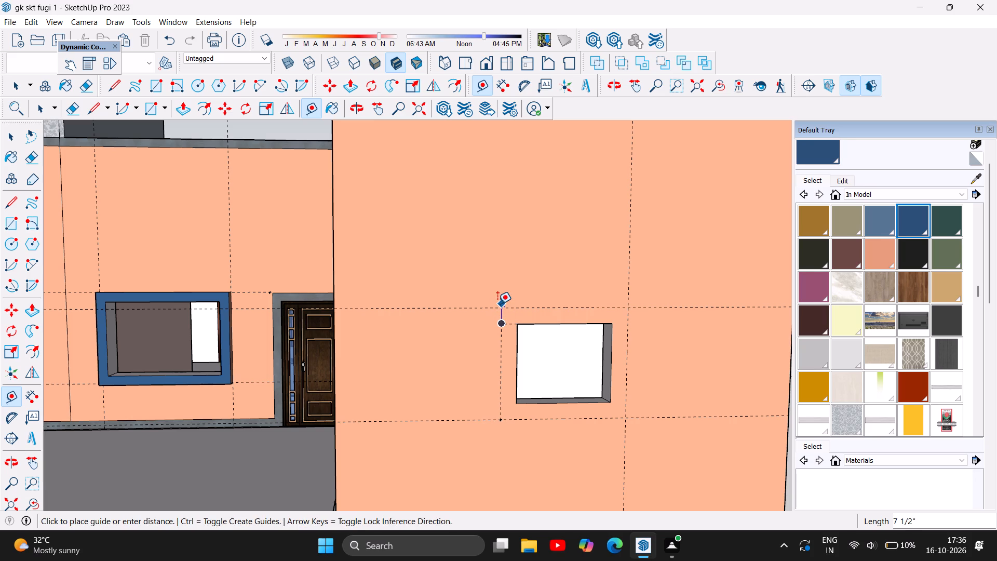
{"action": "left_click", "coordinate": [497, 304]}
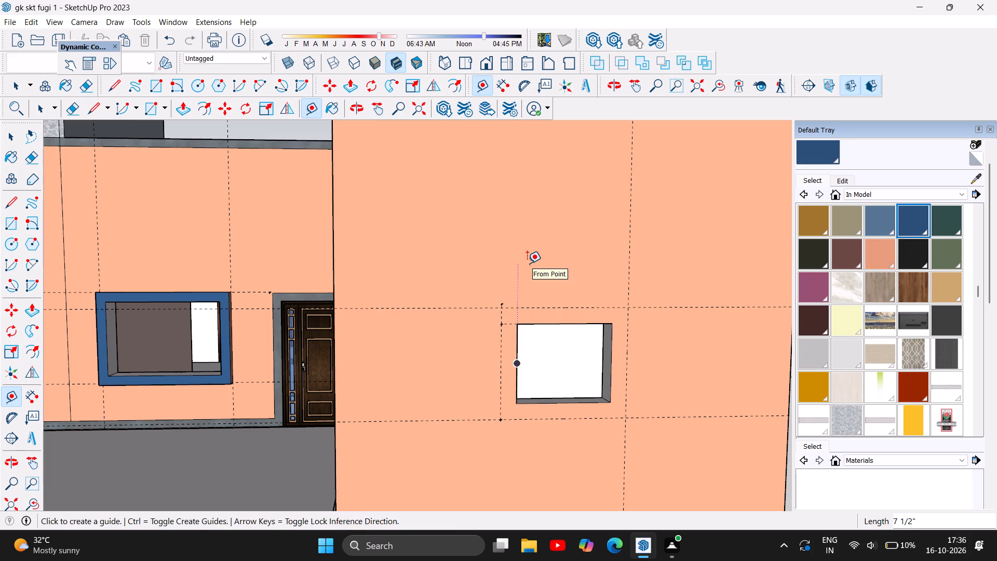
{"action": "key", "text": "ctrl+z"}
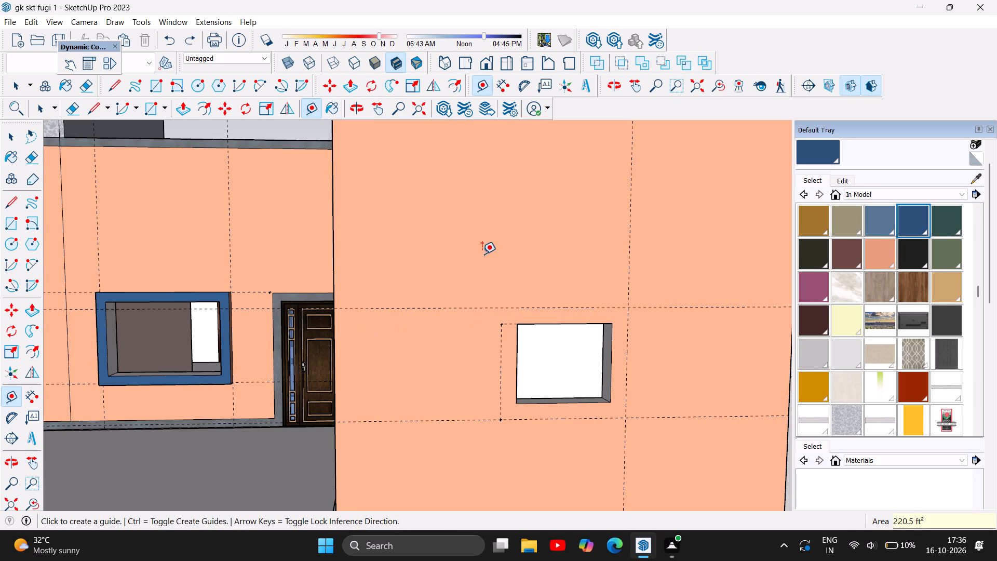
Draw the closed rectangular outline of the surround around the projecting block's window with the Line tool, following the 6" guides.
{"action": "left_click", "coordinate": [92, 108]}
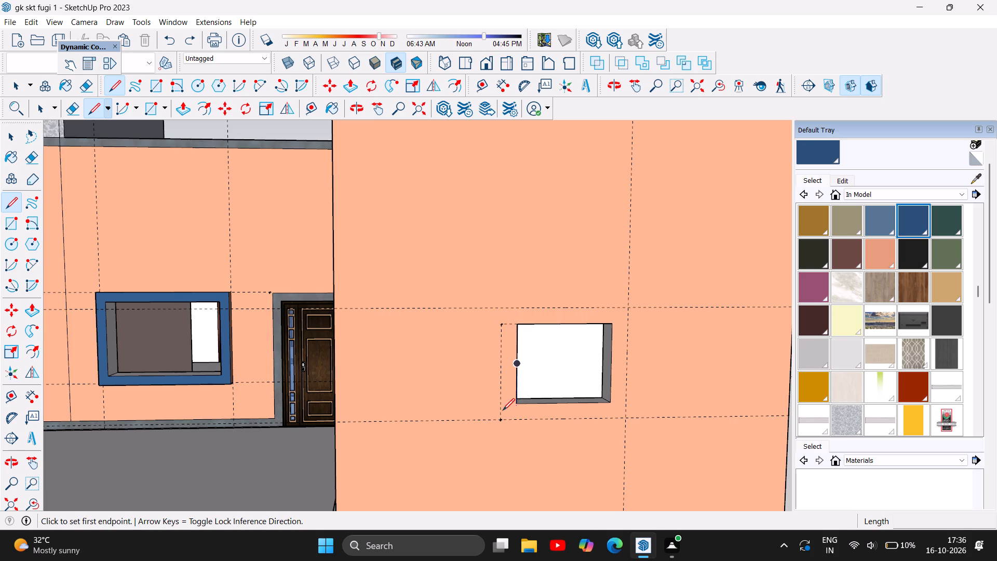
{"action": "left_click", "coordinate": [501, 307]}
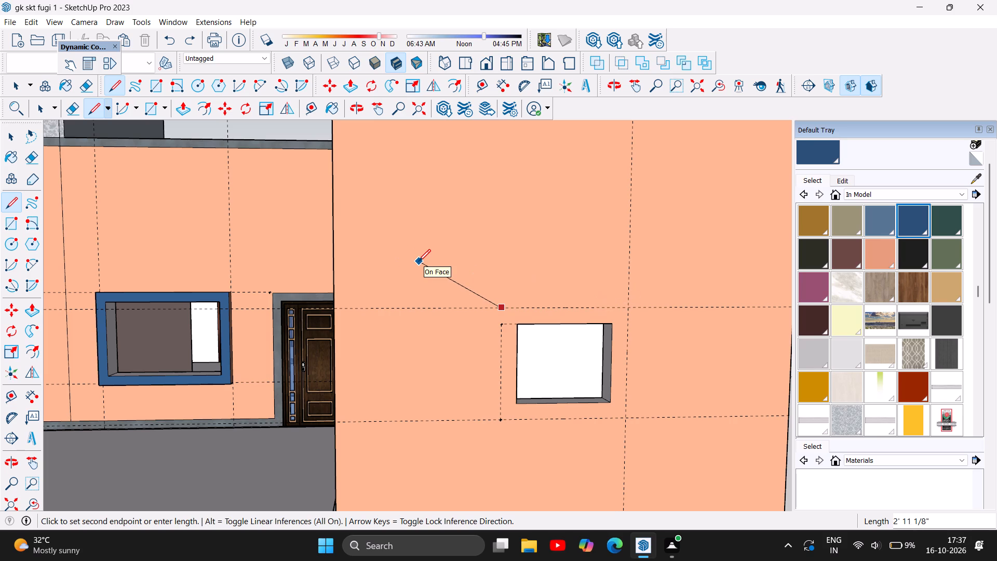
{"action": "key", "text": "ctrl+z"}
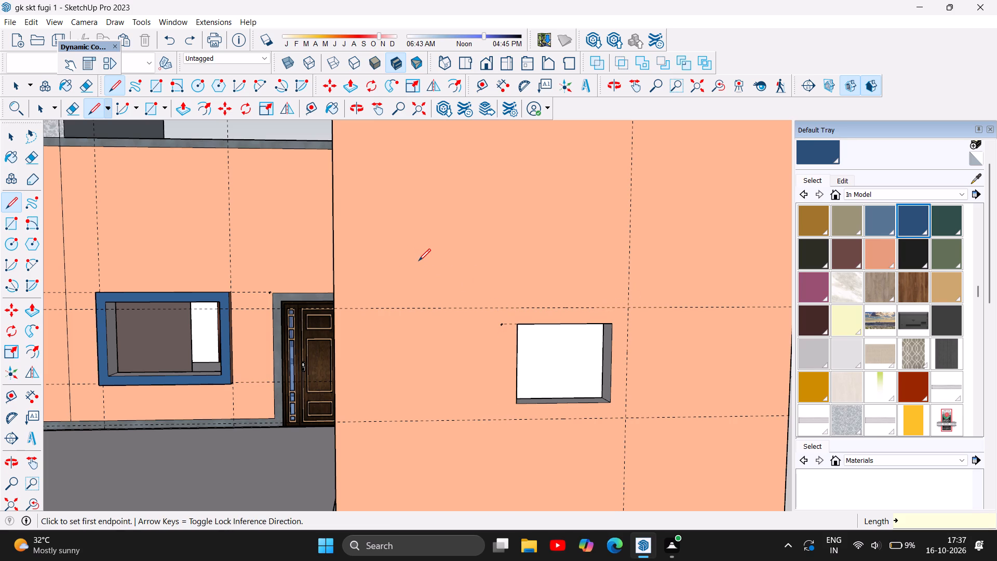
{"action": "left_click", "coordinate": [503, 324]}
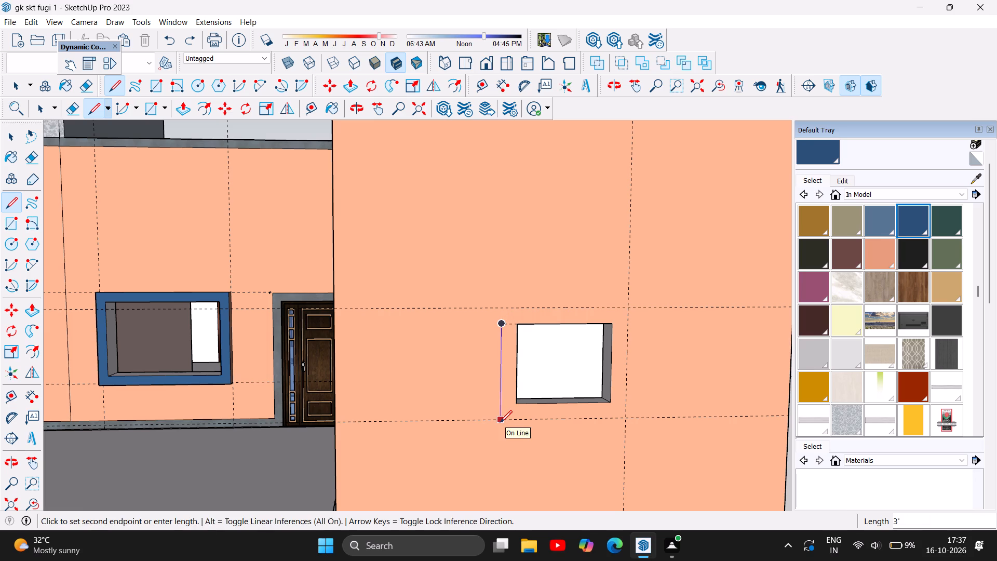
{"action": "left_click", "coordinate": [500, 422]}
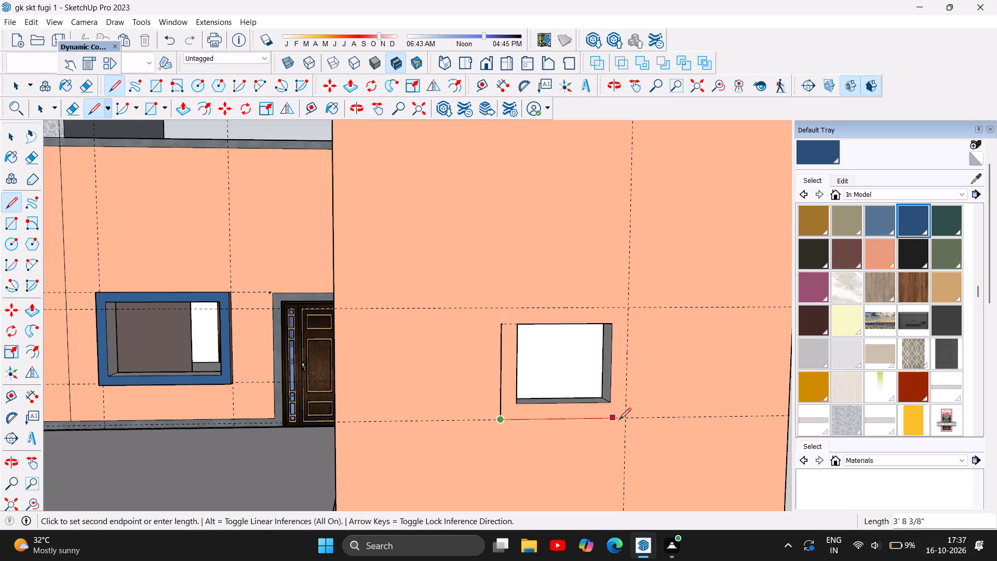
{"action": "left_click", "coordinate": [628, 417]}
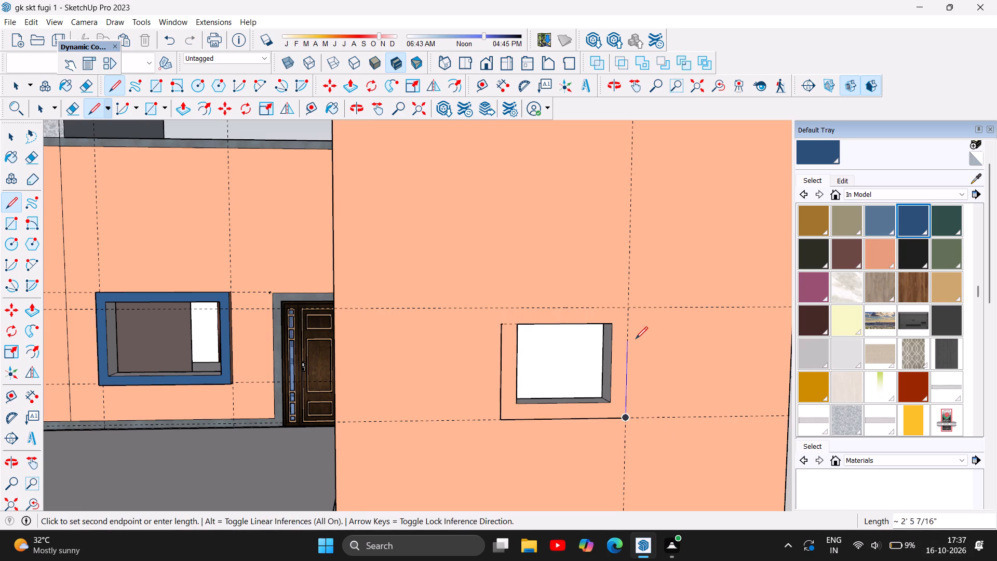
{"action": "left_click", "coordinate": [627, 306]}
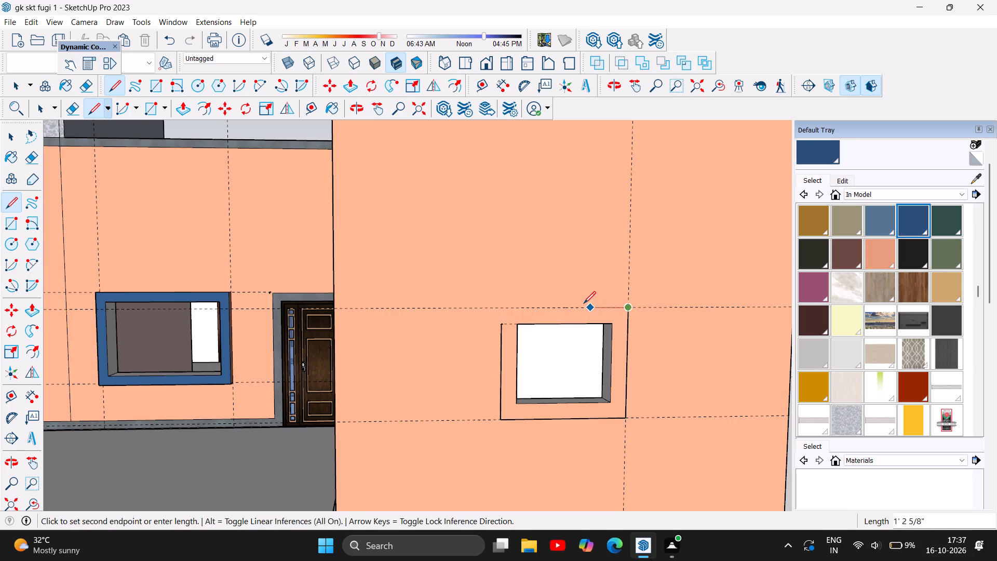
{"action": "left_click", "coordinate": [502, 303]}
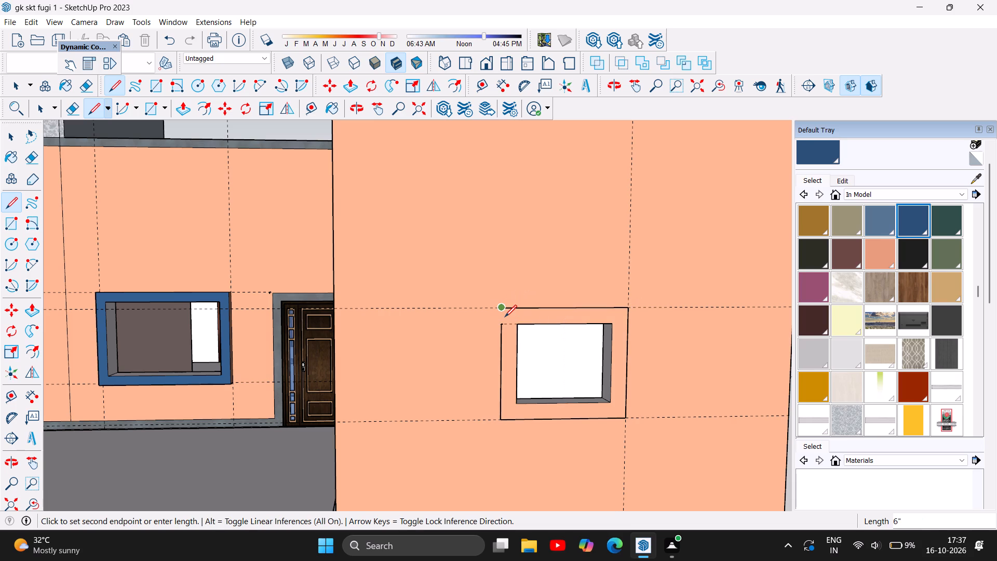
{"action": "left_click", "coordinate": [502, 318]}
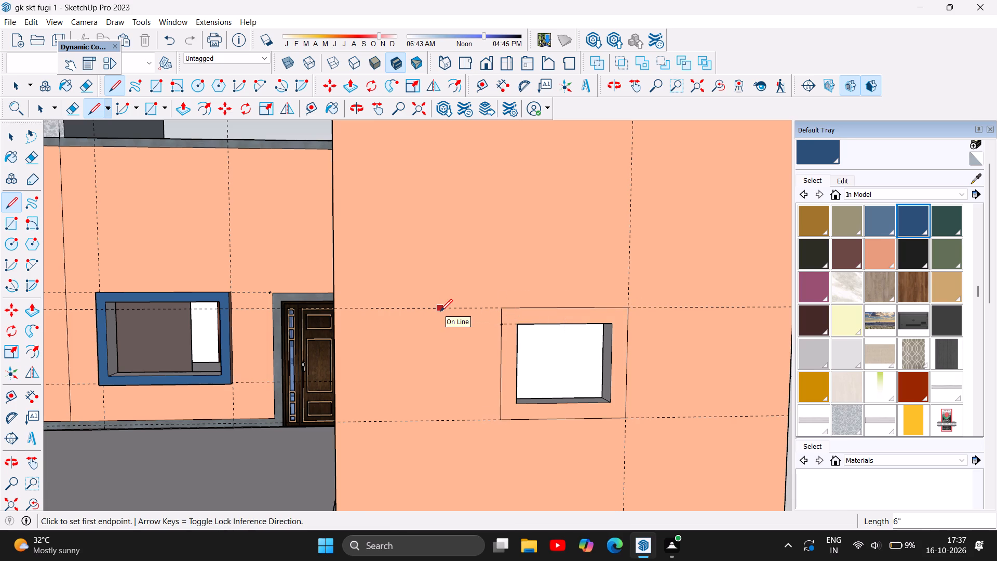
Delete the white faces closing the window opening in the projecting block.
{"action": "left_click", "coordinate": [11, 138]}
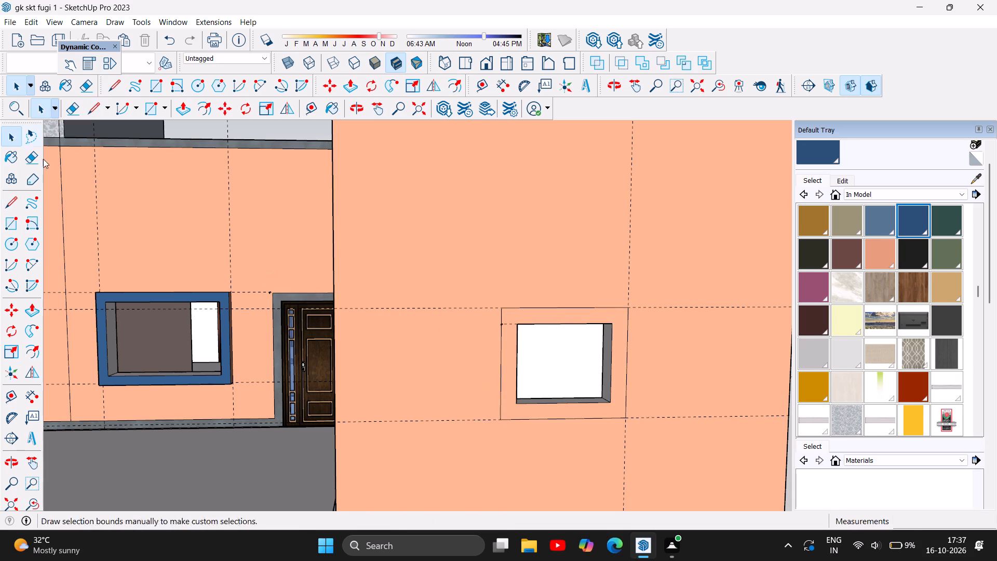
{"action": "left_click", "coordinate": [509, 323]}
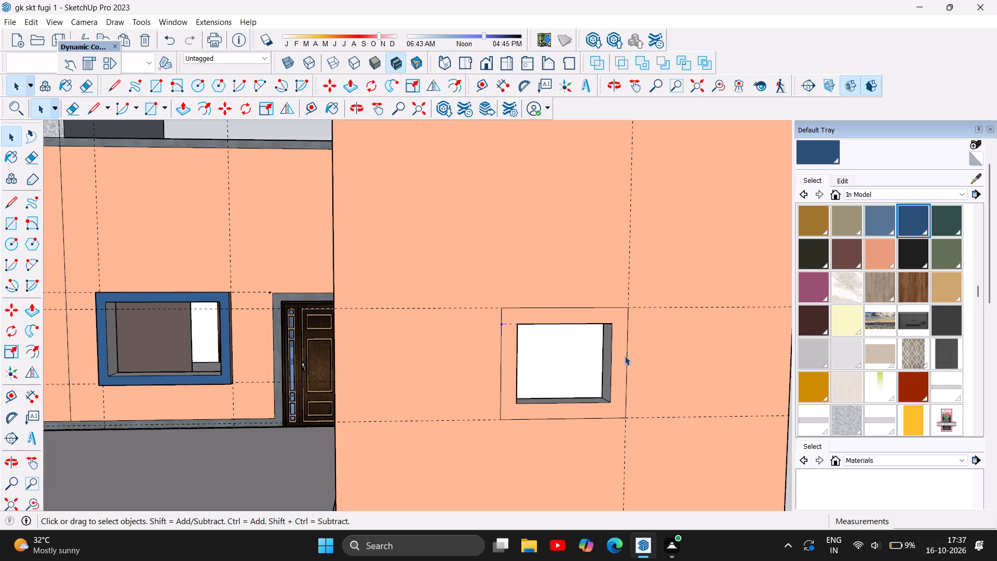
{"action": "left_click", "coordinate": [575, 357]}
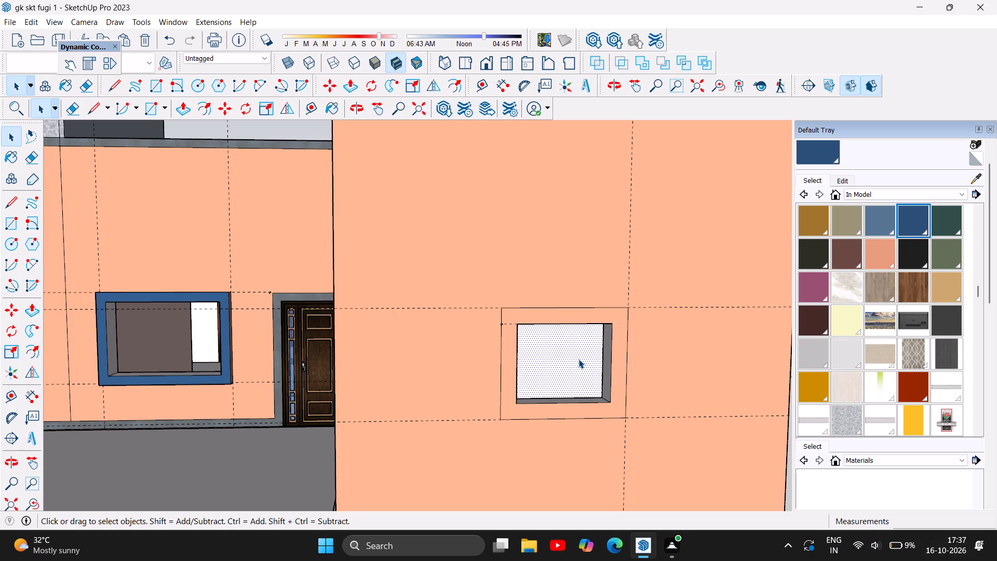
{"action": "key", "text": "Delete"}
{"action": "left_click", "coordinate": [565, 371]}
{"action": "key", "text": "Delete"}
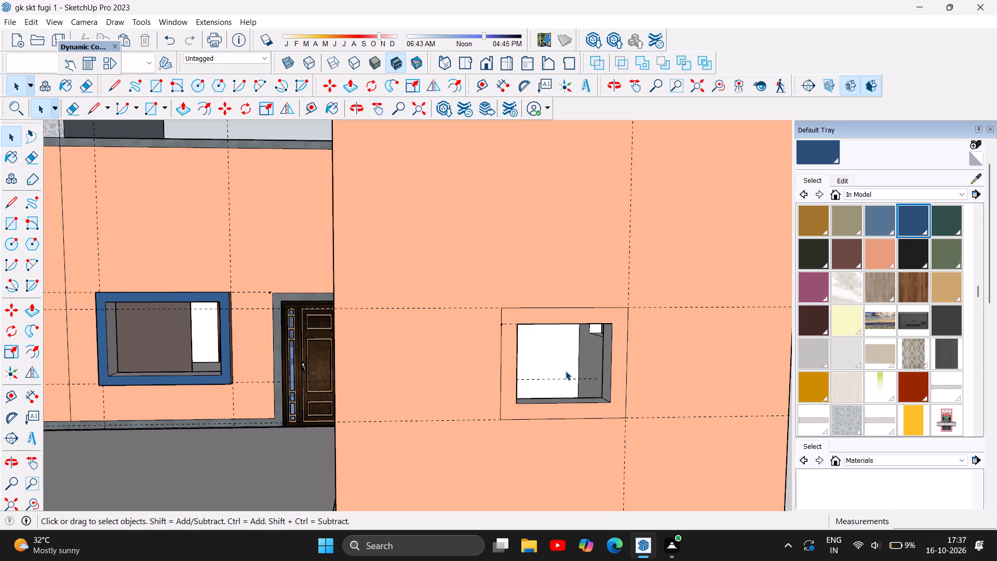
Undo the last two face deletions in the projecting block's window opening.
{"action": "scroll", "coordinate": [566, 402], "scroll_direction": "down", "scroll_amount": 4}
{"action": "scroll", "coordinate": [588, 375], "scroll_direction": "up", "scroll_amount": 12}
{"action": "scroll", "coordinate": [580, 382], "scroll_direction": "down", "scroll_amount": 5}
{"action": "scroll", "coordinate": [599, 418], "scroll_direction": "up", "scroll_amount": 7}
{"action": "scroll", "coordinate": [426, 378], "scroll_direction": "down", "scroll_amount": 1}
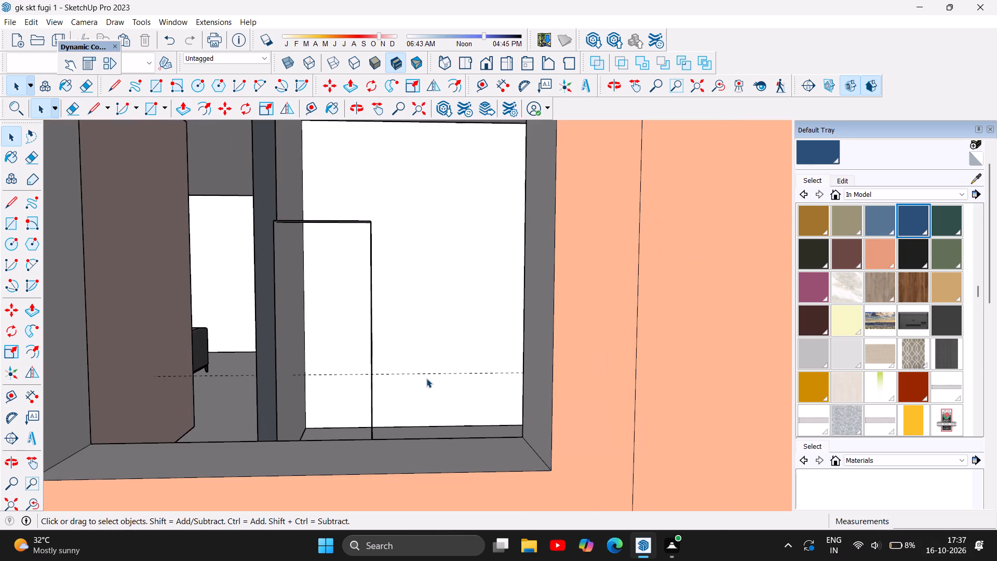
{"action": "scroll", "coordinate": [449, 399], "scroll_direction": "up", "scroll_amount": 2}
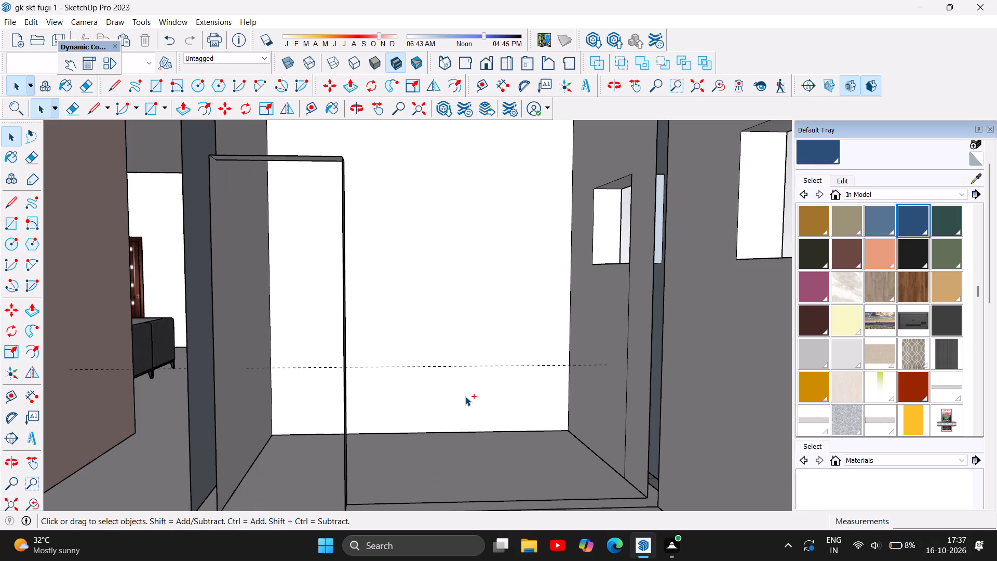
{"action": "key", "text": "ctrl+z"}
{"action": "scroll", "coordinate": [486, 394], "scroll_direction": "down", "scroll_amount": 3}
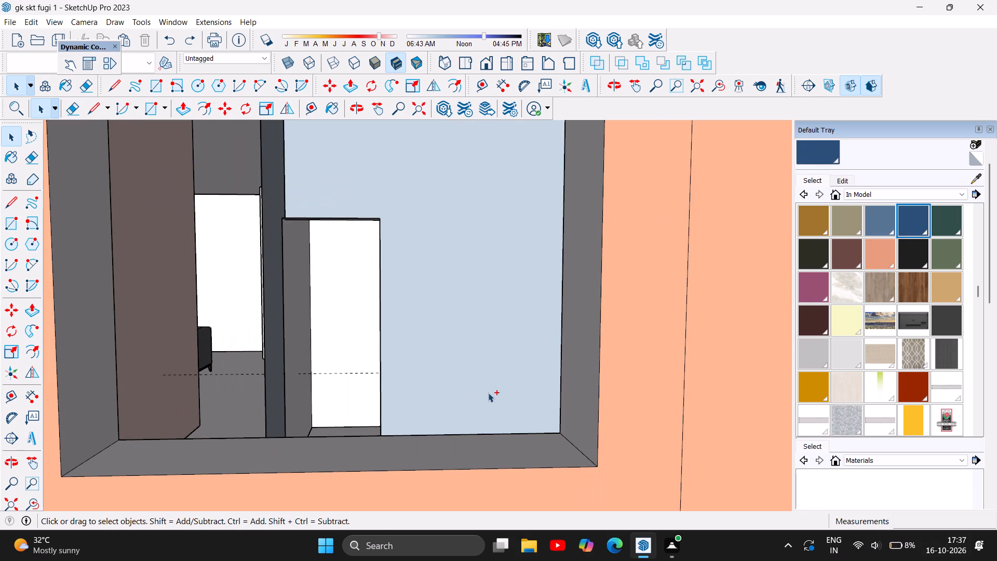
{"action": "key", "text": "ctrl+z"}
{"action": "scroll", "coordinate": [497, 390], "scroll_direction": "down", "scroll_amount": 4}
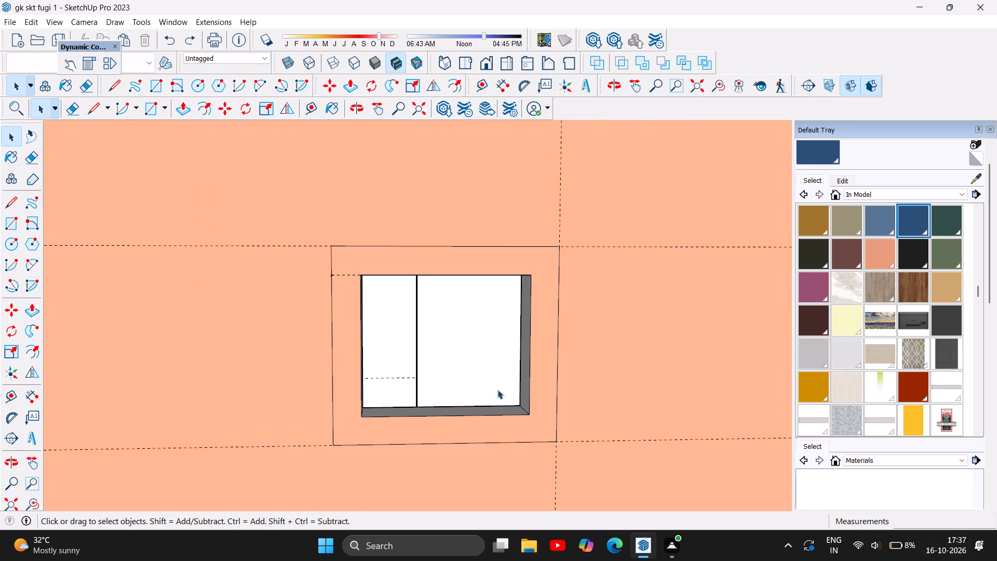
{"action": "scroll", "coordinate": [517, 368], "scroll_direction": "down", "scroll_amount": 3}
{"action": "scroll", "coordinate": [412, 314], "scroll_direction": "up", "scroll_amount": 1}
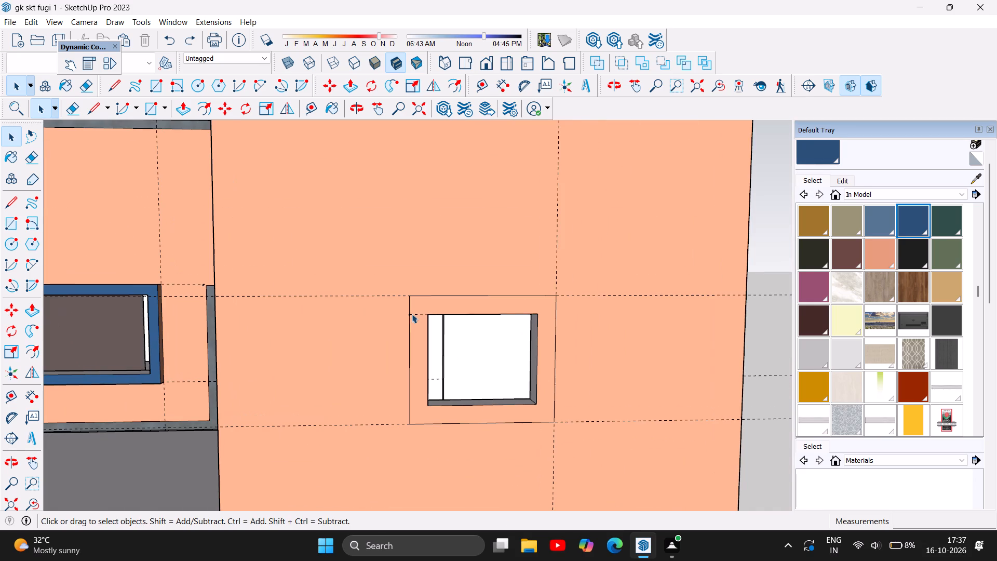
Delete all construction guides from the model.
{"action": "left_click", "coordinate": [24, 19]}
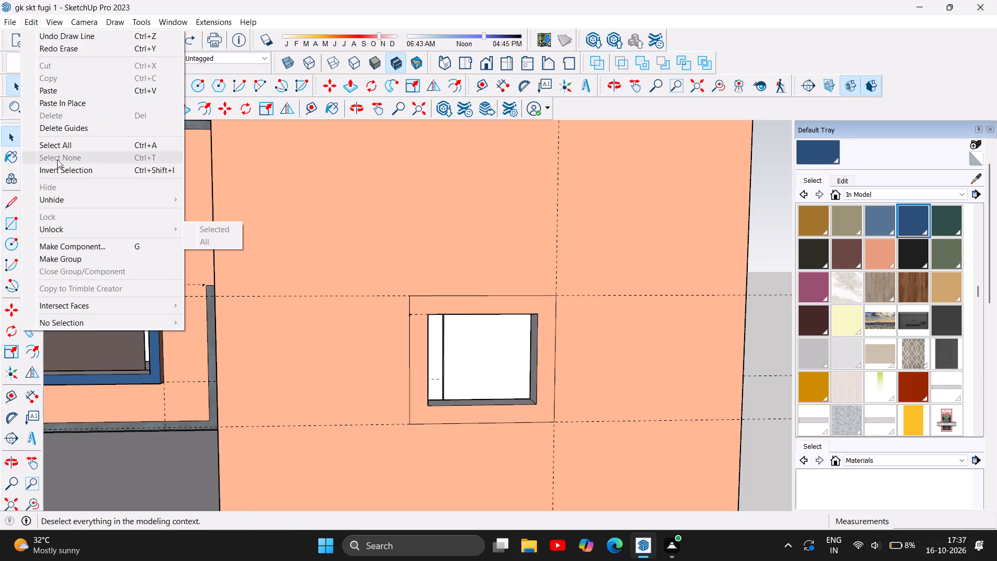
{"action": "left_click", "coordinate": [82, 132]}
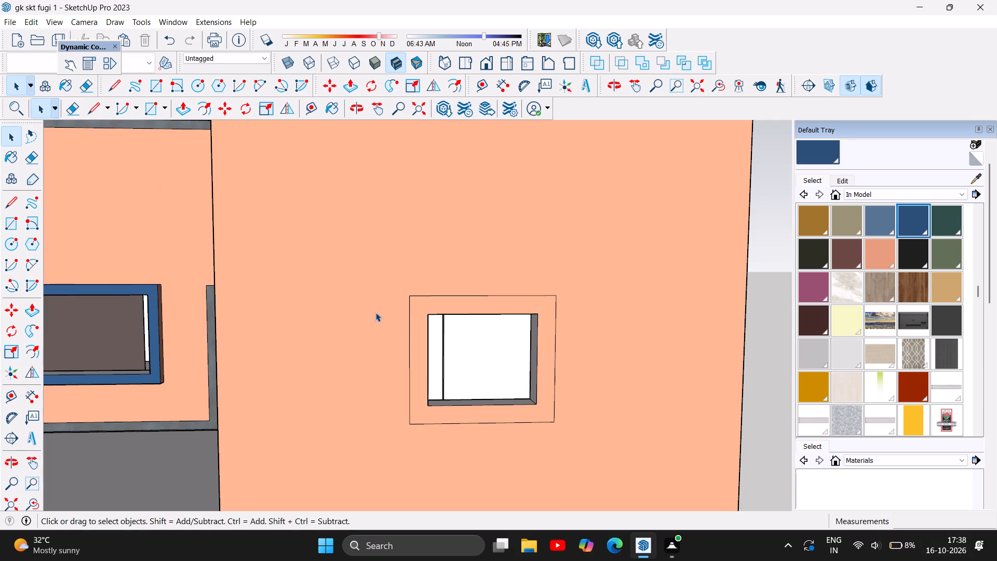
Push/Pull the surround face around the projecting block's window outward by 6".
{"action": "scroll", "coordinate": [432, 310], "scroll_direction": "down", "scroll_amount": 4}
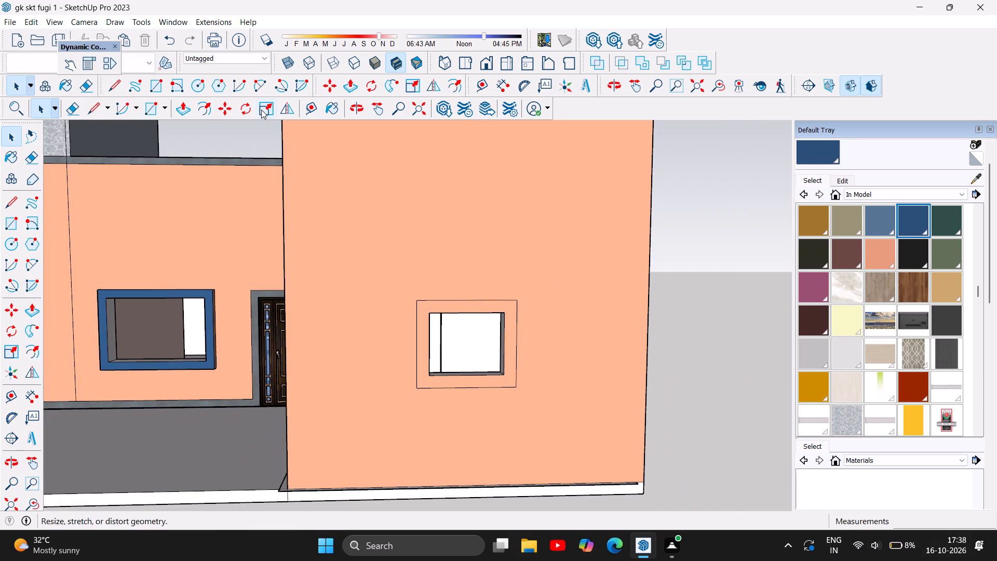
{"action": "left_click", "coordinate": [185, 112]}
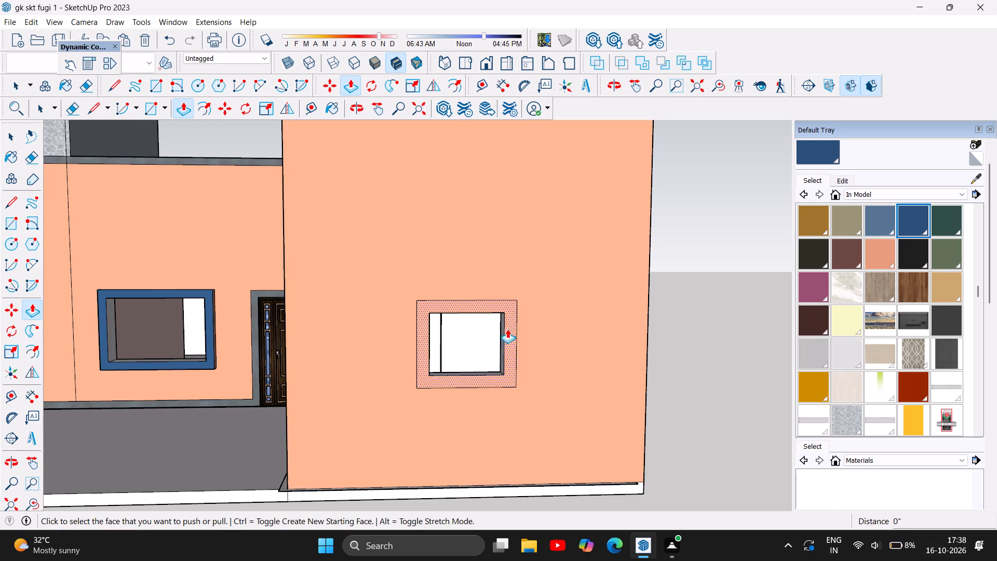
{"action": "left_click", "coordinate": [510, 303]}
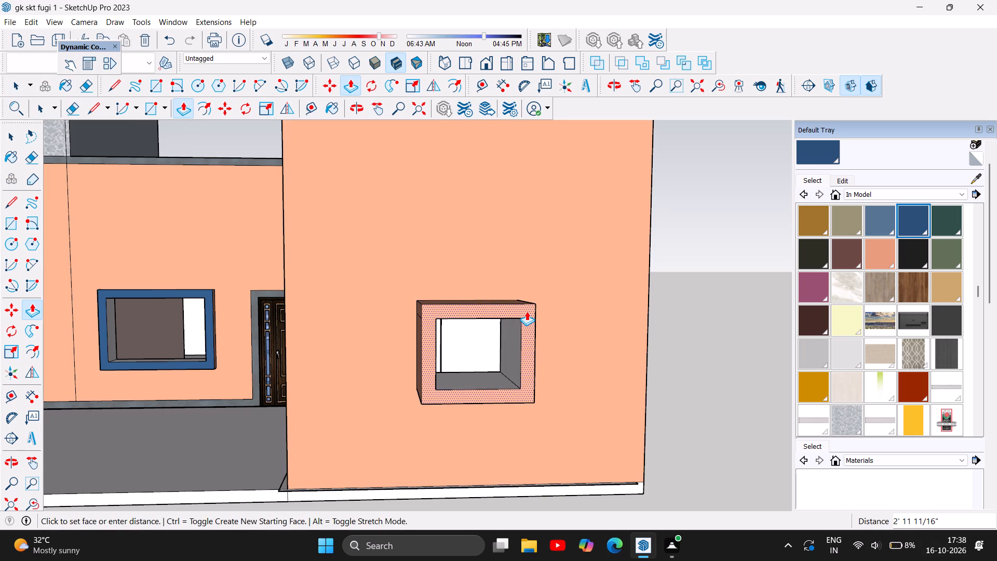
{"action": "key", "text": "6"}
{"action": "key", "text": "Return"}
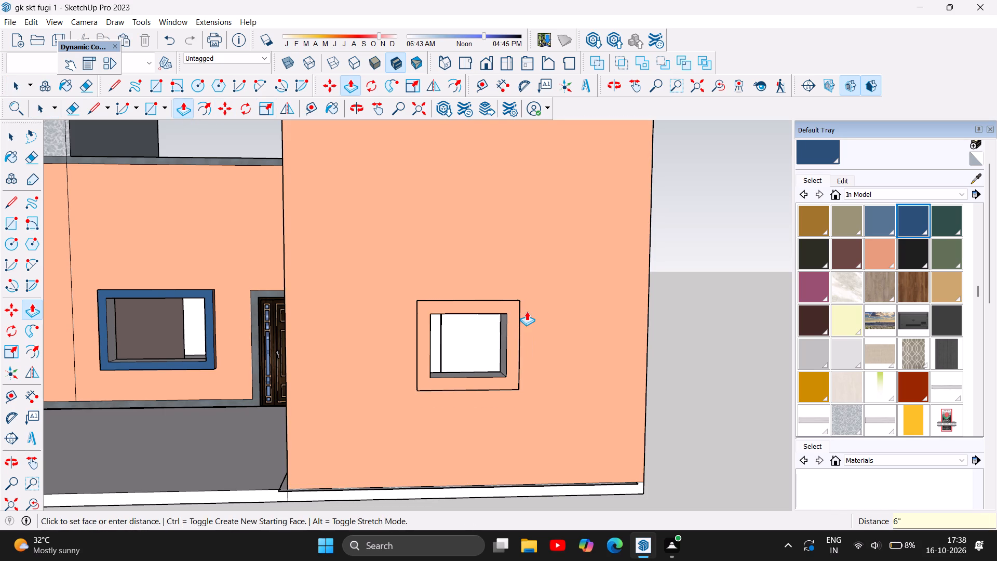
Paint the front face of the projecting block's window surround with the dark blue material.
{"action": "double_click", "coordinate": [911, 222]}
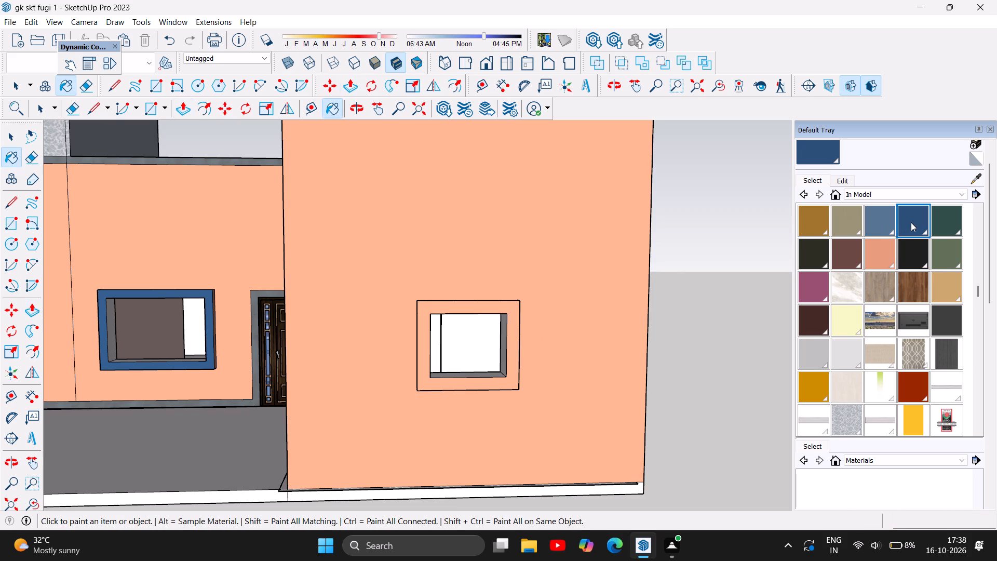
{"action": "left_click", "coordinate": [514, 312]}
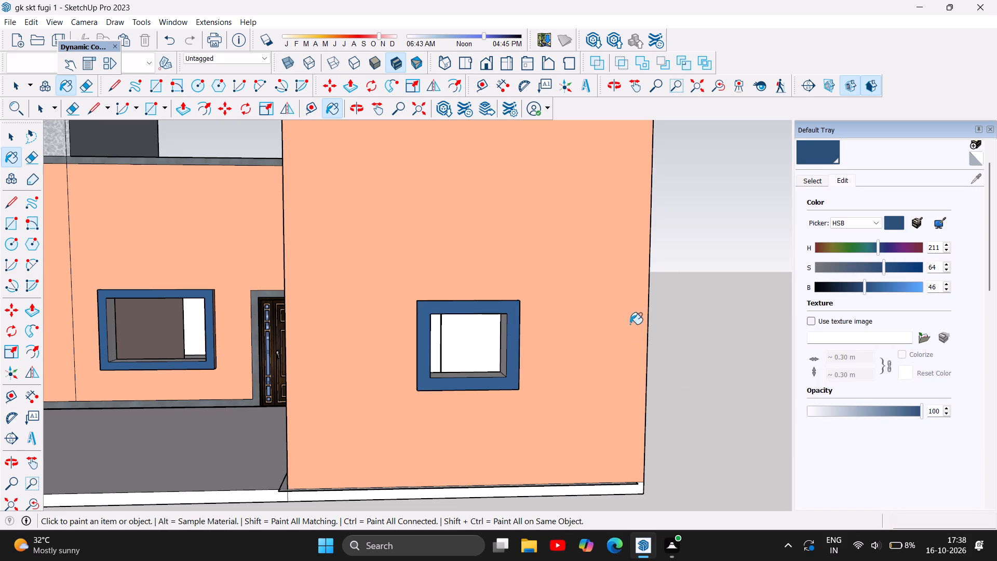
Offset the outline of the projecting block's front wall inward by 6" to form a border strip.
{"action": "scroll", "coordinate": [721, 418], "scroll_direction": "down", "scroll_amount": 4}
{"action": "scroll", "coordinate": [671, 399], "scroll_direction": "down", "scroll_amount": 5}
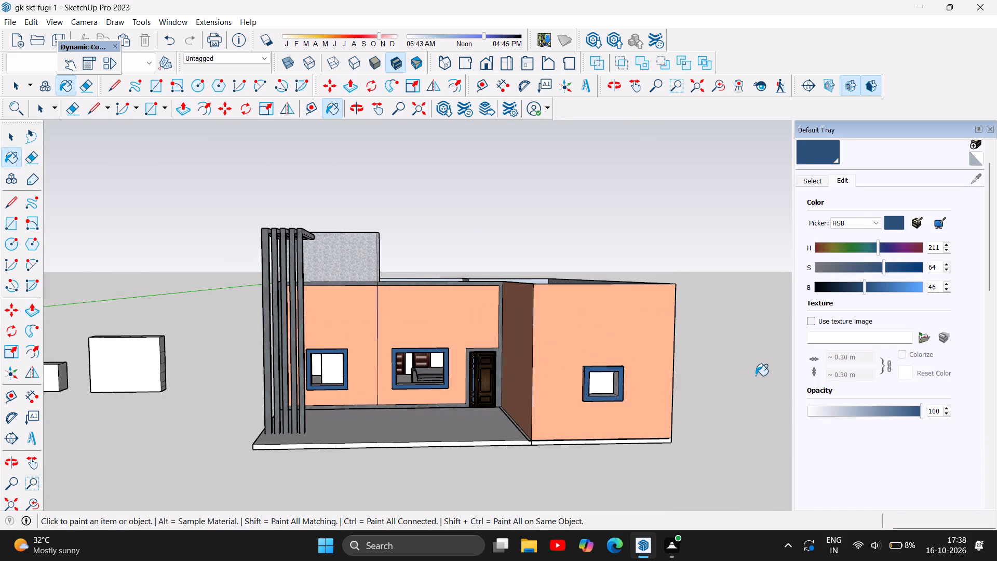
{"action": "scroll", "coordinate": [771, 373], "scroll_direction": "up", "scroll_amount": 2}
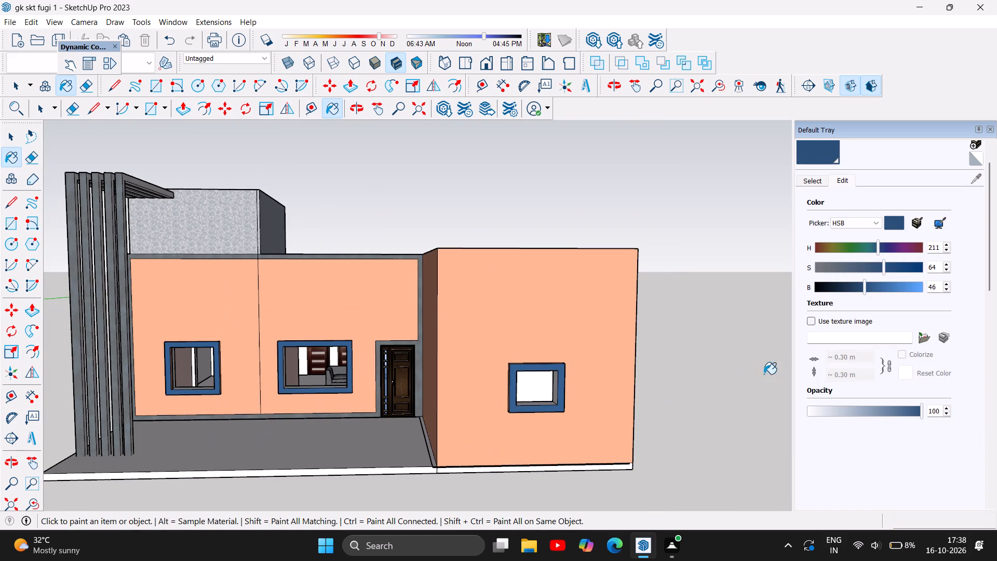
{"action": "scroll", "coordinate": [724, 385], "scroll_direction": "down", "scroll_amount": 2}
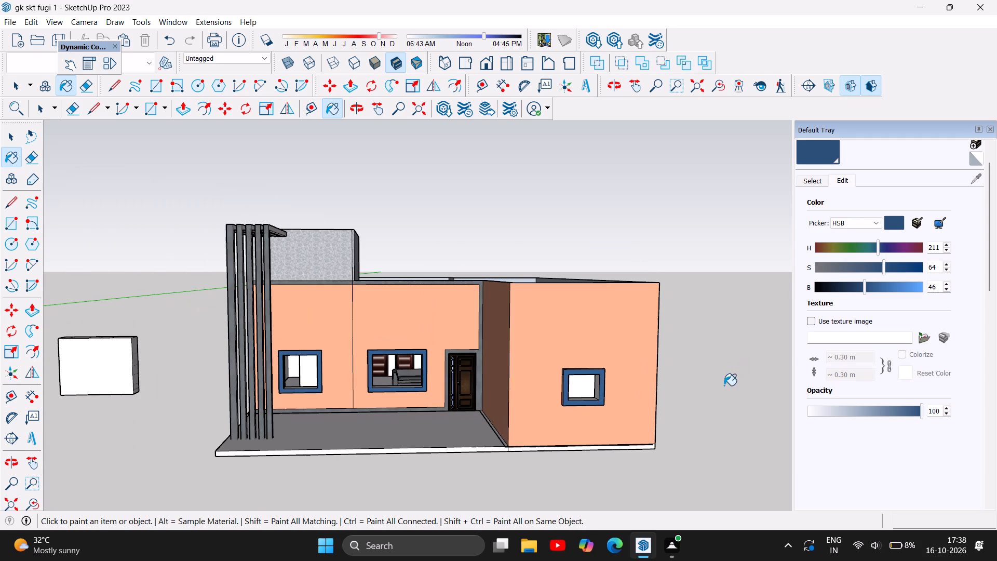
{"action": "scroll", "coordinate": [737, 377], "scroll_direction": "up", "scroll_amount": 2}
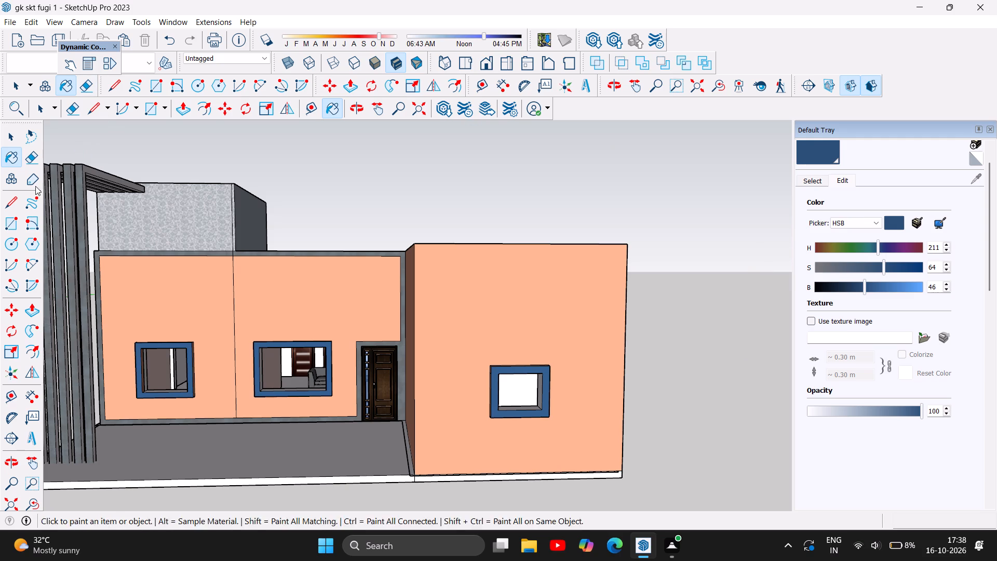
{"action": "left_click", "coordinate": [36, 355]}
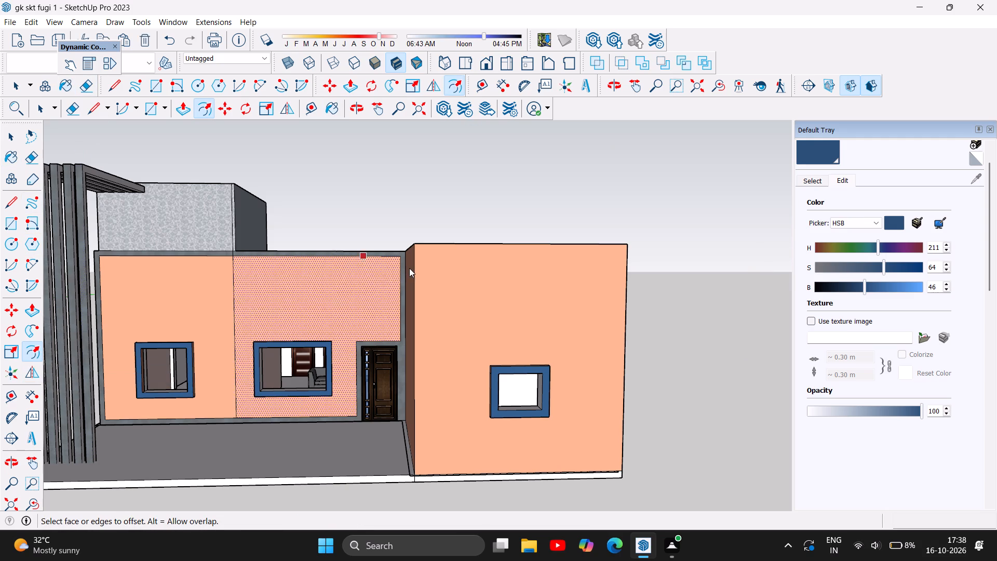
{"action": "scroll", "coordinate": [457, 260], "scroll_direction": "up", "scroll_amount": 2}
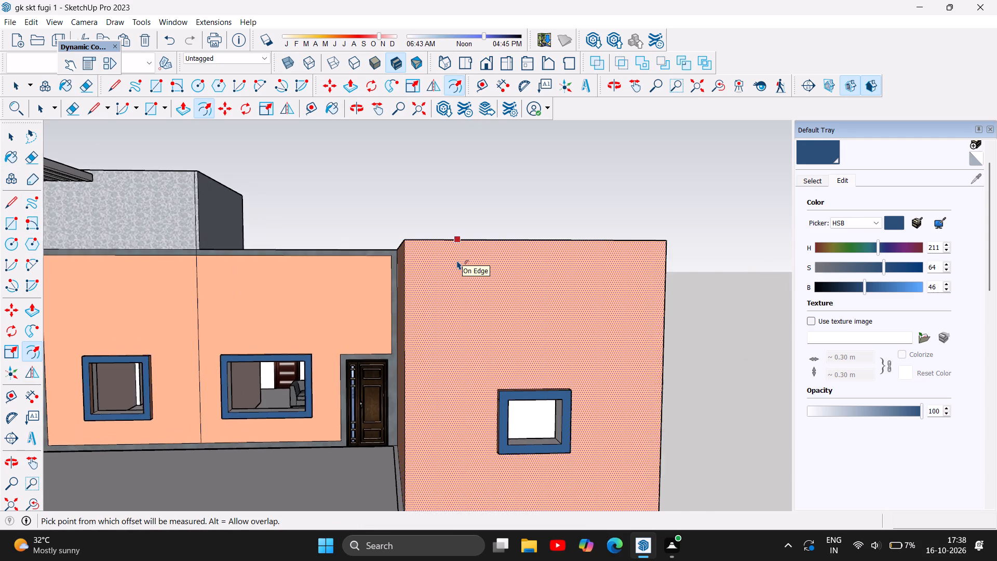
{"action": "scroll", "coordinate": [457, 260], "scroll_direction": "up", "scroll_amount": 2}
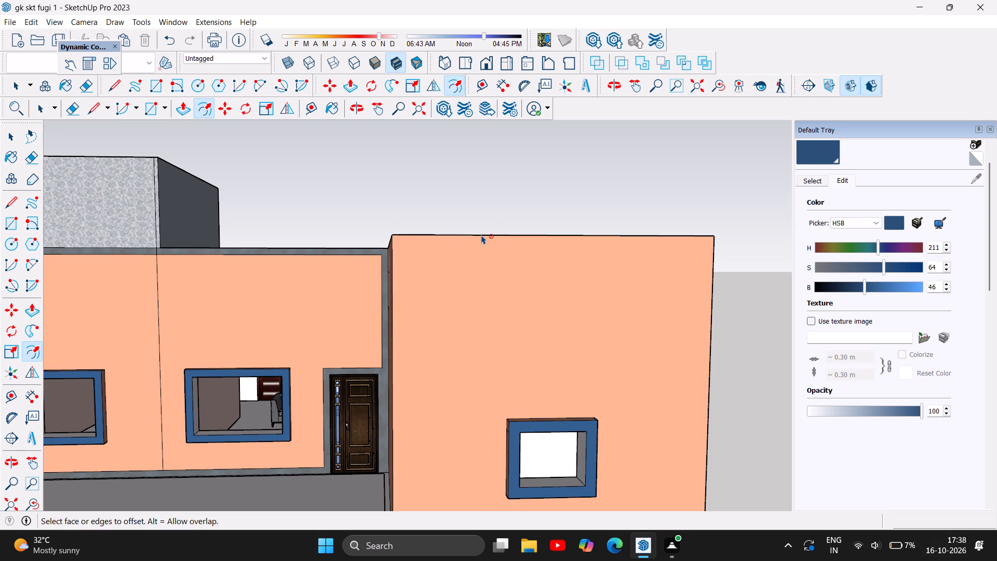
{"action": "left_click", "coordinate": [481, 235]}
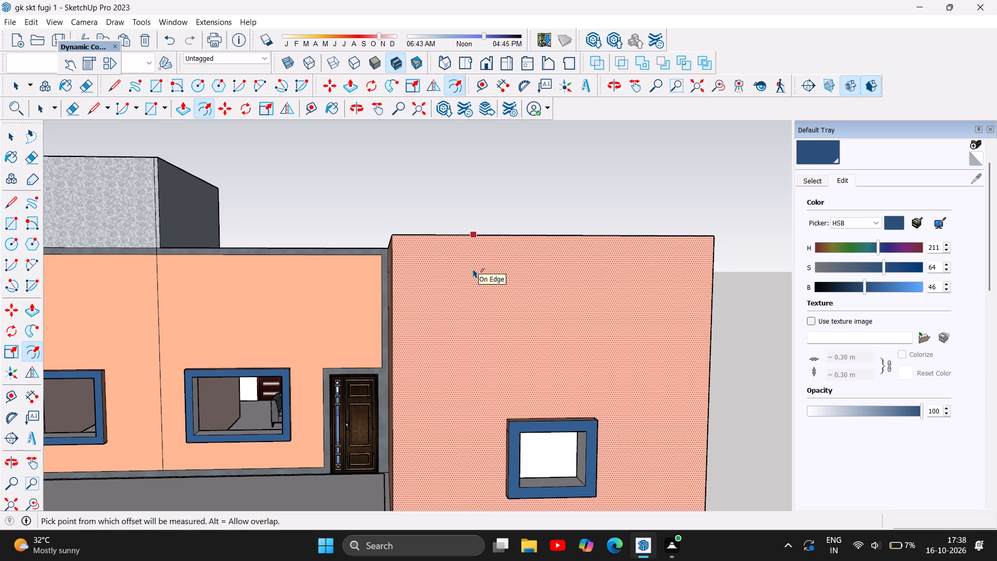
{"action": "key", "text": "6"}
{"action": "key", "text": "Return"}
{"action": "left_click", "coordinate": [497, 259]}
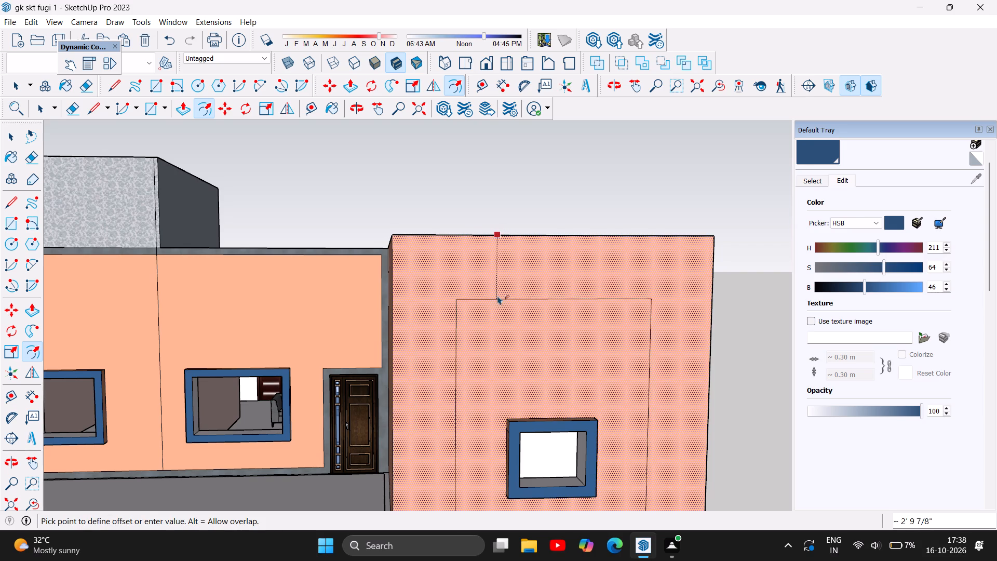
{"action": "key", "text": "6"}
{"action": "key", "text": "Return"}
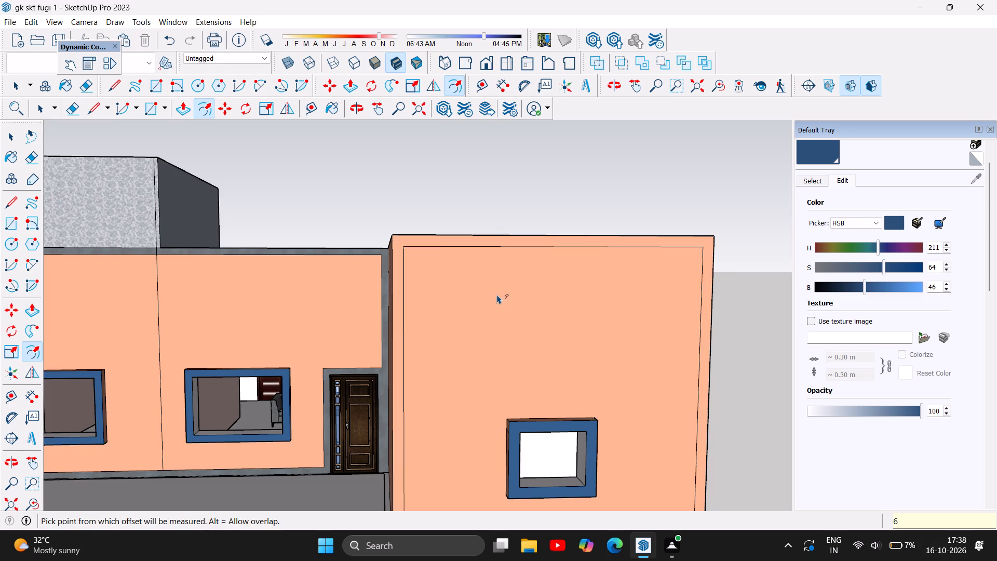
Paint the border strip of the projecting block's front wall with the grey speckled stone material from the model's materials.
{"action": "scroll", "coordinate": [635, 310], "scroll_direction": "down", "scroll_amount": 4}
{"action": "scroll", "coordinate": [690, 311], "scroll_direction": "down", "scroll_amount": 3}
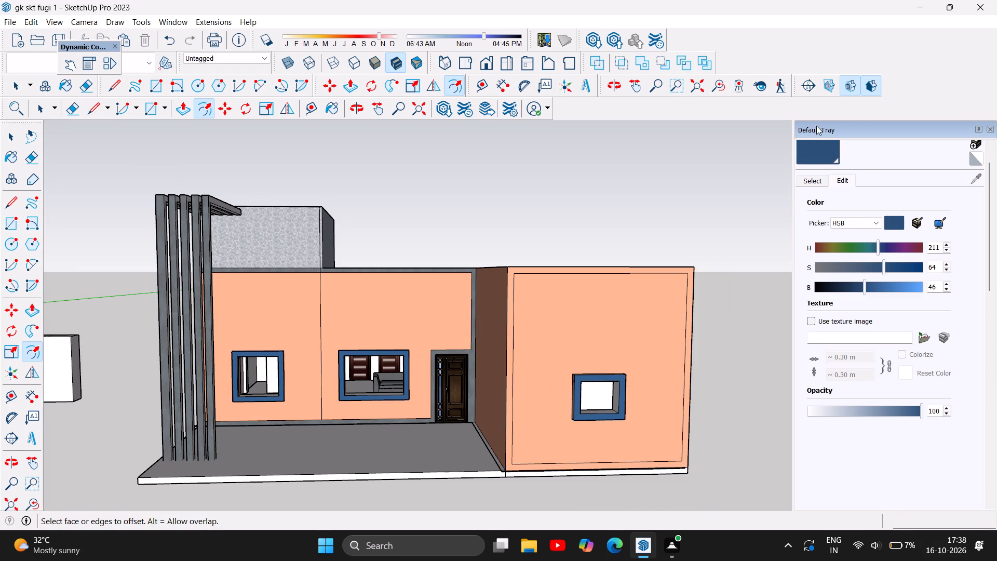
{"action": "left_click", "coordinate": [807, 150]}
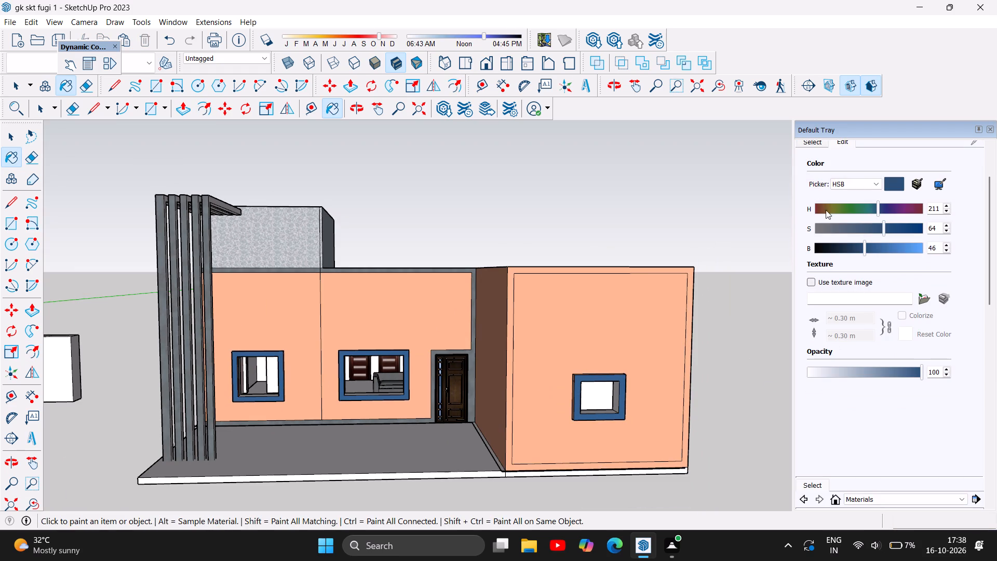
{"action": "left_click", "coordinate": [816, 141]}
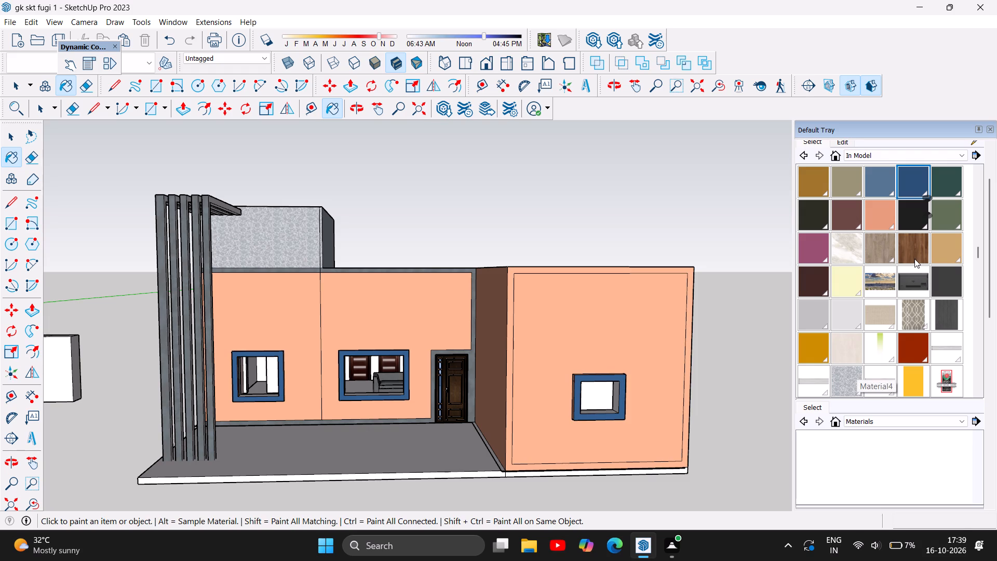
{"action": "left_click", "coordinate": [846, 378]}
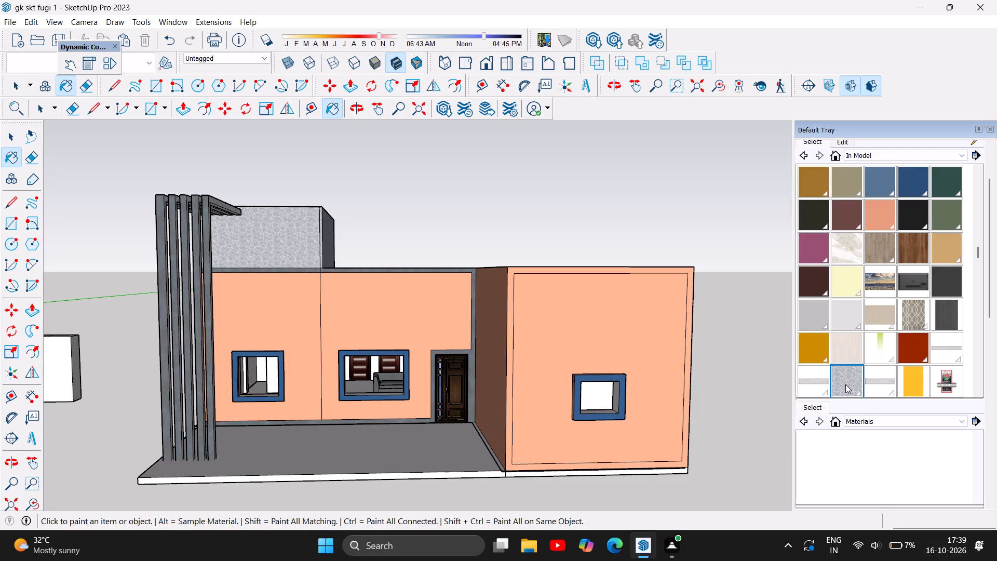
{"action": "left_click", "coordinate": [510, 311]}
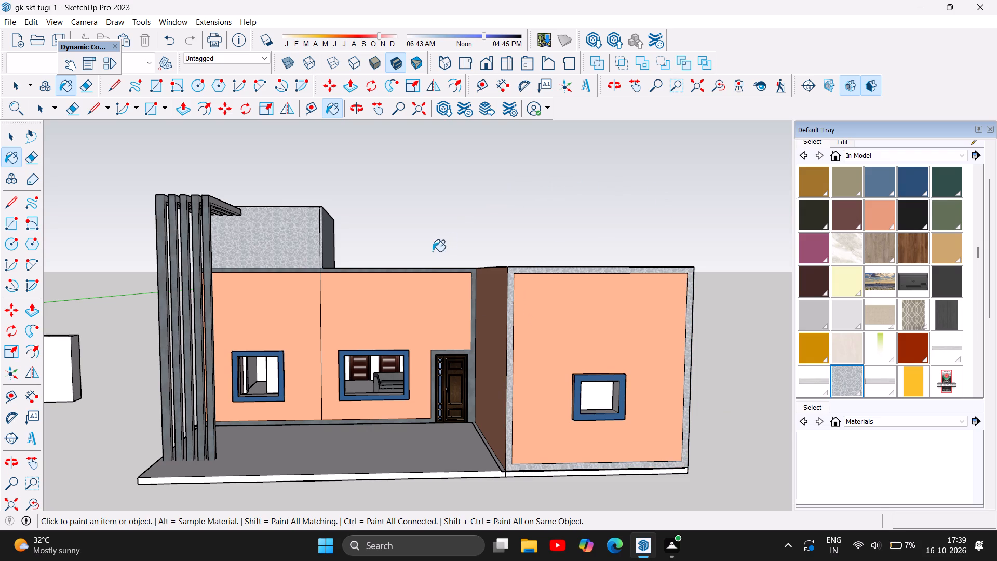
Dismiss the low-battery notice.
{"action": "left_click", "coordinate": [549, 298]}
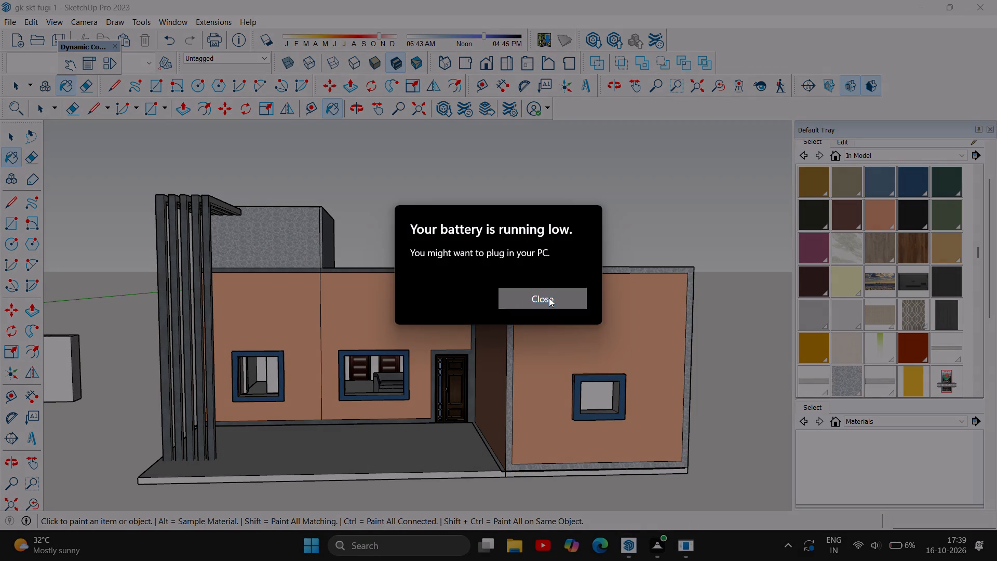
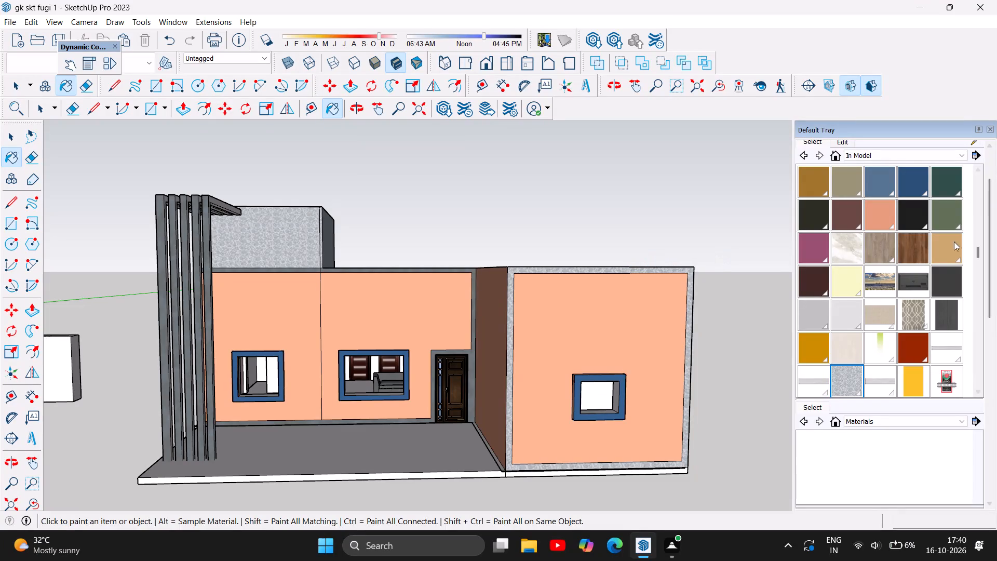
Repaint the border strip of the projecting block's front wall with the dark grey speckled material from the model's materials.
{"action": "scroll", "coordinate": [865, 346], "scroll_direction": "down", "scroll_amount": 3}
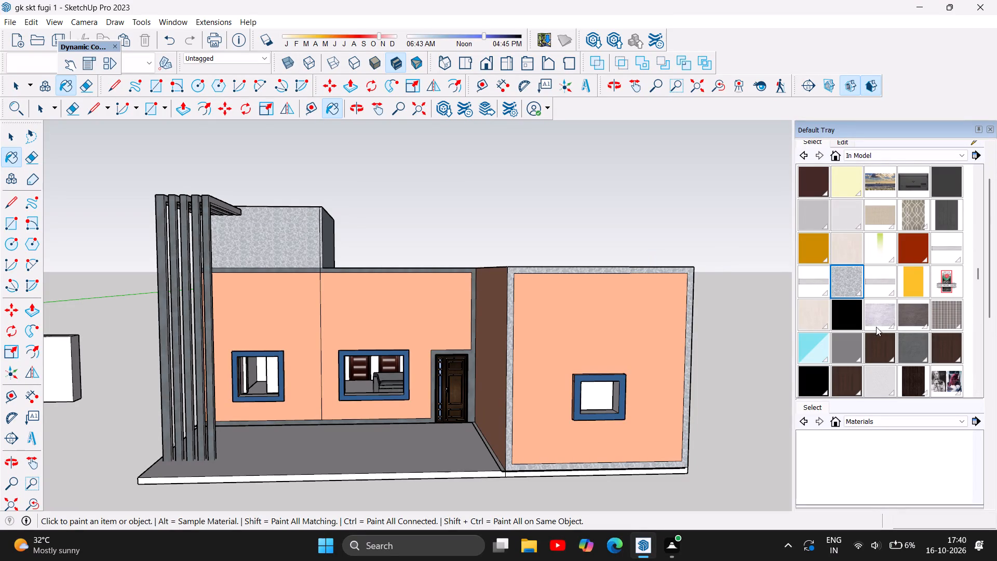
{"action": "scroll", "coordinate": [873, 334], "scroll_direction": "down", "scroll_amount": 6}
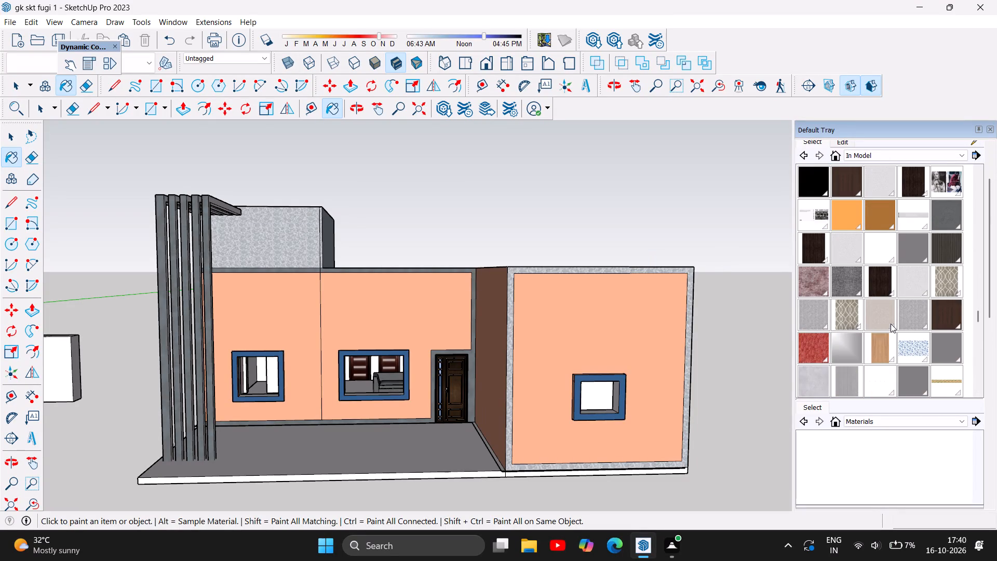
{"action": "left_click", "coordinate": [853, 288]}
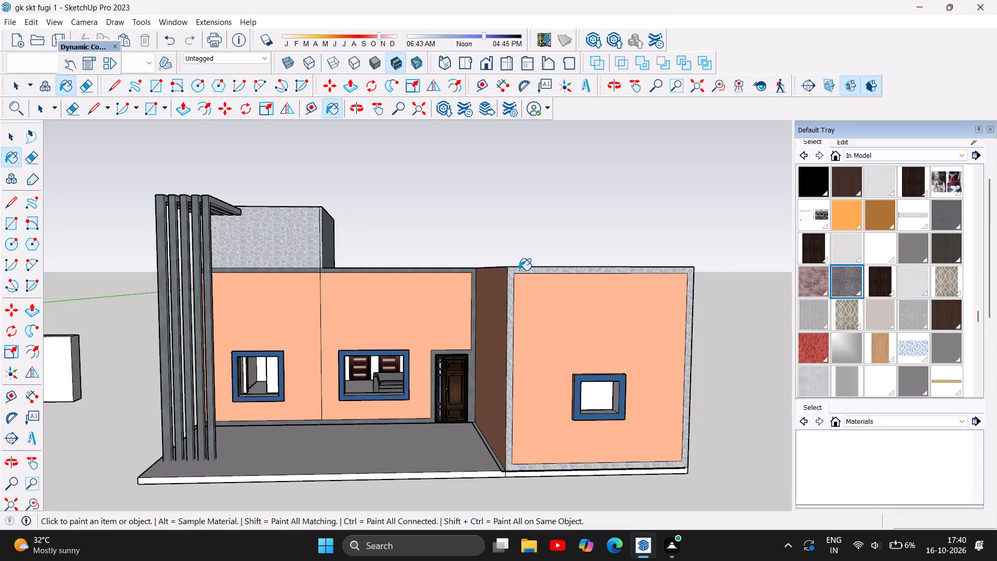
{"action": "triple_click", "coordinate": [519, 270]}
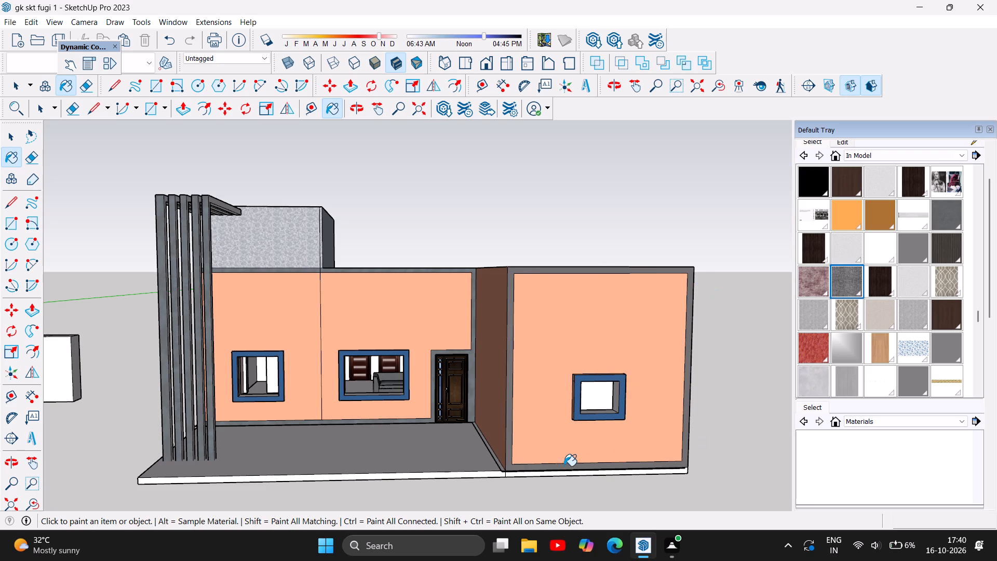
Examine the front elevation with the repainted border from nearer and farther away.
{"action": "scroll", "coordinate": [589, 445], "scroll_direction": "down", "scroll_amount": 4}
{"action": "scroll", "coordinate": [736, 403], "scroll_direction": "up", "scroll_amount": 3}
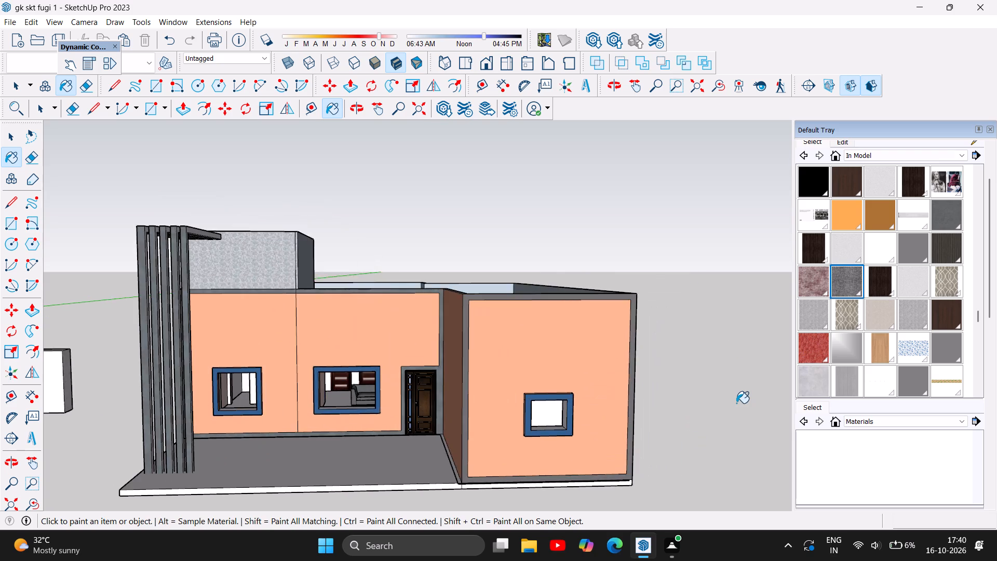
{"action": "scroll", "coordinate": [736, 403], "scroll_direction": "down", "scroll_amount": 3}
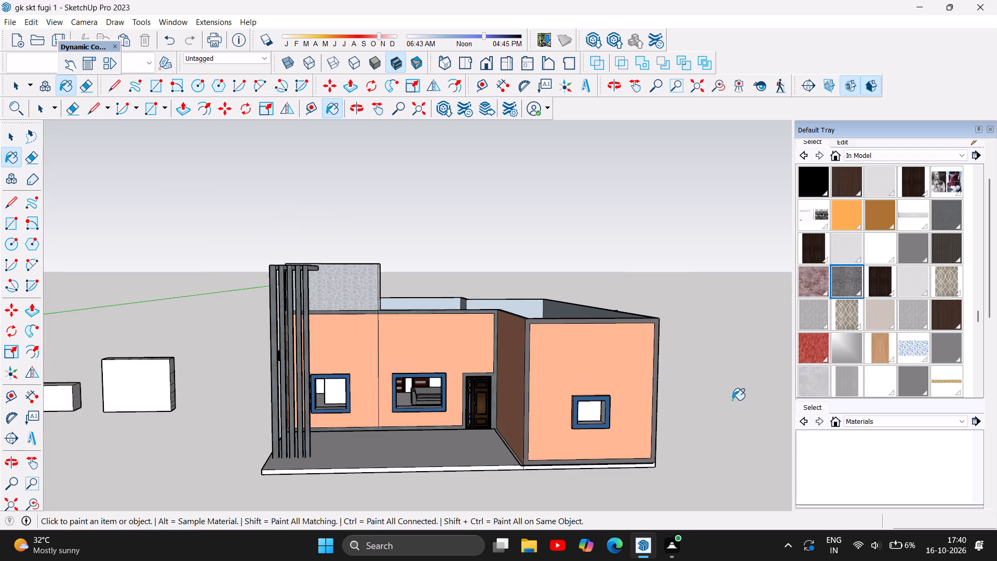
{"action": "scroll", "coordinate": [703, 406], "scroll_direction": "down", "scroll_amount": 2}
{"action": "scroll", "coordinate": [699, 378], "scroll_direction": "up", "scroll_amount": 5}
{"action": "scroll", "coordinate": [664, 356], "scroll_direction": "down", "scroll_amount": 2}
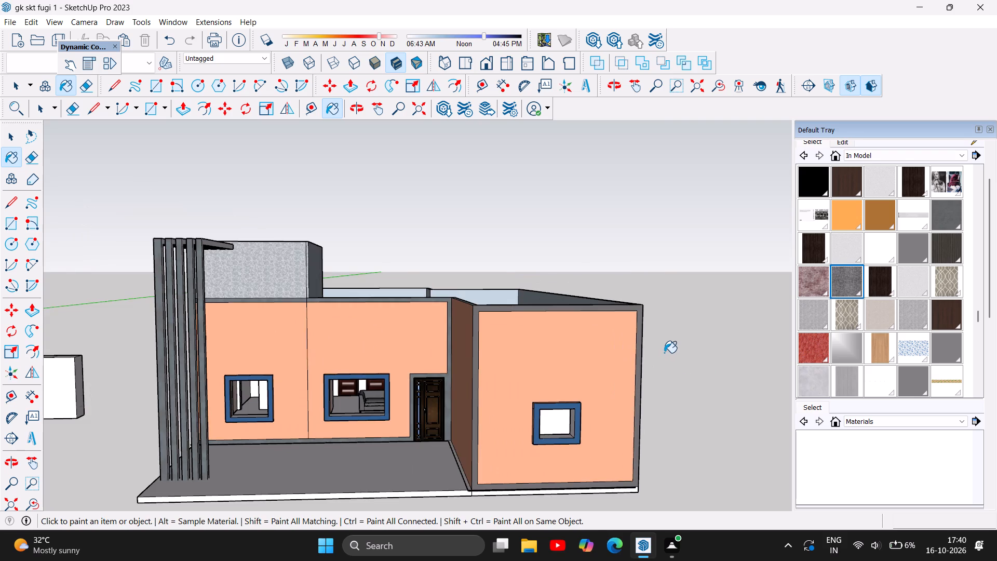
{"action": "scroll", "coordinate": [665, 347], "scroll_direction": "down", "scroll_amount": 3}
{"action": "scroll", "coordinate": [665, 346], "scroll_direction": "up", "scroll_amount": 3}
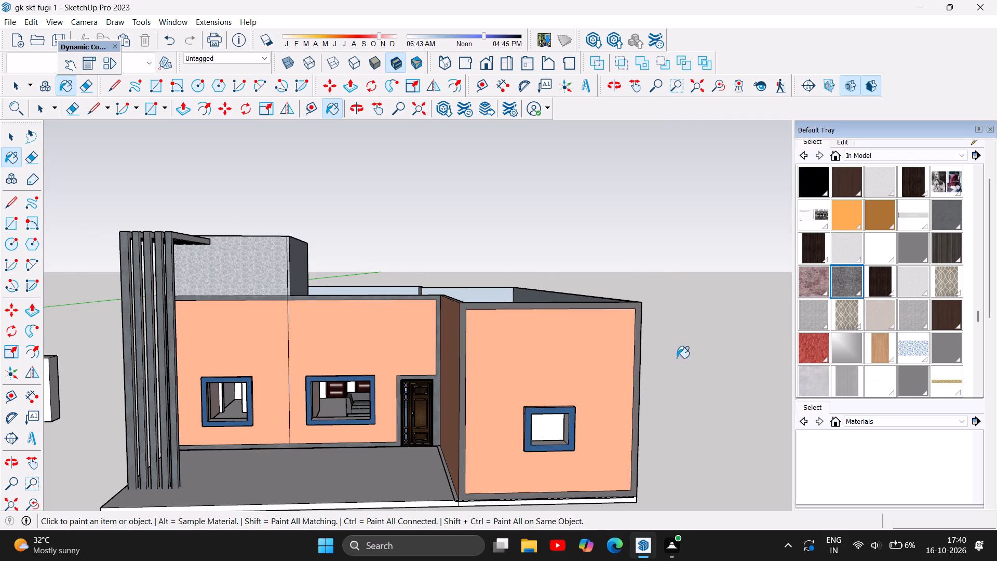
{"action": "scroll", "coordinate": [641, 325], "scroll_direction": "down", "scroll_amount": 3}
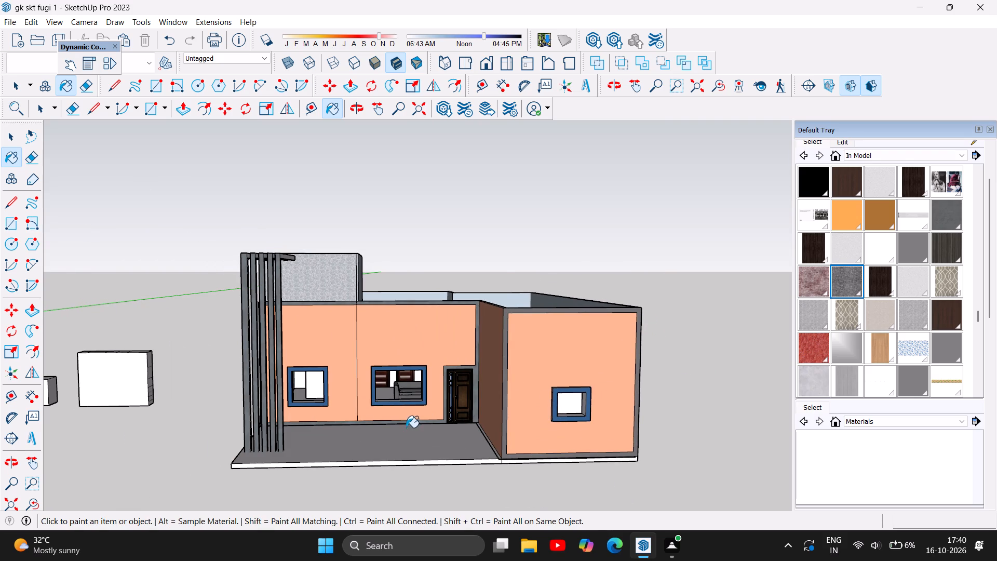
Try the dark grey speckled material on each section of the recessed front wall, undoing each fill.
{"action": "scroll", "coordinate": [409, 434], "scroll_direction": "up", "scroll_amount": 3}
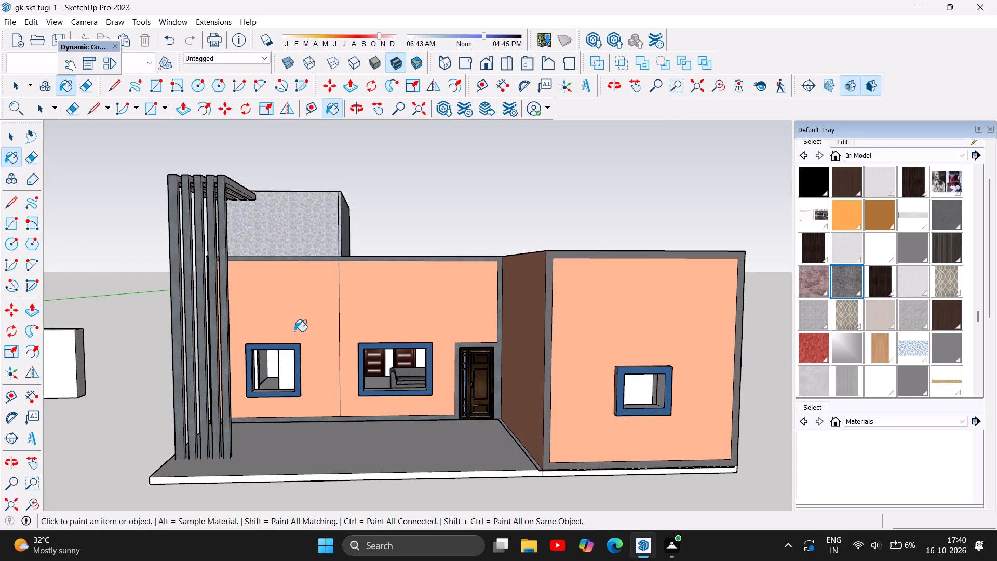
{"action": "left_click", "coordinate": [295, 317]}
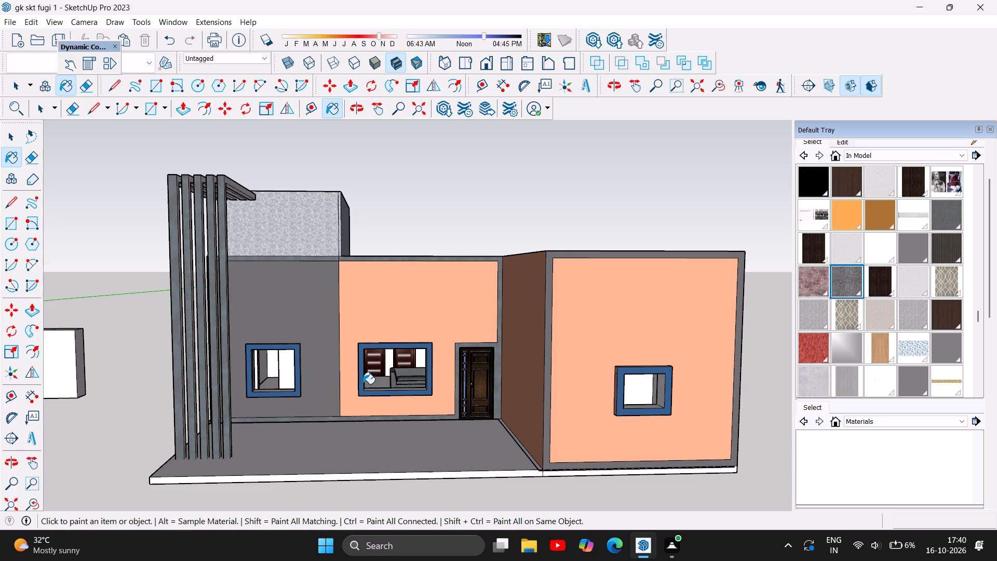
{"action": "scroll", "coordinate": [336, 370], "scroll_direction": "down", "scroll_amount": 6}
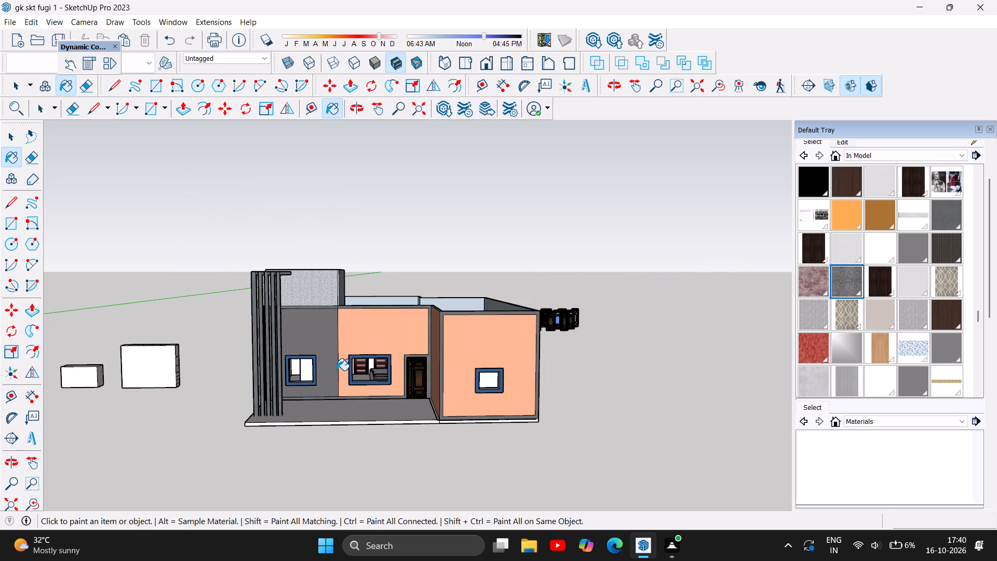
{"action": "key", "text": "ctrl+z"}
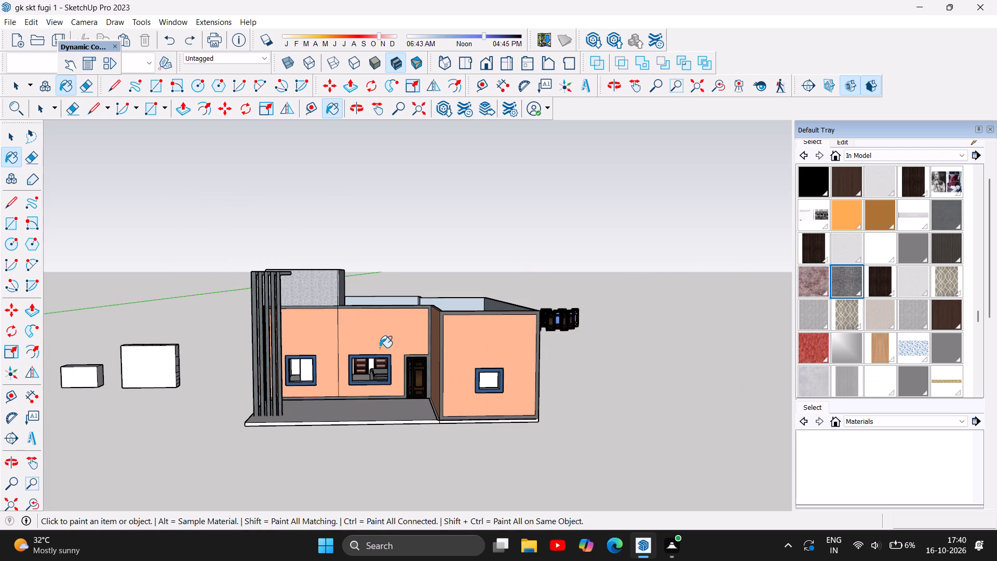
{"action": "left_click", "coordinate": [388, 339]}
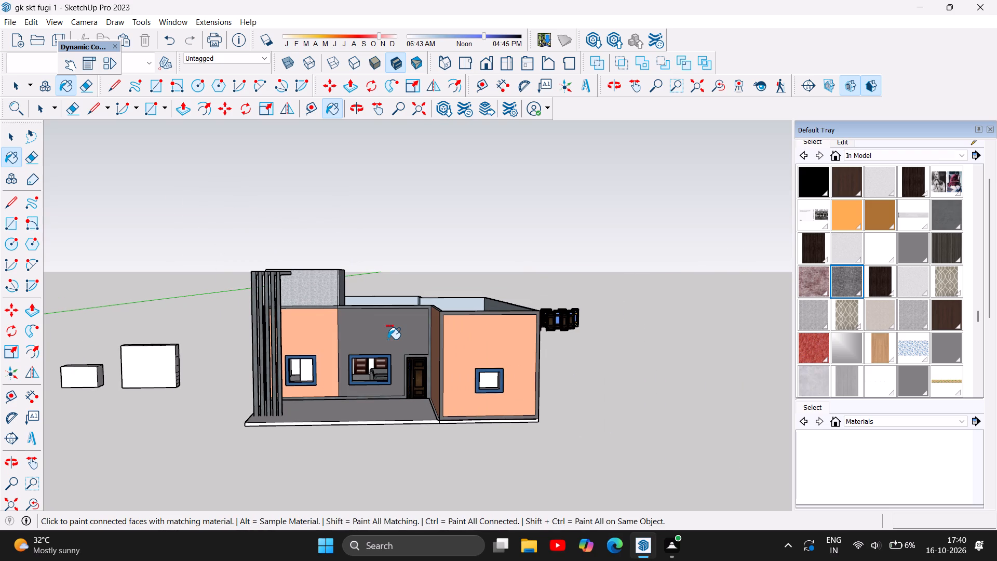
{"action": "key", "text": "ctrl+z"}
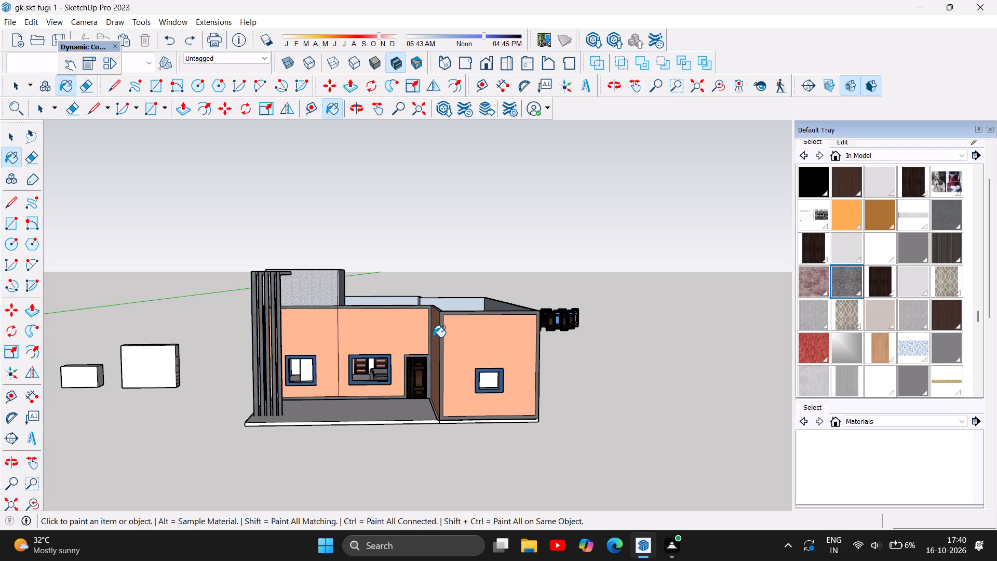
Paint the brown side wall of the projecting block with the dark grey speckled material.
{"action": "left_click", "coordinate": [433, 337]}
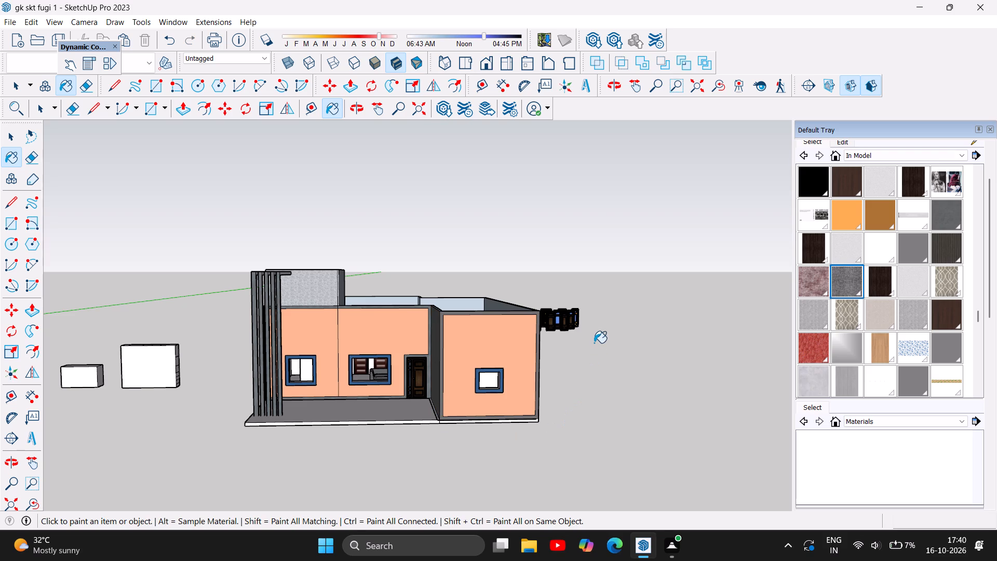
Paint the projecting block's side wall and connected front border strip with the light grey concrete material from the model's materials.
{"action": "left_click", "coordinate": [357, 109]}
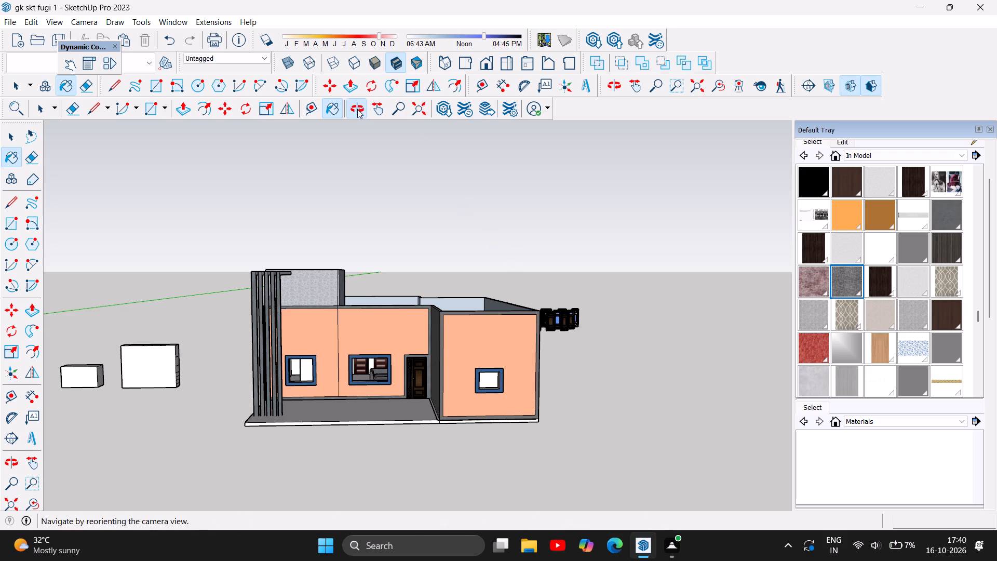
{"action": "left_click_drag", "start_coordinate": [264, 447], "coordinate": [464, 491]}
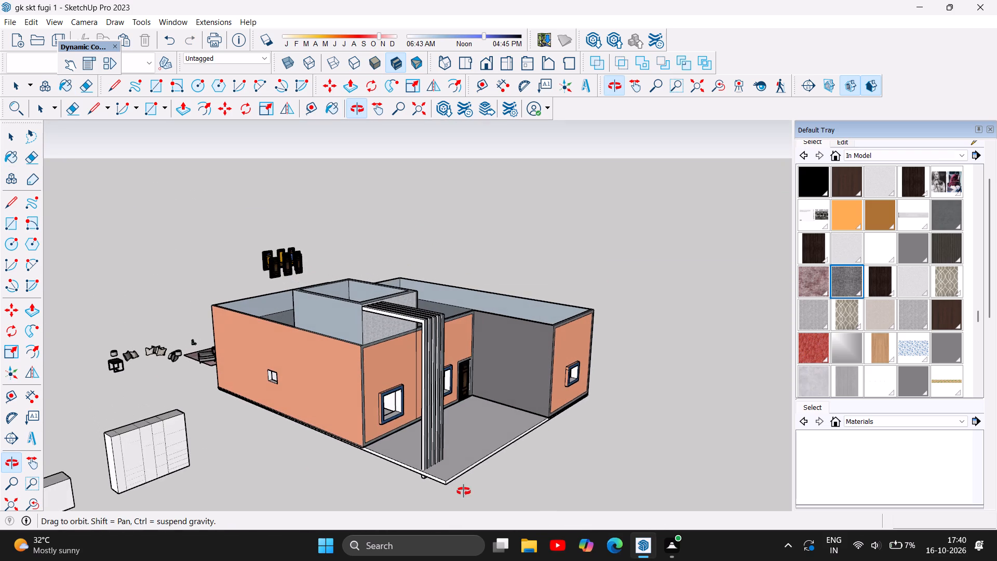
{"action": "scroll", "coordinate": [563, 365], "scroll_direction": "up", "scroll_amount": 3}
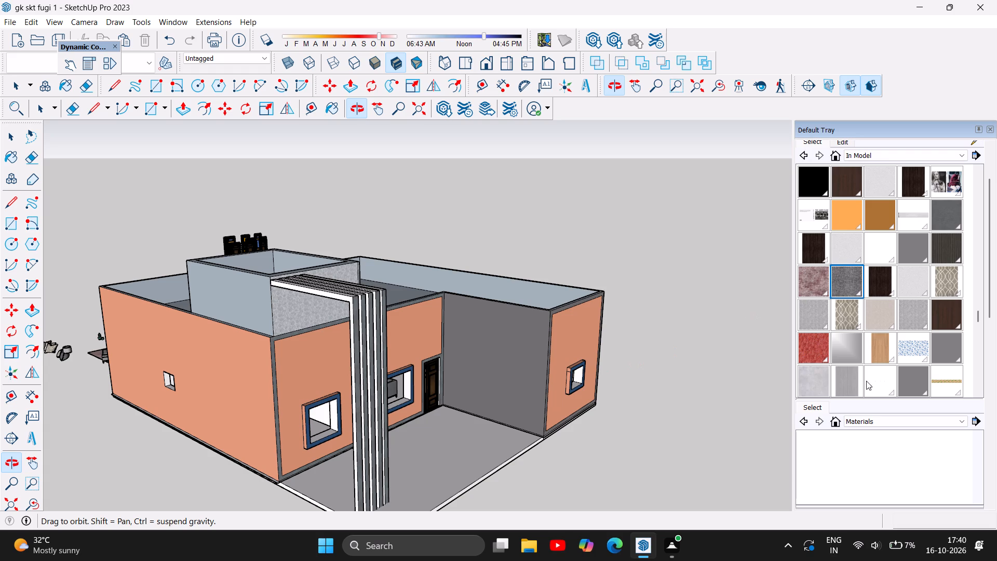
{"action": "left_click", "coordinate": [823, 383]}
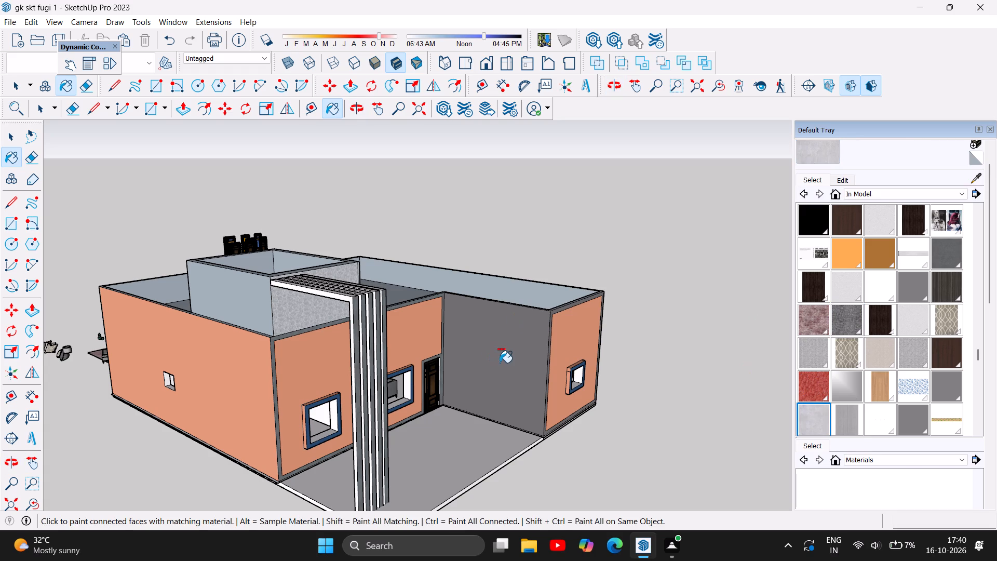
{"action": "left_click", "coordinate": [500, 363]}
Paint both sections of the recessed front wall with the beige-grey curved lattice pattern material from the model's materials.
{"action": "scroll", "coordinate": [439, 411], "scroll_direction": "down", "scroll_amount": 4}
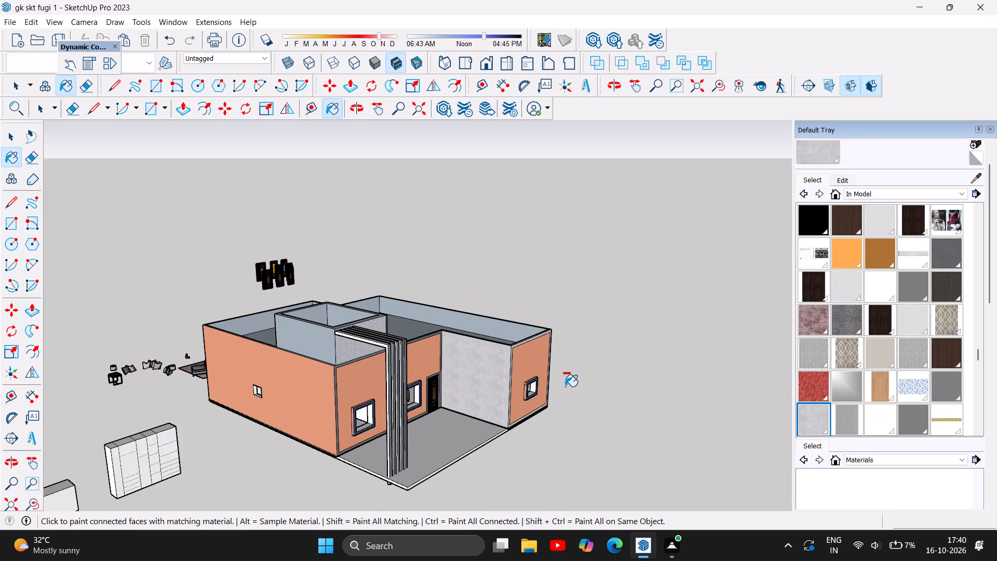
{"action": "scroll", "coordinate": [574, 383], "scroll_direction": "up", "scroll_amount": 4}
{"action": "scroll", "coordinate": [542, 414], "scroll_direction": "up", "scroll_amount": 3}
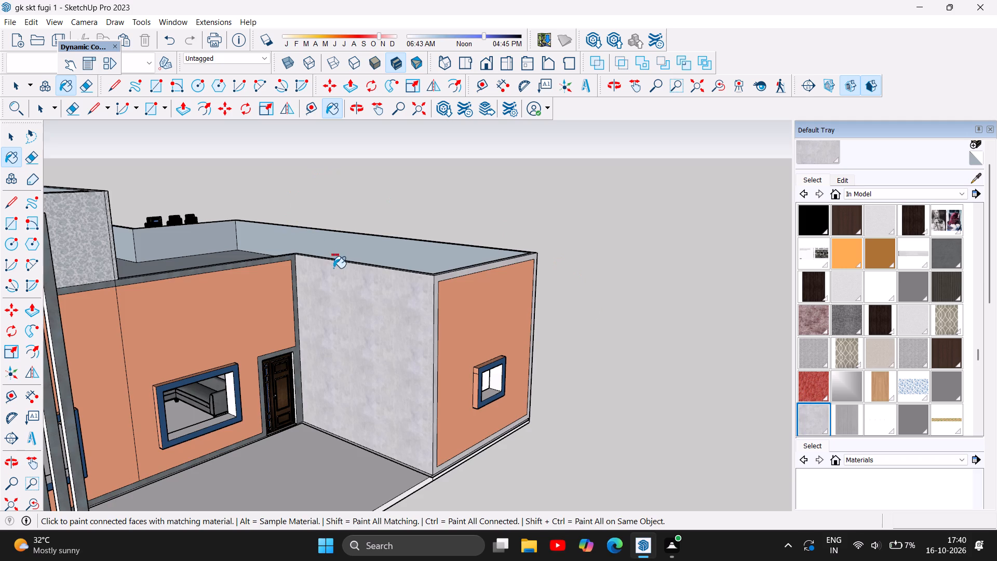
{"action": "scroll", "coordinate": [178, 289], "scroll_direction": "down", "scroll_amount": 4}
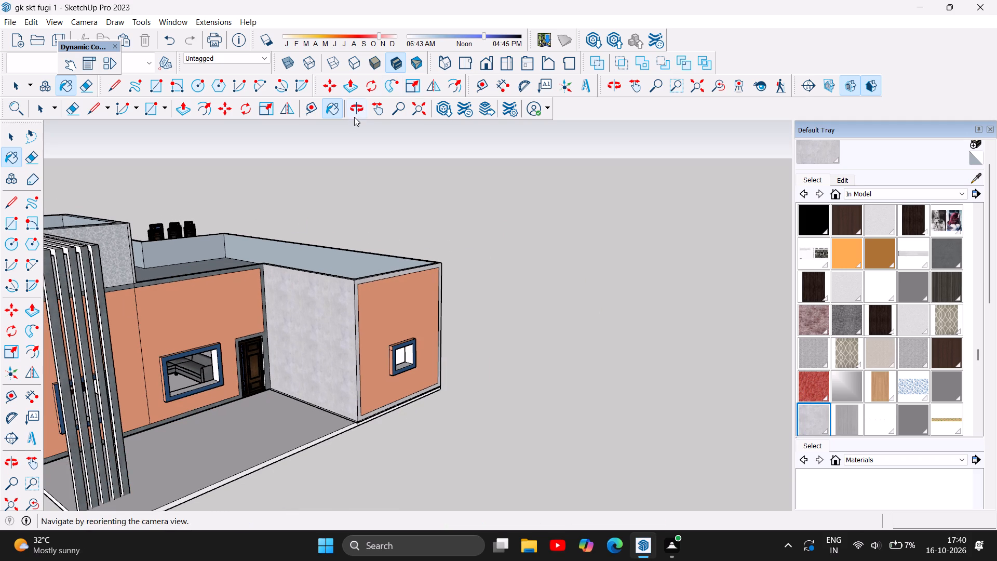
{"action": "left_click", "coordinate": [357, 113]}
{"action": "left_click_drag", "start_coordinate": [478, 312], "coordinate": [284, 286]}
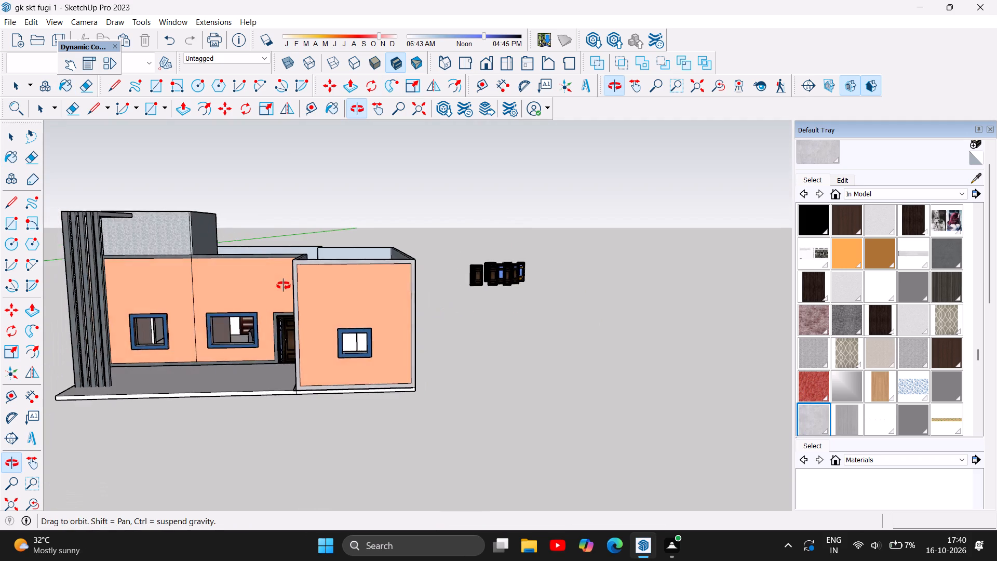
{"action": "left_click_drag", "start_coordinate": [284, 286], "coordinate": [407, 296]}
{"action": "scroll", "coordinate": [184, 332], "scroll_direction": "up", "scroll_amount": 2}
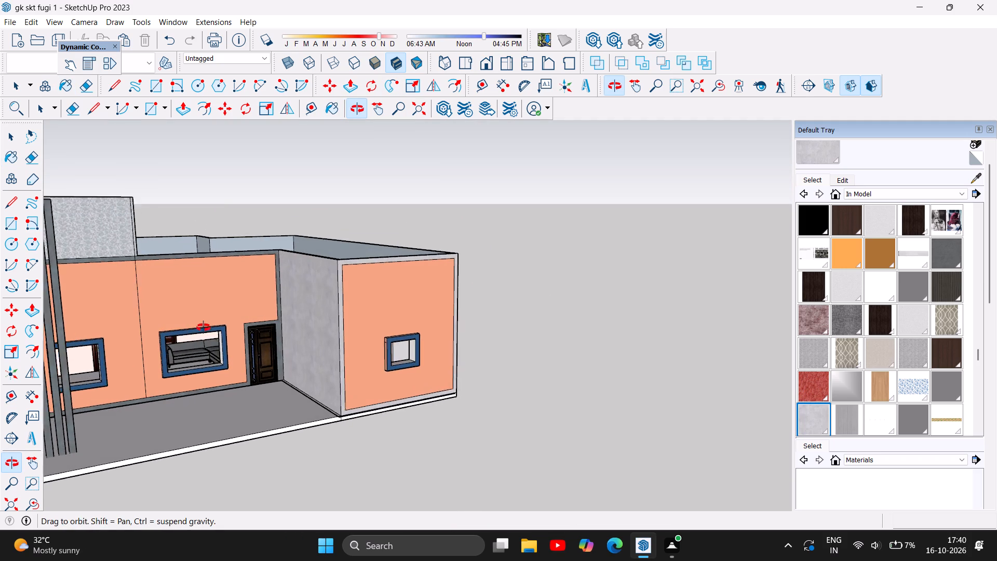
{"action": "scroll", "coordinate": [204, 328], "scroll_direction": "up", "scroll_amount": 3}
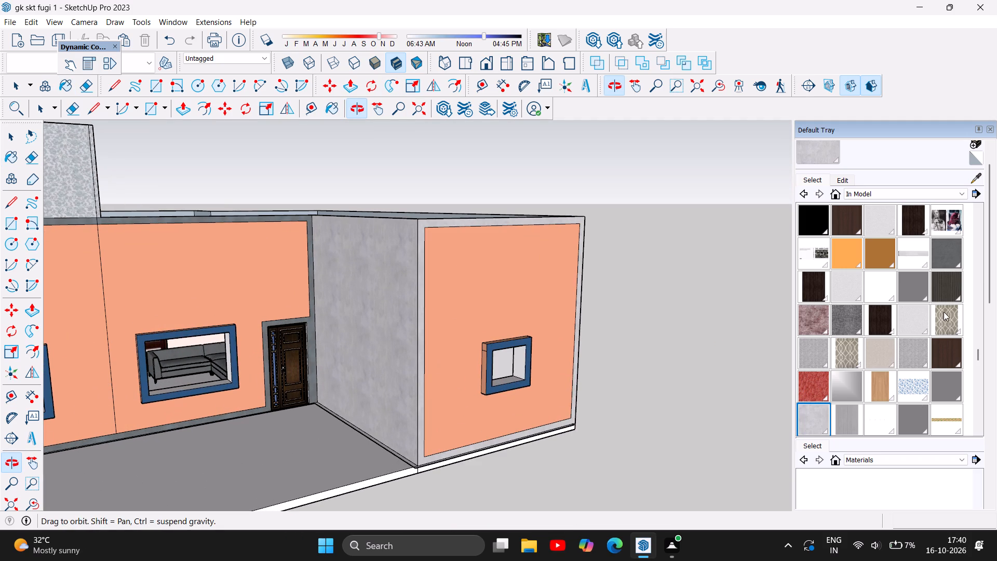
{"action": "left_click", "coordinate": [944, 316]}
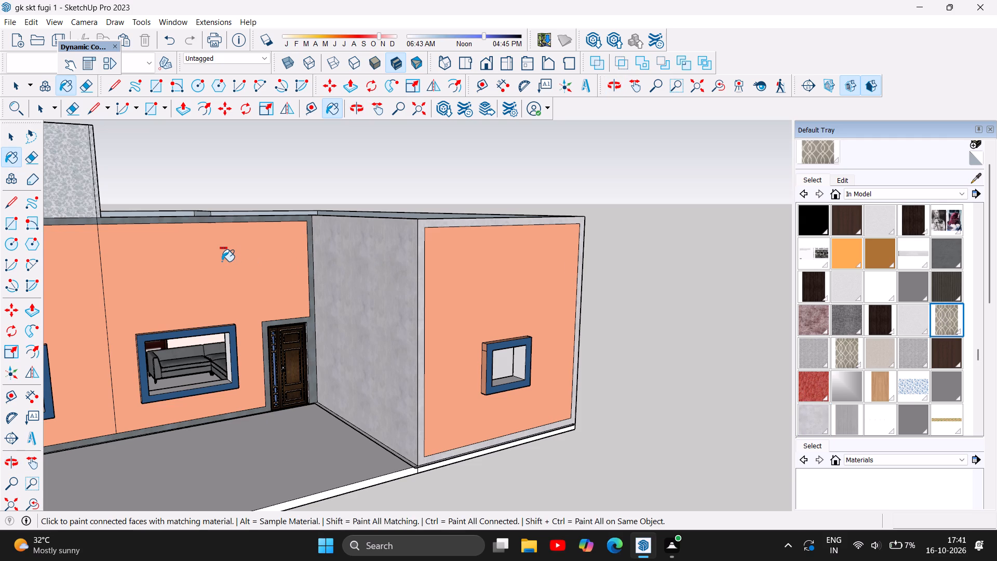
{"action": "left_click", "coordinate": [222, 261]}
Examine the patterned front wall alongside the projecting block from several distances and angles.
{"action": "scroll", "coordinate": [308, 287], "scroll_direction": "down", "scroll_amount": 4}
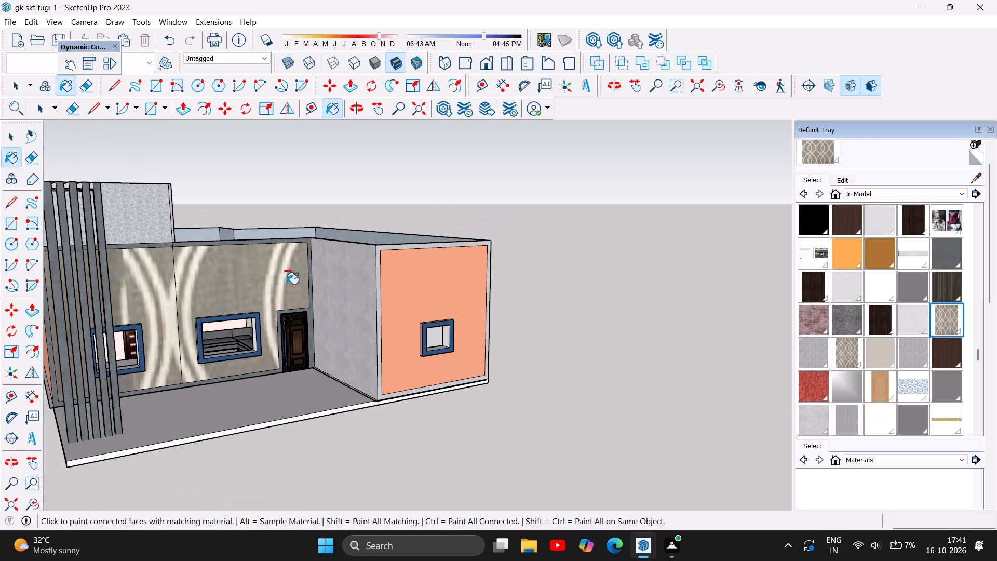
{"action": "scroll", "coordinate": [268, 284], "scroll_direction": "up", "scroll_amount": 5}
{"action": "scroll", "coordinate": [268, 284], "scroll_direction": "down", "scroll_amount": 5}
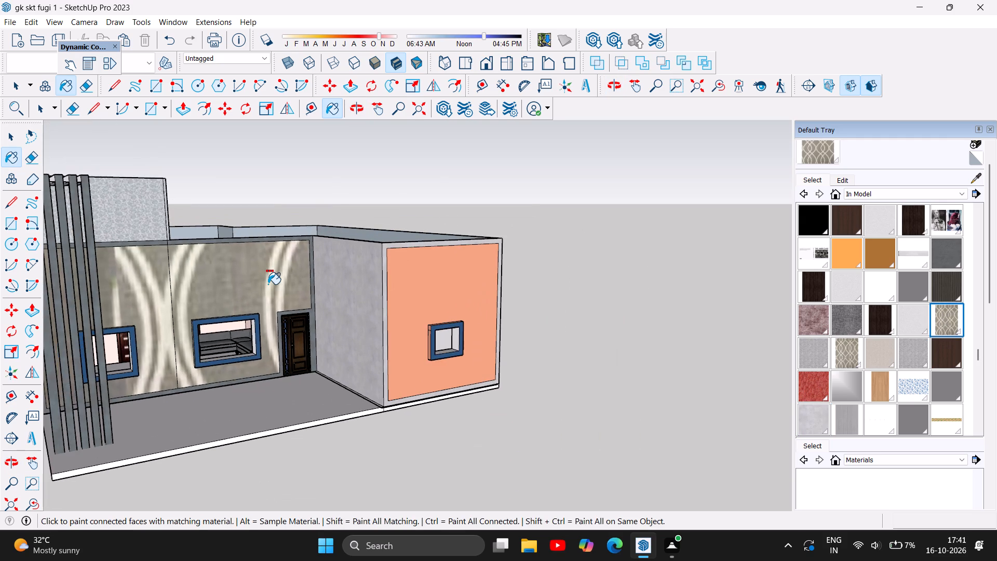
{"action": "scroll", "coordinate": [268, 284], "scroll_direction": "down", "scroll_amount": 4}
{"action": "scroll", "coordinate": [268, 284], "scroll_direction": "up", "scroll_amount": 5}
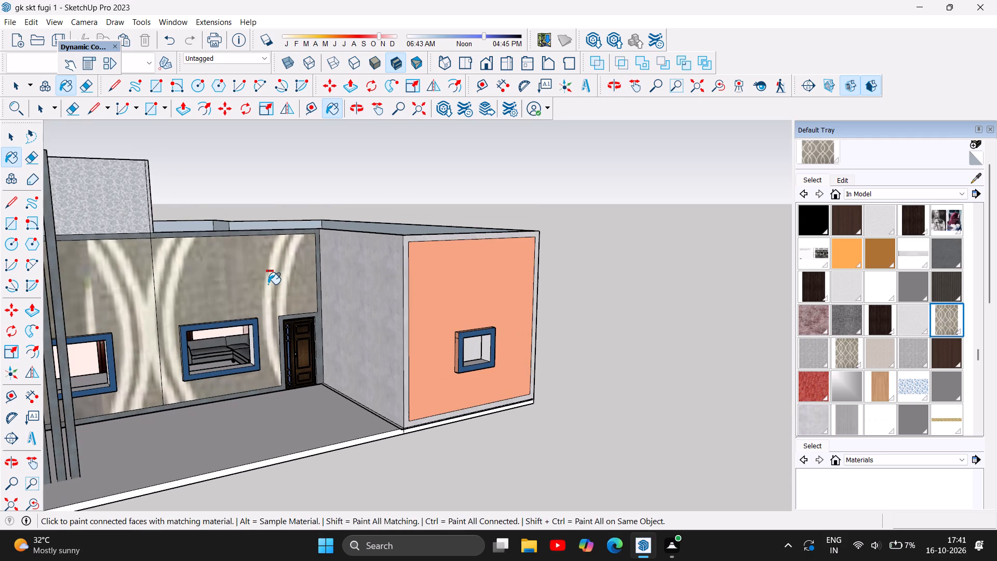
{"action": "left_click", "coordinate": [359, 106]}
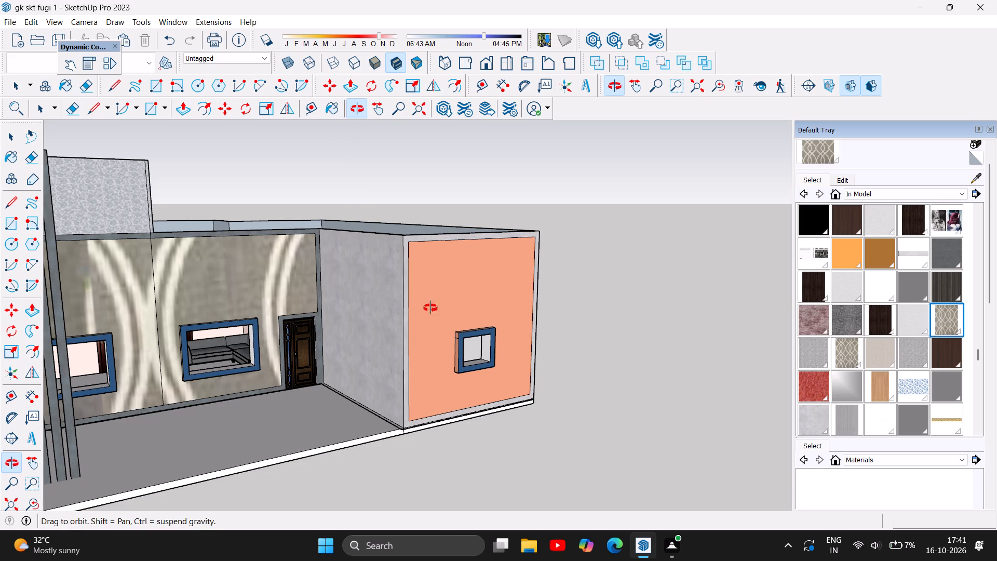
{"action": "left_click_drag", "start_coordinate": [446, 315], "coordinate": [359, 317]}
{"action": "scroll", "coordinate": [492, 326], "scroll_direction": "down", "scroll_amount": 4}
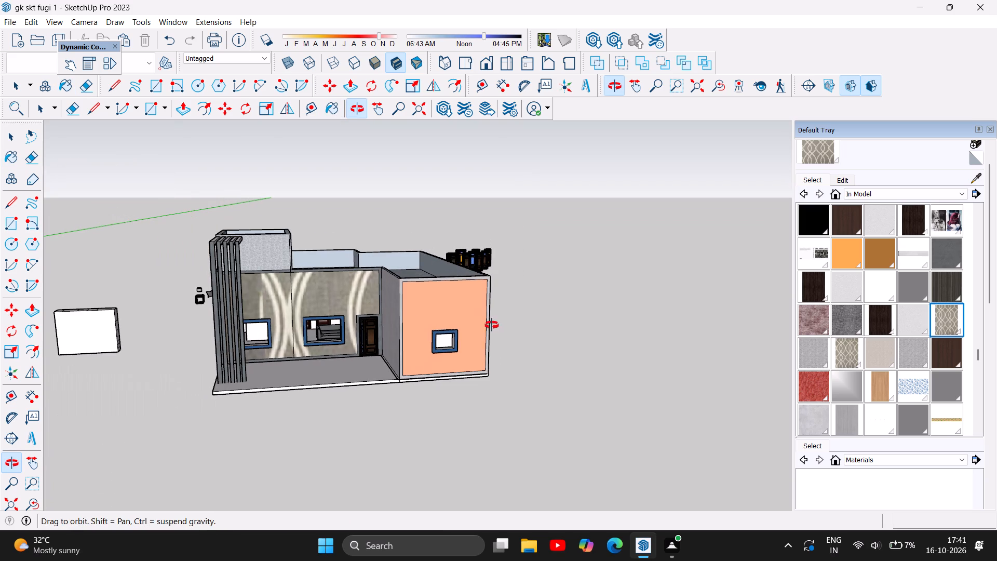
{"action": "scroll", "coordinate": [352, 353], "scroll_direction": "up", "scroll_amount": 10}
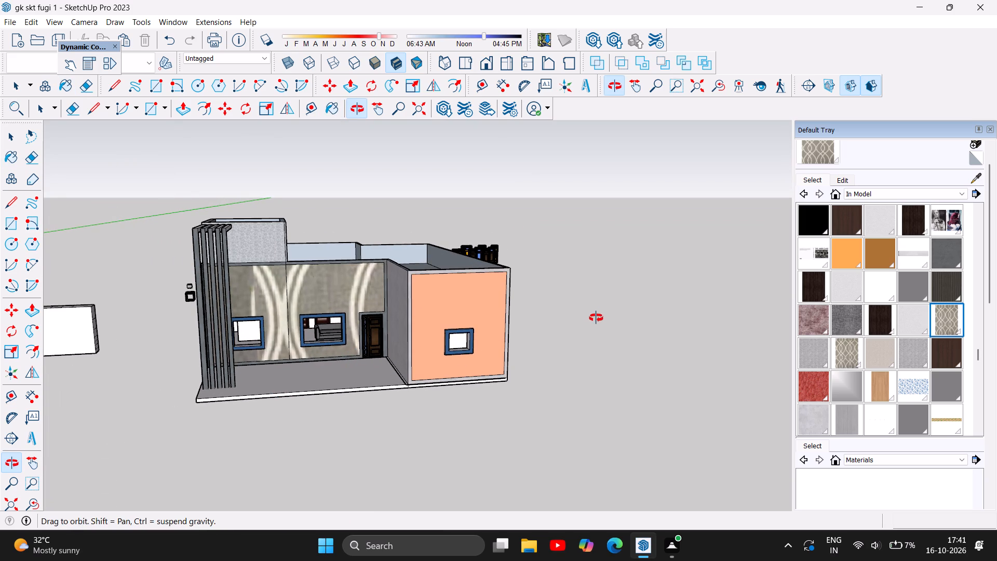
Paint both sections of the recessed front wall with the mottled mauve-pink material from the model's materials.
{"action": "scroll", "coordinate": [913, 375], "scroll_direction": "down", "scroll_amount": 2}
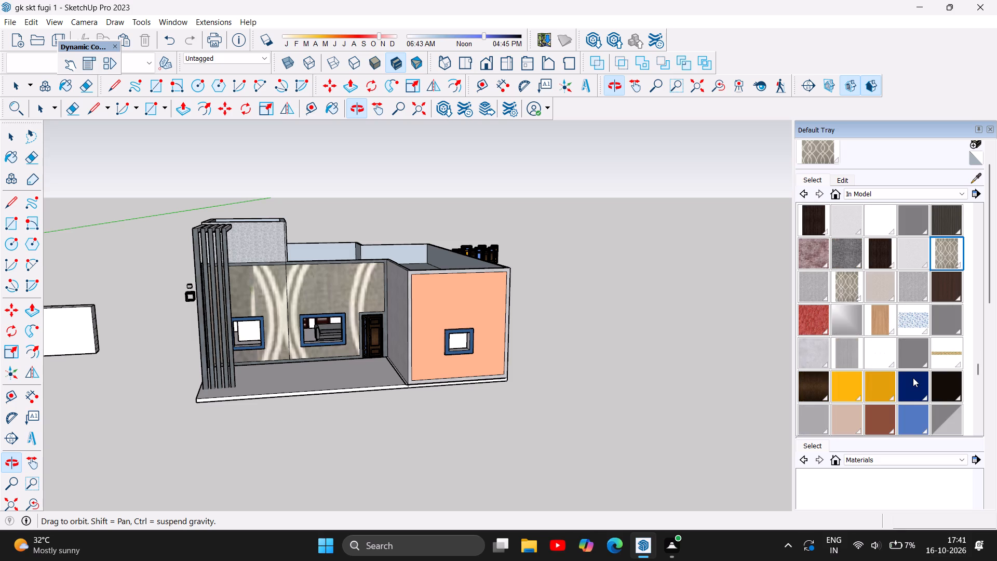
{"action": "scroll", "coordinate": [913, 378], "scroll_direction": "down", "scroll_amount": 2}
{"action": "scroll", "coordinate": [913, 378], "scroll_direction": "up", "scroll_amount": 6}
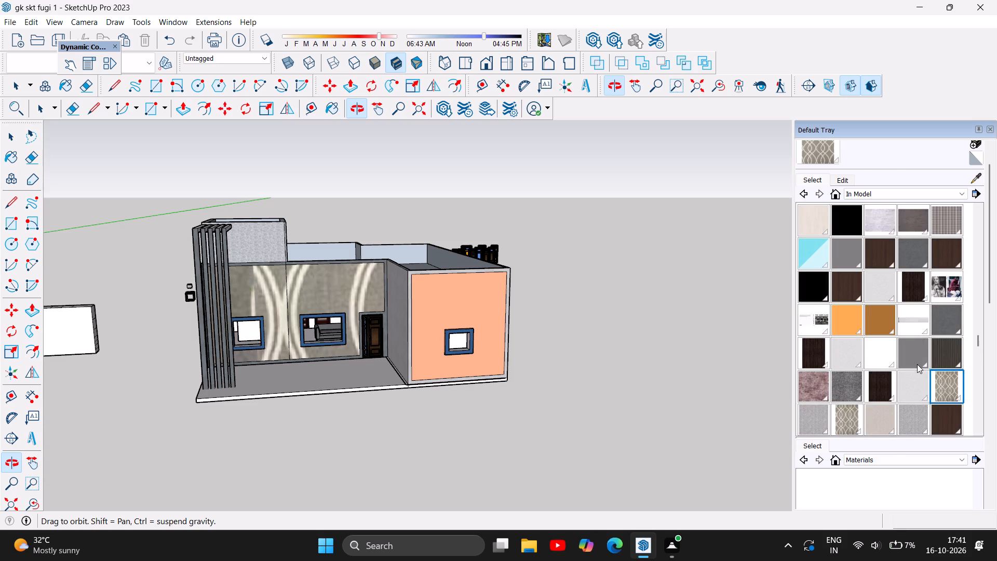
{"action": "left_click", "coordinate": [804, 390]}
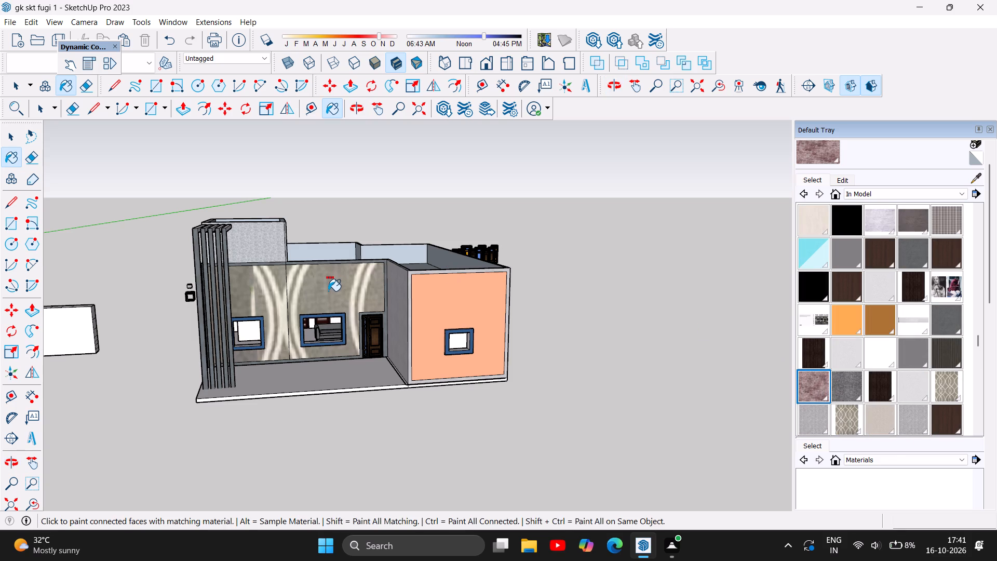
{"action": "left_click", "coordinate": [328, 291]}
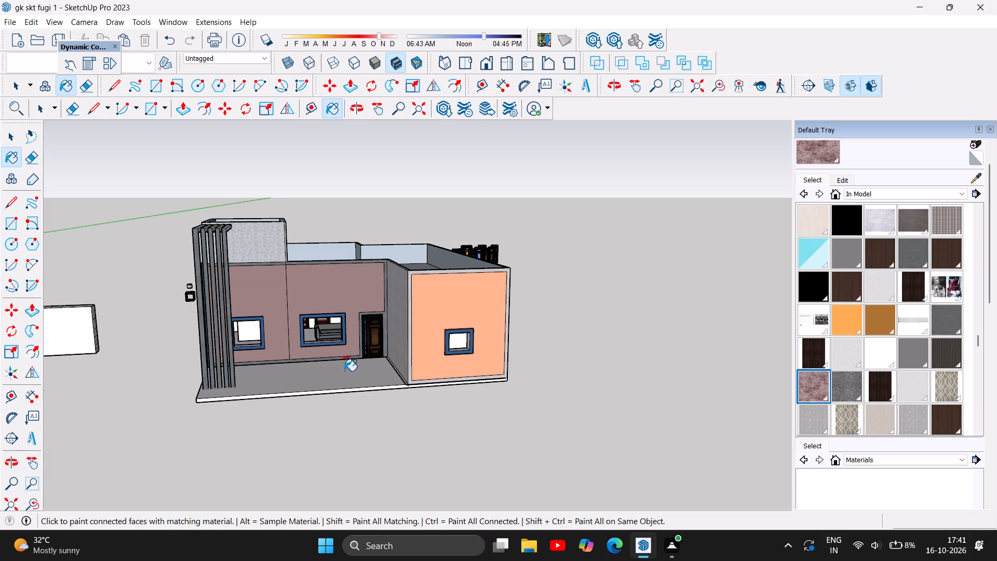
Examine the mauve recessed front wall beside the projecting block from near and far.
{"action": "scroll", "coordinate": [352, 353], "scroll_direction": "up", "scroll_amount": 7}
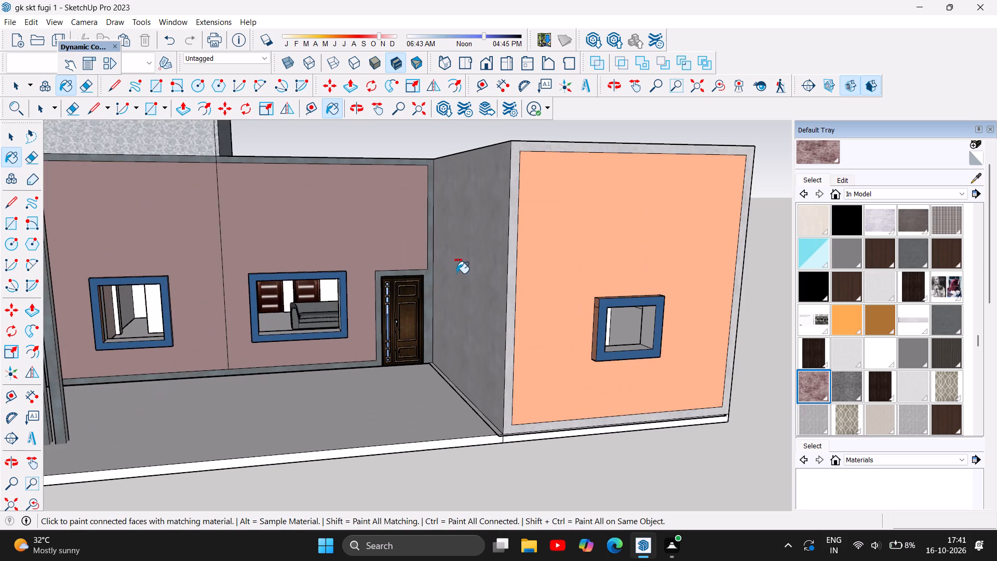
{"action": "scroll", "coordinate": [428, 322], "scroll_direction": "down", "scroll_amount": 9}
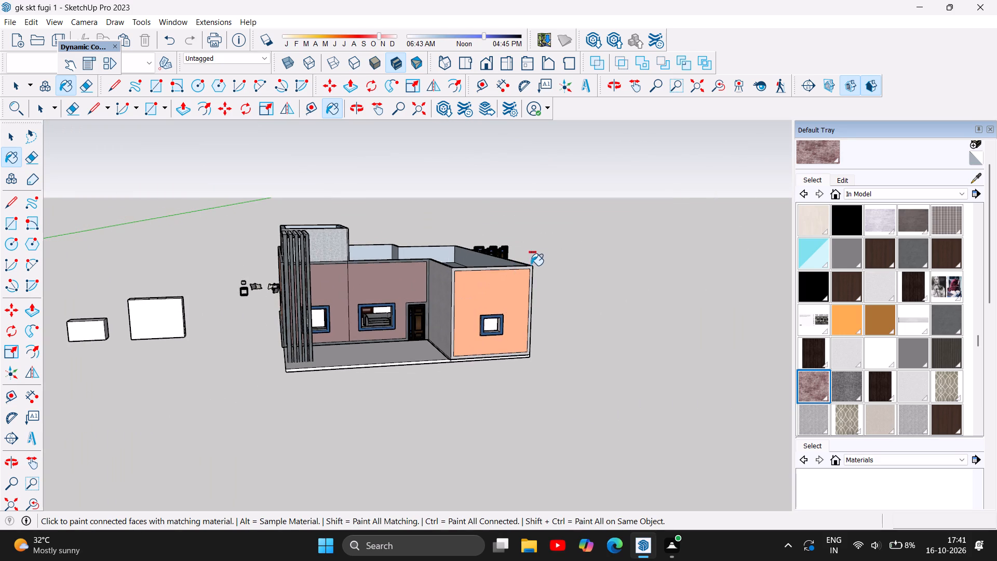
{"action": "scroll", "coordinate": [536, 264], "scroll_direction": "up", "scroll_amount": 4}
{"action": "scroll", "coordinate": [520, 290], "scroll_direction": "down", "scroll_amount": 4}
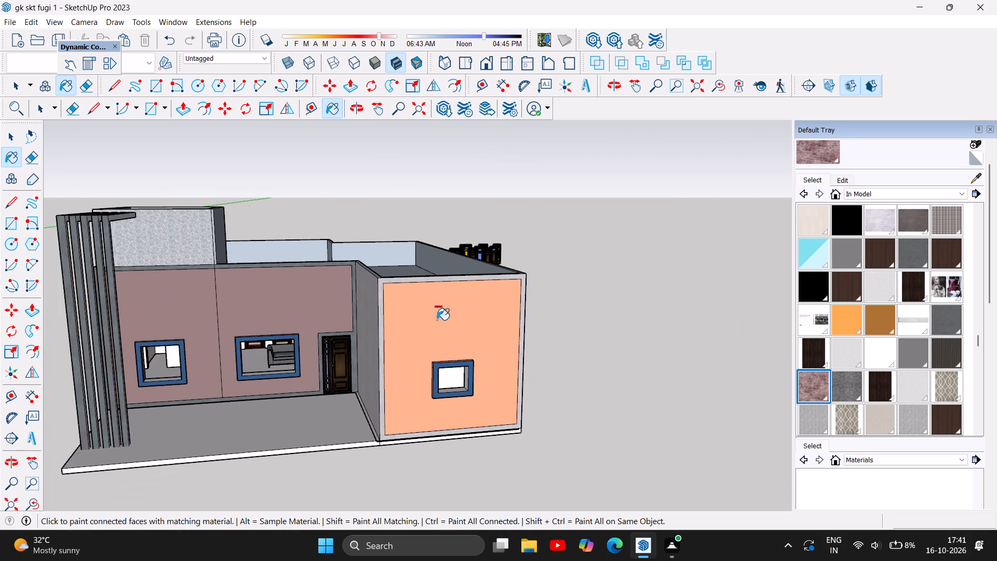
{"action": "scroll", "coordinate": [243, 395], "scroll_direction": "up", "scroll_amount": 4}
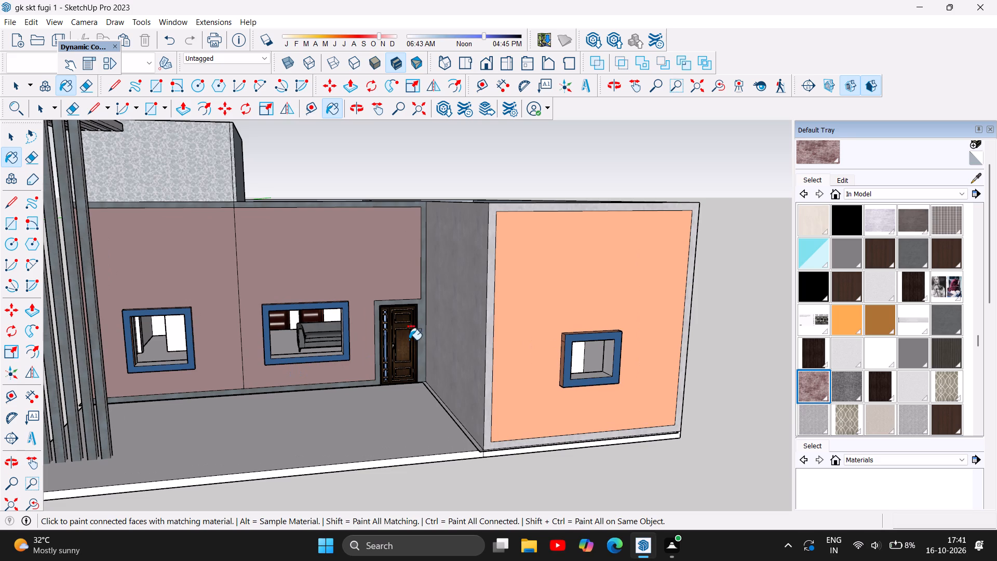
Paint the five vertical slats at the front of the porch with the brown wood-grain material (K359.jpg) from the model's materials.
{"action": "scroll", "coordinate": [877, 341], "scroll_direction": "up", "scroll_amount": 3}
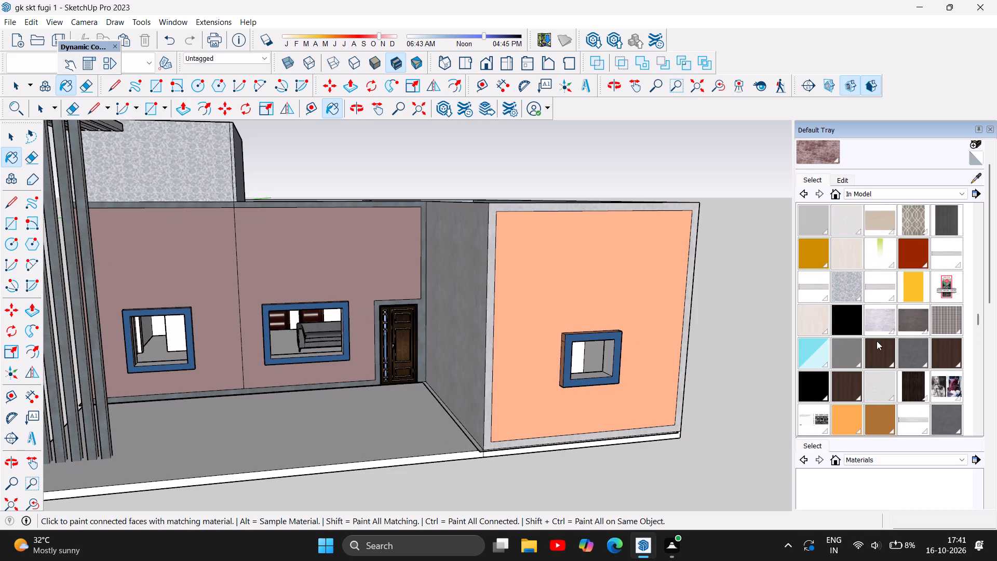
{"action": "scroll", "coordinate": [877, 341], "scroll_direction": "up", "scroll_amount": 4}
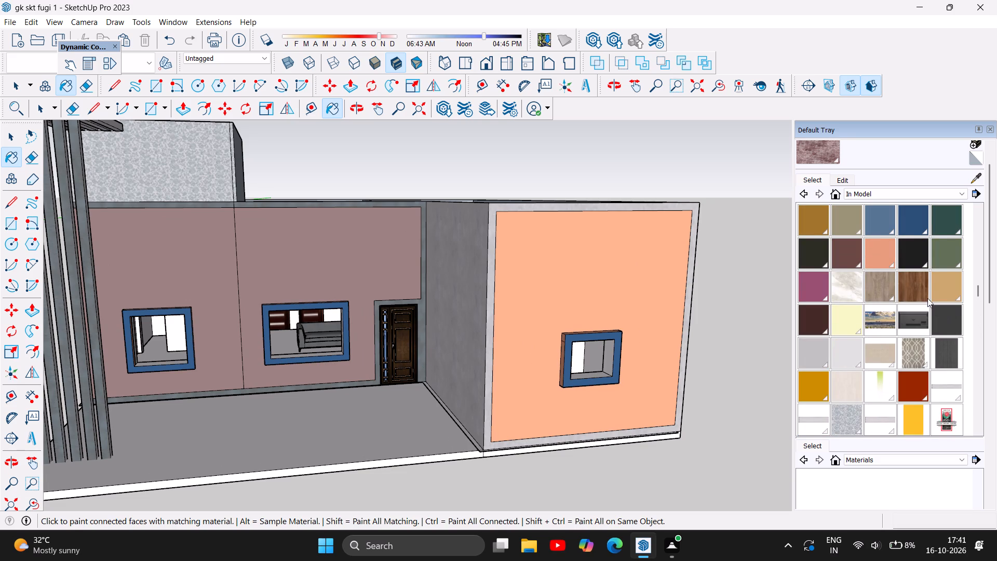
{"action": "double_click", "coordinate": [918, 289]}
{"action": "scroll", "coordinate": [850, 364], "scroll_direction": "down", "scroll_amount": 4}
{"action": "scroll", "coordinate": [388, 418], "scroll_direction": "down", "scroll_amount": 2}
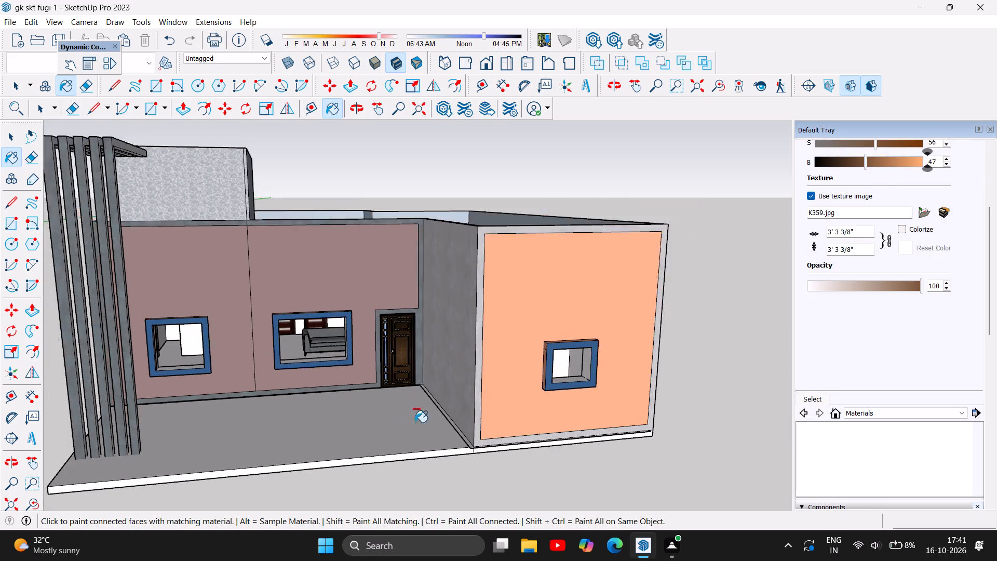
{"action": "scroll", "coordinate": [415, 422], "scroll_direction": "down", "scroll_amount": 3}
{"action": "scroll", "coordinate": [223, 407], "scroll_direction": "up", "scroll_amount": 5}
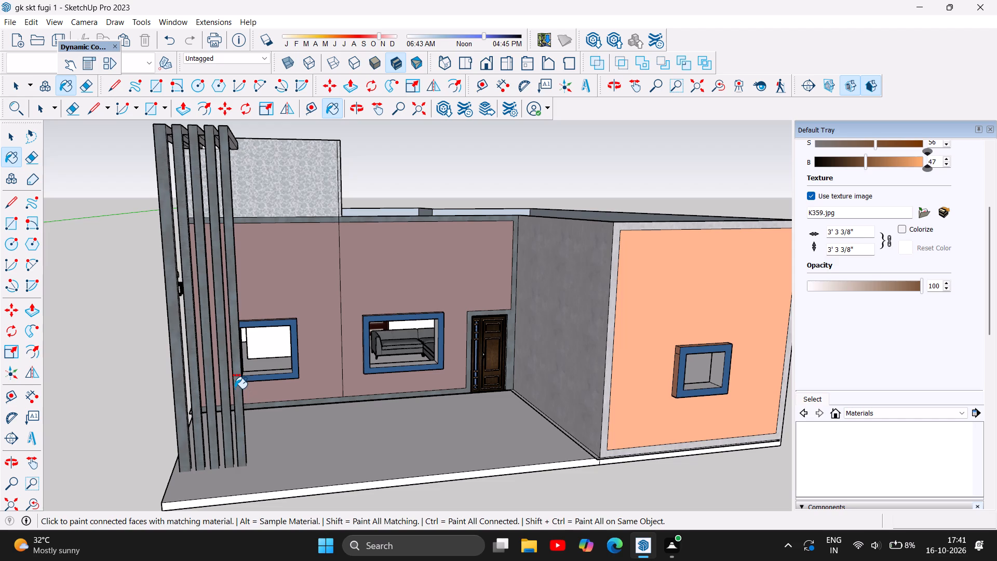
{"action": "left_click", "coordinate": [239, 389]}
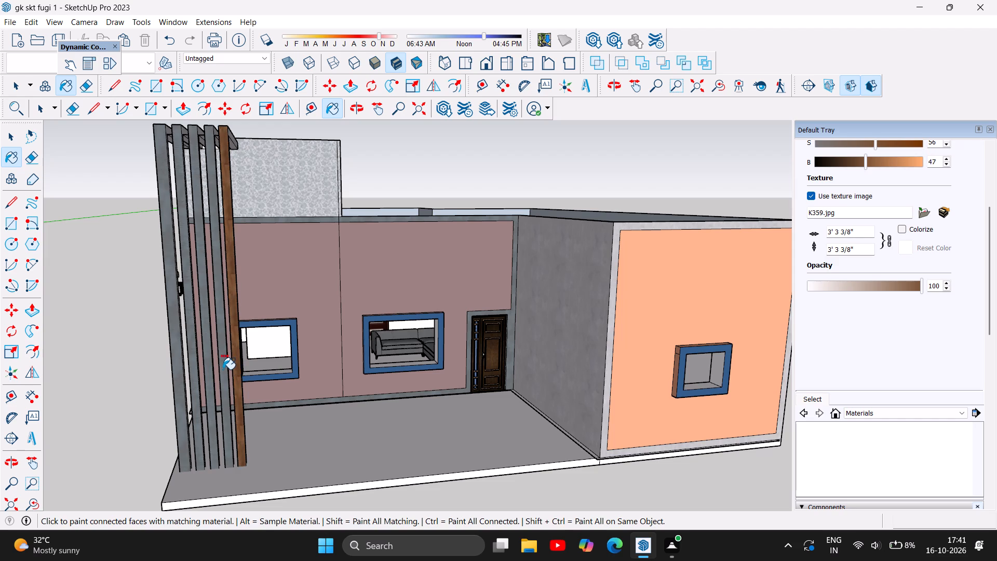
{"action": "double_click", "coordinate": [223, 369]}
{"action": "left_click", "coordinate": [209, 373]}
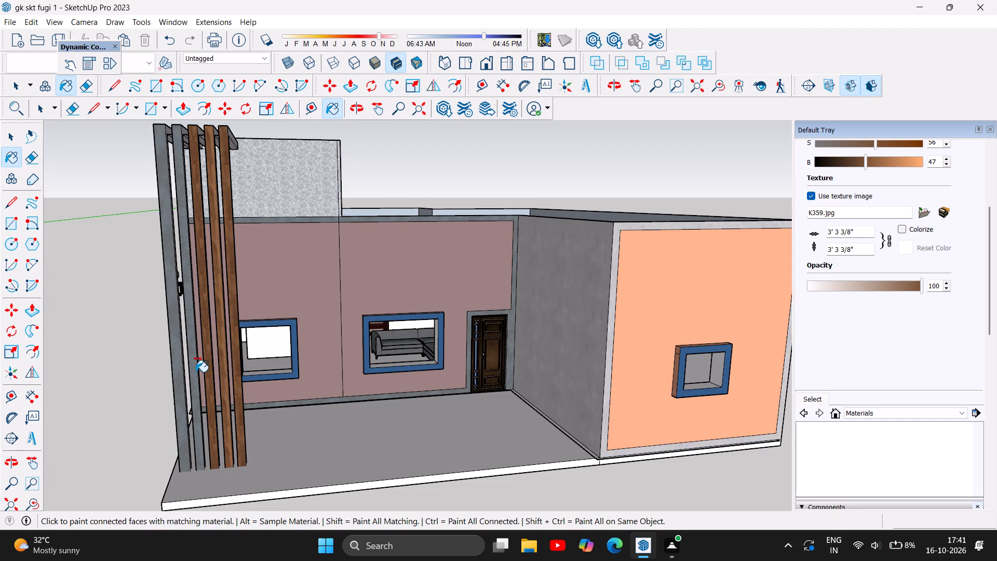
{"action": "left_click", "coordinate": [193, 371]}
{"action": "double_click", "coordinate": [177, 371]}
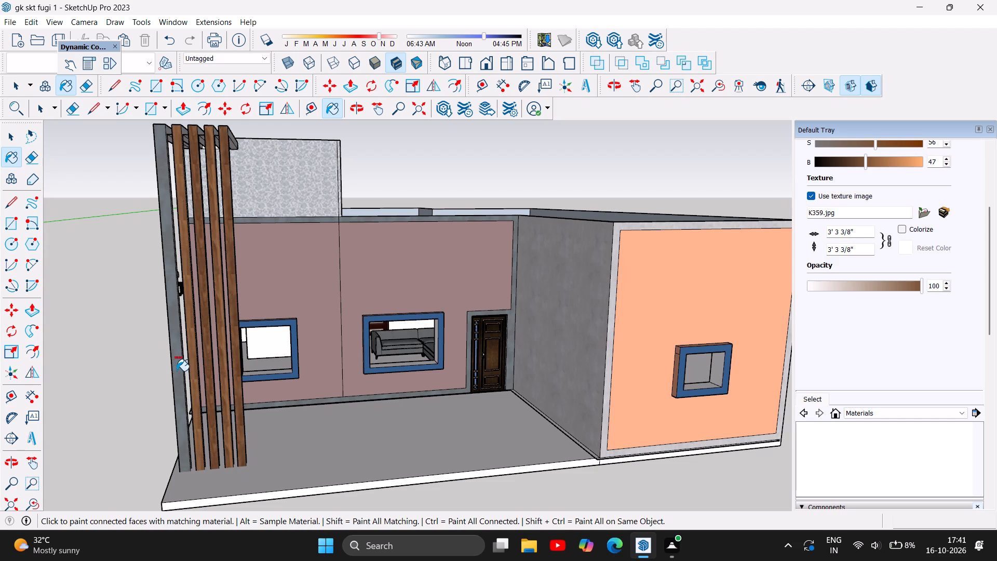
Paint the top members of the porch slats with the brown K359 wood-grain material.
{"action": "scroll", "coordinate": [229, 419], "scroll_direction": "down", "scroll_amount": 5}
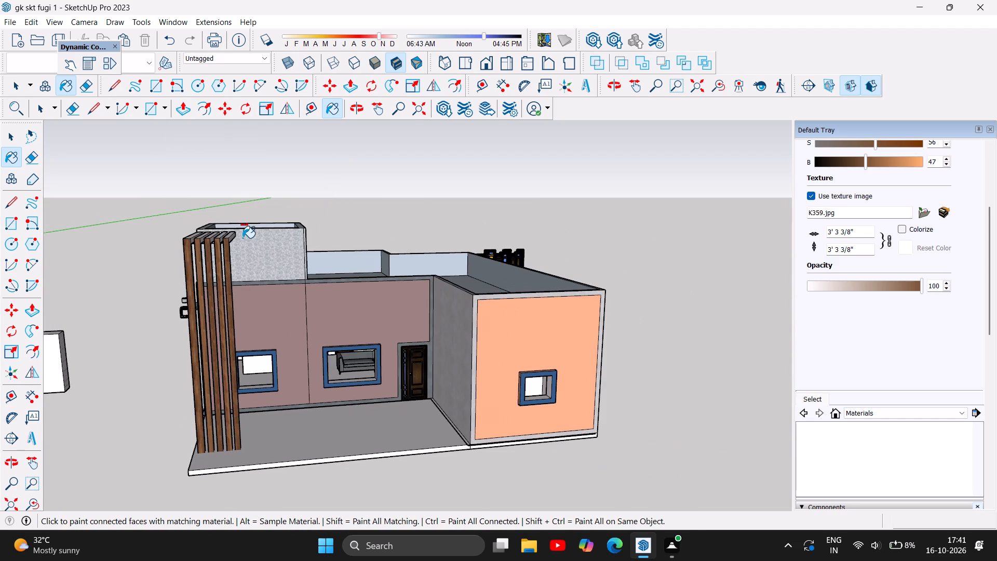
{"action": "scroll", "coordinate": [242, 238], "scroll_direction": "up", "scroll_amount": 10}
{"action": "double_click", "coordinate": [226, 237]}
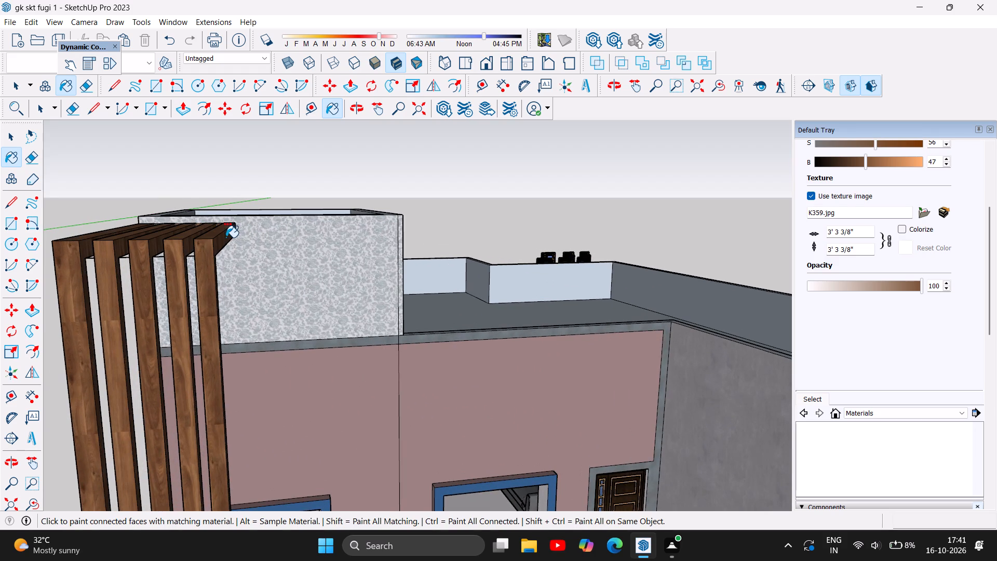
{"action": "scroll", "coordinate": [223, 221], "scroll_direction": "down", "scroll_amount": 4}
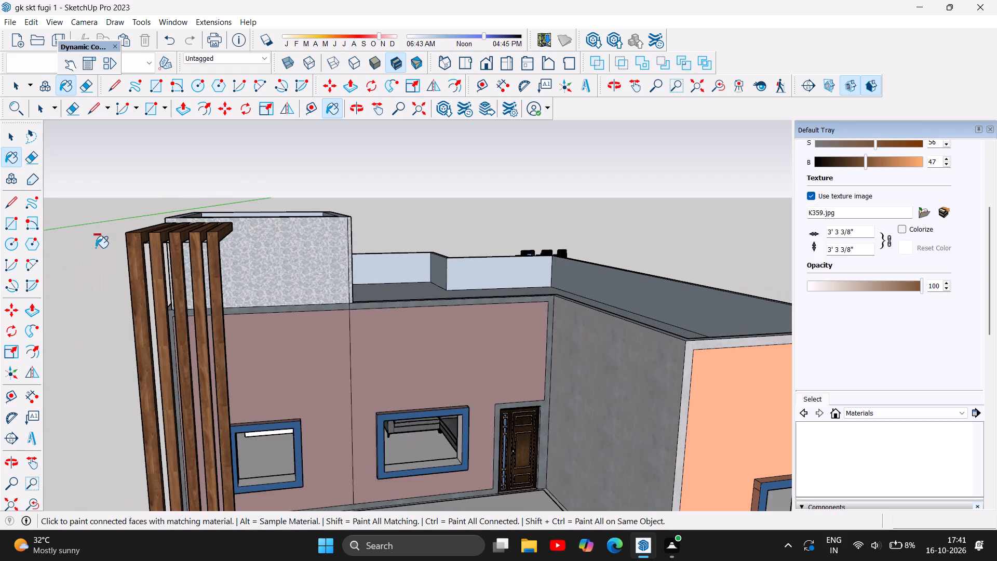
{"action": "scroll", "coordinate": [117, 244], "scroll_direction": "up", "scroll_amount": 4}
{"action": "scroll", "coordinate": [137, 250], "scroll_direction": "down", "scroll_amount": 5}
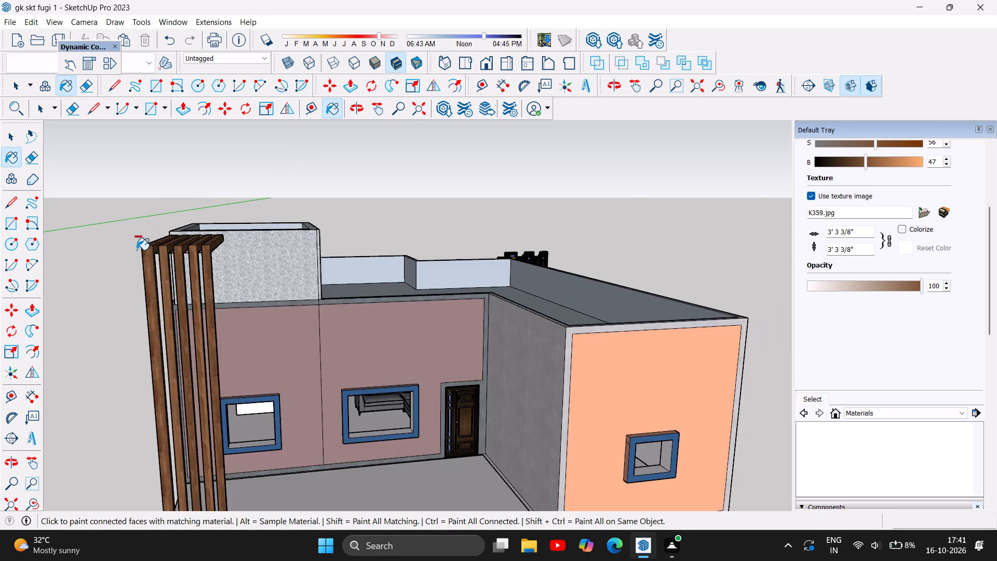
Paint the surrounds of both windows in the recessed front wall with the brown K359 wood-grain material.
{"action": "scroll", "coordinate": [137, 250], "scroll_direction": "down", "scroll_amount": 3}
{"action": "scroll", "coordinate": [171, 349], "scroll_direction": "up", "scroll_amount": 7}
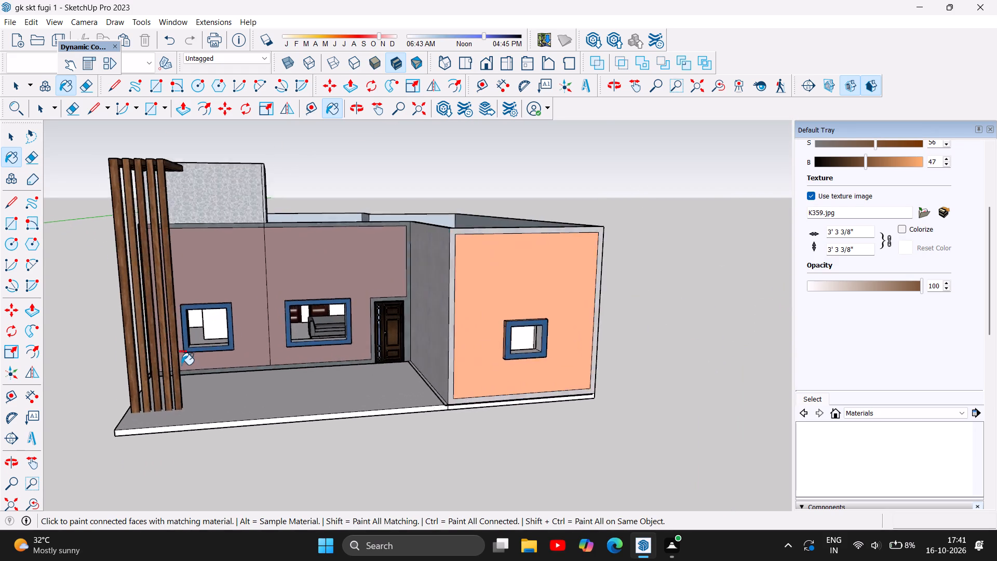
{"action": "scroll", "coordinate": [181, 365], "scroll_direction": "up", "scroll_amount": 6}
{"action": "left_click", "coordinate": [181, 321]}
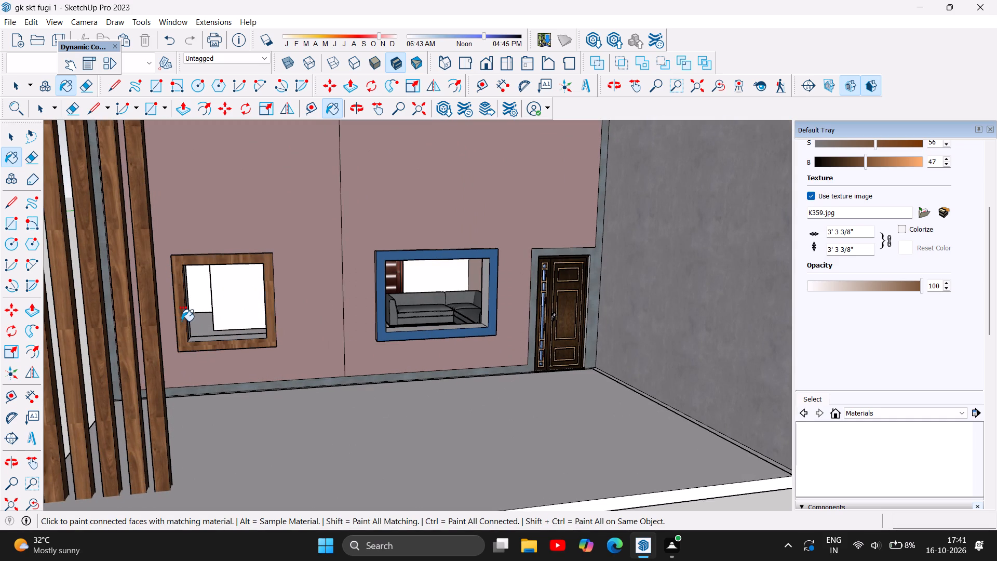
{"action": "double_click", "coordinate": [382, 275]}
Paint the border trim around the recessed front wall and door with the brown K359 wood-grain material.
{"action": "scroll", "coordinate": [218, 260], "scroll_direction": "down", "scroll_amount": 7}
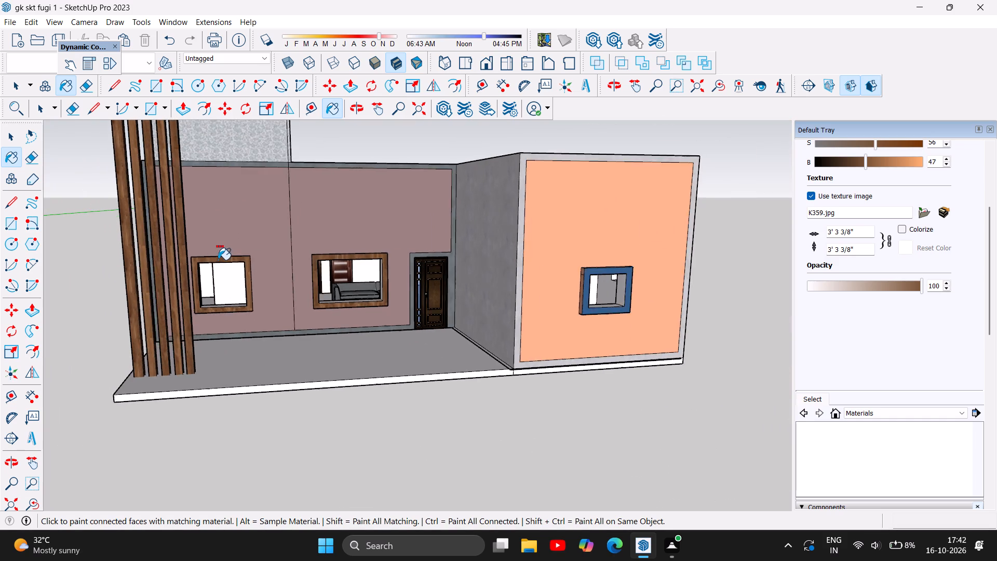
{"action": "scroll", "coordinate": [405, 252], "scroll_direction": "up", "scroll_amount": 3}
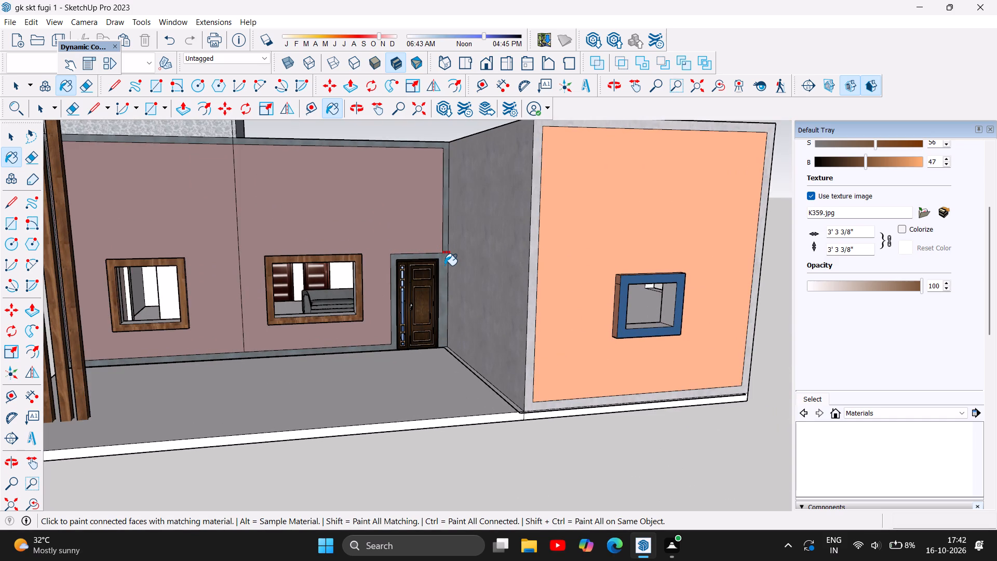
{"action": "left_click", "coordinate": [444, 265]}
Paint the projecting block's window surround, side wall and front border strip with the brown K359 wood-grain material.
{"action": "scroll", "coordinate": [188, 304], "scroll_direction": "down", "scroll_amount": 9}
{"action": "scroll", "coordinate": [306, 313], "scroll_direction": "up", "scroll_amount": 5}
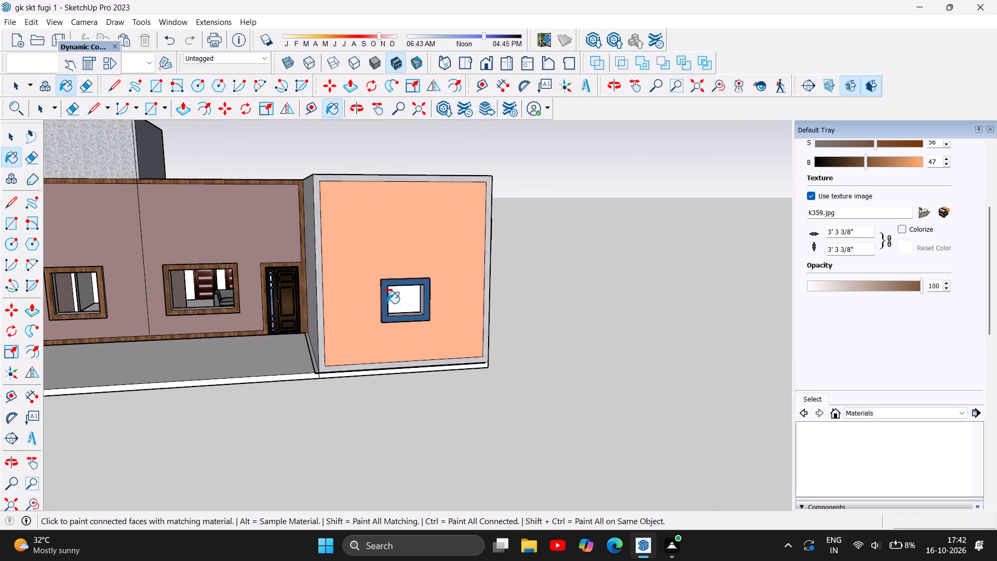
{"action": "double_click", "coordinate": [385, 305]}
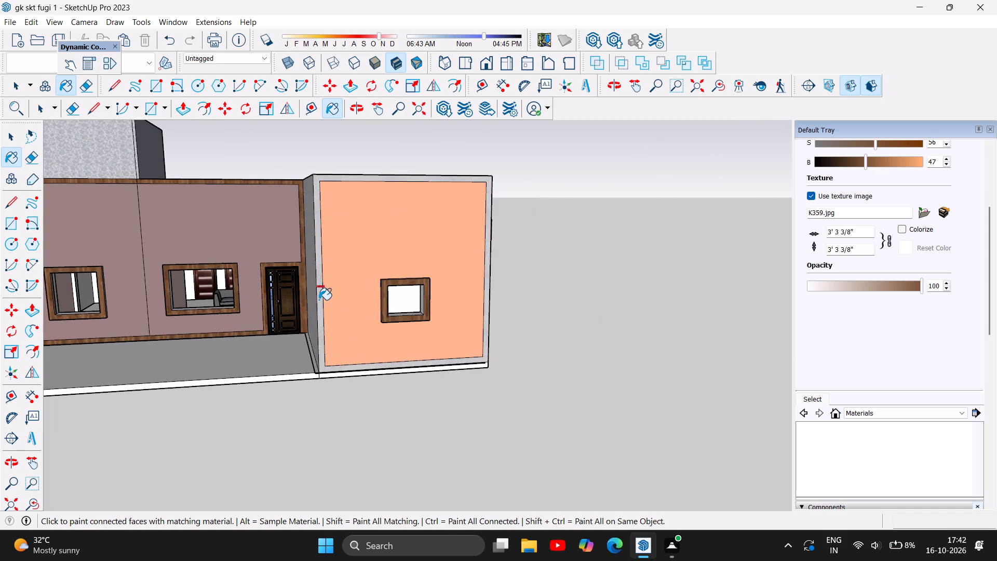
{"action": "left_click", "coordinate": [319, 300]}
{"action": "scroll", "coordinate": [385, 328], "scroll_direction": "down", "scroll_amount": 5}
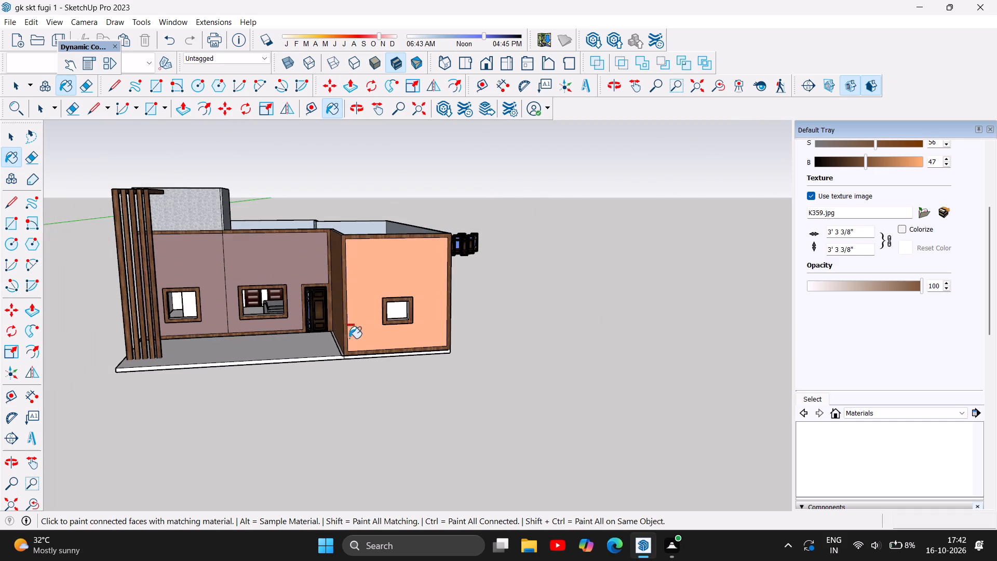
Examine the wood-finished trim, slats and projecting block side wall together with the mauve front wall.
{"action": "scroll", "coordinate": [310, 325], "scroll_direction": "up", "scroll_amount": 4}
{"action": "scroll", "coordinate": [386, 335], "scroll_direction": "down", "scroll_amount": 9}
{"action": "scroll", "coordinate": [281, 305], "scroll_direction": "up", "scroll_amount": 6}
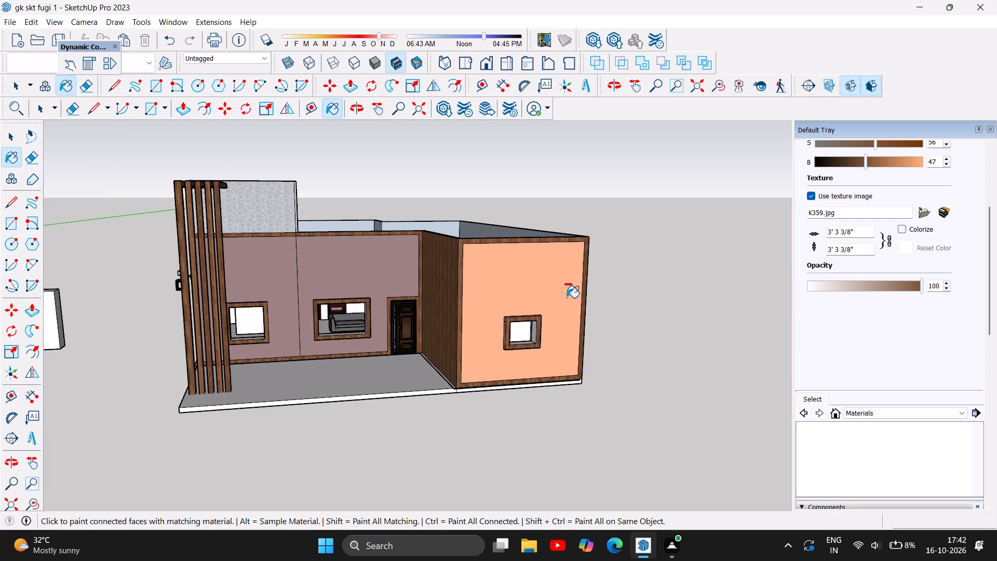
{"action": "scroll", "coordinate": [559, 365], "scroll_direction": "down", "scroll_amount": 4}
{"action": "scroll", "coordinate": [413, 327], "scroll_direction": "up", "scroll_amount": 4}
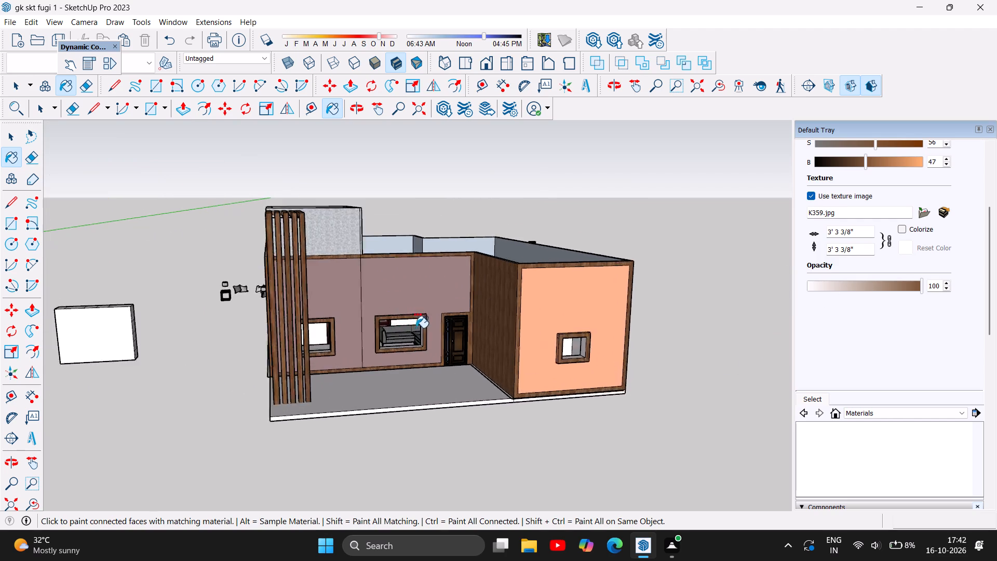
{"action": "scroll", "coordinate": [416, 328], "scroll_direction": "up", "scroll_amount": 1}
{"action": "scroll", "coordinate": [514, 346], "scroll_direction": "up", "scroll_amount": 13}
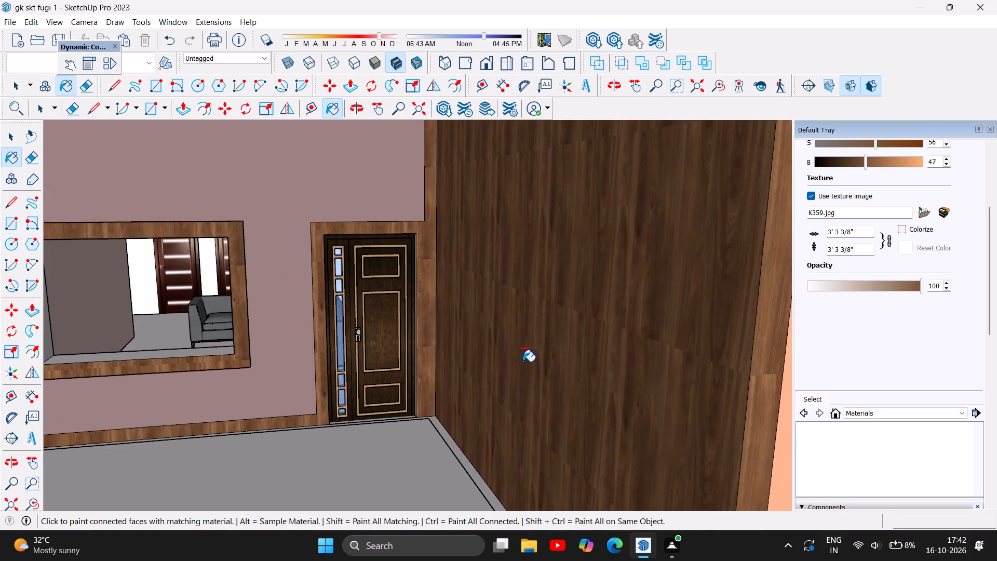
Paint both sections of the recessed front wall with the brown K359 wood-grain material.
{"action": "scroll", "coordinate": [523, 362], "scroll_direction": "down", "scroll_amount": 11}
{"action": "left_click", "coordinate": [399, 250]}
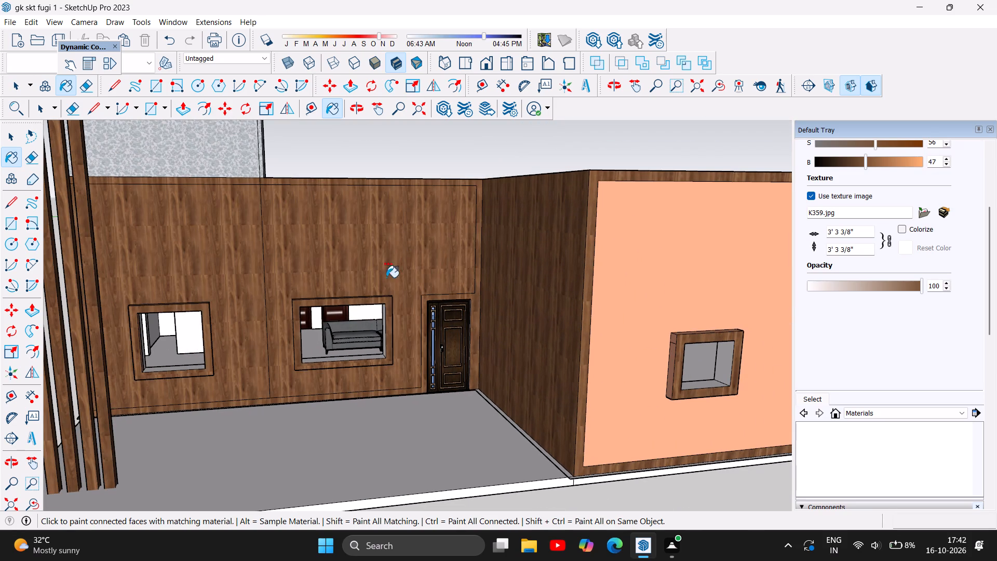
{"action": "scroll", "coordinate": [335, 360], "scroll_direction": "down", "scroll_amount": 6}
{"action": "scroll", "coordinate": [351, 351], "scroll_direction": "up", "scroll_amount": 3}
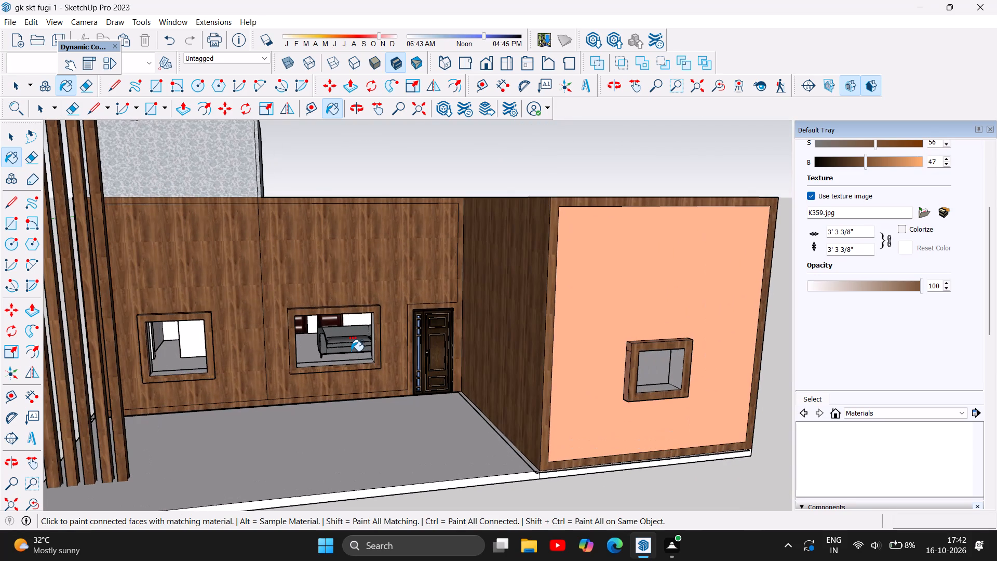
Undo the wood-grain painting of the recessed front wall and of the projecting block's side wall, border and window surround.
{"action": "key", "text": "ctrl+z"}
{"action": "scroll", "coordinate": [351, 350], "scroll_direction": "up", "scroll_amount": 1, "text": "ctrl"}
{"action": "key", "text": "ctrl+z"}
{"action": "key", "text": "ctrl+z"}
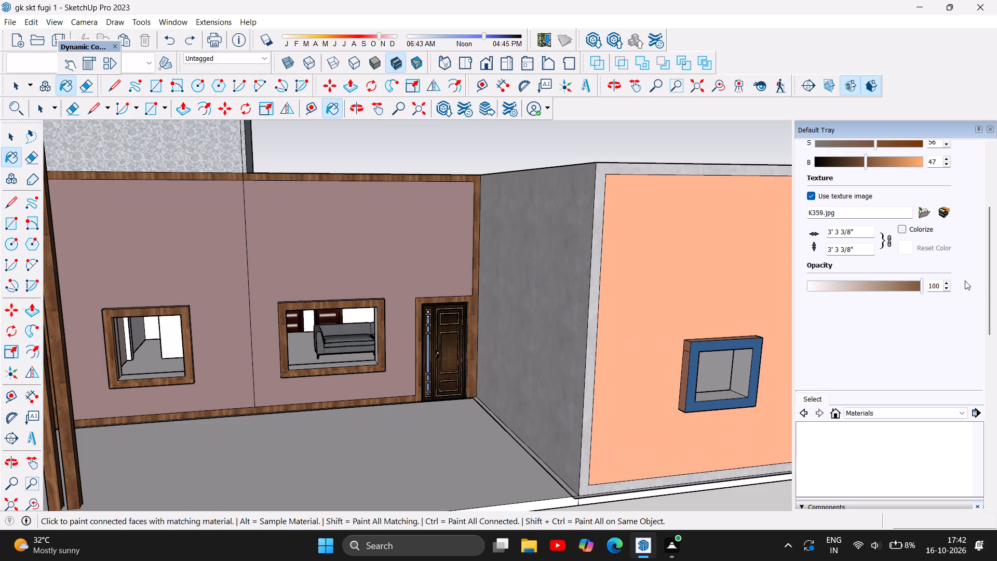
Adjust the K359 wood-grain material's colour to hue 36 and brightness 53.
{"action": "right_click_drag", "start_coordinate": [836, 170], "coordinate": [873, 232]}
{"action": "scroll", "coordinate": [864, 218], "scroll_direction": "up", "scroll_amount": 4}
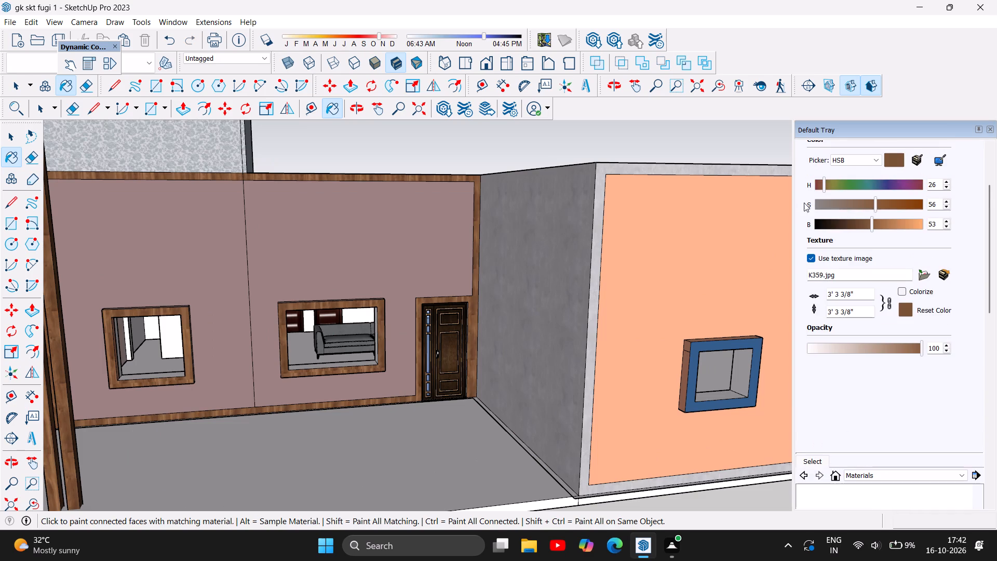
{"action": "scroll", "coordinate": [829, 194], "scroll_direction": "up", "scroll_amount": 4}
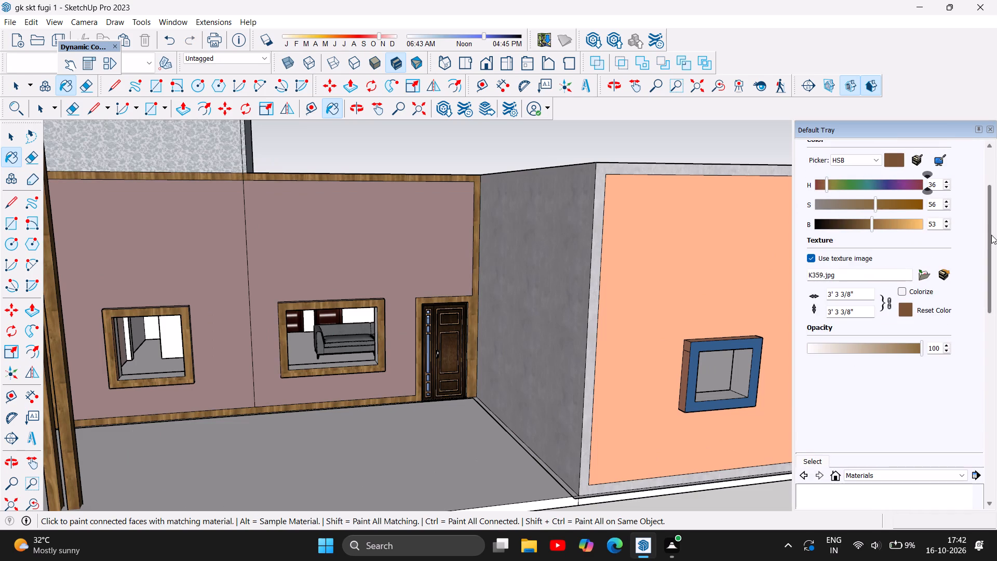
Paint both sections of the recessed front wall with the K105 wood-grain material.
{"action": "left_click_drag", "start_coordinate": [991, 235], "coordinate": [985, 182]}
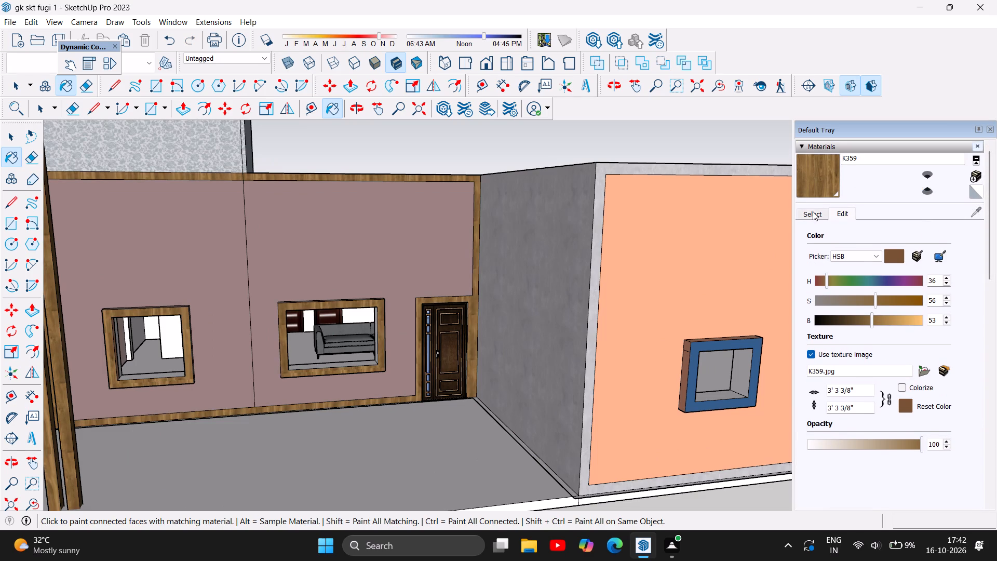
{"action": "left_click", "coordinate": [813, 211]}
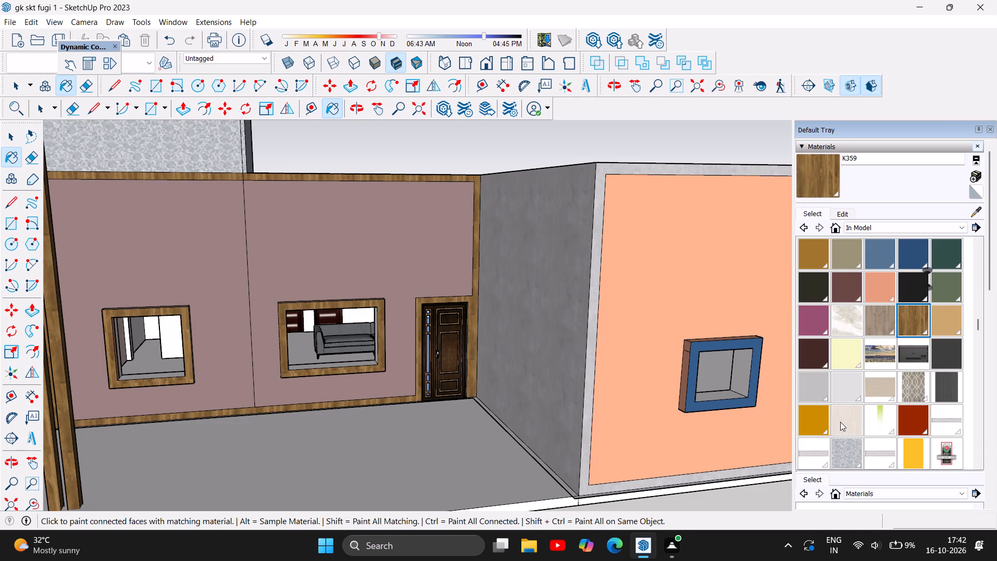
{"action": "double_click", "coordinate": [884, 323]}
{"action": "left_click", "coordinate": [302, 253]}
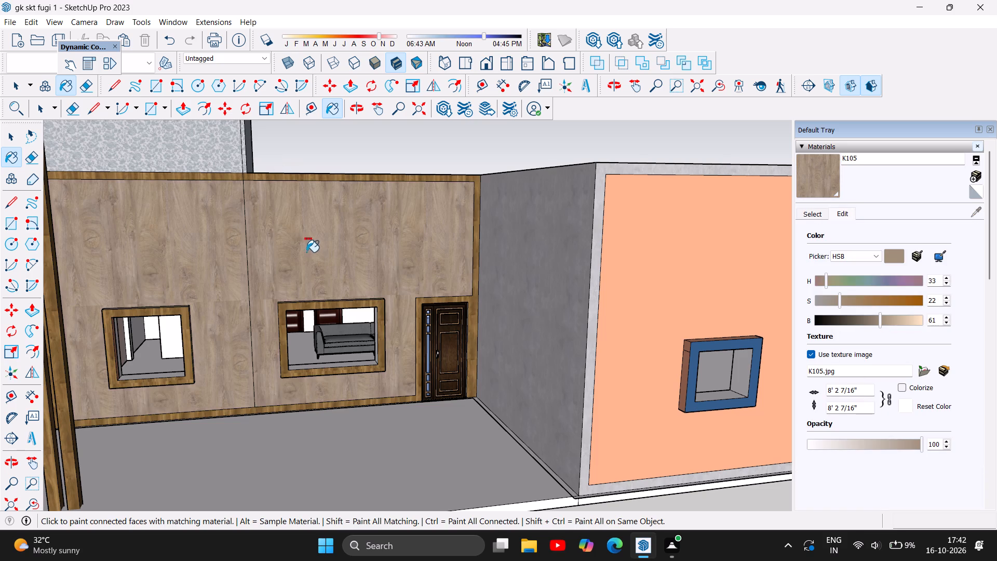
Examine the wood-grain recessed front wall up close and against the slats, trim and projecting block.
{"action": "scroll", "coordinate": [392, 279], "scroll_direction": "down", "scroll_amount": 3}
{"action": "scroll", "coordinate": [392, 279], "scroll_direction": "up", "scroll_amount": 5}
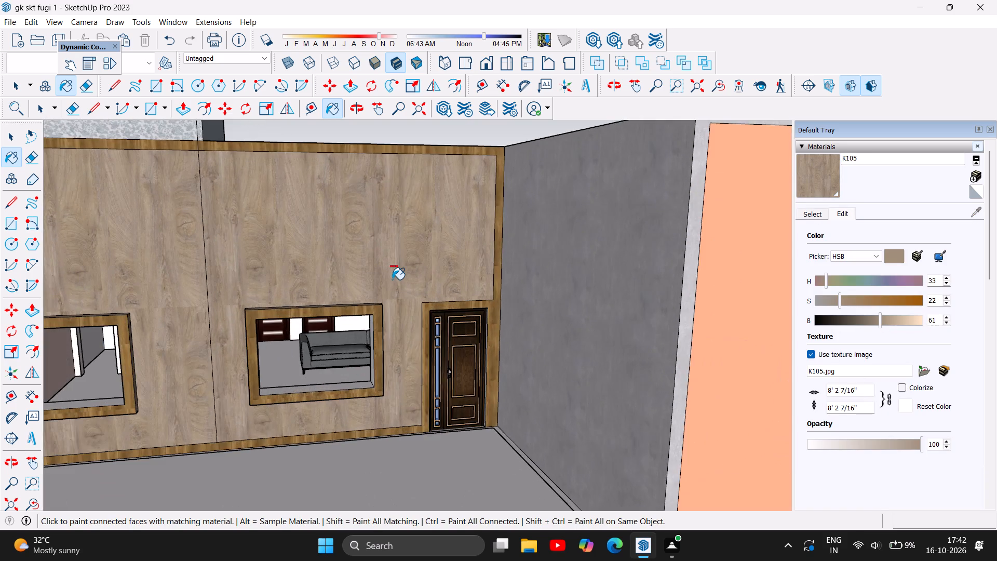
{"action": "scroll", "coordinate": [392, 279], "scroll_direction": "up", "scroll_amount": 7}
{"action": "scroll", "coordinate": [392, 279], "scroll_direction": "down", "scroll_amount": 12}
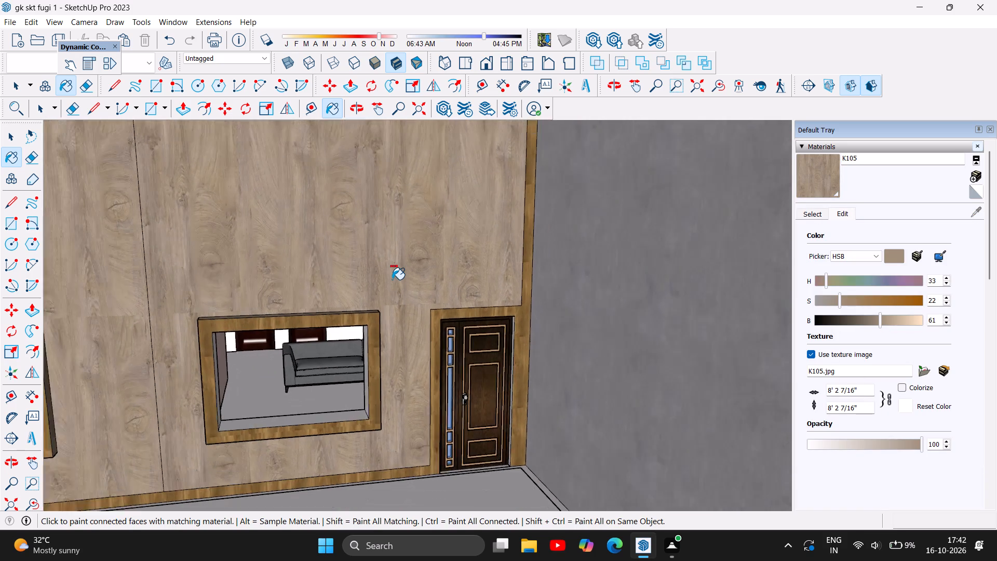
{"action": "scroll", "coordinate": [392, 279], "scroll_direction": "down", "scroll_amount": 16}
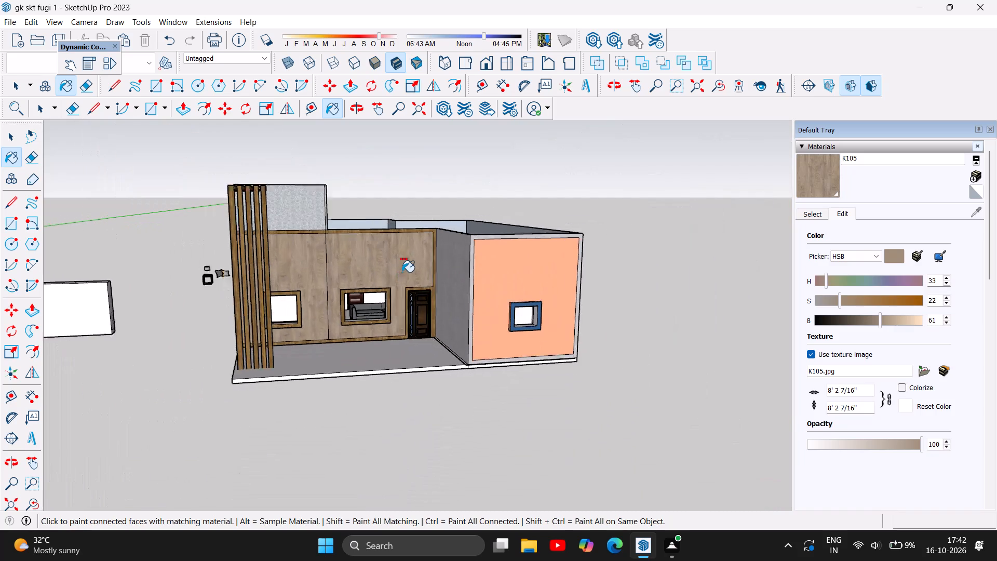
{"action": "scroll", "coordinate": [402, 272], "scroll_direction": "down", "scroll_amount": 3}
{"action": "scroll", "coordinate": [402, 272], "scroll_direction": "up", "scroll_amount": 5}
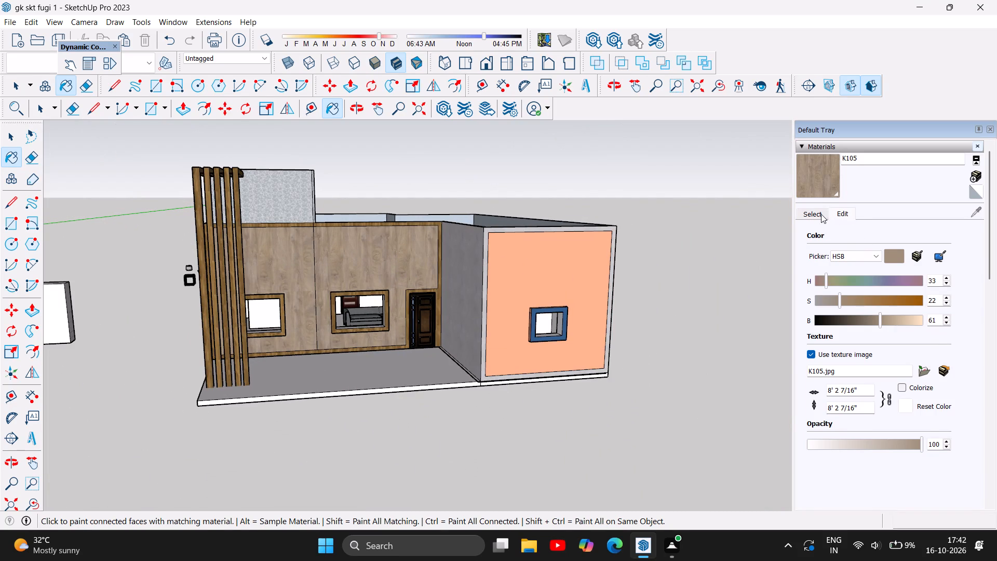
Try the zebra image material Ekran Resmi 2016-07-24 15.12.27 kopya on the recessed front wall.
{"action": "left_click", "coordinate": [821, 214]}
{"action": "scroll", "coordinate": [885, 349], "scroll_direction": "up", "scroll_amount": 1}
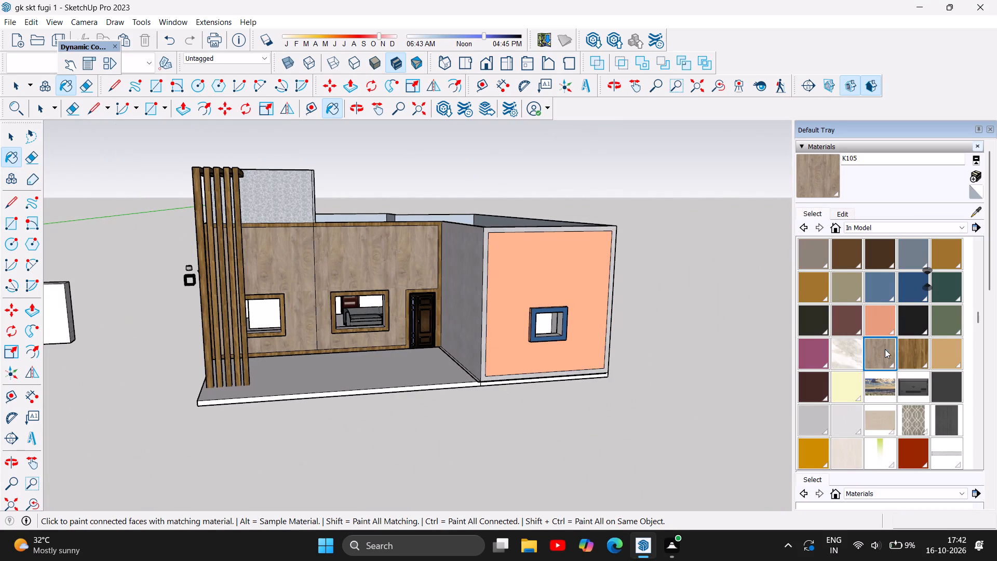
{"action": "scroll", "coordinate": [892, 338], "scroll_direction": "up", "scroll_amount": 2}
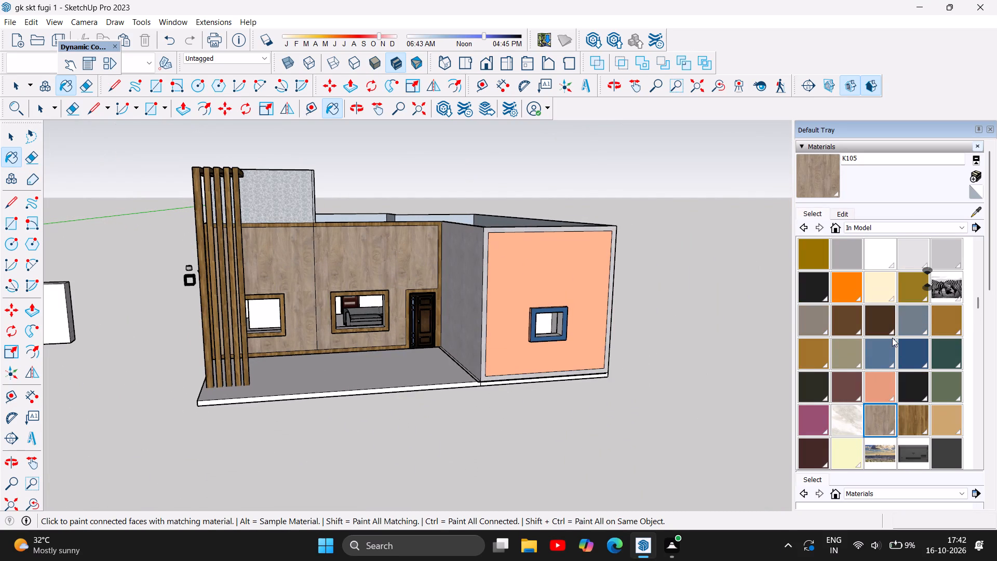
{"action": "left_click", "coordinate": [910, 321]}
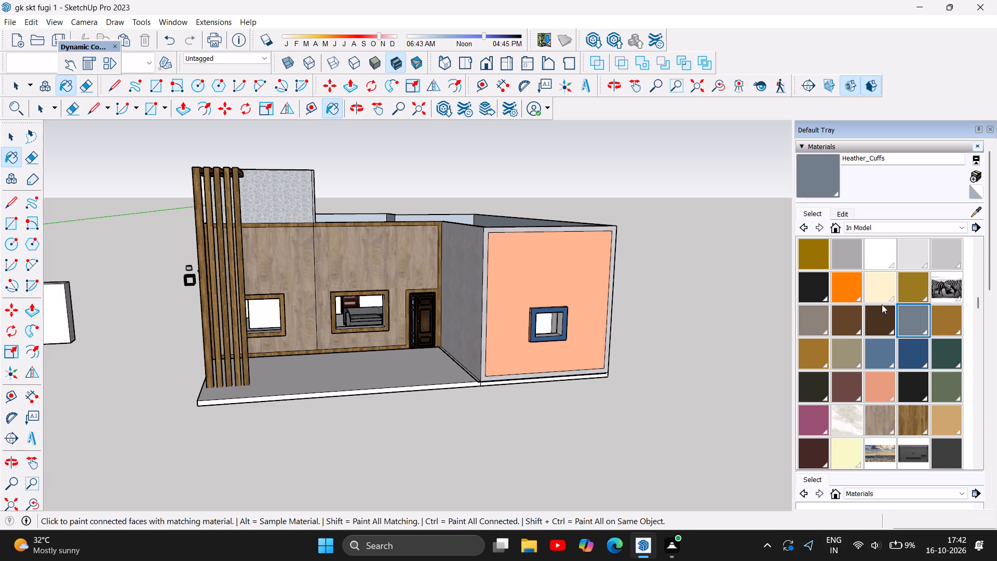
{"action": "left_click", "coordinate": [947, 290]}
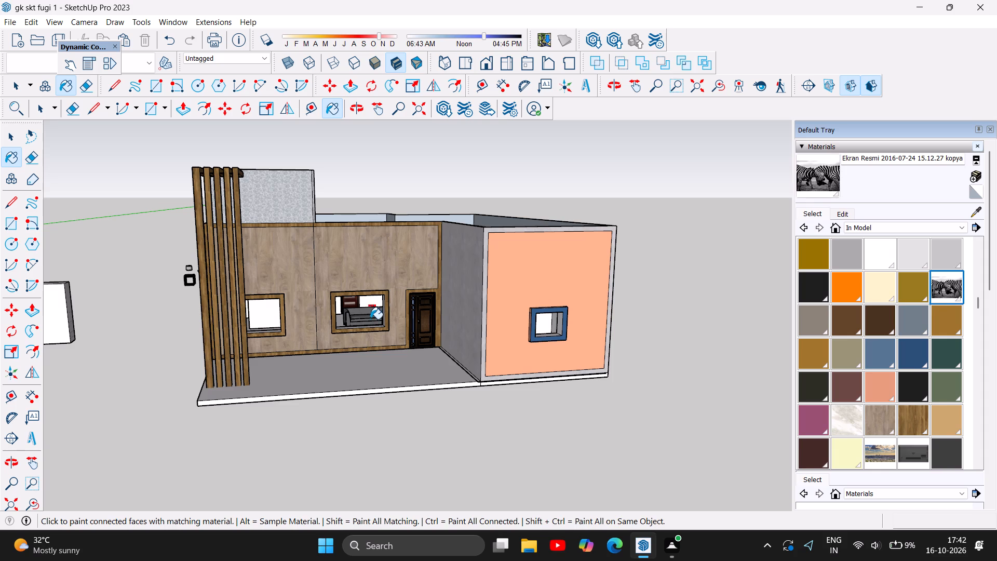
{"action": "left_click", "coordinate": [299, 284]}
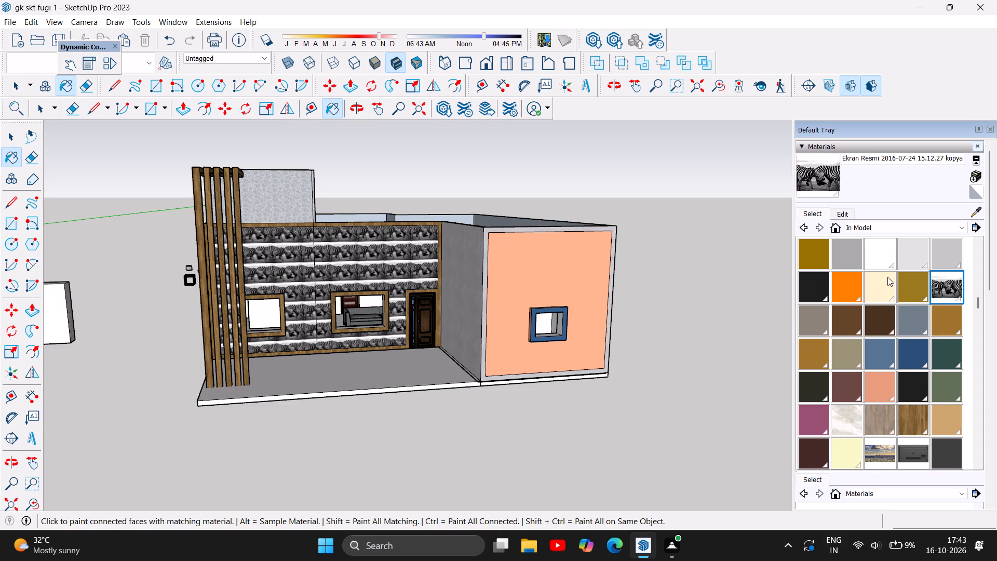
Paint both sections of the recessed front wall with the [Metal_Aluminum_Anodized]1 material.
{"action": "scroll", "coordinate": [902, 336], "scroll_direction": "up", "scroll_amount": 2}
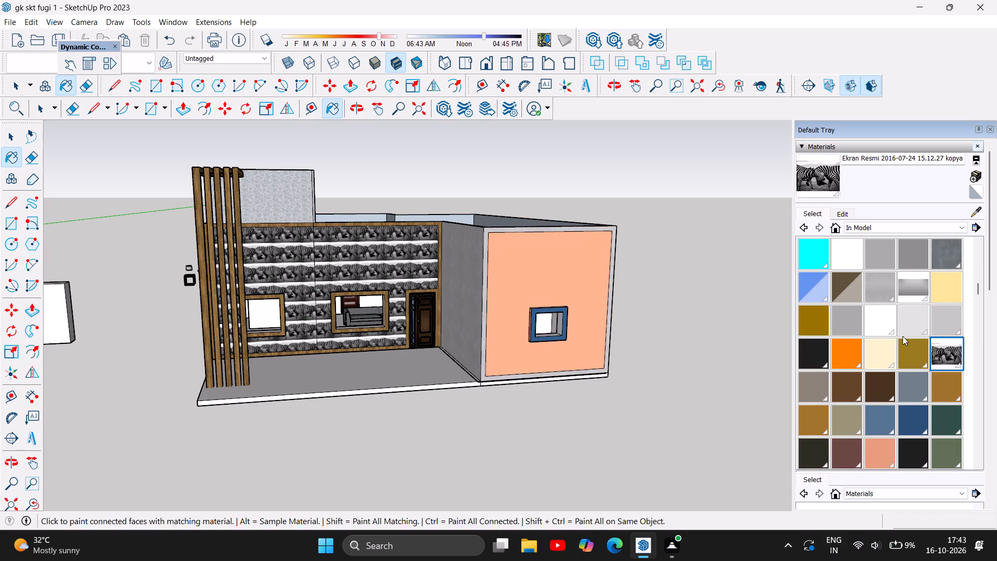
{"action": "scroll", "coordinate": [902, 336], "scroll_direction": "up", "scroll_amount": 2}
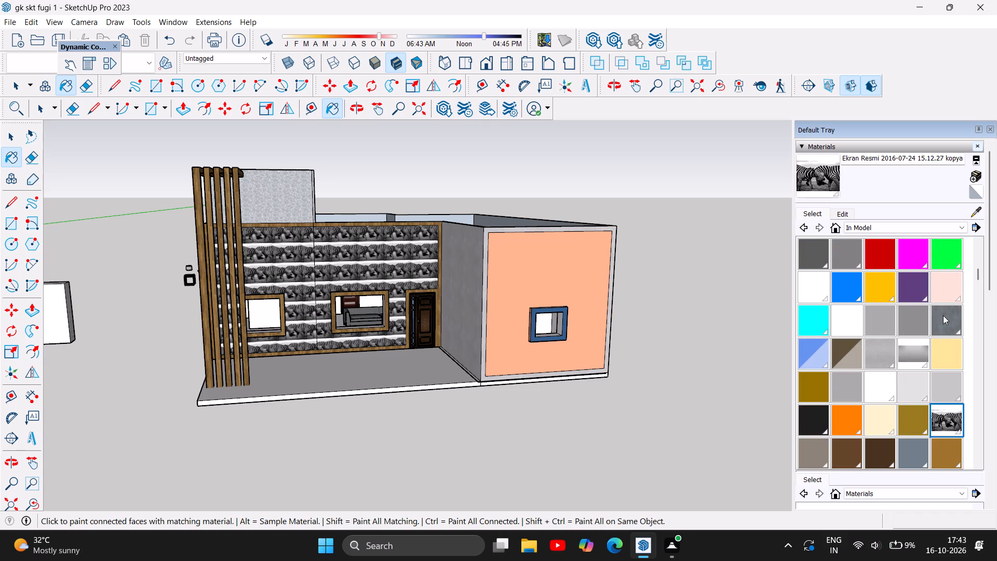
{"action": "left_click", "coordinate": [943, 315]}
{"action": "left_click", "coordinate": [316, 271]}
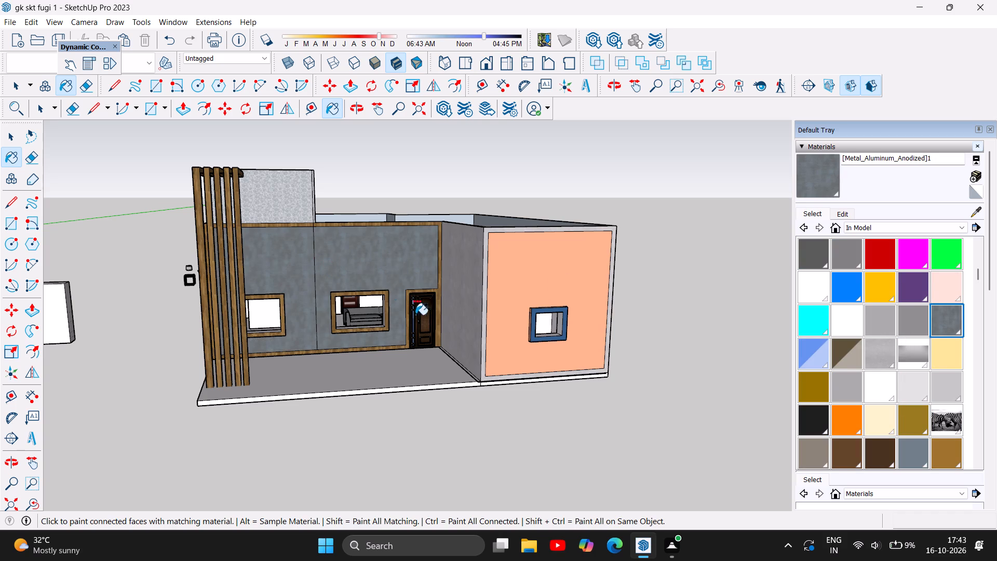
Examine the anodized-metal front wall next to the brown trim, entrance door and projecting block.
{"action": "scroll", "coordinate": [372, 383], "scroll_direction": "down", "scroll_amount": 5}
{"action": "scroll", "coordinate": [375, 380], "scroll_direction": "up", "scroll_amount": 6}
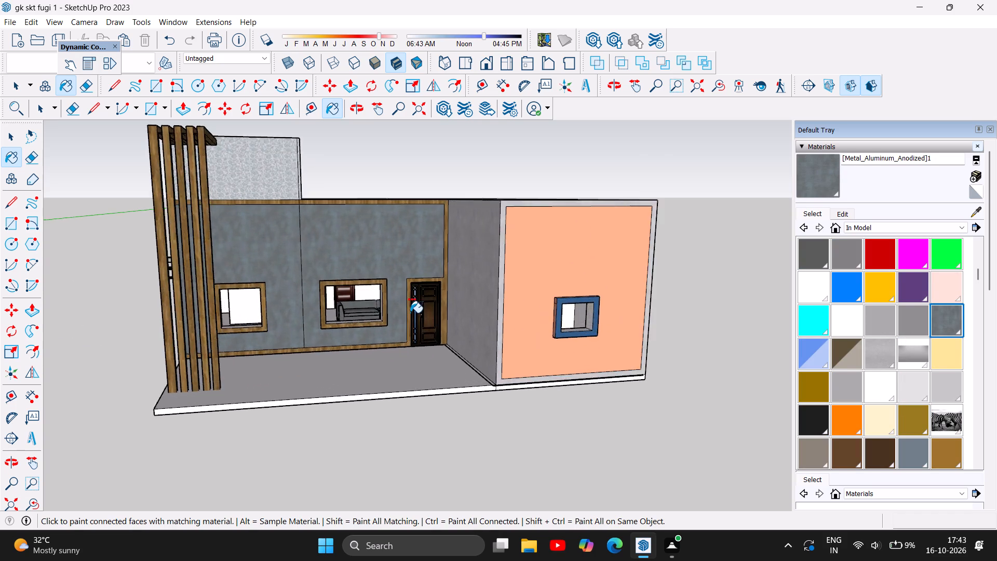
{"action": "scroll", "coordinate": [410, 313], "scroll_direction": "up", "scroll_amount": 3}
{"action": "scroll", "coordinate": [357, 332], "scroll_direction": "up", "scroll_amount": 12}
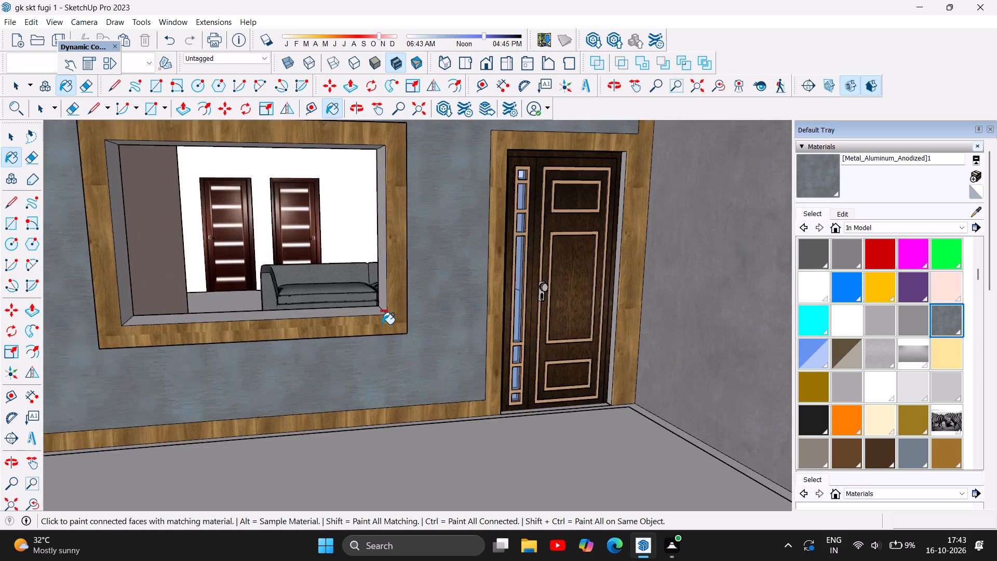
{"action": "scroll", "coordinate": [390, 328], "scroll_direction": "up", "scroll_amount": 6}
{"action": "scroll", "coordinate": [394, 329], "scroll_direction": "down", "scroll_amount": 8}
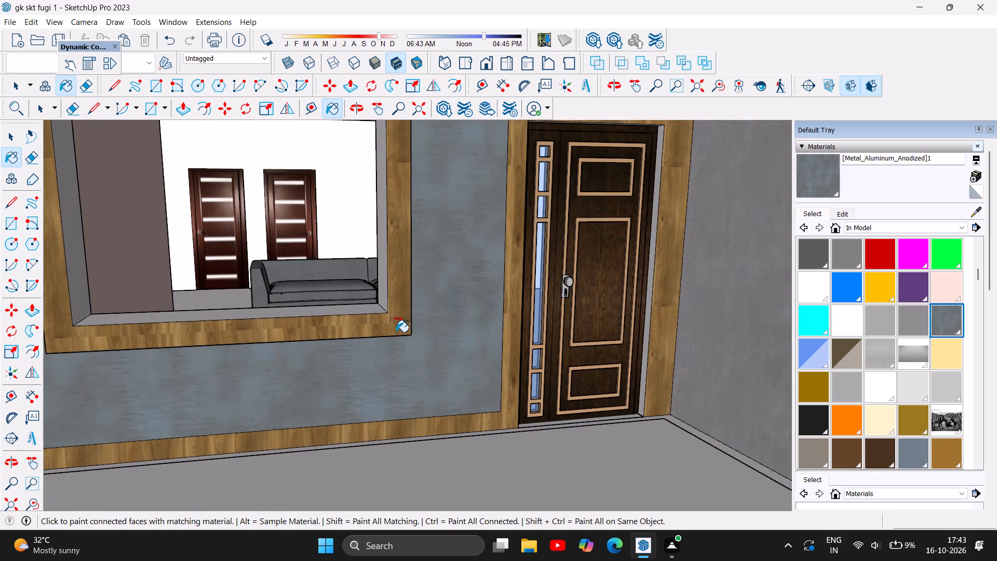
{"action": "scroll", "coordinate": [396, 332], "scroll_direction": "down", "scroll_amount": 14}
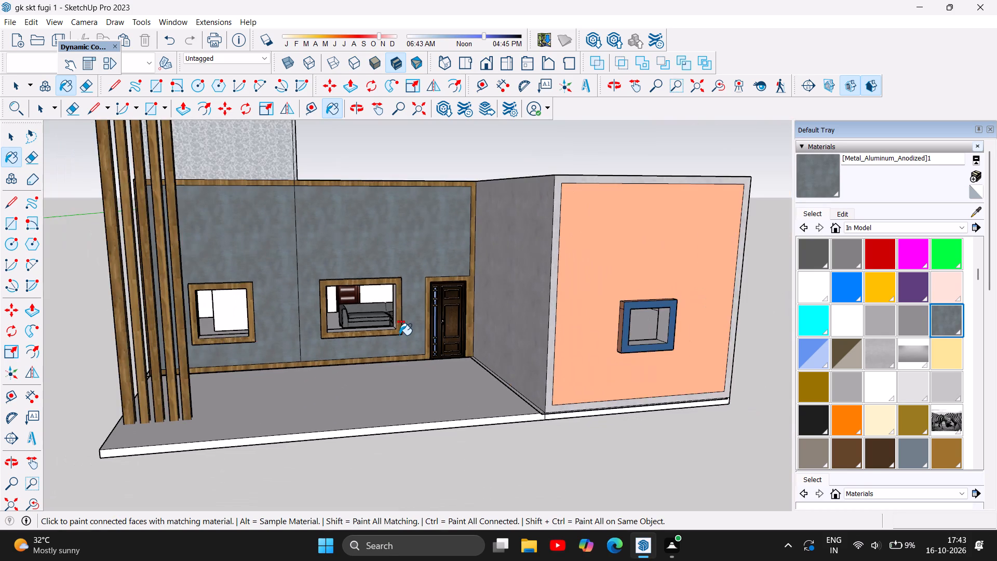
{"action": "scroll", "coordinate": [399, 335], "scroll_direction": "down", "scroll_amount": 9}
Paint the projecting block's blue window surround with the [Metal_Aluminum_Anodized]1 material.
{"action": "scroll", "coordinate": [483, 348], "scroll_direction": "up", "scroll_amount": 4}
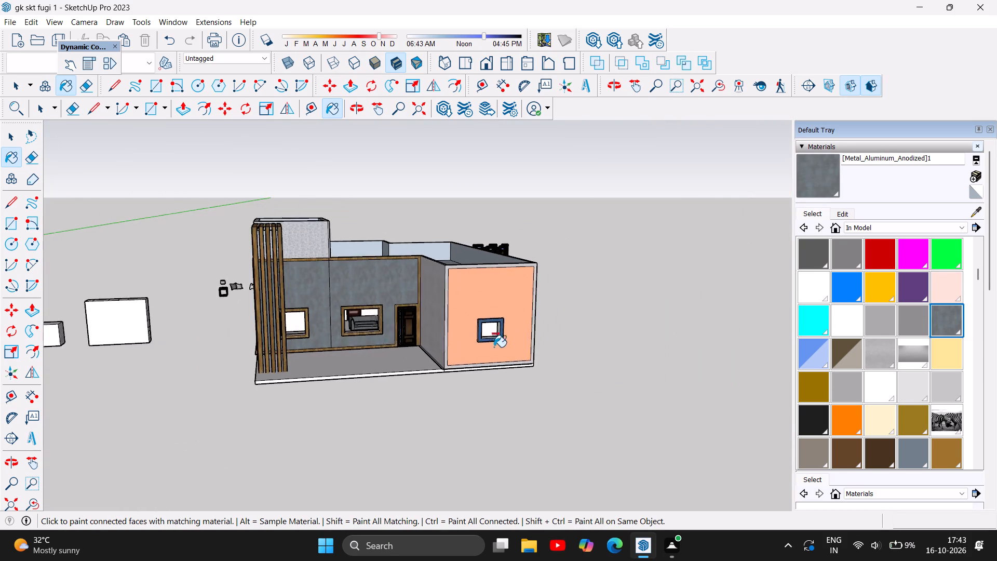
{"action": "scroll", "coordinate": [494, 347], "scroll_direction": "up", "scroll_amount": 10}
{"action": "left_click", "coordinate": [493, 336]}
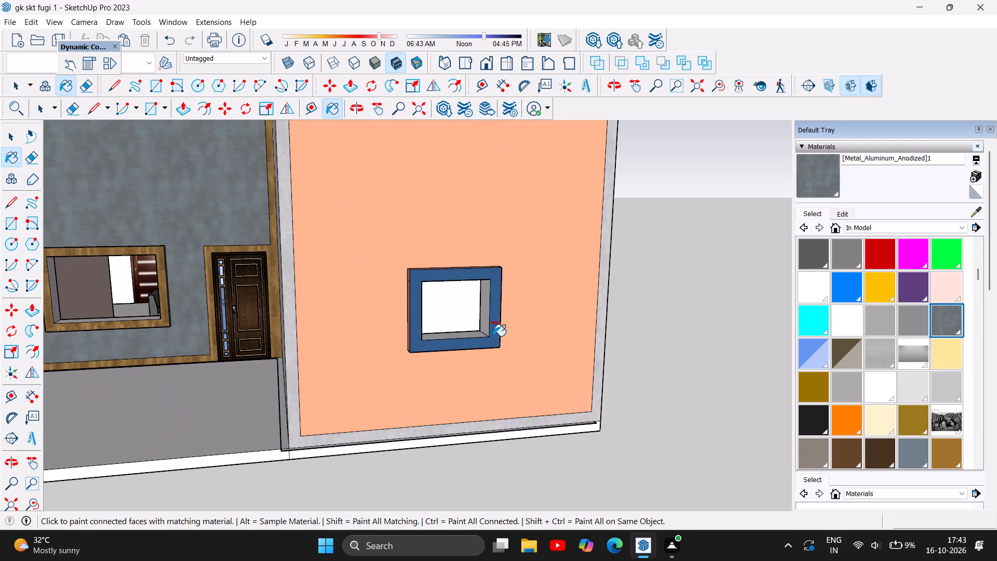
Paint the recessed front wall's border and both of its window surrounds with the [Metal_Aluminum_Anodized]1 material.
{"action": "scroll", "coordinate": [560, 331], "scroll_direction": "down", "scroll_amount": 10}
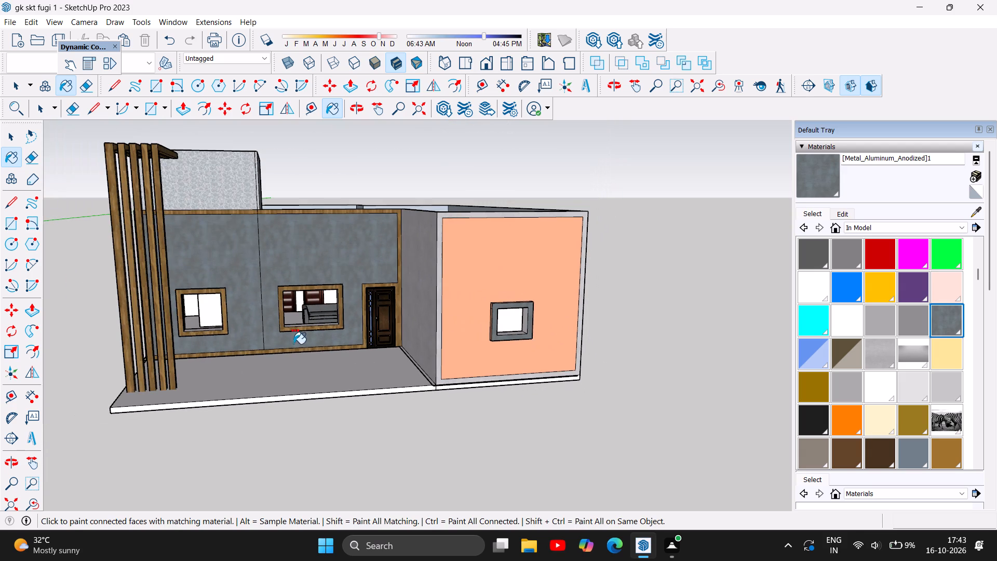
{"action": "scroll", "coordinate": [222, 357], "scroll_direction": "up", "scroll_amount": 6}
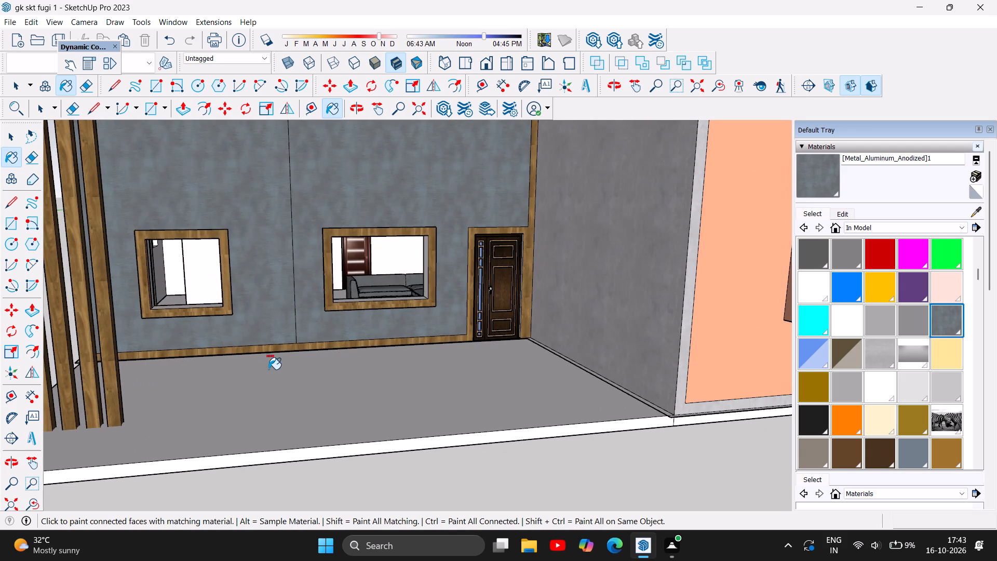
{"action": "left_click", "coordinate": [271, 352]}
{"action": "scroll", "coordinate": [300, 350], "scroll_direction": "up", "scroll_amount": 6}
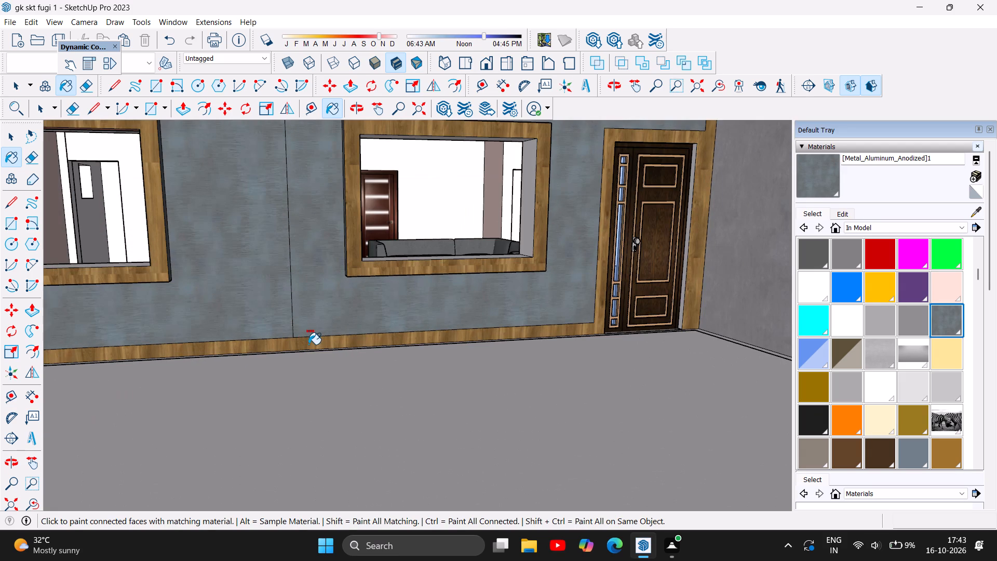
{"action": "left_click", "coordinate": [308, 344]}
{"action": "left_click", "coordinate": [492, 268]}
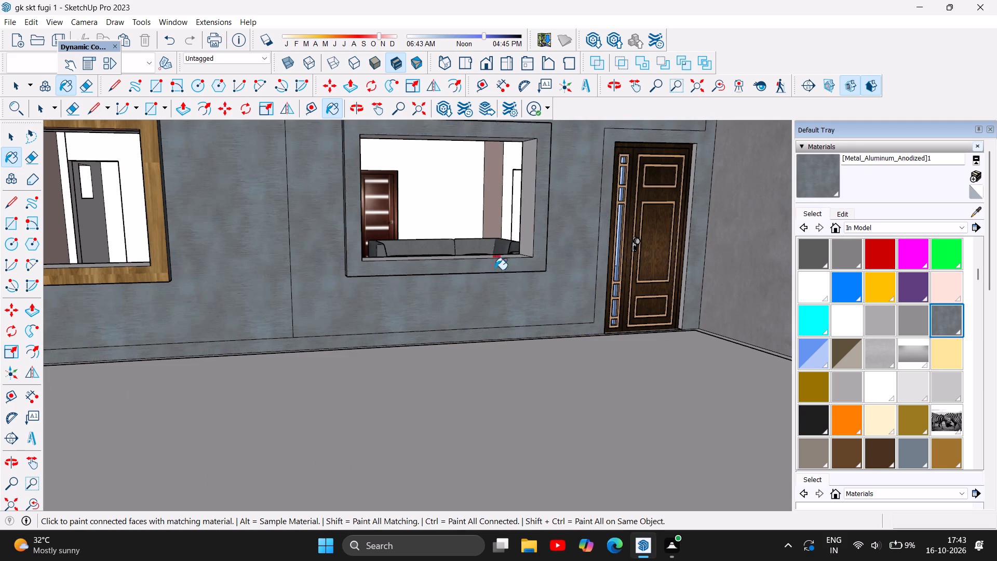
{"action": "scroll", "coordinate": [559, 310], "scroll_direction": "down", "scroll_amount": 4}
{"action": "scroll", "coordinate": [287, 277], "scroll_direction": "up", "scroll_amount": 4}
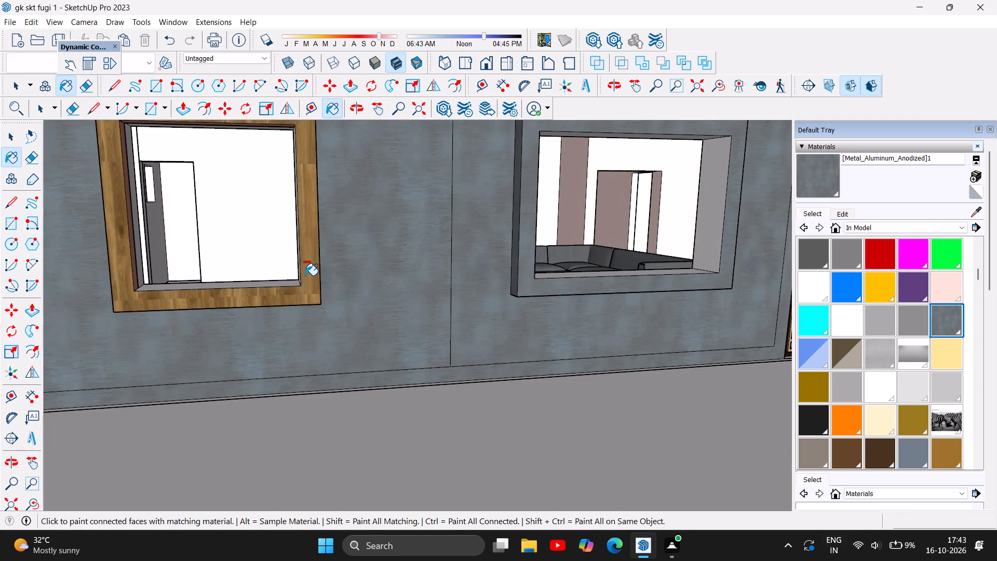
{"action": "left_click", "coordinate": [306, 274]}
Replace the anodized metal on the recessed front wall, its border and window surrounds with the cream Color_D05 material.
{"action": "scroll", "coordinate": [318, 341], "scroll_direction": "down", "scroll_amount": 4}
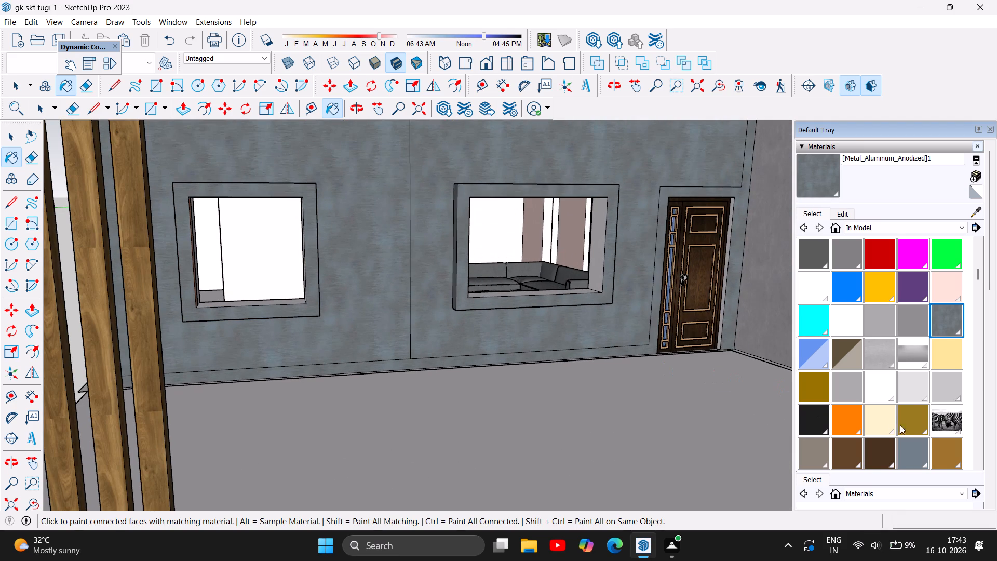
{"action": "left_click", "coordinate": [868, 422]}
{"action": "left_click", "coordinate": [354, 268]}
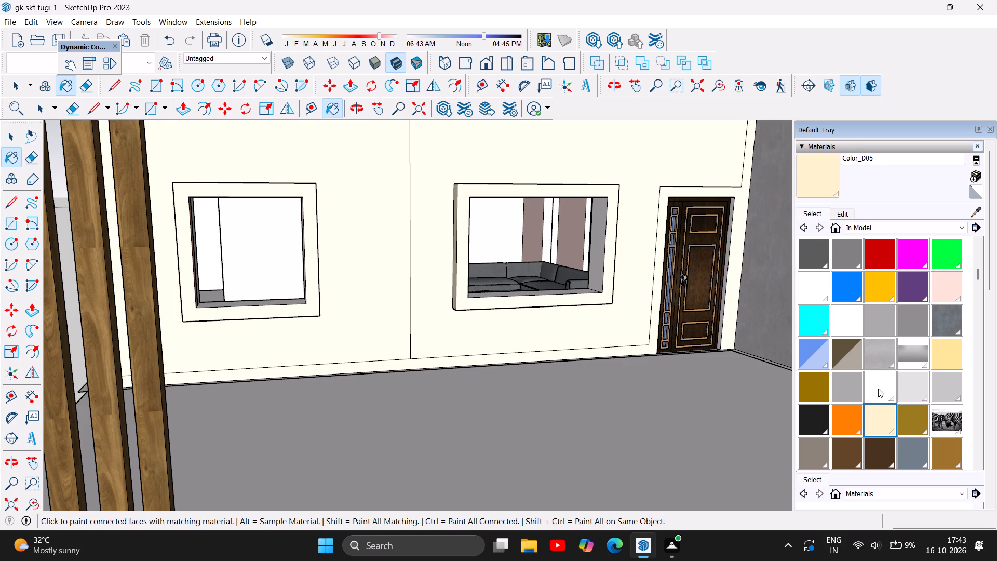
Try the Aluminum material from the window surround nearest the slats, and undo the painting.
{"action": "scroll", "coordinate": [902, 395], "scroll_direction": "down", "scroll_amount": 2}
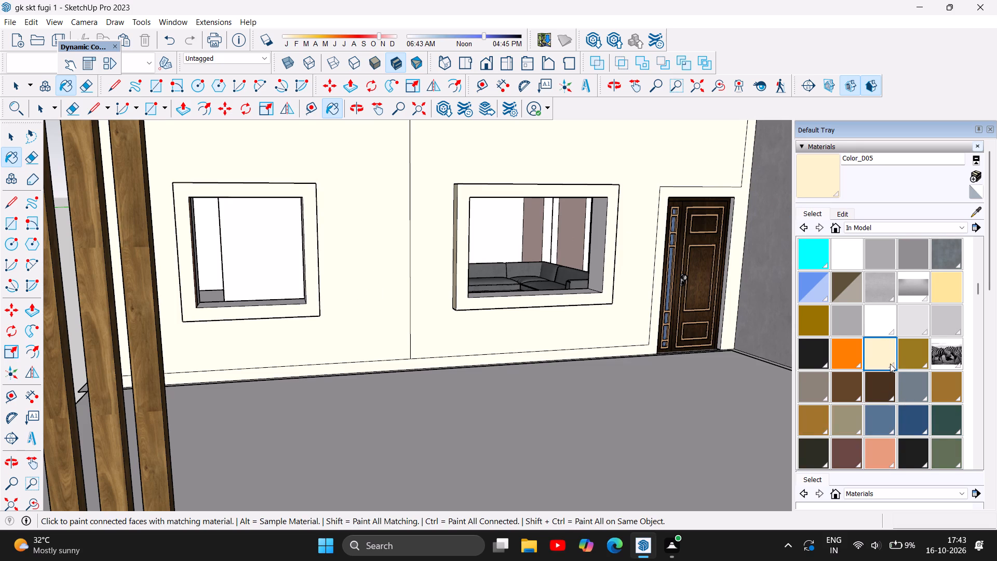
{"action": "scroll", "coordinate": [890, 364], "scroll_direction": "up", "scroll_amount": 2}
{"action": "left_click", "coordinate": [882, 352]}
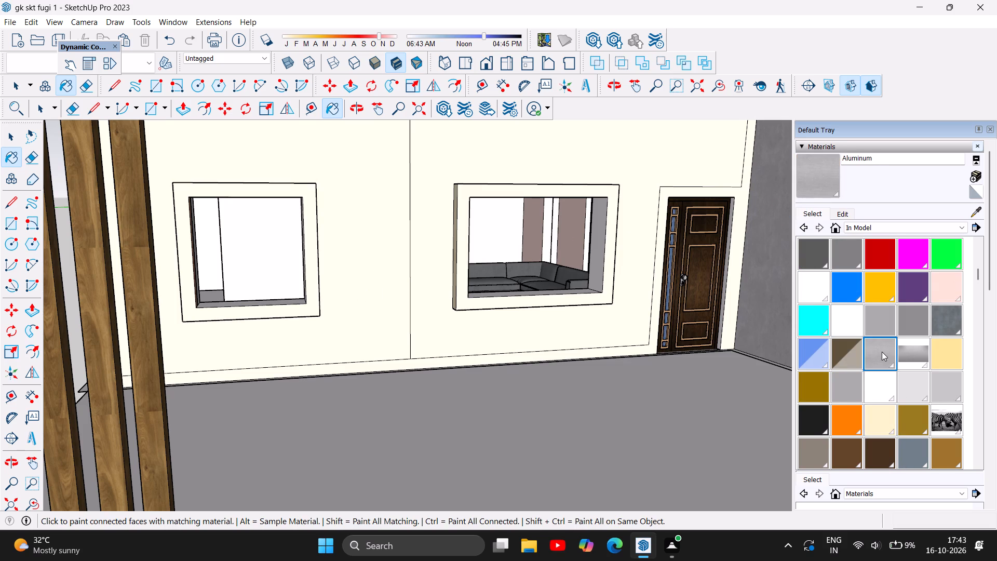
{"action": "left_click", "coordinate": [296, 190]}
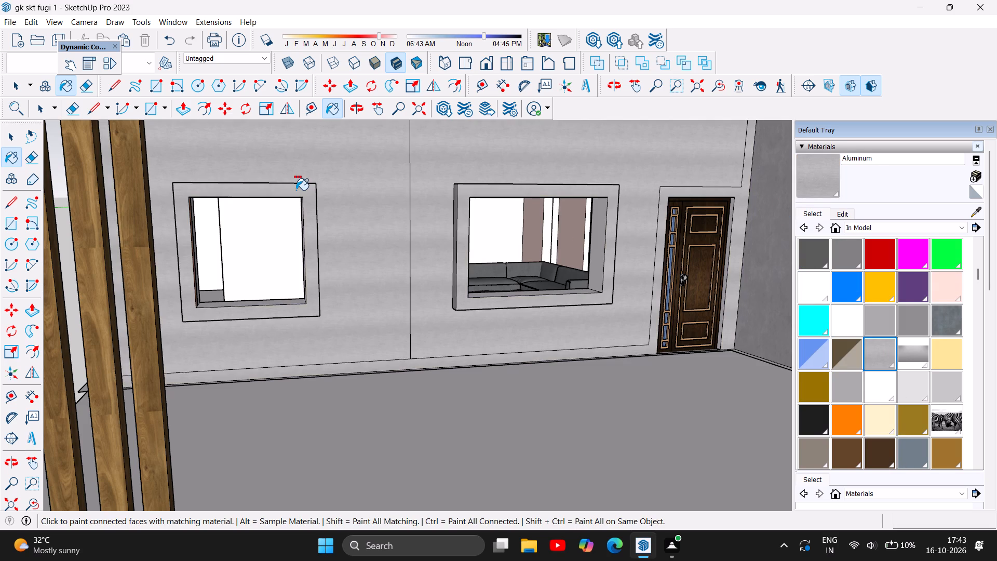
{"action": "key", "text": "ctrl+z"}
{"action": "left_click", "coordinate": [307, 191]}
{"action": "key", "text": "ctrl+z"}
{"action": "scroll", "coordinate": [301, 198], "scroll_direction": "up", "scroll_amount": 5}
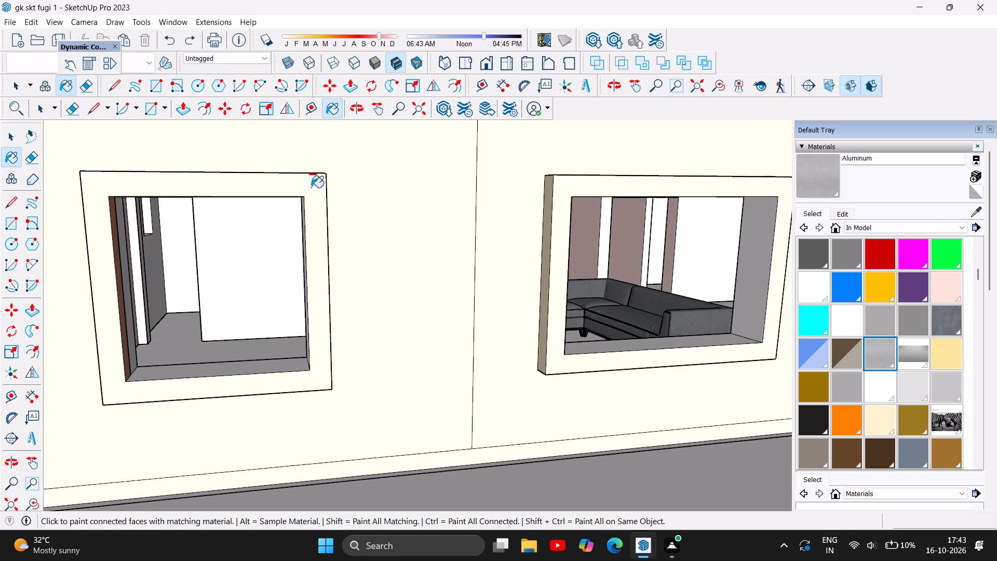
Undo the cream painting on the recessed front wall and its two window surrounds.
{"action": "left_click", "coordinate": [311, 188]}
{"action": "key", "text": "ctrl+z"}
{"action": "key", "text": "ctrl+z"}
{"action": "key", "text": "ctrl+z"}
{"action": "key", "text": "ctrl+z"}
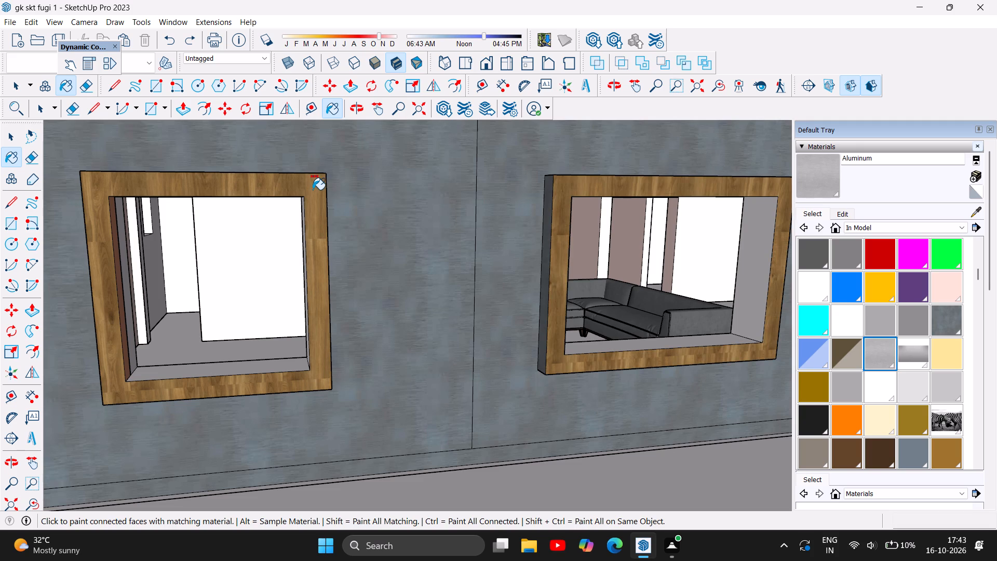
Paint both window surrounds on the recessed front wall with the Aluminum material.
{"action": "left_click", "coordinate": [315, 220]}
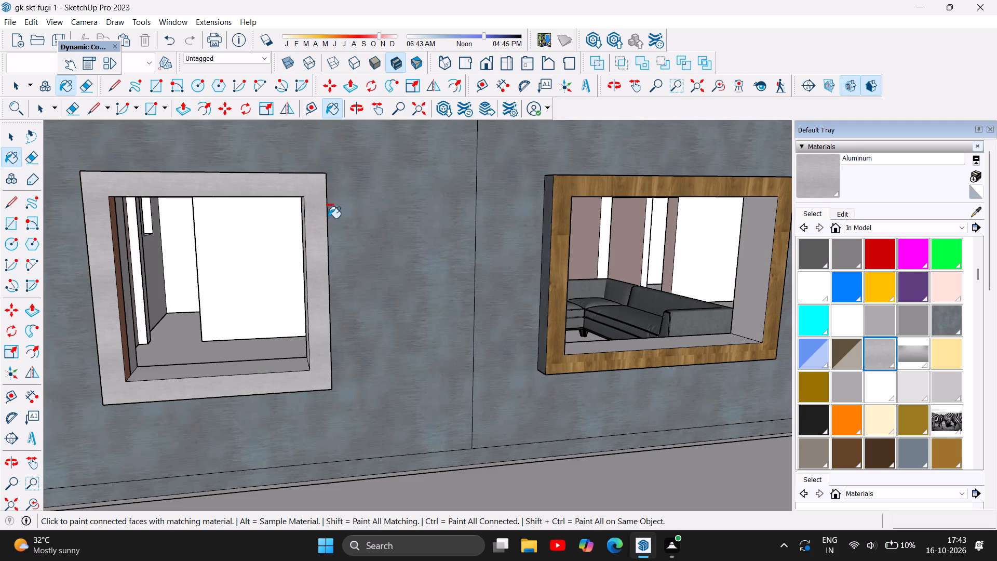
{"action": "double_click", "coordinate": [561, 233]}
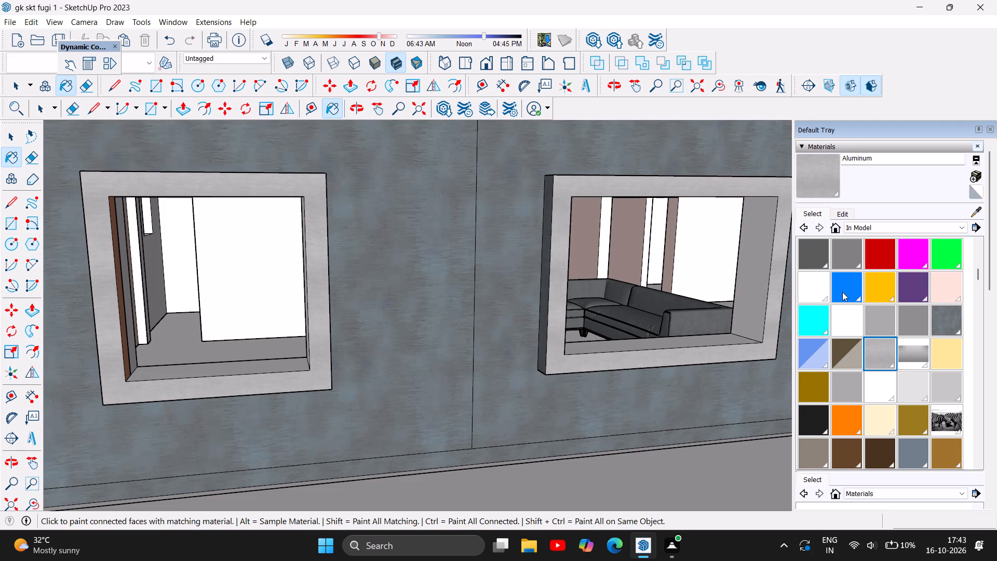
Paint the recessed front wall with the cream Color_D05 material.
{"action": "double_click", "coordinate": [887, 426]}
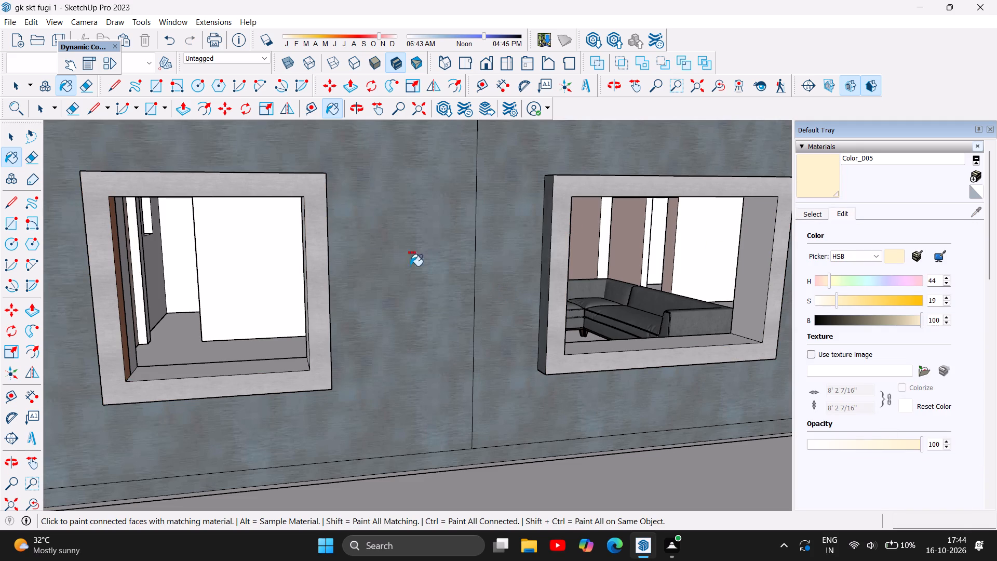
{"action": "double_click", "coordinate": [394, 262]}
Examine the whole front elevation to compare the recessed wall with the projecting block.
{"action": "scroll", "coordinate": [382, 281], "scroll_direction": "down", "scroll_amount": 9}
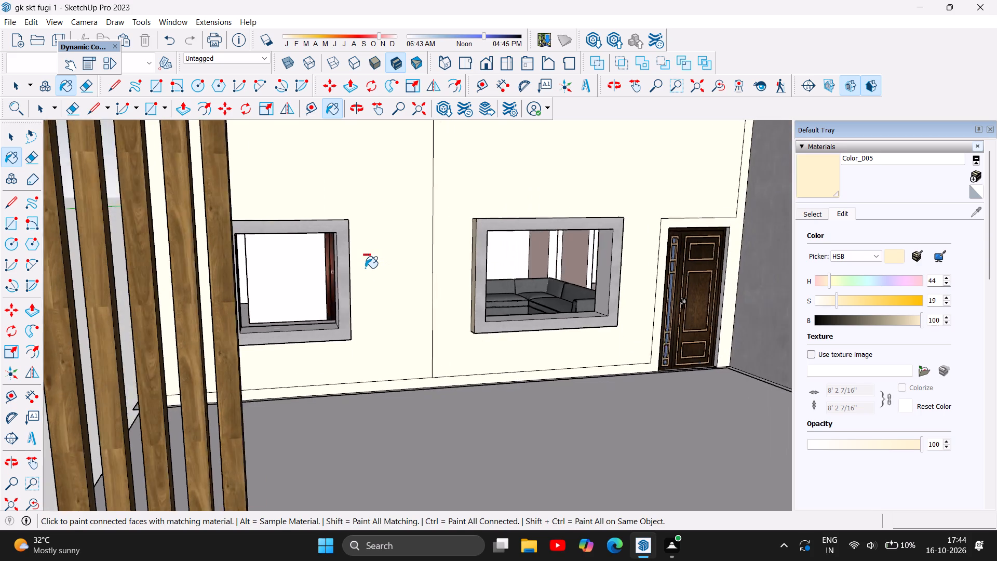
{"action": "scroll", "coordinate": [365, 268], "scroll_direction": "down", "scroll_amount": 17}
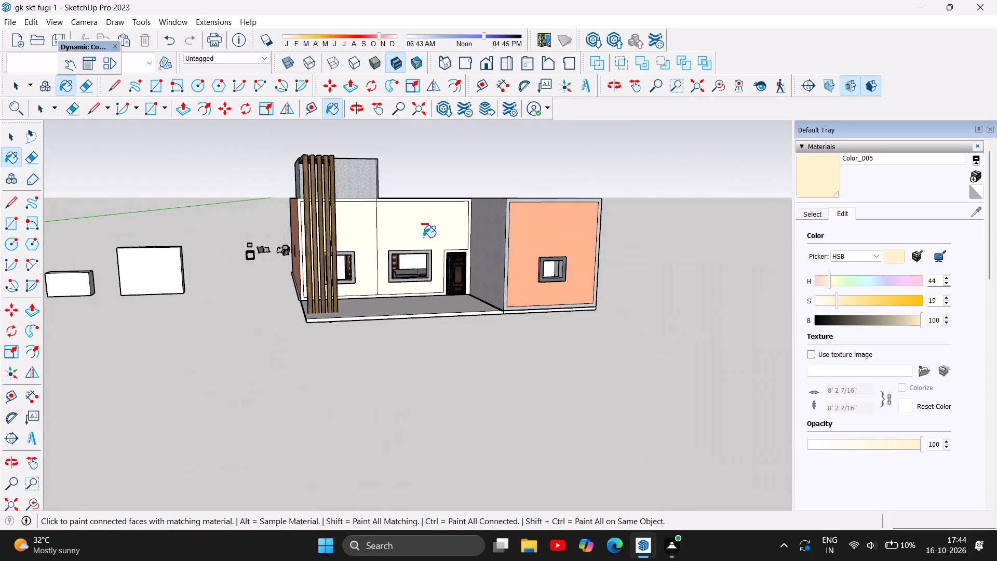
{"action": "scroll", "coordinate": [635, 201], "scroll_direction": "up", "scroll_amount": 4}
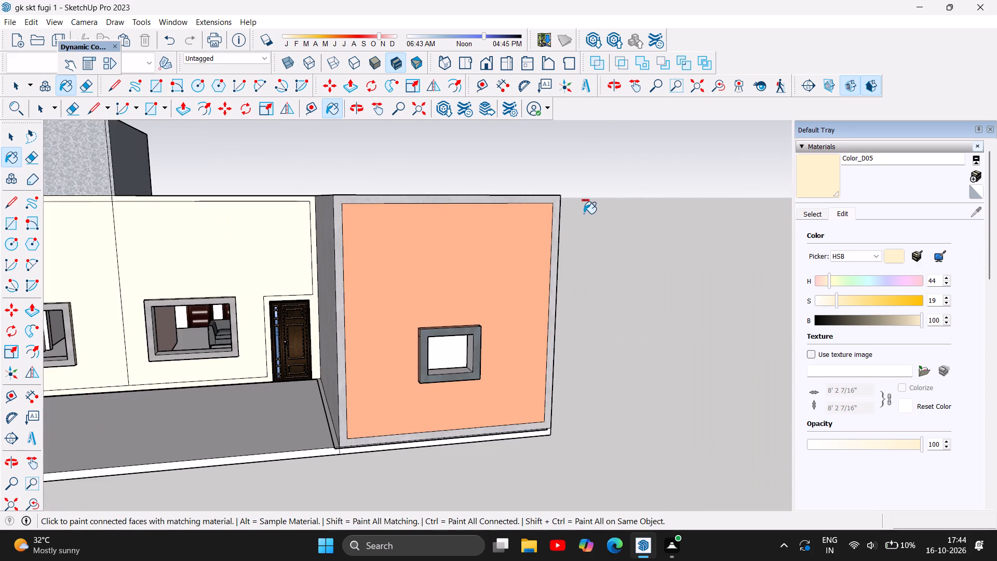
{"action": "scroll", "coordinate": [651, 221], "scroll_direction": "down", "scroll_amount": 2}
{"action": "scroll", "coordinate": [296, 207], "scroll_direction": "up", "scroll_amount": 4}
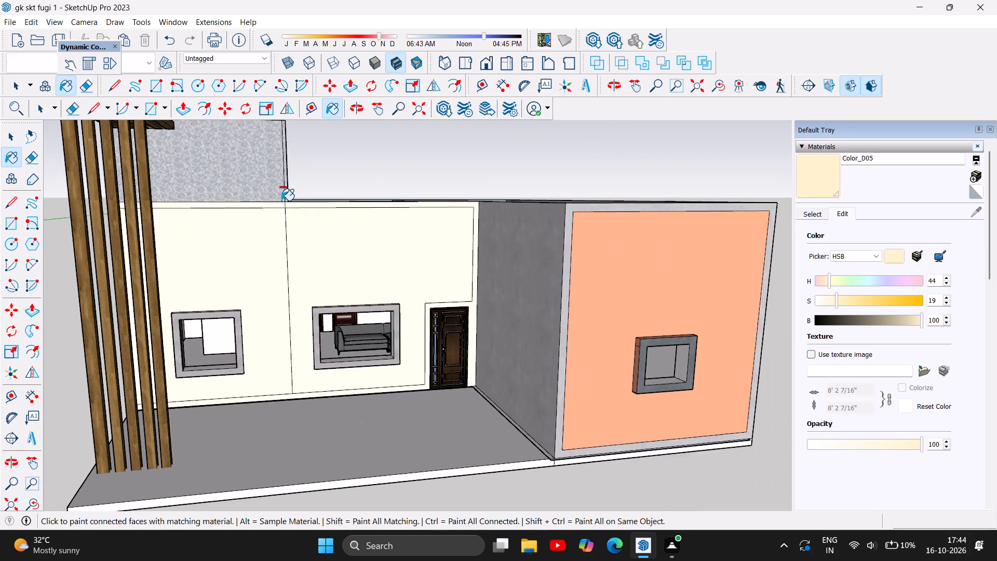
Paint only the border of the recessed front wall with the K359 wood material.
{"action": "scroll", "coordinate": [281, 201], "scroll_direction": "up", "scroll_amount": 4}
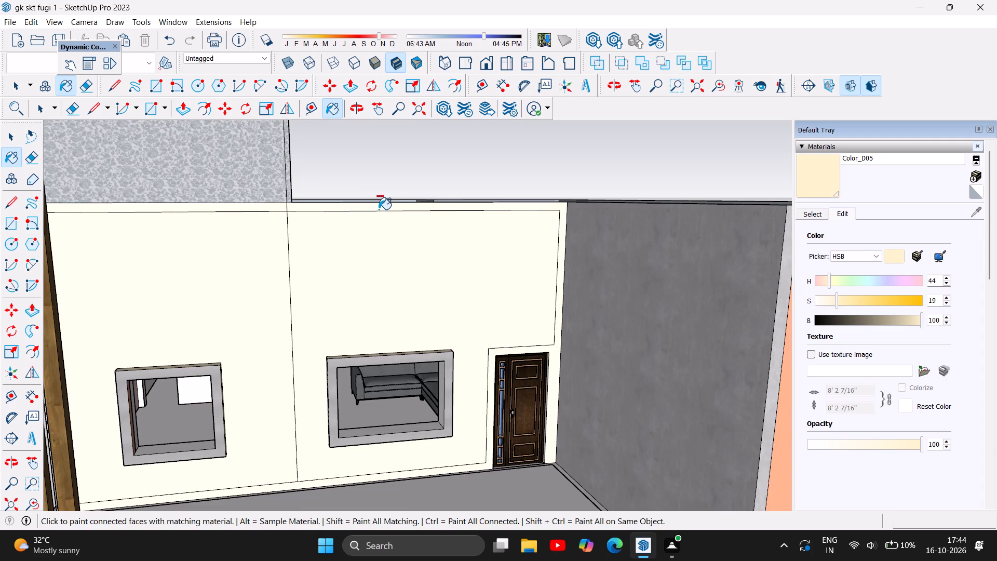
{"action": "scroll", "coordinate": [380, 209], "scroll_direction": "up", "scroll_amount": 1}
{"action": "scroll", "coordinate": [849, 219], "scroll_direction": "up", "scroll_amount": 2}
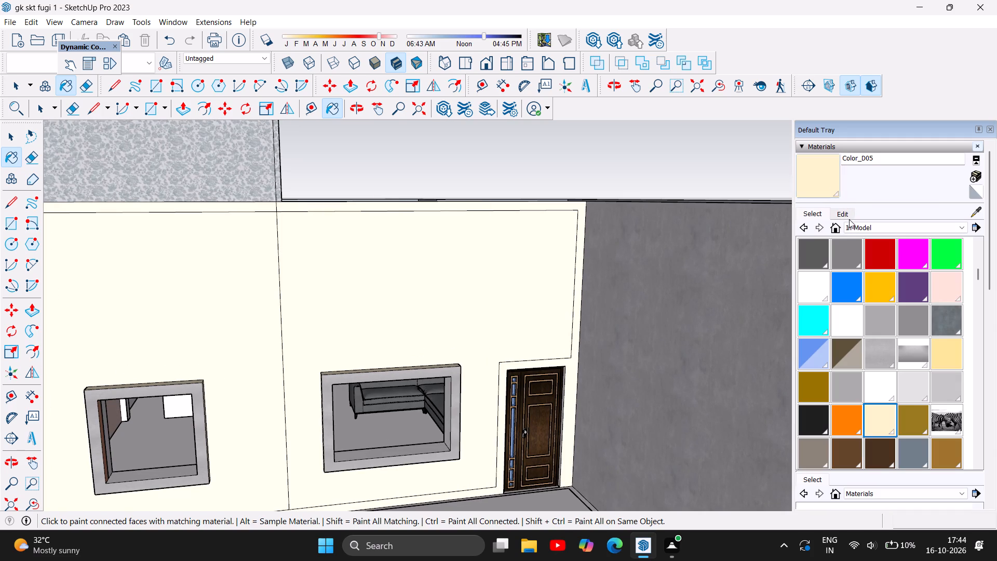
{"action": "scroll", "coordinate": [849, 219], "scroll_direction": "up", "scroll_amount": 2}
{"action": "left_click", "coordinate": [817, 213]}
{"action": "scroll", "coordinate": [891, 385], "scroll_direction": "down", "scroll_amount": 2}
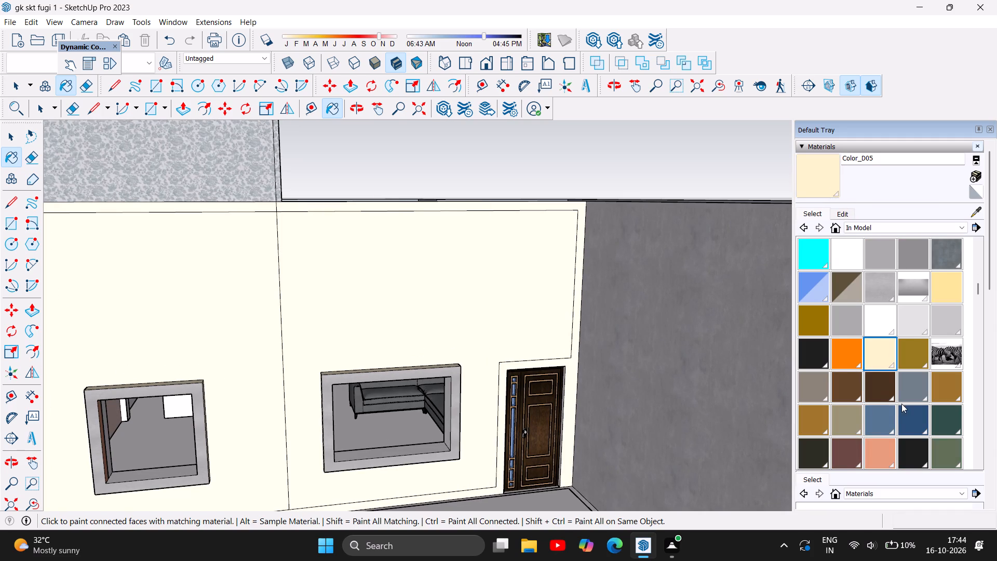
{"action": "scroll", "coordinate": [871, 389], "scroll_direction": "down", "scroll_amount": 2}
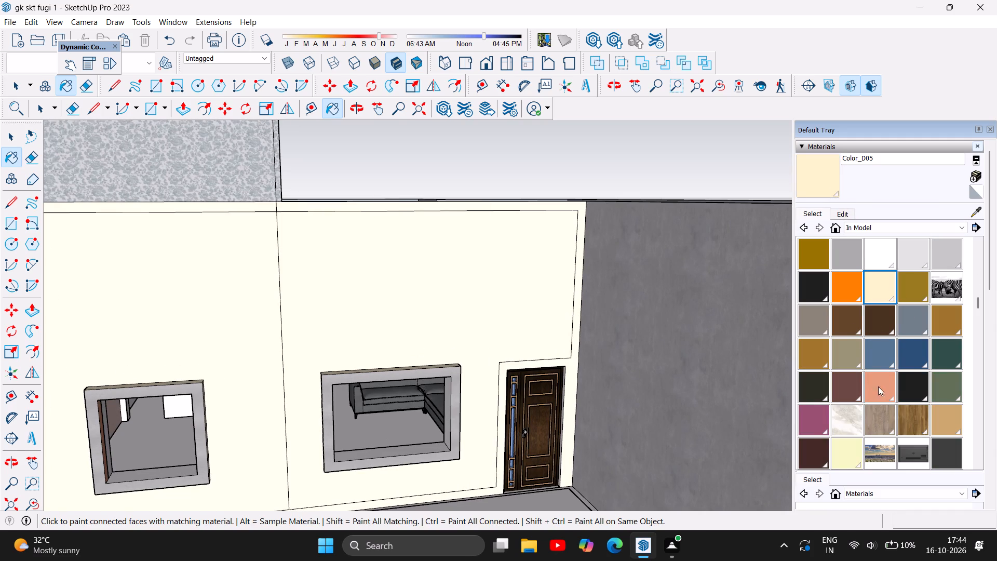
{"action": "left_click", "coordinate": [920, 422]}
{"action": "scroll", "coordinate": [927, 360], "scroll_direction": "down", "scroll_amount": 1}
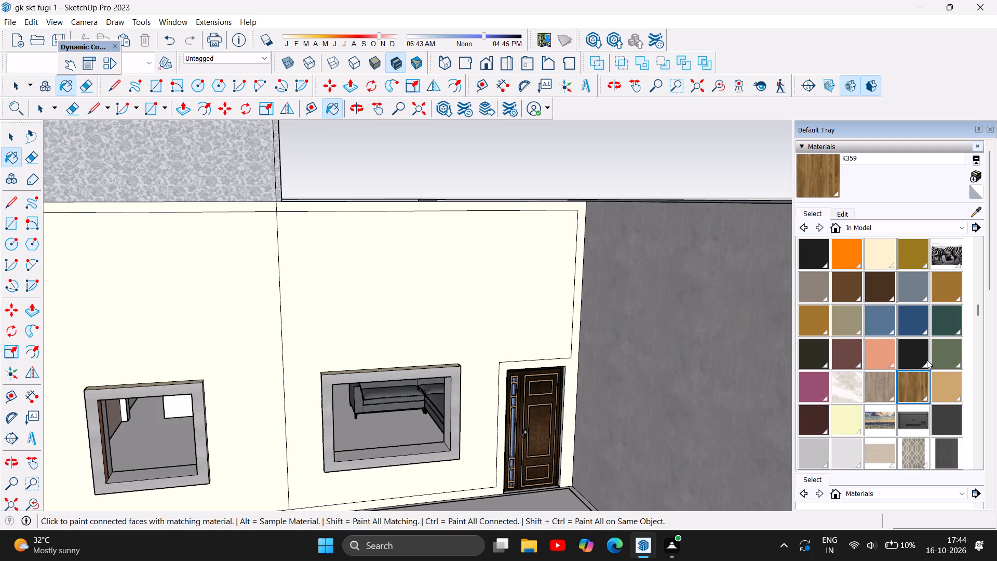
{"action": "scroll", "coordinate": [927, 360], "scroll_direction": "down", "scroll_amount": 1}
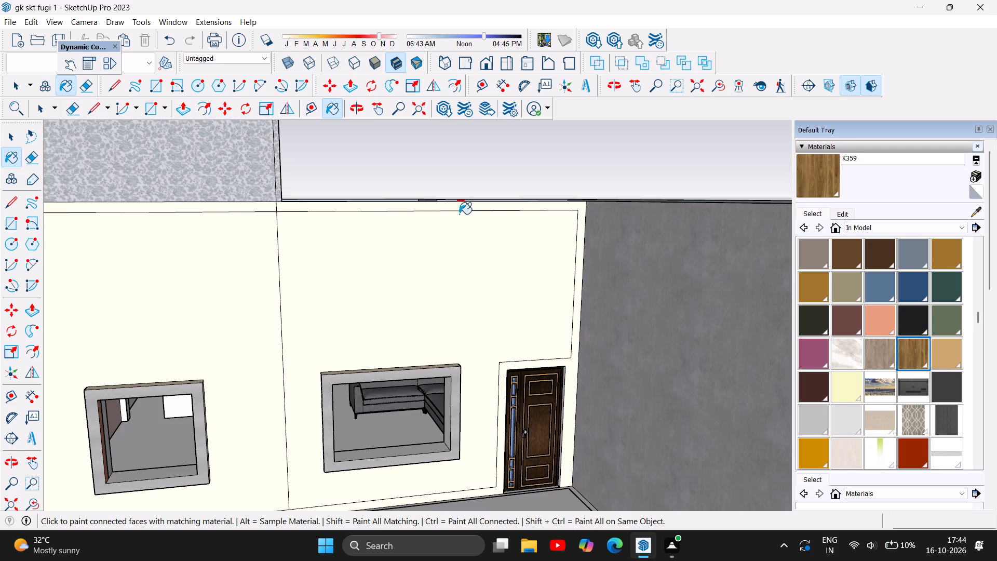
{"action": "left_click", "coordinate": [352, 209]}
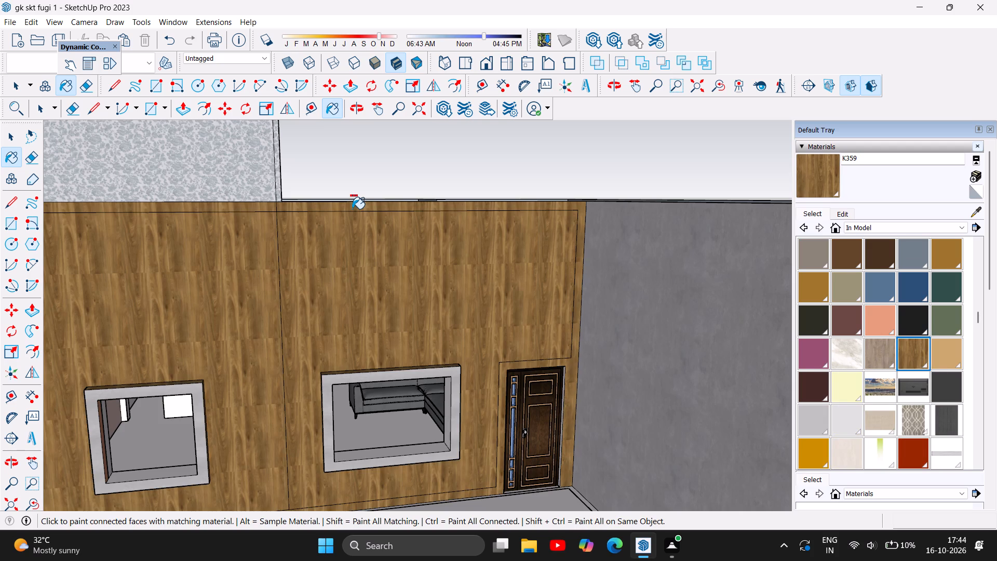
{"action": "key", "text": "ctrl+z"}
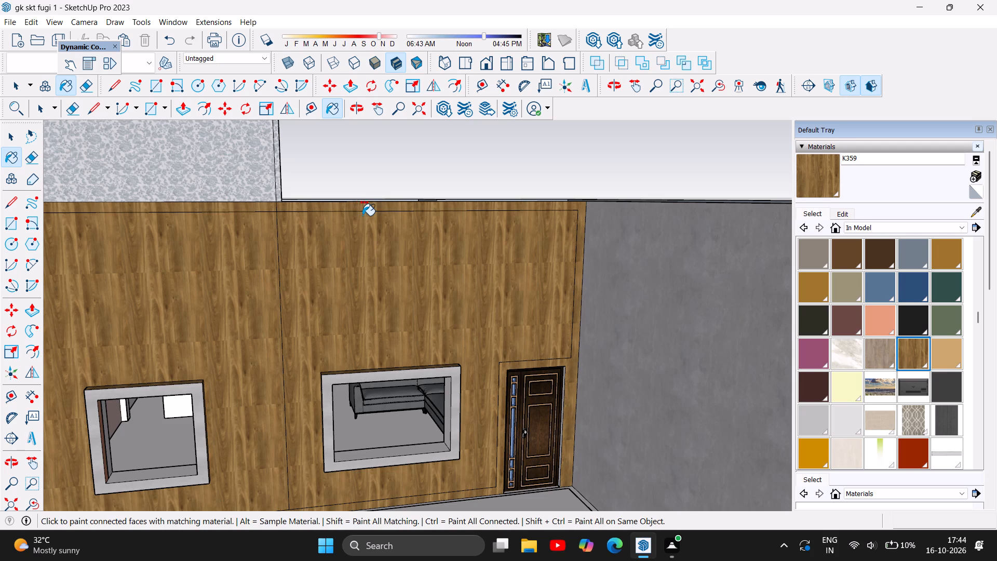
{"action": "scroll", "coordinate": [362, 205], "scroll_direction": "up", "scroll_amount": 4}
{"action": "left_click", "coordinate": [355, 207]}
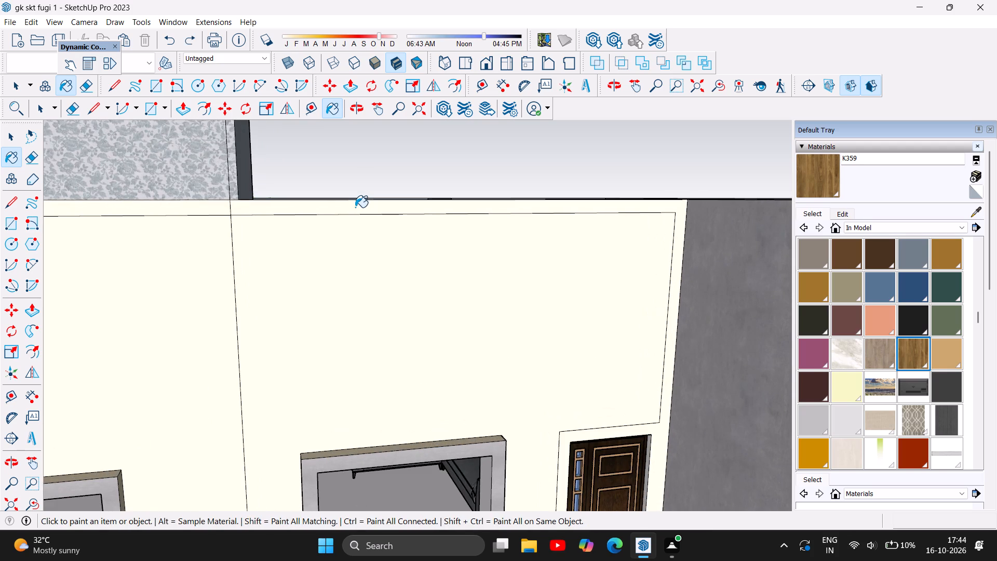
Paint the recessed front wall's border, including the strip around the door, with the Material~69 texture.
{"action": "scroll", "coordinate": [476, 164], "scroll_direction": "down", "scroll_amount": 4}
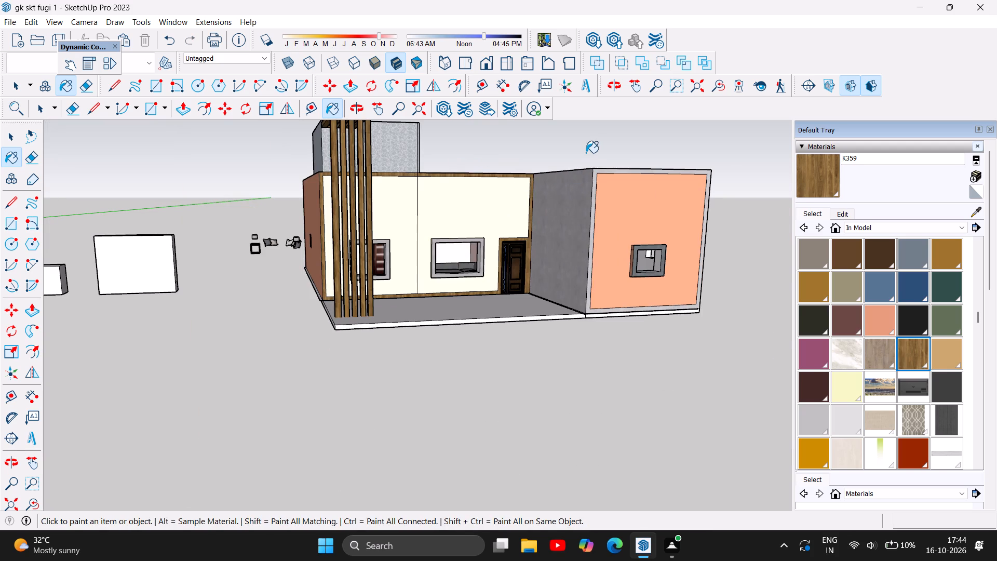
{"action": "scroll", "coordinate": [586, 153], "scroll_direction": "up", "scroll_amount": 2}
{"action": "scroll", "coordinate": [776, 255], "scroll_direction": "up", "scroll_amount": 1}
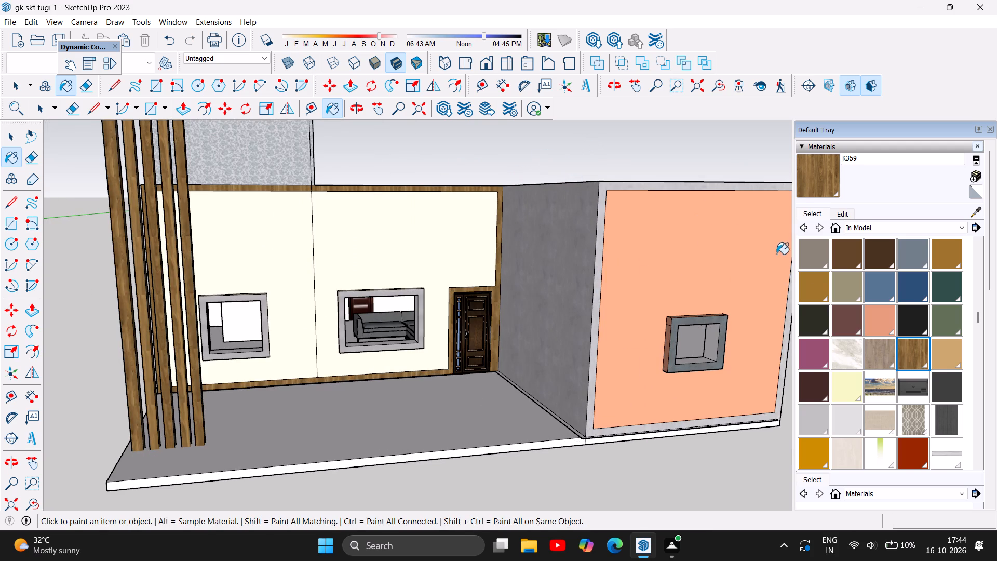
{"action": "scroll", "coordinate": [882, 368], "scroll_direction": "down", "scroll_amount": 1}
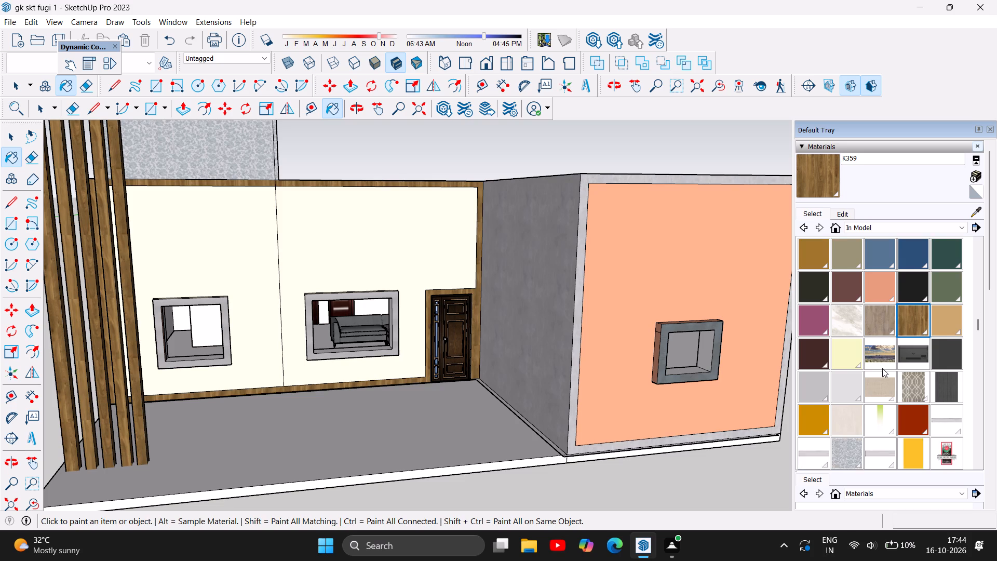
{"action": "scroll", "coordinate": [882, 368], "scroll_direction": "down", "scroll_amount": 3}
{"action": "left_click", "coordinate": [873, 415]}
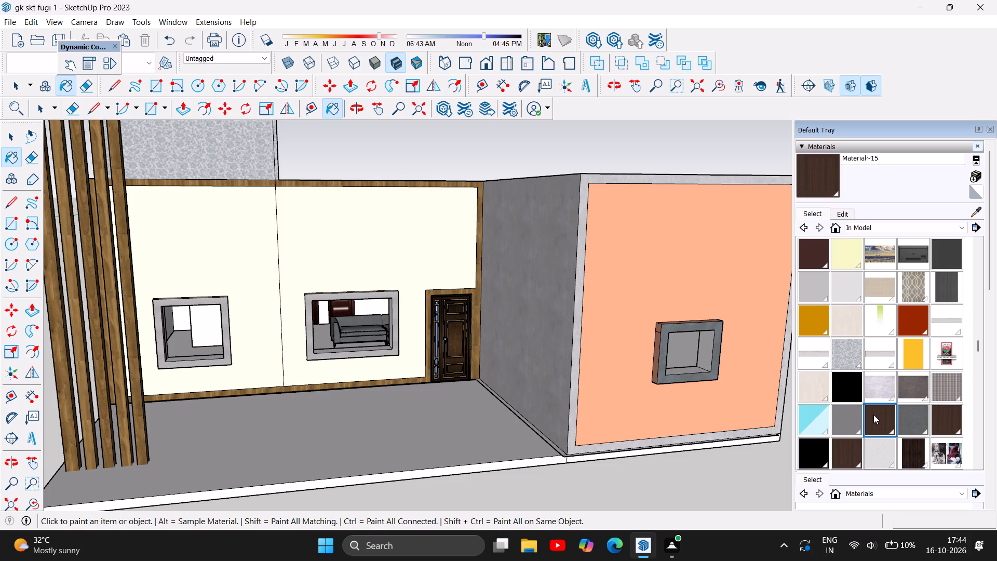
{"action": "scroll", "coordinate": [873, 415], "scroll_direction": "down", "scroll_amount": 5}
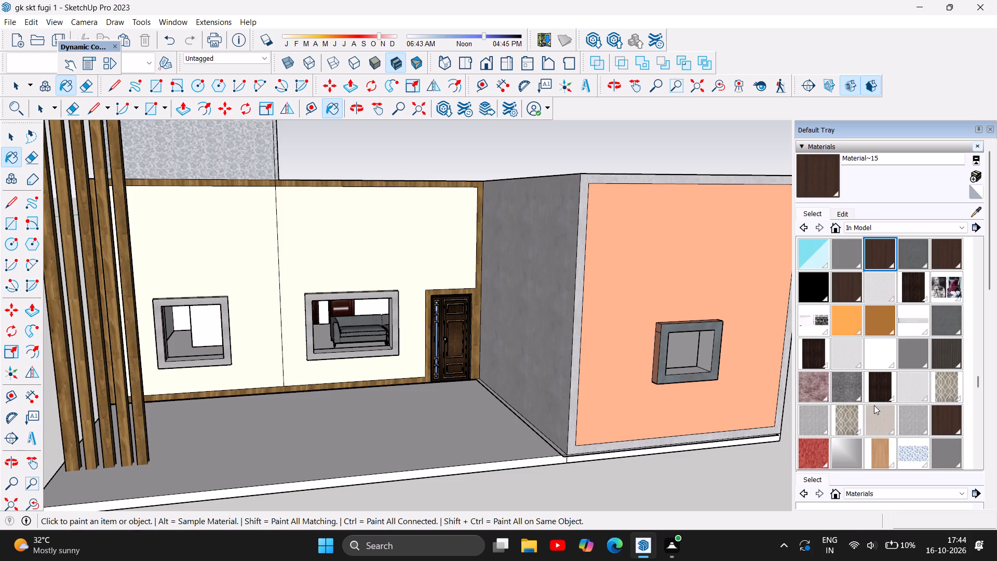
{"action": "scroll", "coordinate": [874, 405], "scroll_direction": "down", "scroll_amount": 1}
{"action": "left_click", "coordinate": [818, 360]}
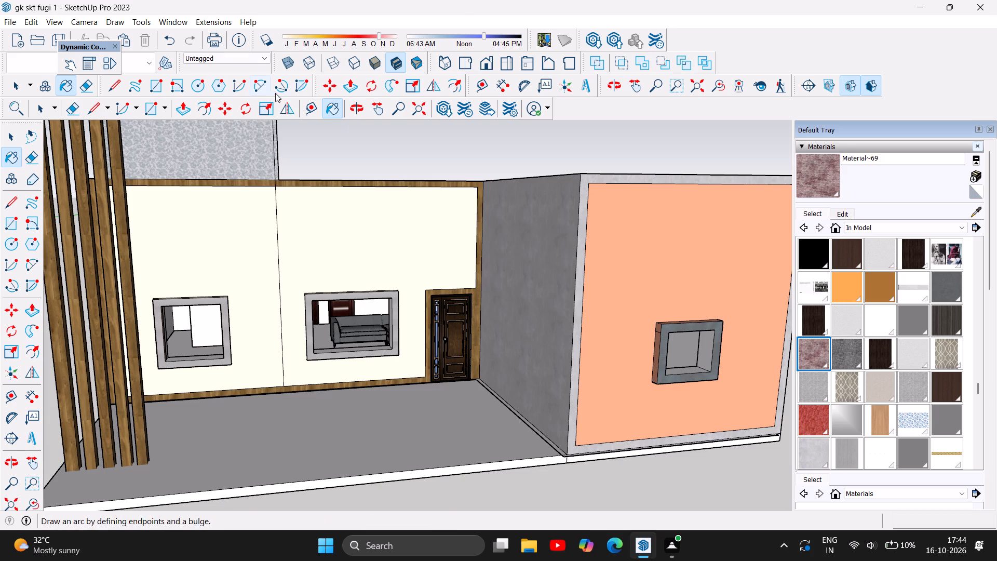
{"action": "scroll", "coordinate": [295, 165], "scroll_direction": "up", "scroll_amount": 4}
{"action": "scroll", "coordinate": [314, 175], "scroll_direction": "down", "scroll_amount": 3}
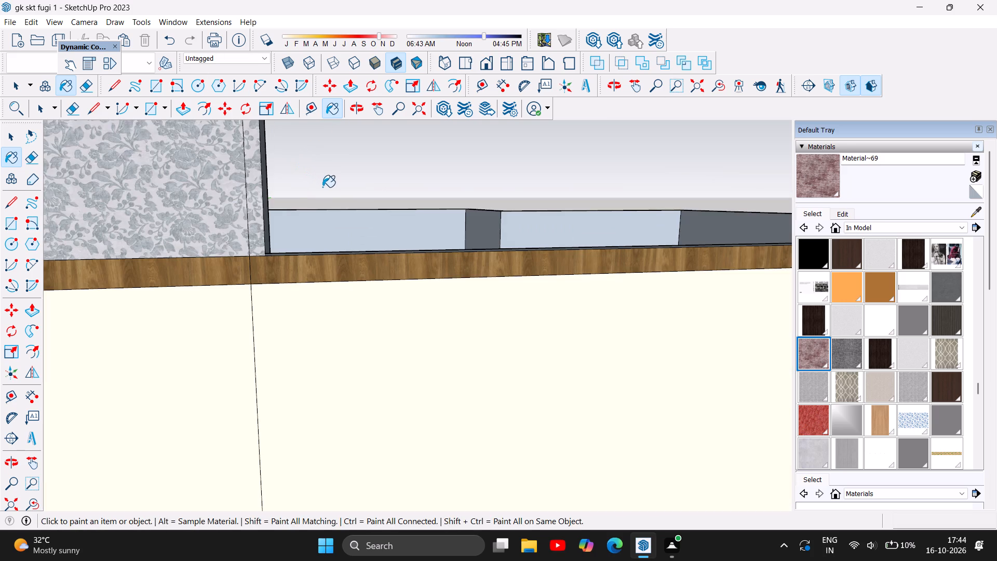
{"action": "scroll", "coordinate": [322, 187], "scroll_direction": "down", "scroll_amount": 1}
{"action": "left_click", "coordinate": [341, 209]}
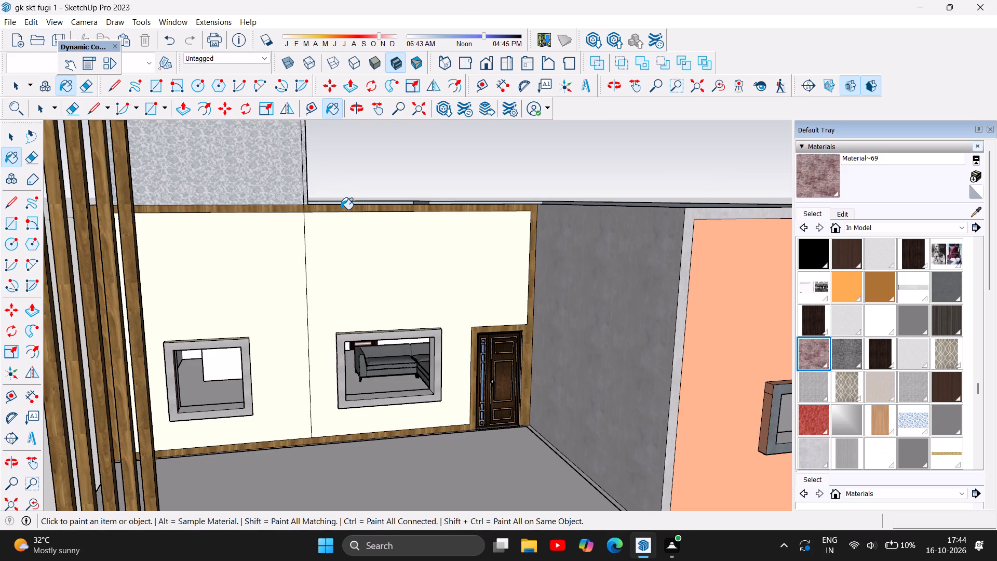
Paint the border of the projecting block's front face with the same Material~69 texture.
{"action": "scroll", "coordinate": [344, 220], "scroll_direction": "down", "scroll_amount": 1}
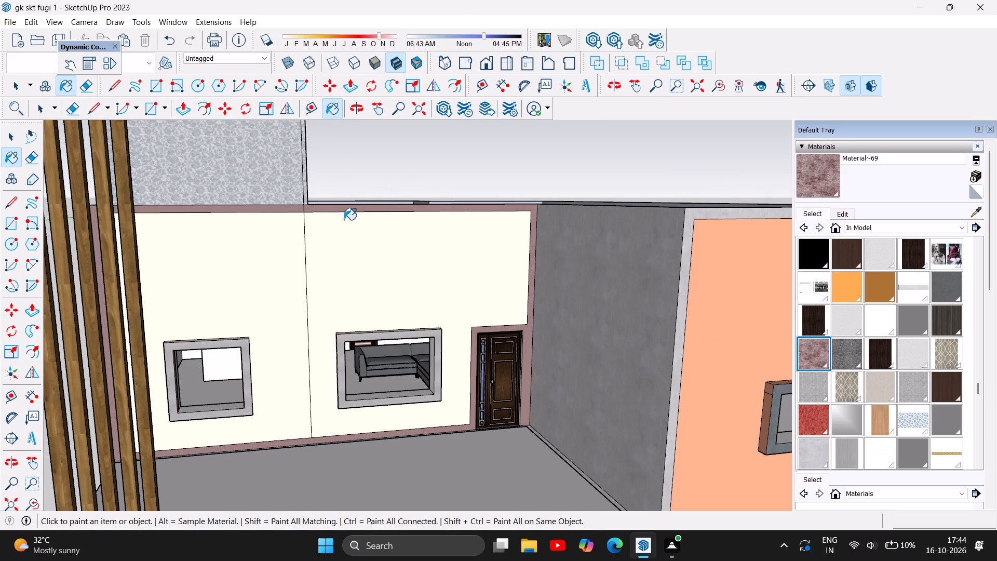
{"action": "scroll", "coordinate": [344, 220], "scroll_direction": "down", "scroll_amount": 3}
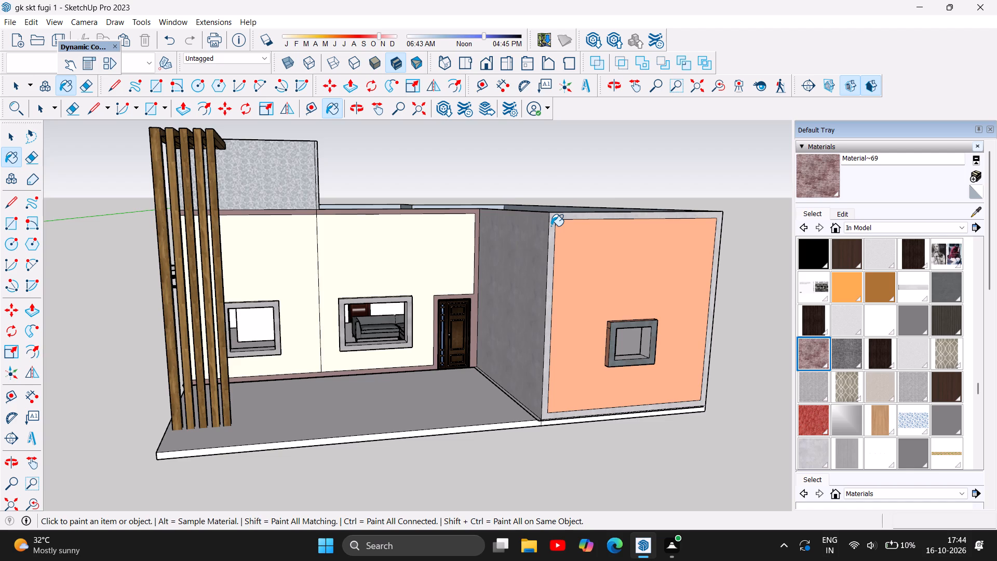
{"action": "left_click", "coordinate": [551, 226]}
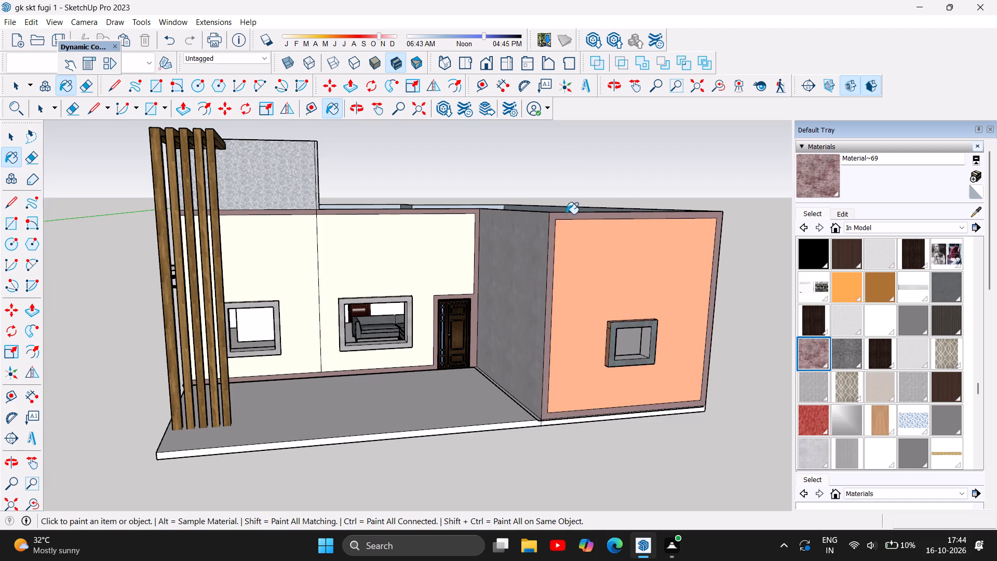
Inspect the front borders against the walls and window surrounds from near and far.
{"action": "scroll", "coordinate": [278, 279], "scroll_direction": "down", "scroll_amount": 4}
{"action": "scroll", "coordinate": [372, 274], "scroll_direction": "up", "scroll_amount": 4}
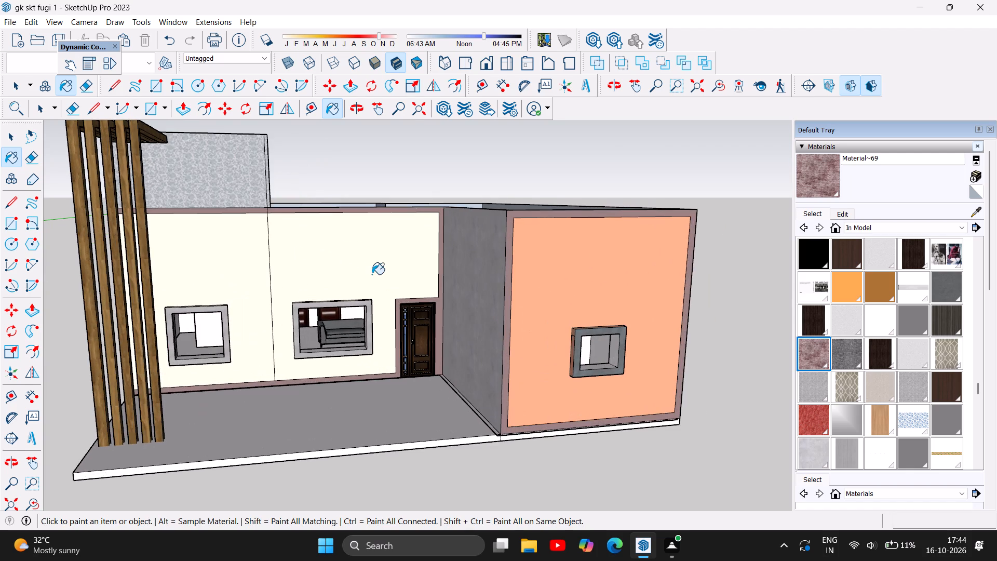
{"action": "scroll", "coordinate": [435, 250], "scroll_direction": "up", "scroll_amount": 4}
{"action": "scroll", "coordinate": [430, 258], "scroll_direction": "down", "scroll_amount": 5}
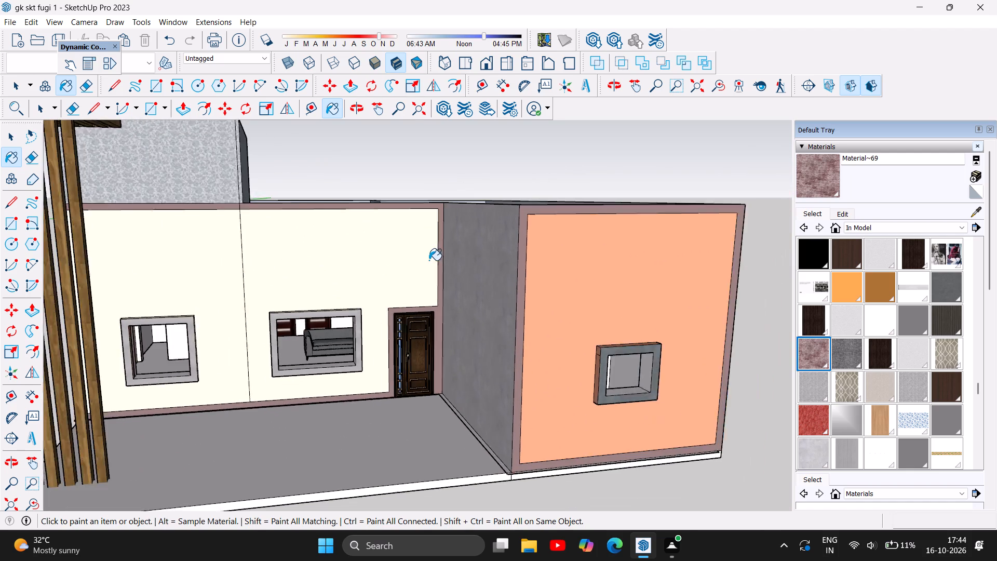
{"action": "scroll", "coordinate": [427, 284], "scroll_direction": "down", "scroll_amount": 5}
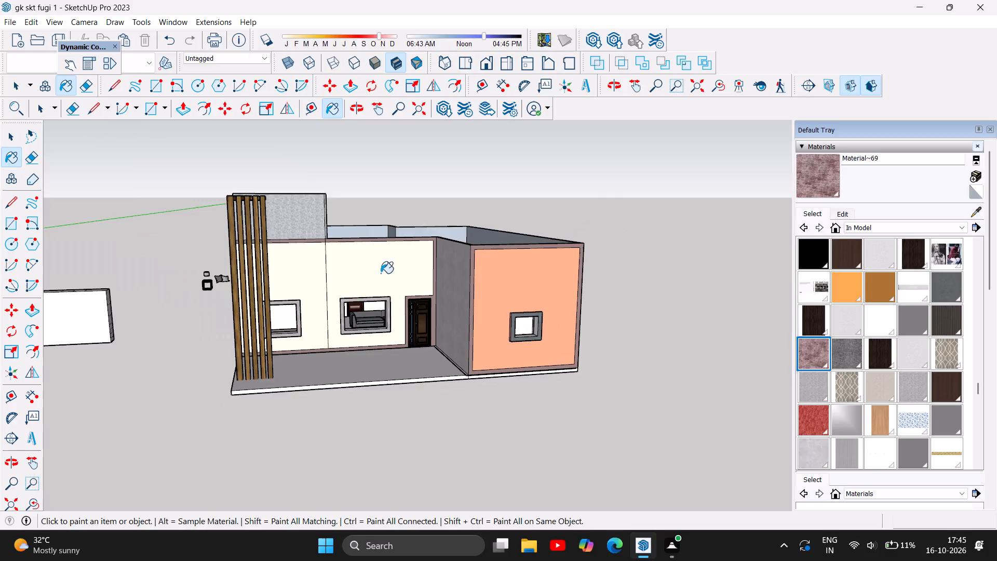
{"action": "scroll", "coordinate": [328, 268], "scroll_direction": "up", "scroll_amount": 8}
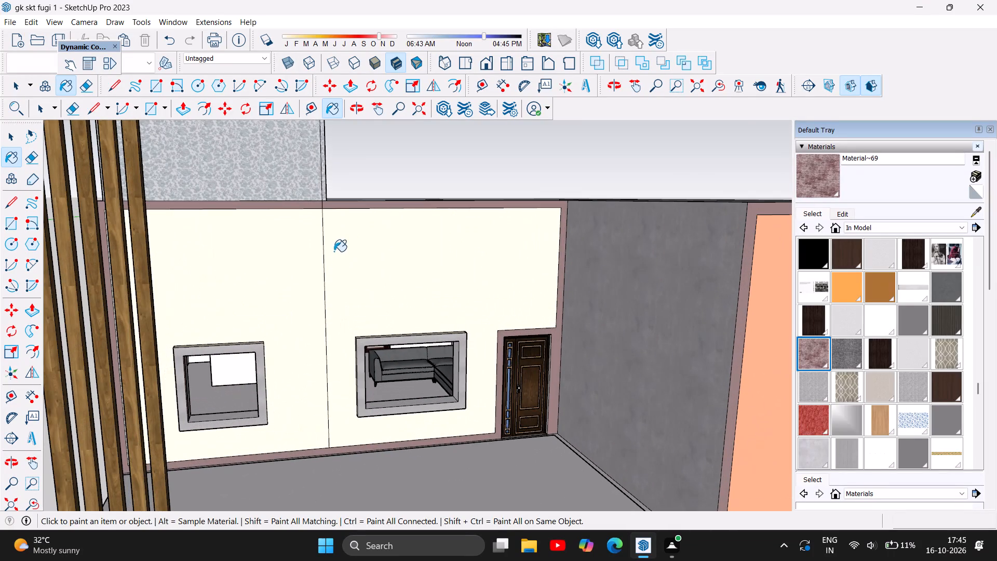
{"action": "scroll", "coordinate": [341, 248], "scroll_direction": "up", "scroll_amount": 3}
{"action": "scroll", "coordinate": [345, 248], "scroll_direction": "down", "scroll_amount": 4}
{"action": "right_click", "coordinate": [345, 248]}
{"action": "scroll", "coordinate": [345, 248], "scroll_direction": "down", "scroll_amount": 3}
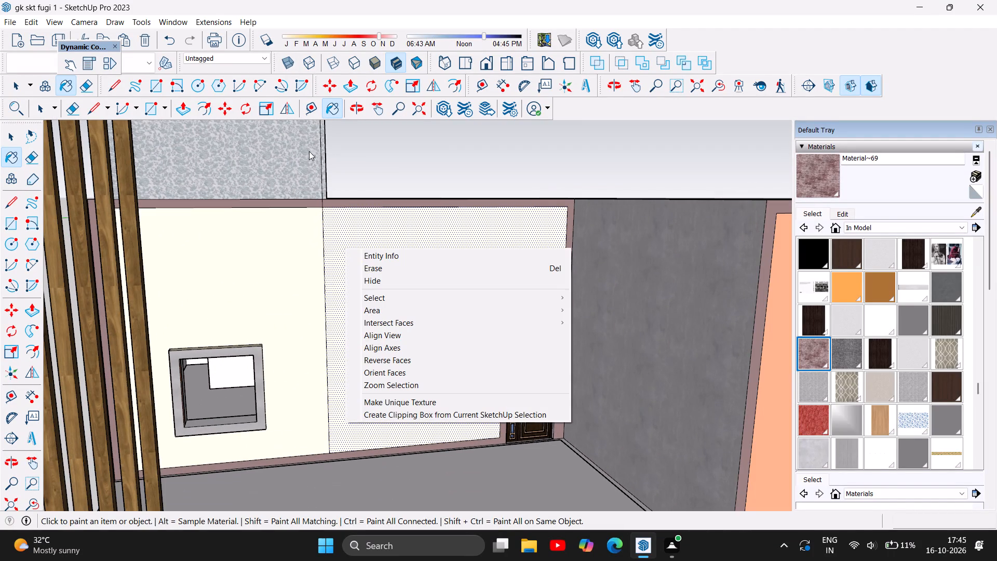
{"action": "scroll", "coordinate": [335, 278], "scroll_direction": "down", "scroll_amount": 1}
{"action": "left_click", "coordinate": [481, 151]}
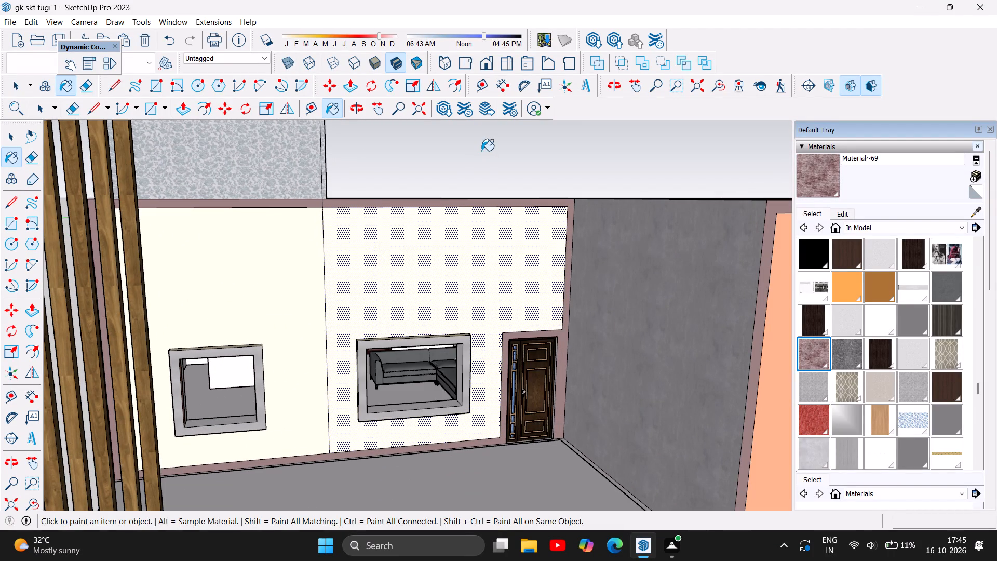
Draw a stepped outline from the stone-textured parapet's top corner: about 8' 6" across, 13' 2" down, 7' back above the window, and 8' 1" down.
{"action": "scroll", "coordinate": [468, 180], "scroll_direction": "down", "scroll_amount": 5}
{"action": "scroll", "coordinate": [564, 149], "scroll_direction": "up", "scroll_amount": 4}
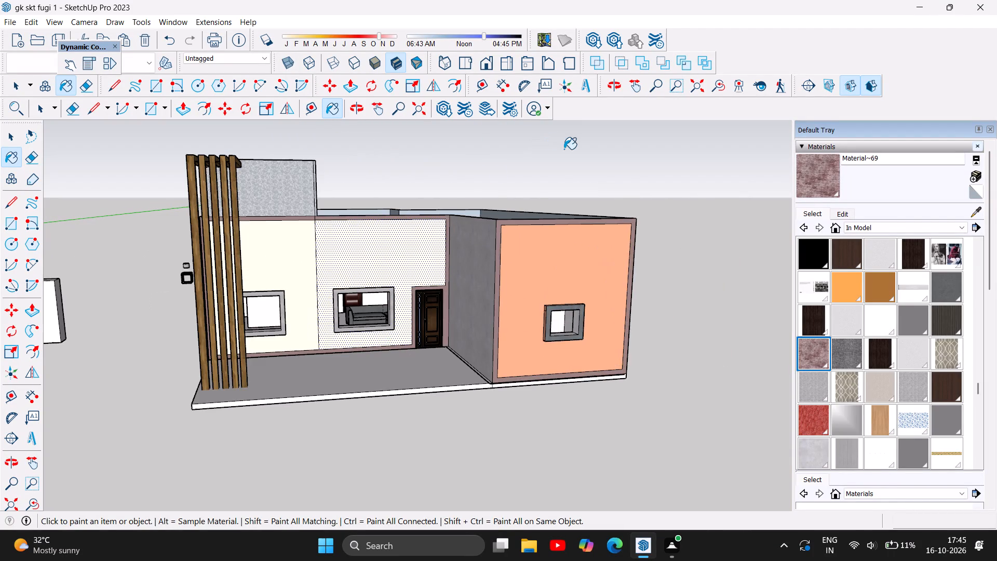
{"action": "scroll", "coordinate": [516, 192], "scroll_direction": "up", "scroll_amount": 1}
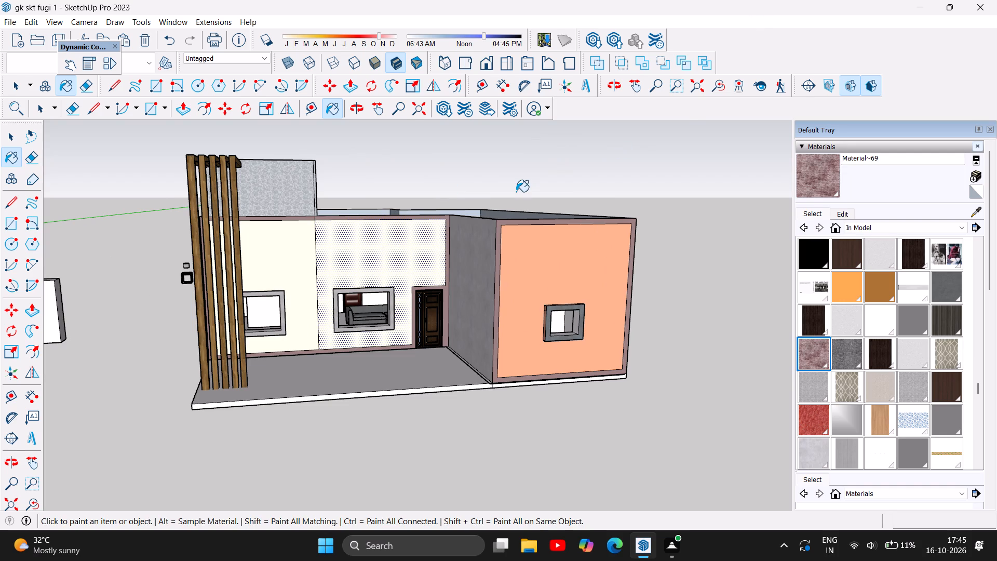
{"action": "scroll", "coordinate": [516, 192], "scroll_direction": "up", "scroll_amount": 1}
{"action": "scroll", "coordinate": [516, 192], "scroll_direction": "down", "scroll_amount": 2}
{"action": "scroll", "coordinate": [533, 189], "scroll_direction": "up", "scroll_amount": 1}
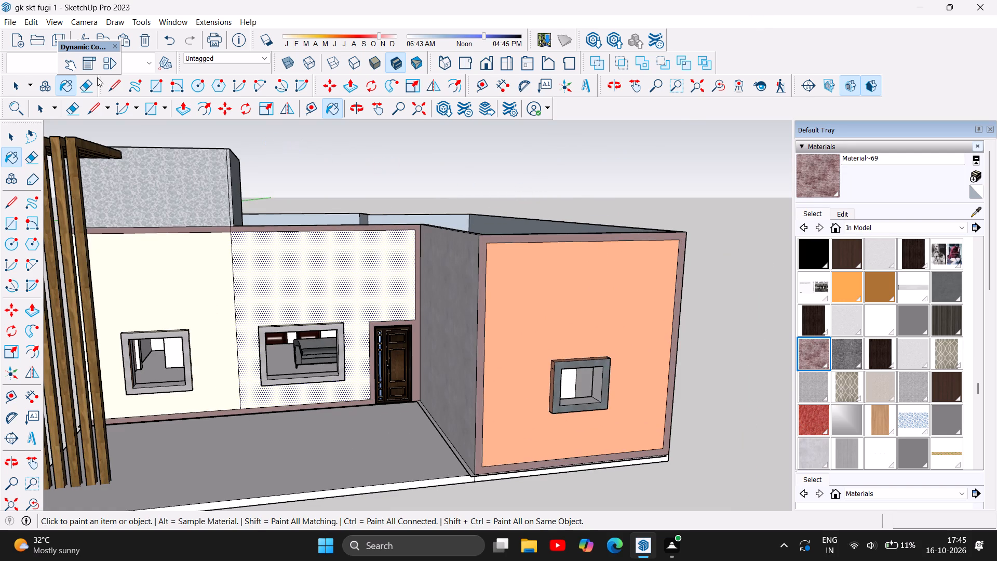
{"action": "left_click", "coordinate": [118, 89]}
{"action": "double_click", "coordinate": [232, 148]}
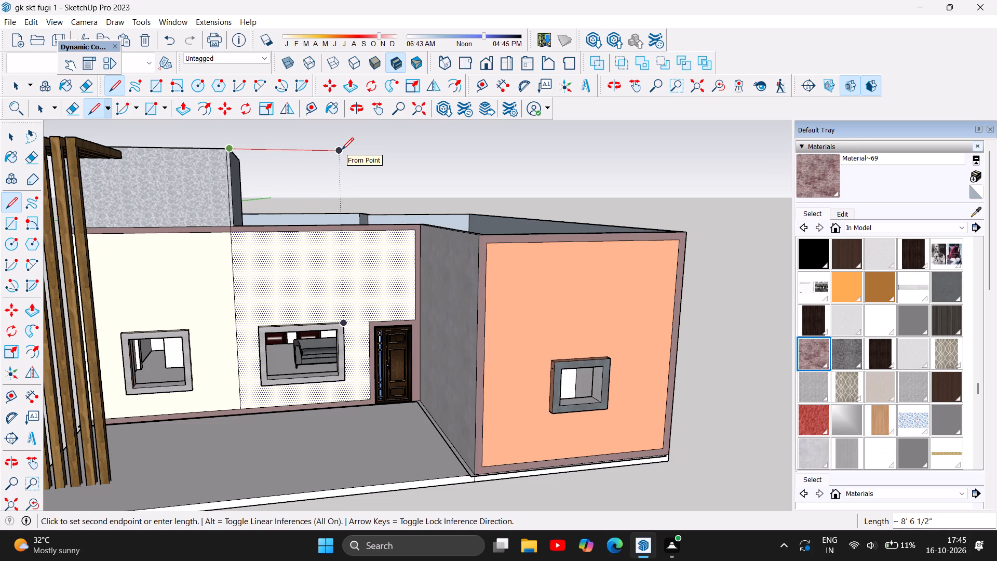
{"action": "left_click", "coordinate": [342, 150]}
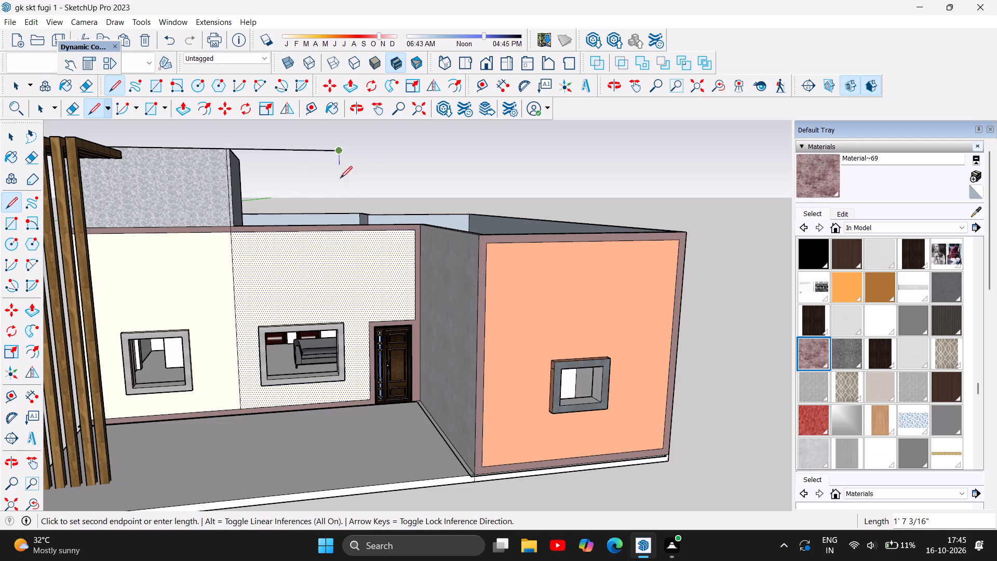
{"action": "left_click", "coordinate": [345, 311]}
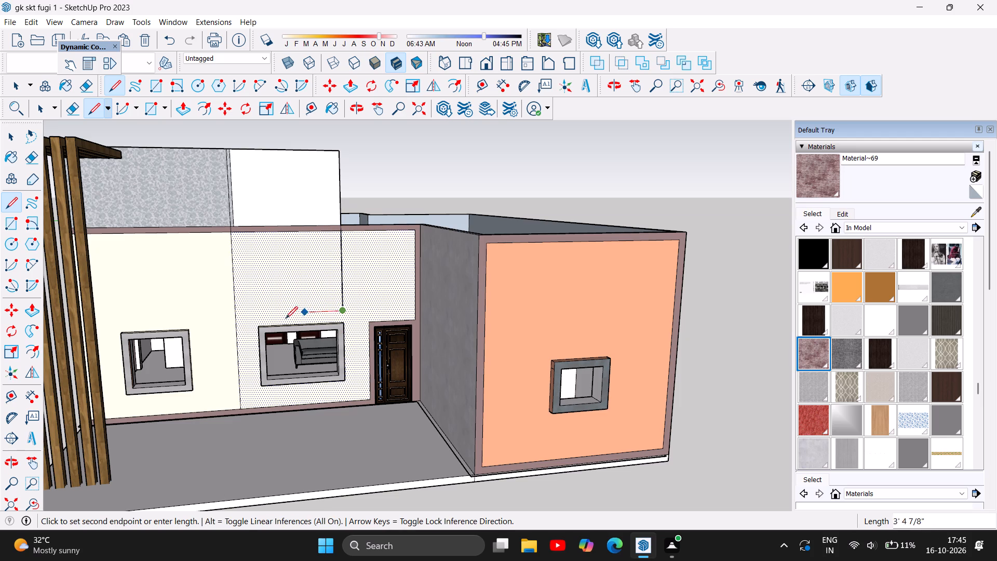
{"action": "left_click", "coordinate": [259, 313]}
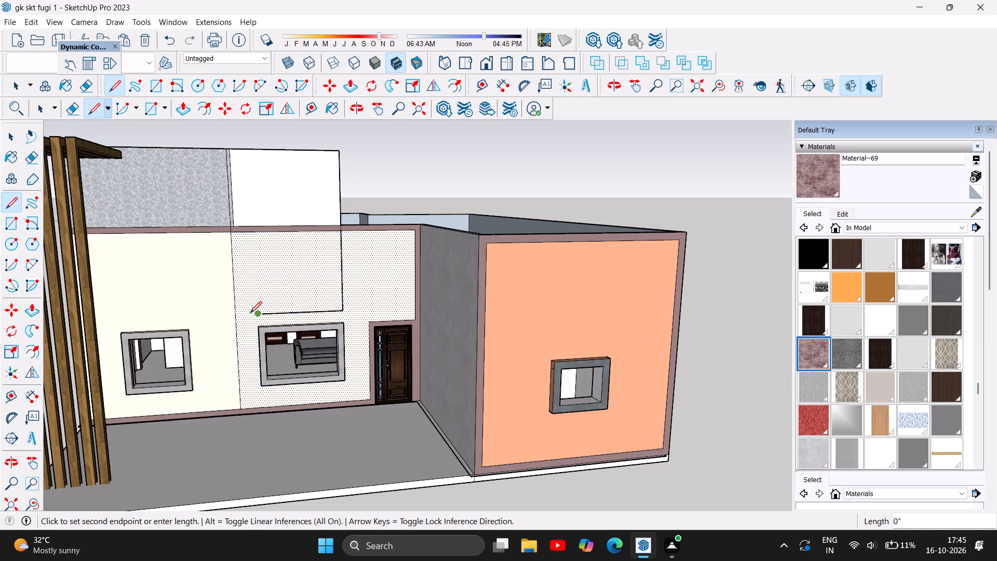
{"action": "double_click", "coordinate": [250, 313]}
{"action": "left_click", "coordinate": [258, 404]}
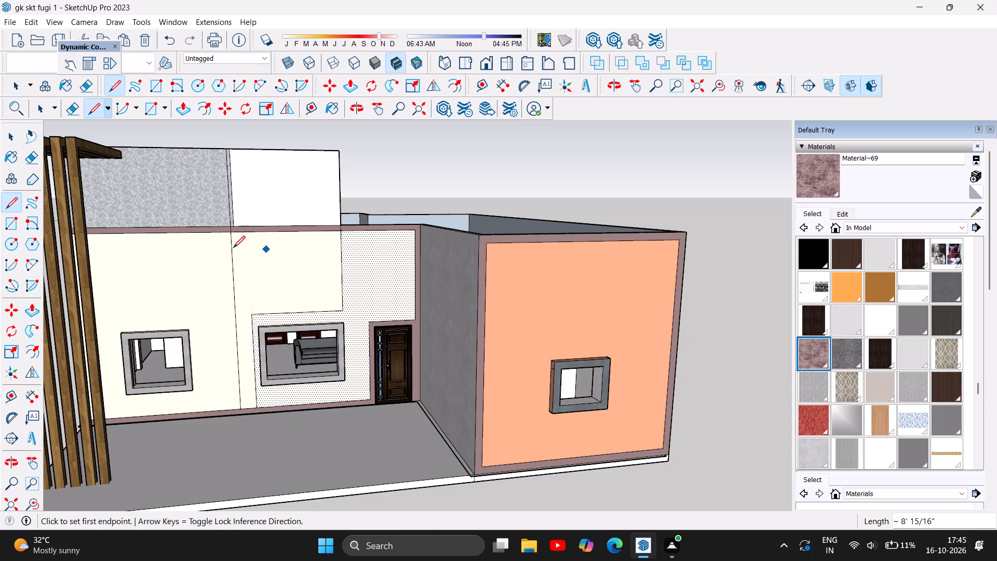
Draw a parallel inner outline on the cream wall above the window, about 8' 3" wide and 5' 5" high, back to the vertical edge.
{"action": "scroll", "coordinate": [238, 242], "scroll_direction": "up", "scroll_amount": 4}
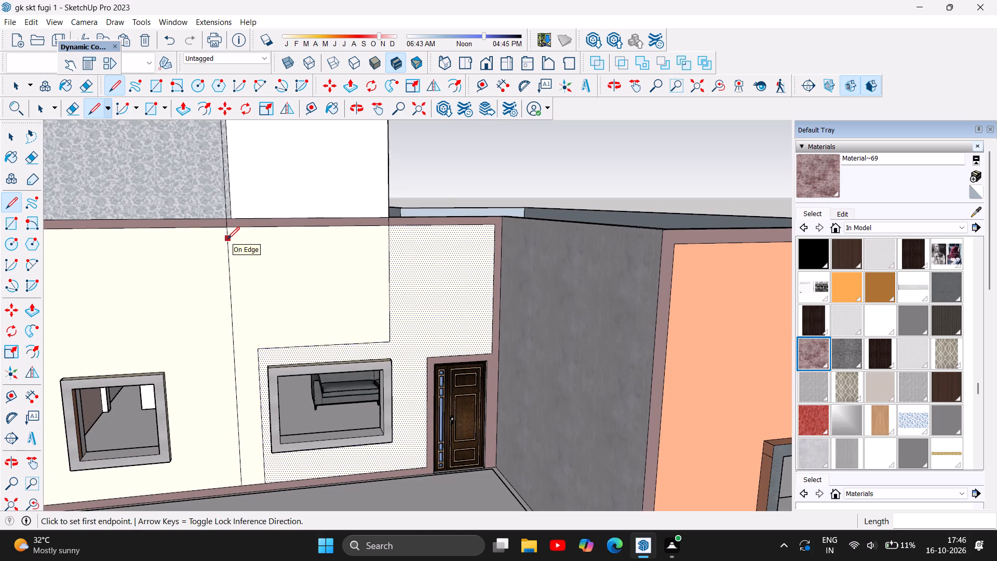
{"action": "left_click", "coordinate": [227, 239]}
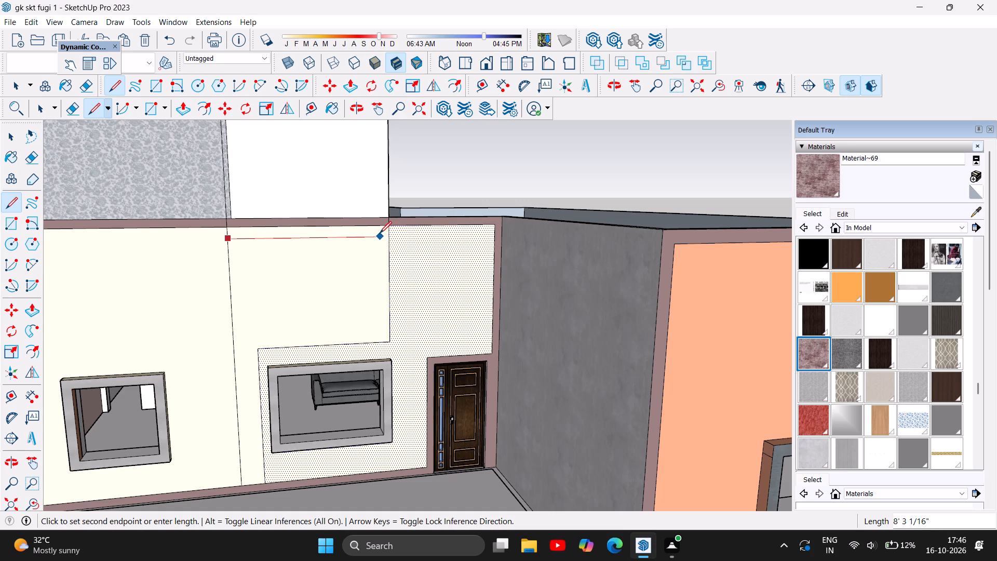
{"action": "left_click", "coordinate": [380, 233]}
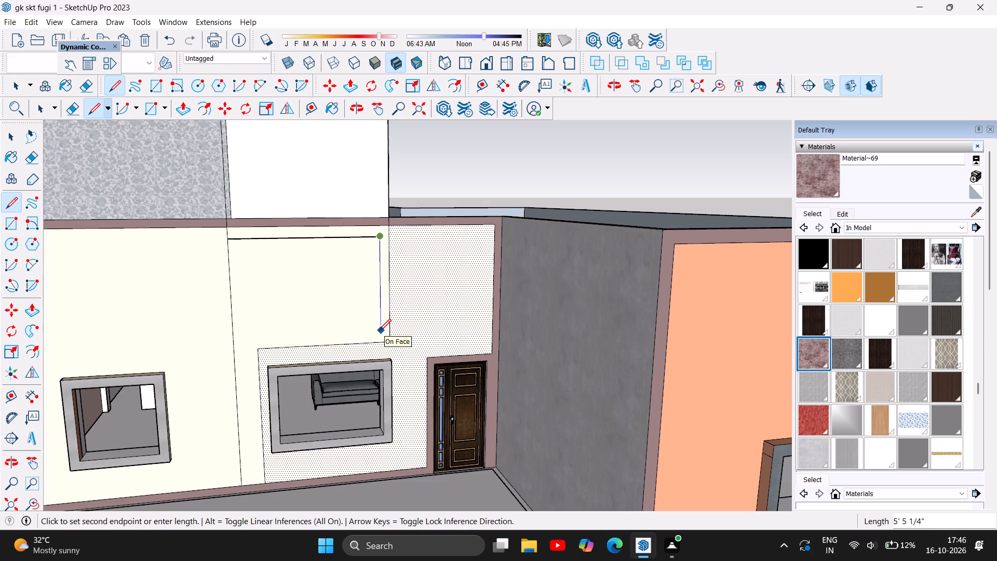
{"action": "left_click", "coordinate": [379, 331]}
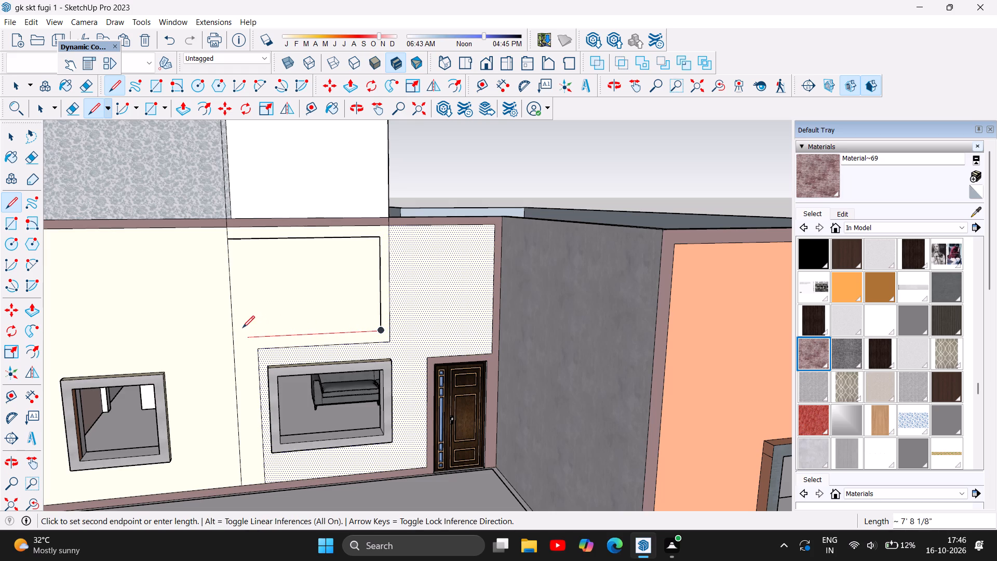
{"action": "left_click", "coordinate": [236, 336]}
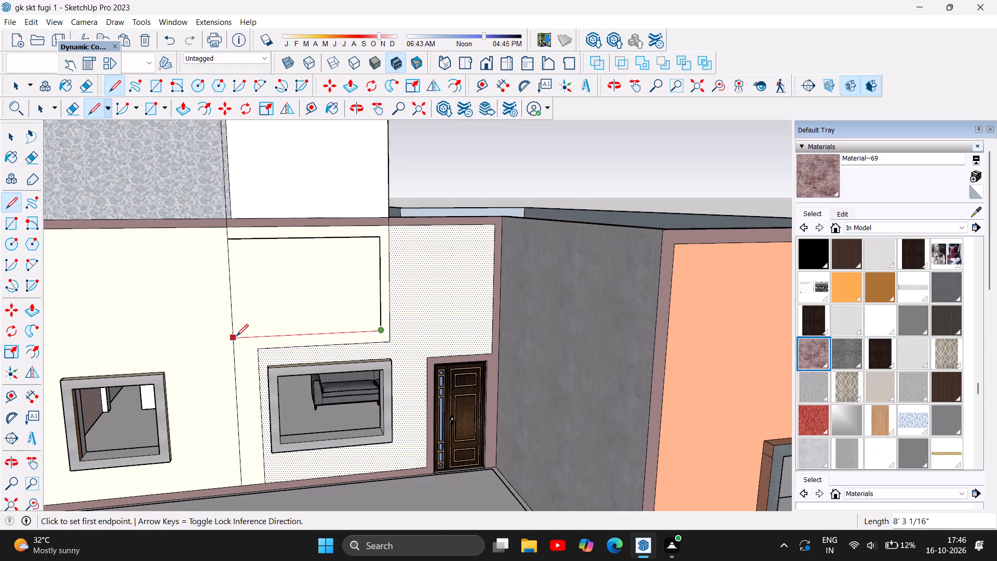
Draw inner border lines on the white panel above the wall, going up from its base and about 8' across to its outer edge.
{"action": "scroll", "coordinate": [309, 276], "scroll_direction": "down", "scroll_amount": 5}
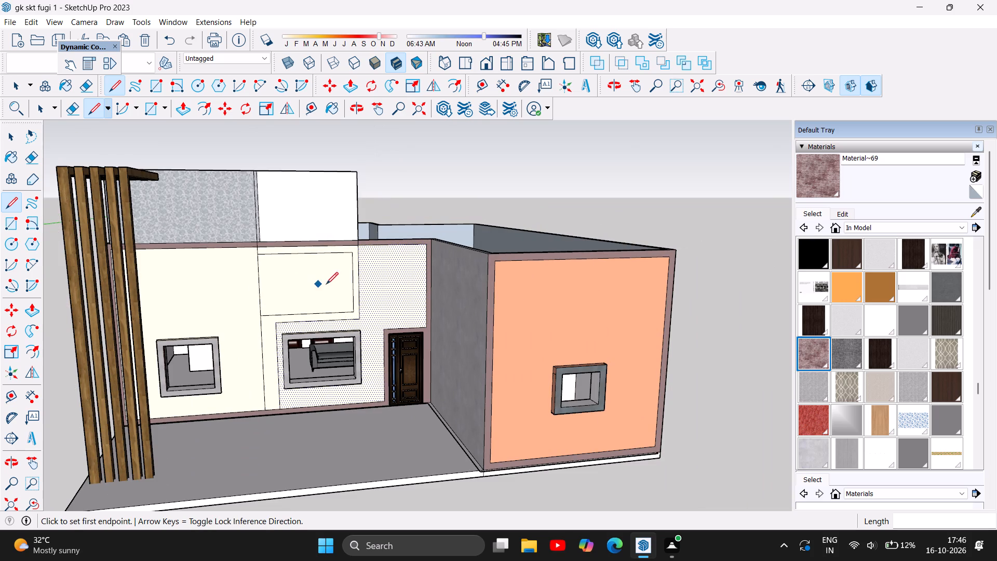
{"action": "scroll", "coordinate": [288, 221], "scroll_direction": "up", "scroll_amount": 5}
{"action": "scroll", "coordinate": [263, 256], "scroll_direction": "up", "scroll_amount": 4}
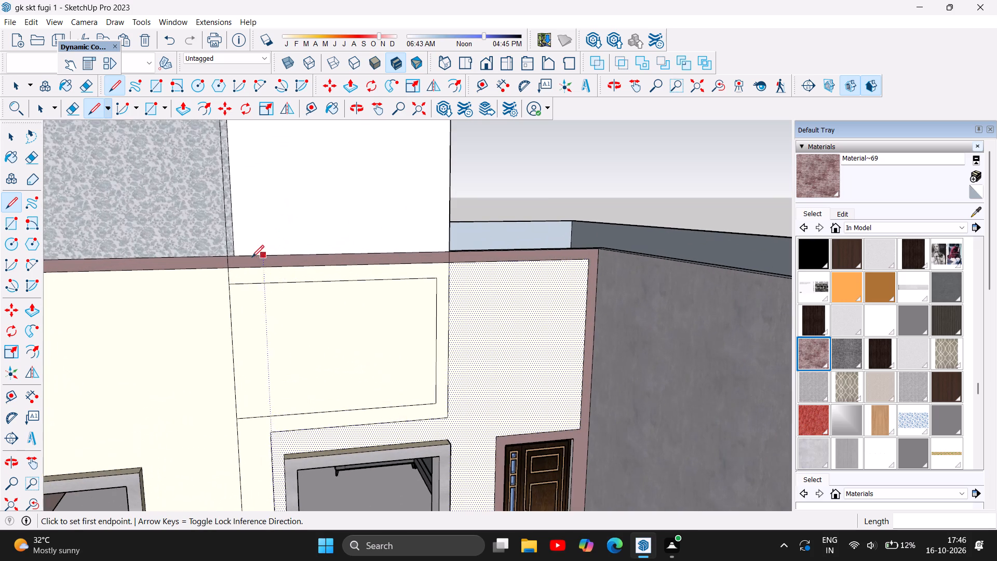
{"action": "double_click", "coordinate": [225, 257]}
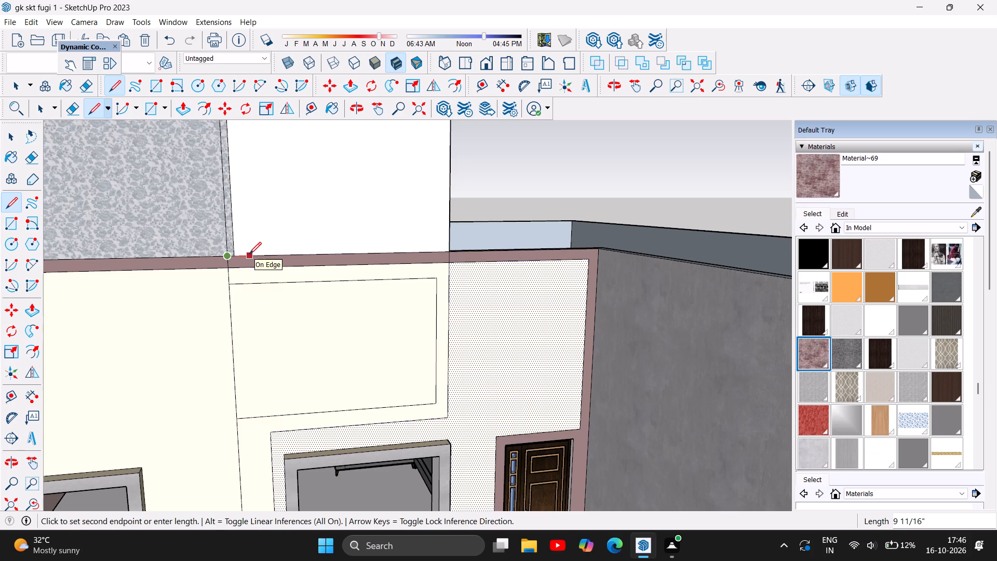
{"action": "left_click", "coordinate": [249, 254]}
{"action": "scroll", "coordinate": [257, 216], "scroll_direction": "down", "scroll_amount": 1}
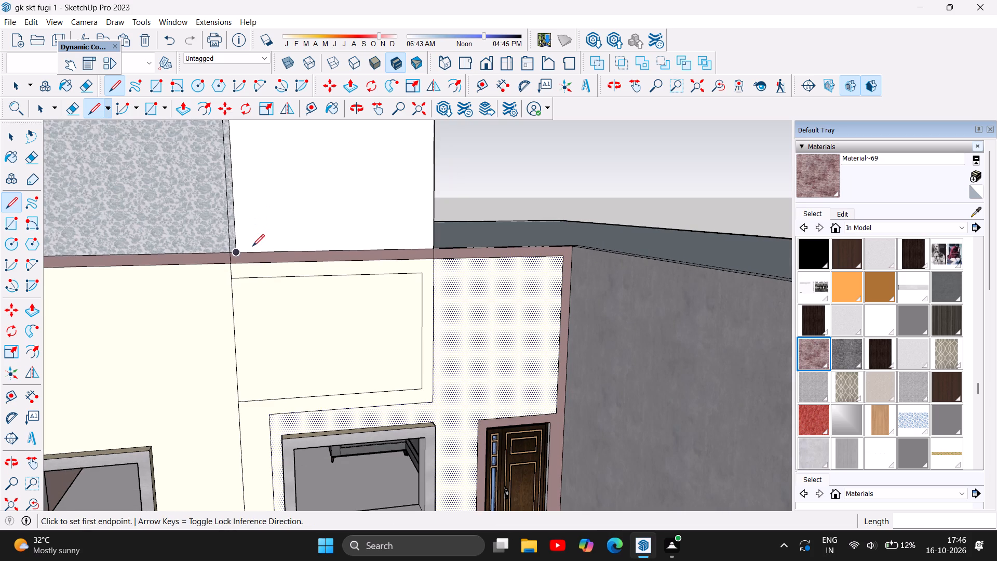
{"action": "left_click", "coordinate": [250, 253]}
{"action": "scroll", "coordinate": [251, 219], "scroll_direction": "down", "scroll_amount": 2}
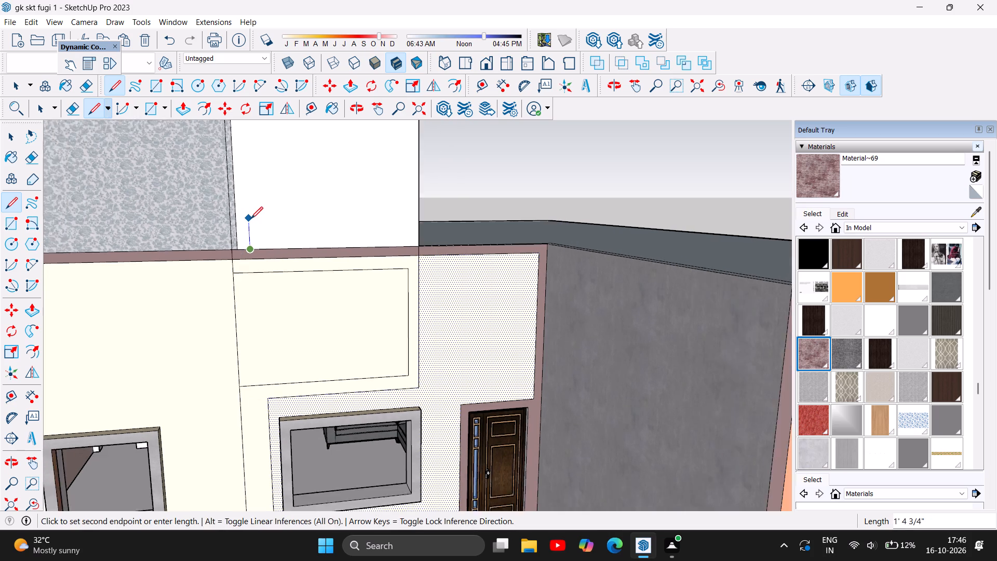
{"action": "scroll", "coordinate": [251, 219], "scroll_direction": "down", "scroll_amount": 4}
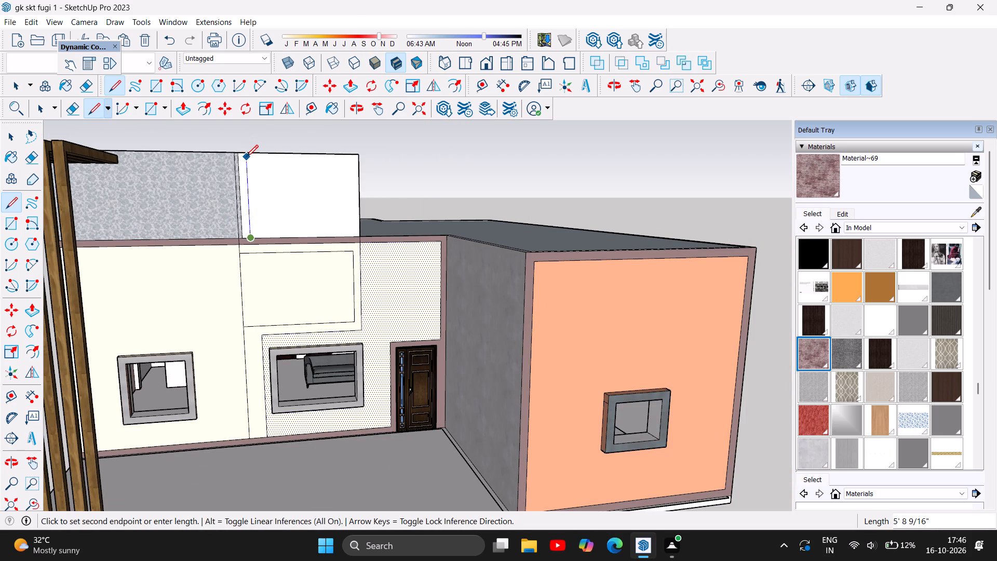
{"action": "left_click", "coordinate": [246, 162]}
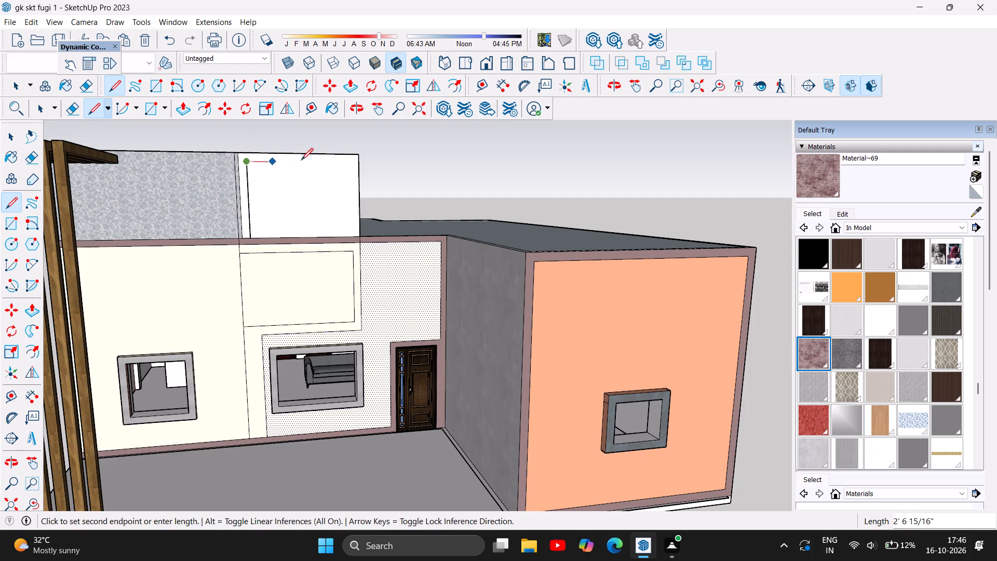
{"action": "double_click", "coordinate": [358, 164]}
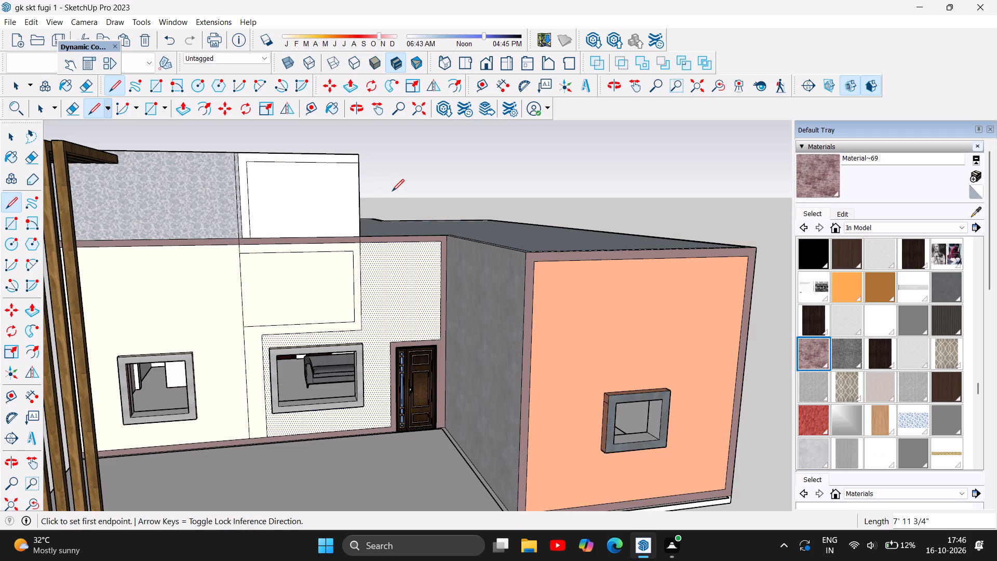
{"action": "key", "text": "Escape"}
Paint the stepped band, the white panel's border and the wall-border segment between them with the red textured material.
{"action": "left_click", "coordinate": [813, 412]}
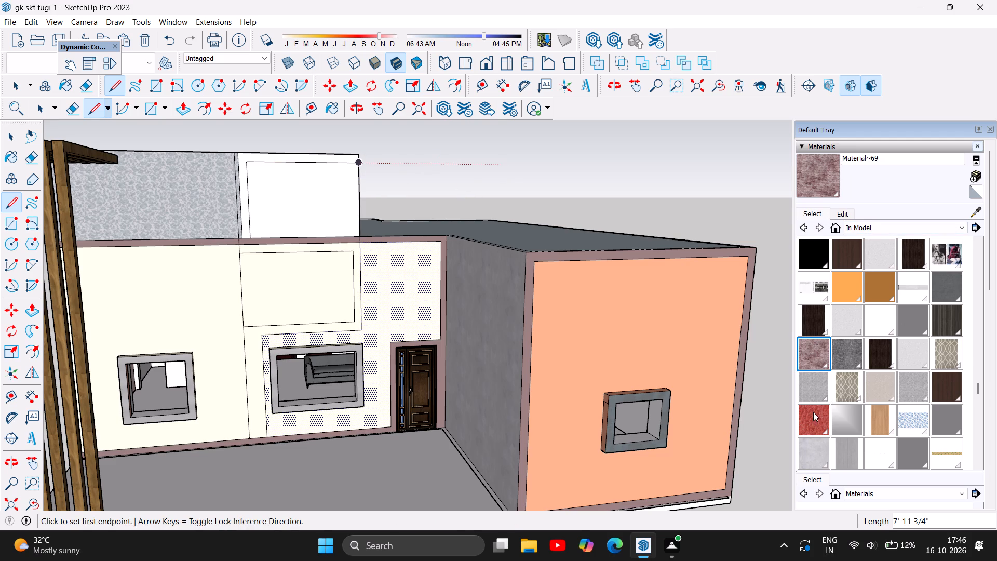
{"action": "left_click", "coordinate": [288, 250]}
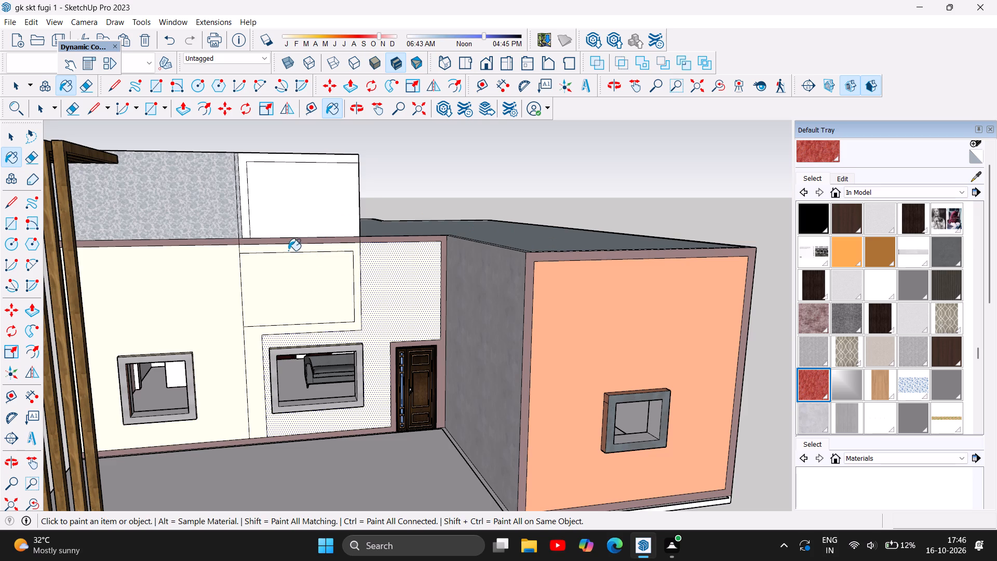
{"action": "left_click", "coordinate": [244, 208]}
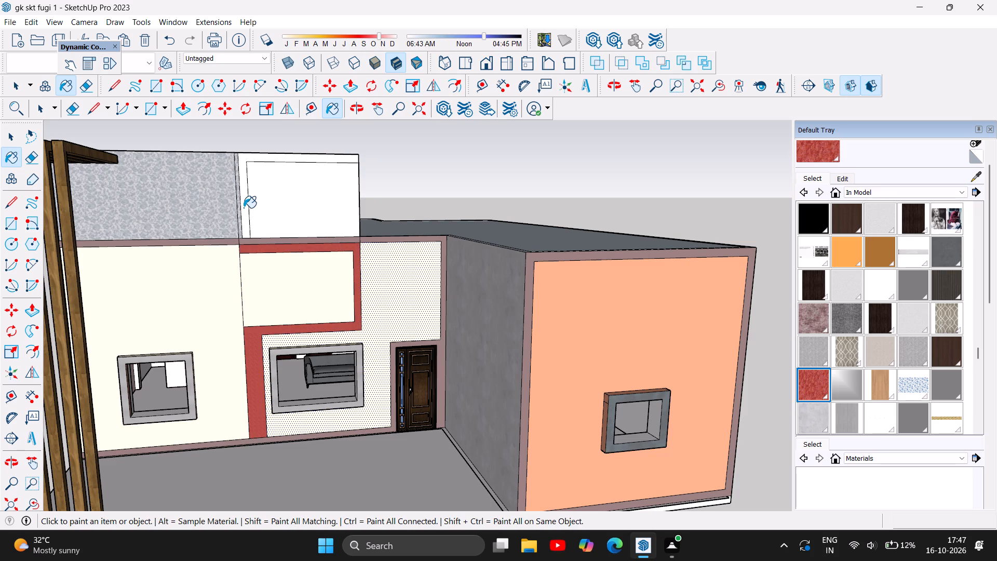
{"action": "scroll", "coordinate": [390, 263], "scroll_direction": "down", "scroll_amount": 3}
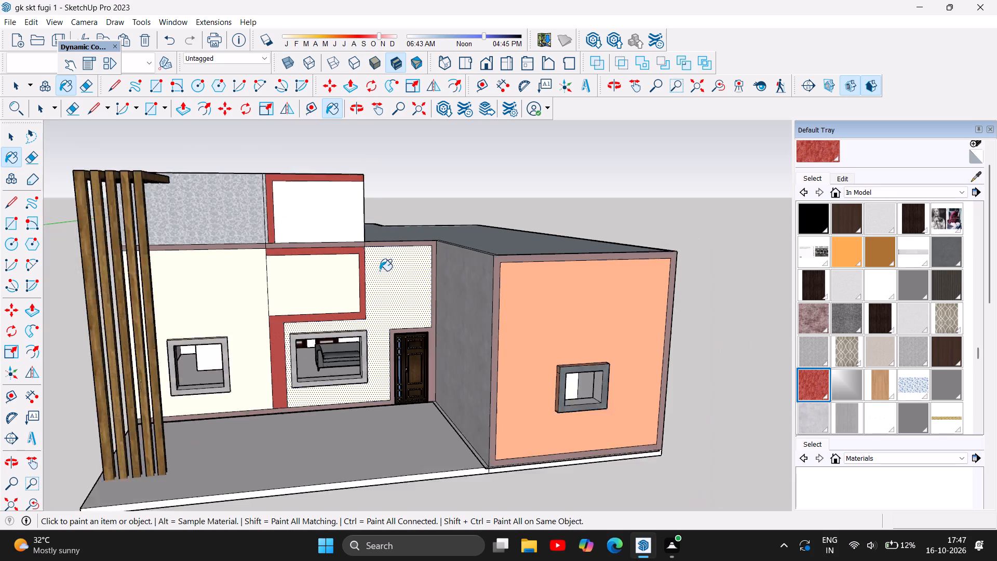
{"action": "scroll", "coordinate": [380, 271], "scroll_direction": "down", "scroll_amount": 1}
{"action": "scroll", "coordinate": [288, 237], "scroll_direction": "up", "scroll_amount": 5}
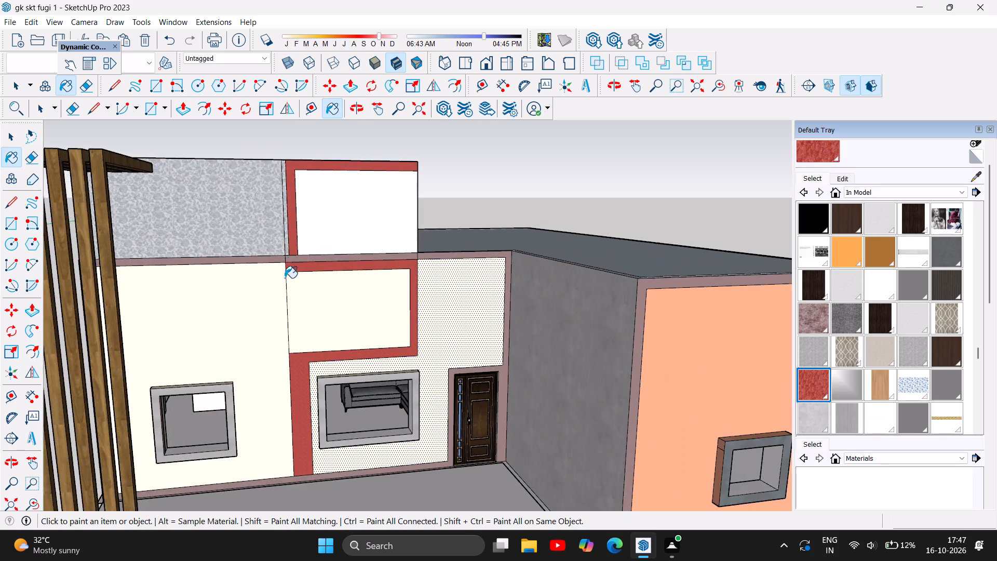
{"action": "scroll", "coordinate": [284, 274], "scroll_direction": "up", "scroll_amount": 5}
{"action": "double_click", "coordinate": [299, 254]}
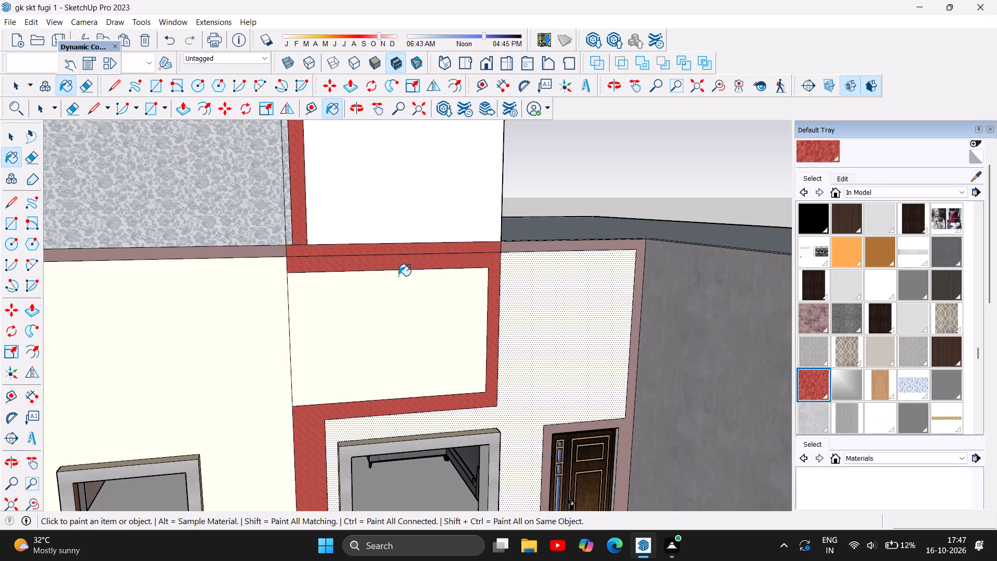
Inspect the red stepped band against the rest of the front facade and roof from near and far.
{"action": "scroll", "coordinate": [398, 276], "scroll_direction": "down", "scroll_amount": 8}
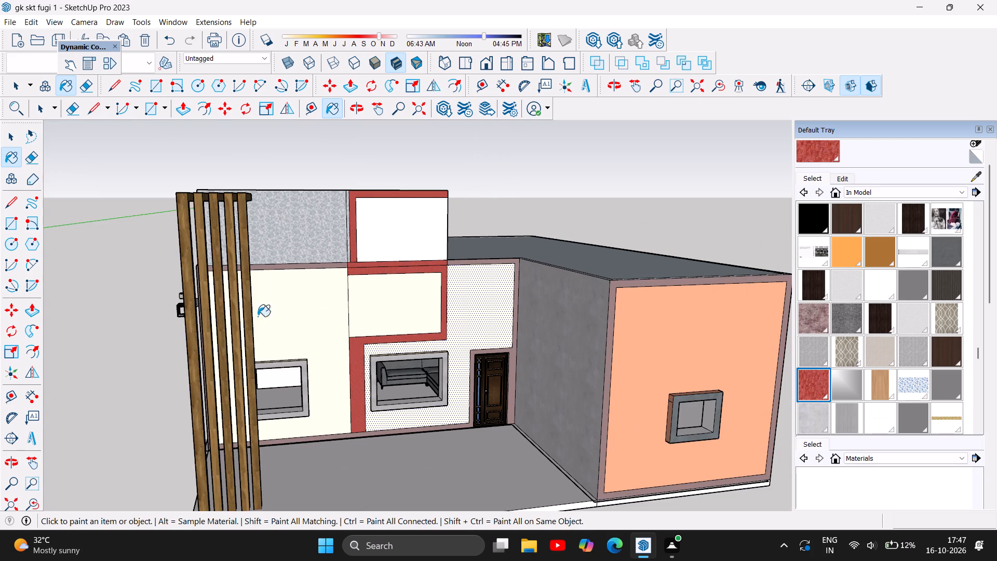
{"action": "scroll", "coordinate": [232, 316], "scroll_direction": "down", "scroll_amount": 5}
{"action": "scroll", "coordinate": [605, 230], "scroll_direction": "up", "scroll_amount": 4}
{"action": "scroll", "coordinate": [597, 239], "scroll_direction": "down", "scroll_amount": 1}
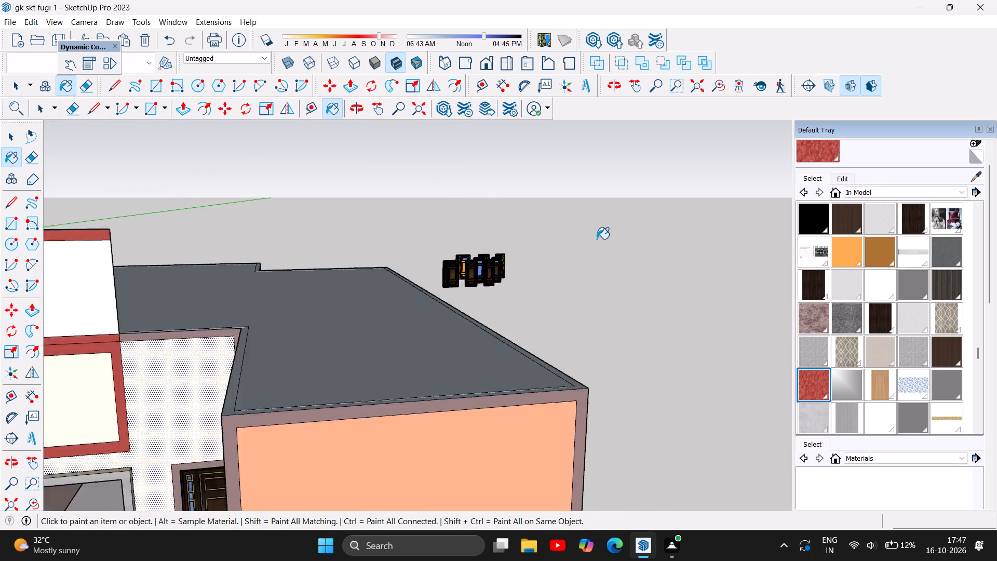
{"action": "scroll", "coordinate": [597, 239], "scroll_direction": "down", "scroll_amount": 3}
{"action": "scroll", "coordinate": [376, 486], "scroll_direction": "up", "scroll_amount": 1}
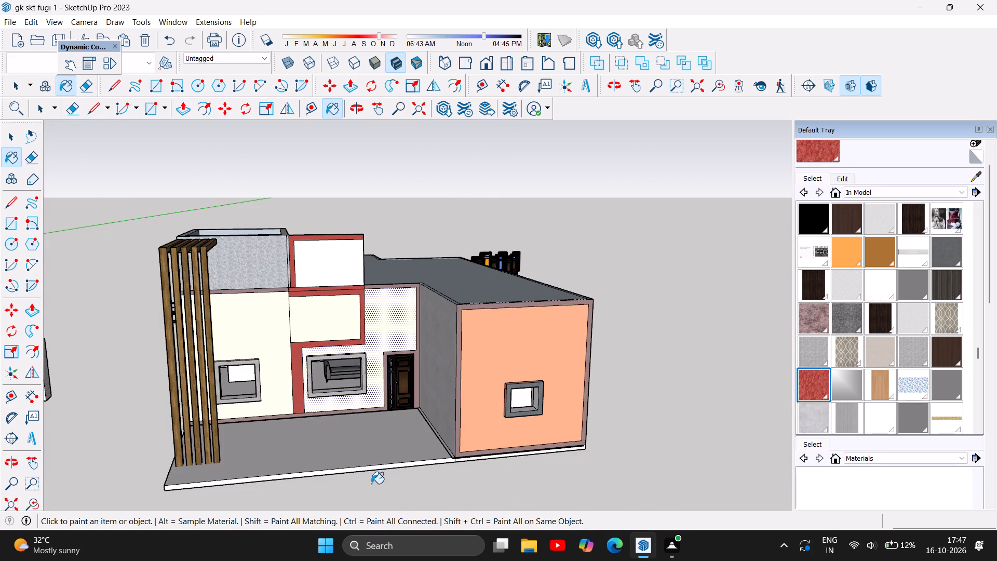
Paint the remaining narrow strip beside the upper white panel's vertical border with the red textured material.
{"action": "scroll", "coordinate": [371, 484], "scroll_direction": "up", "scroll_amount": 6}
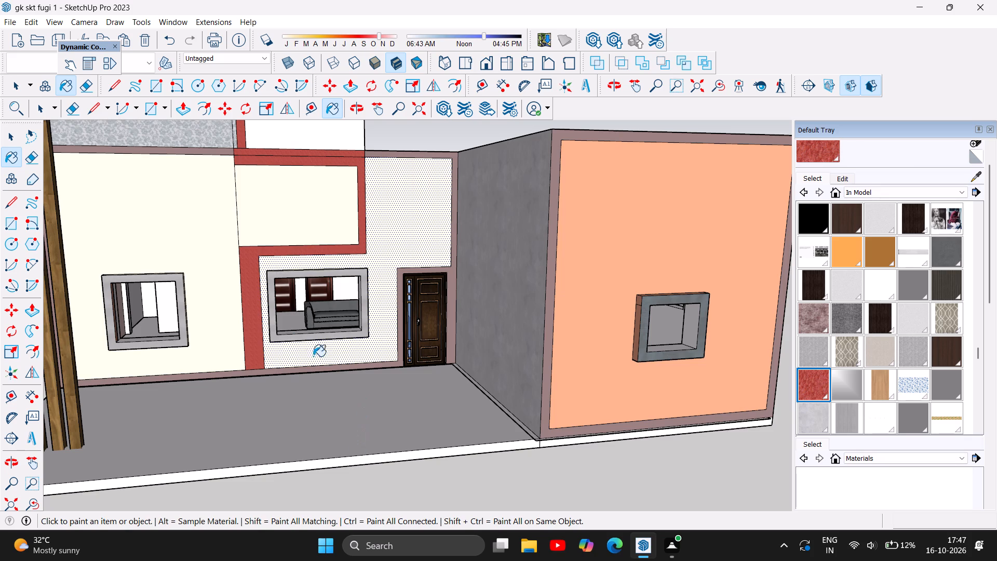
{"action": "scroll", "coordinate": [232, 136], "scroll_direction": "up", "scroll_amount": 9}
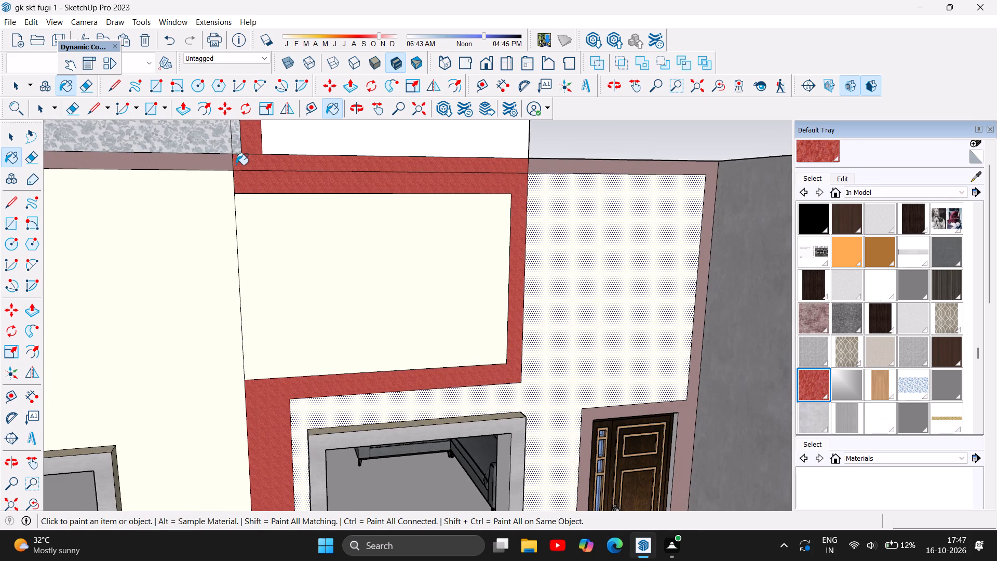
{"action": "left_click", "coordinate": [232, 142]}
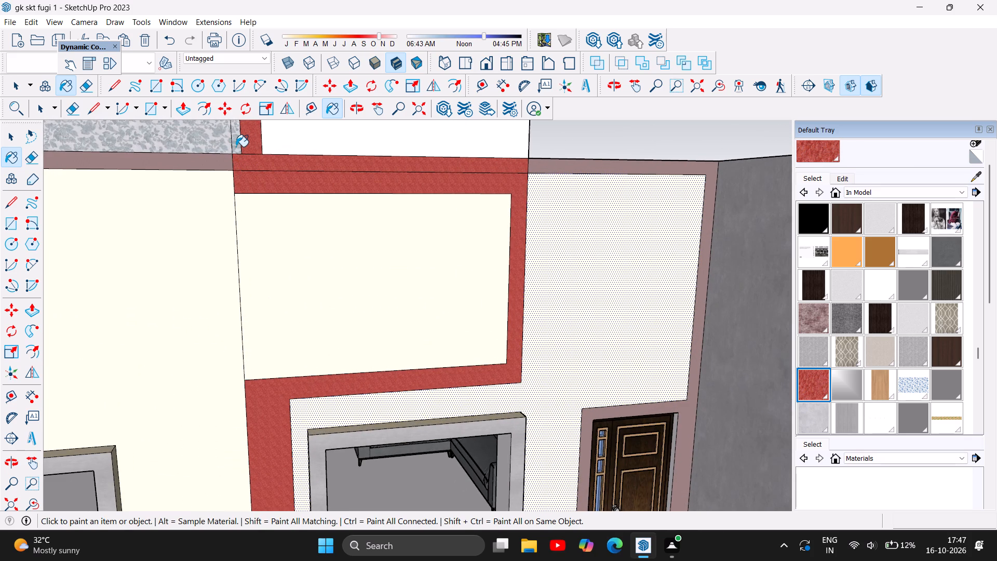
{"action": "scroll", "coordinate": [232, 144], "scroll_direction": "up", "scroll_amount": 4}
{"action": "left_click", "coordinate": [236, 151]}
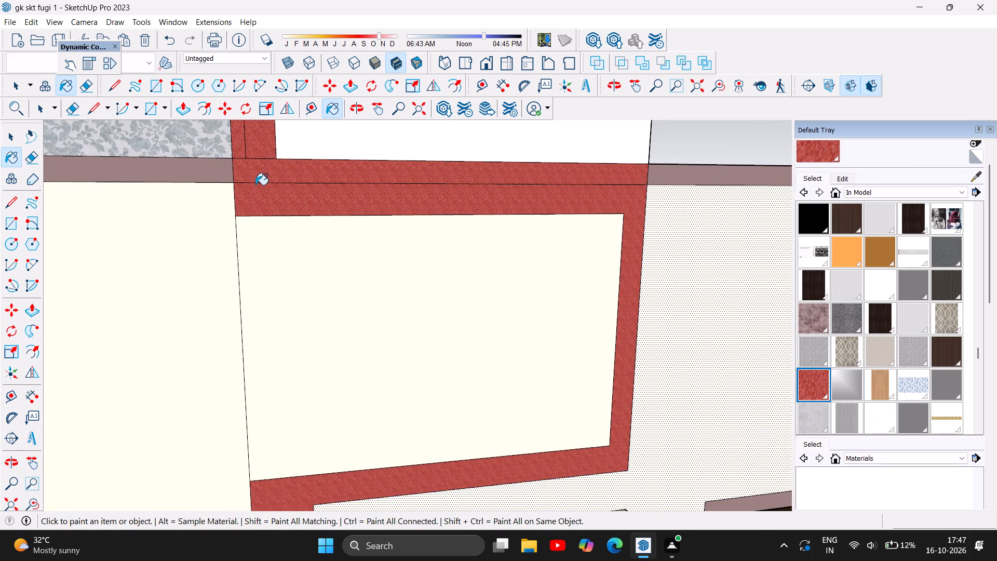
Delete the white face inside the upper panel's red border, leaving an open frame above the roof edge.
{"action": "scroll", "coordinate": [235, 195], "scroll_direction": "down", "scroll_amount": 17}
{"action": "scroll", "coordinate": [231, 247], "scroll_direction": "down", "scroll_amount": 7}
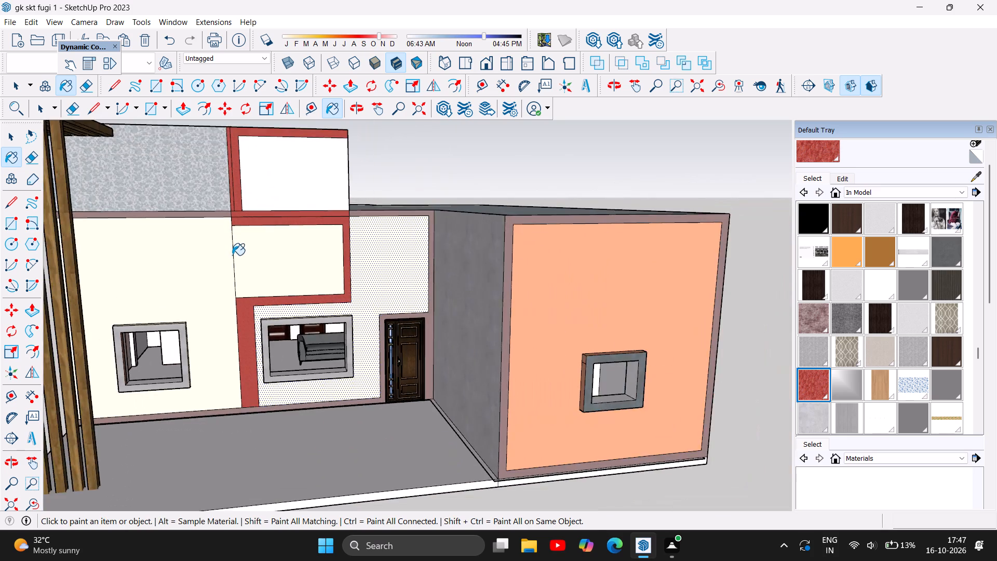
{"action": "scroll", "coordinate": [232, 255], "scroll_direction": "down", "scroll_amount": 4}
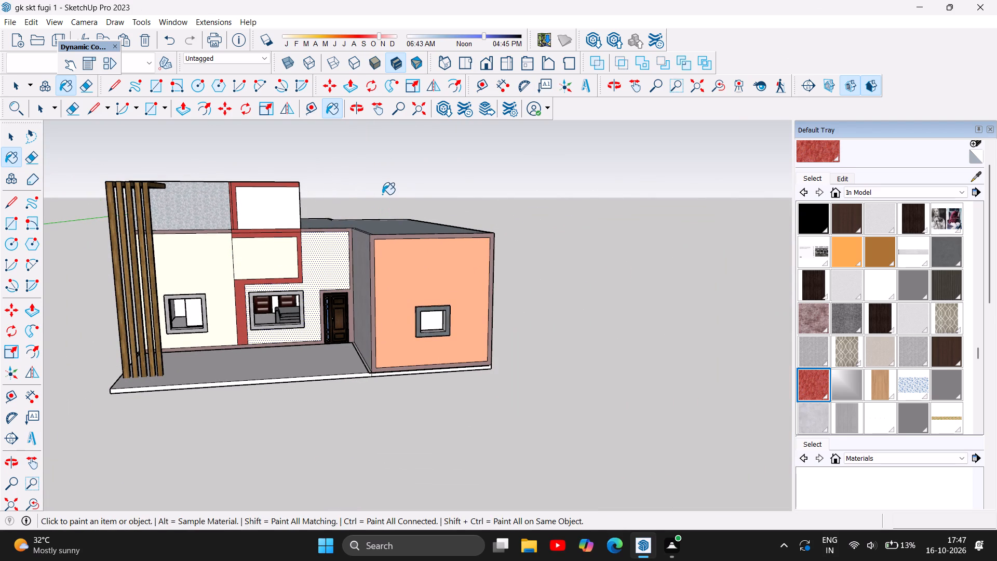
{"action": "scroll", "coordinate": [382, 194], "scroll_direction": "up", "scroll_amount": 2}
{"action": "left_click", "coordinate": [15, 85]}
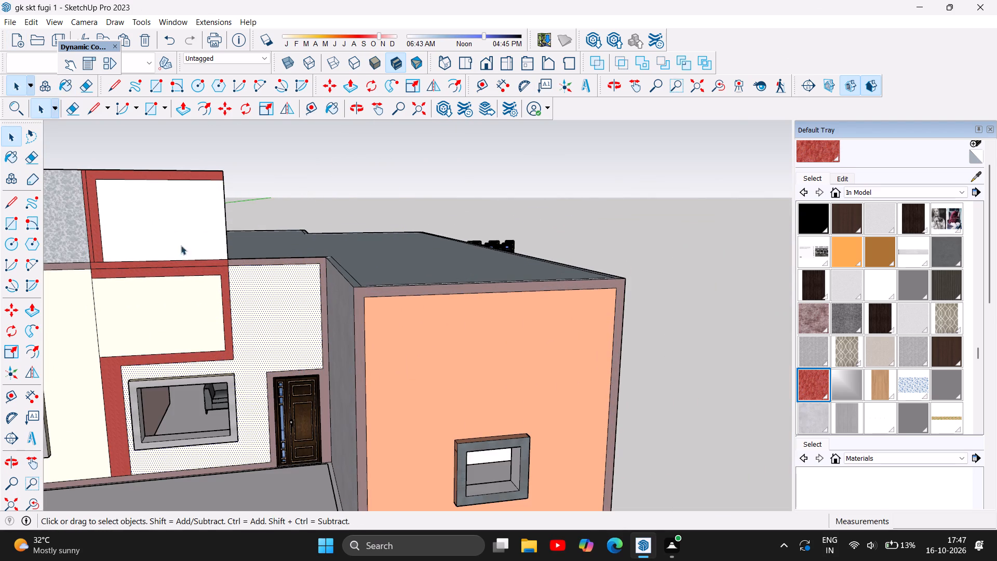
{"action": "left_click", "coordinate": [166, 212]}
{"action": "key", "text": "Delete"}
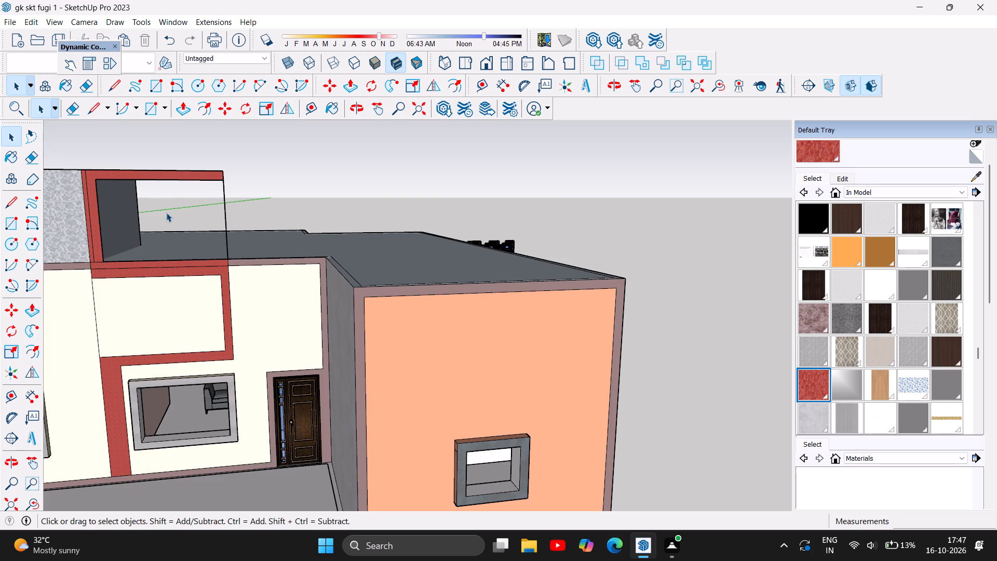
Examine the open red frame and its junction with the stepped band from near and far.
{"action": "scroll", "coordinate": [298, 258], "scroll_direction": "down", "scroll_amount": 5}
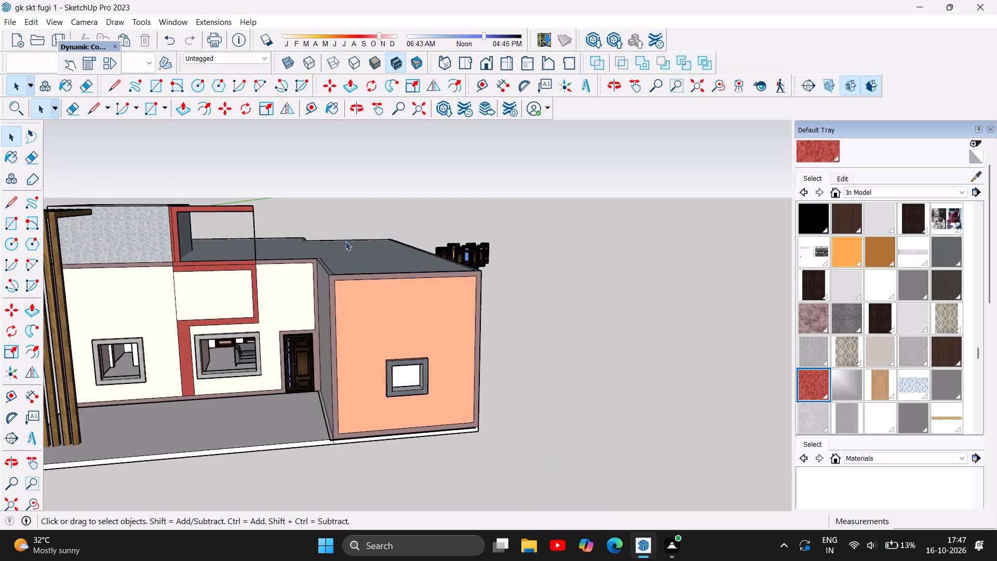
{"action": "scroll", "coordinate": [377, 234], "scroll_direction": "down", "scroll_amount": 5}
{"action": "scroll", "coordinate": [249, 194], "scroll_direction": "up", "scroll_amount": 5}
{"action": "scroll", "coordinate": [350, 243], "scroll_direction": "up", "scroll_amount": 3}
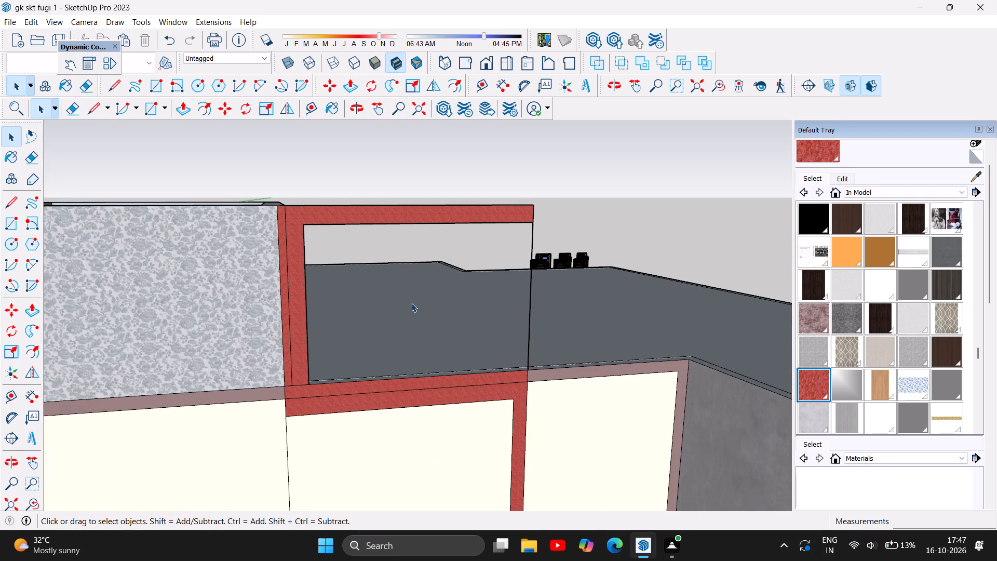
{"action": "scroll", "coordinate": [401, 345], "scroll_direction": "down", "scroll_amount": 4}
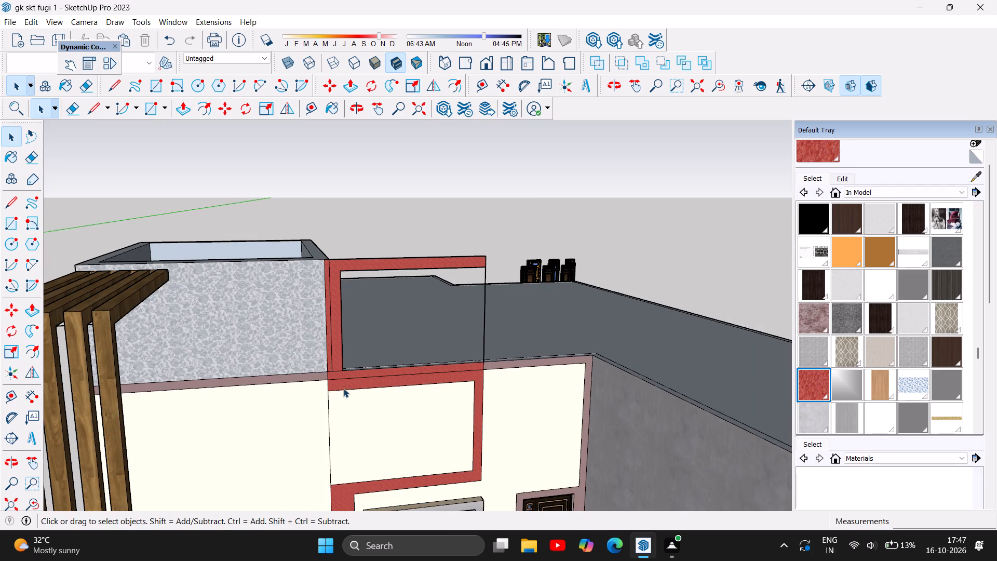
{"action": "scroll", "coordinate": [335, 389], "scroll_direction": "up", "scroll_amount": 12}
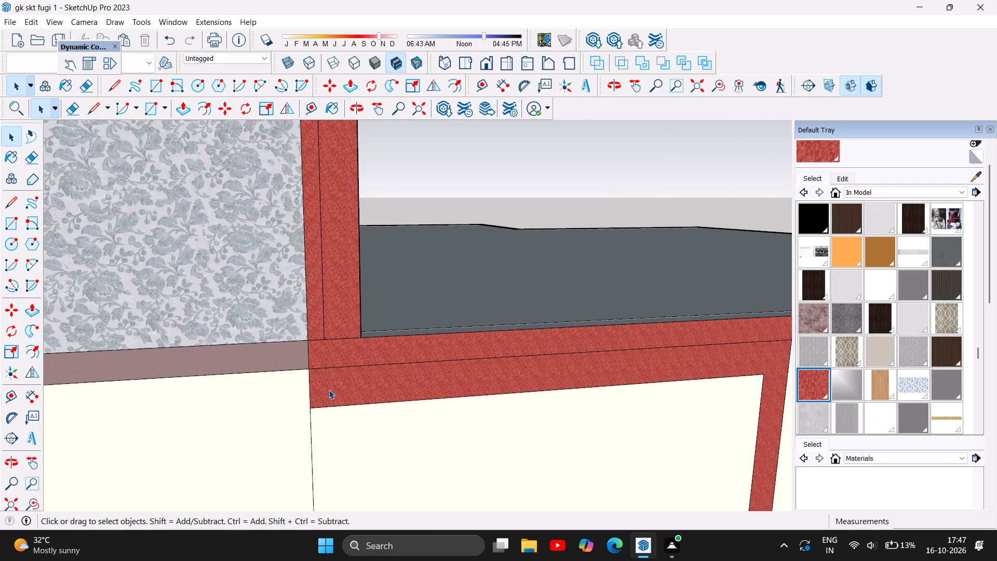
{"action": "scroll", "coordinate": [372, 309], "scroll_direction": "down", "scroll_amount": 15}
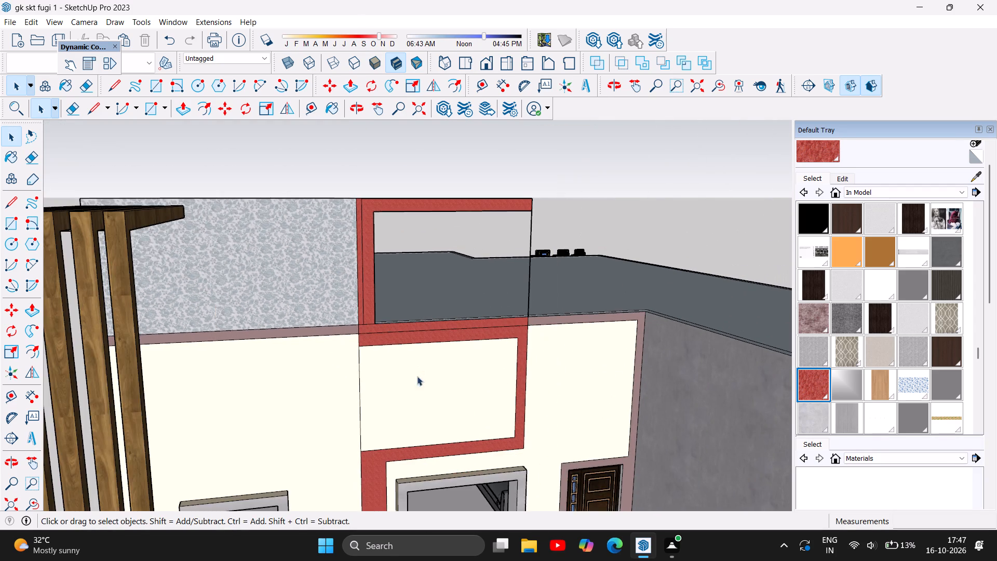
{"action": "scroll", "coordinate": [410, 367], "scroll_direction": "down", "scroll_amount": 13}
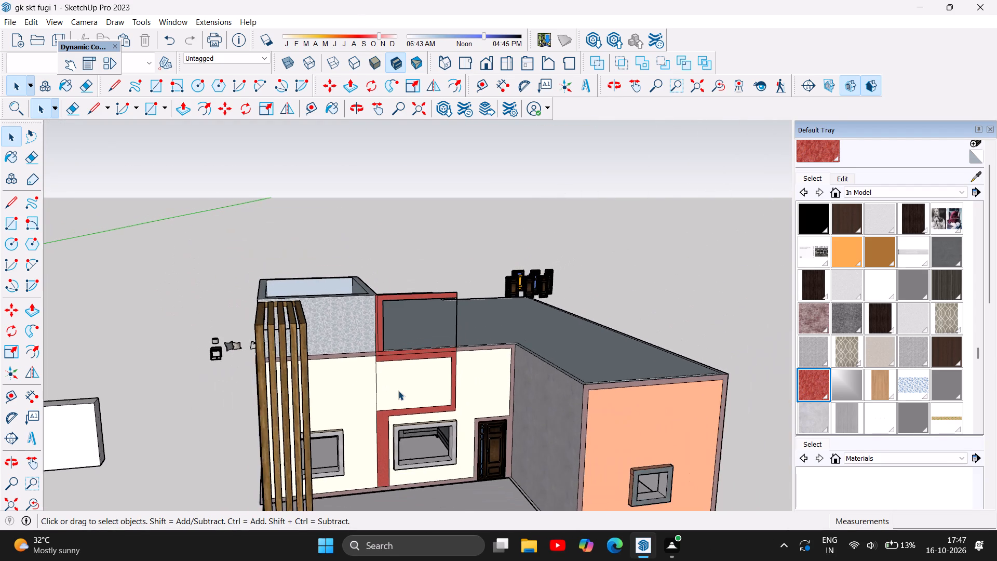
Extrude the red stepped band on the cream front wall outward by 6".
{"action": "scroll", "coordinate": [407, 477], "scroll_direction": "up", "scroll_amount": 3}
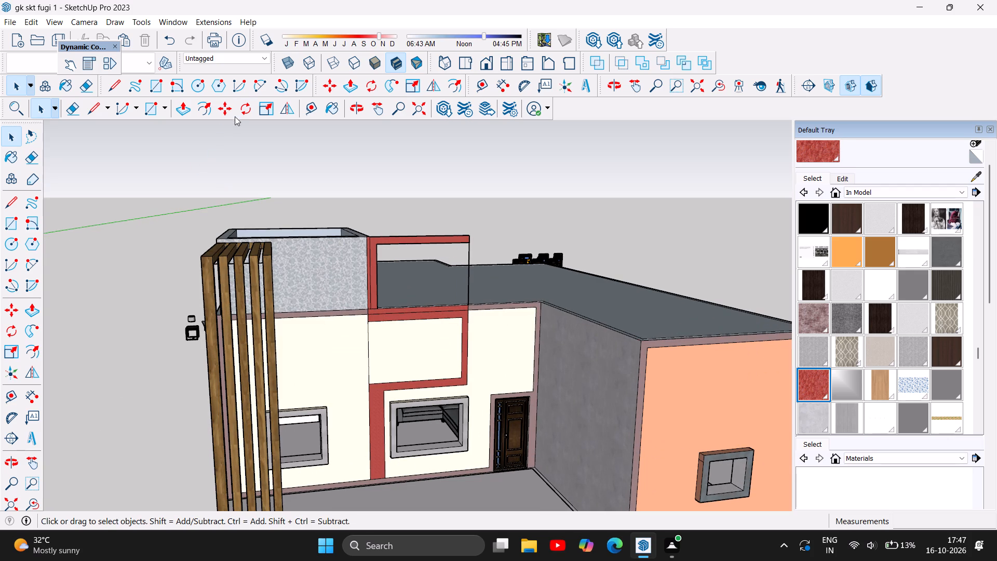
{"action": "left_click", "coordinate": [184, 112]}
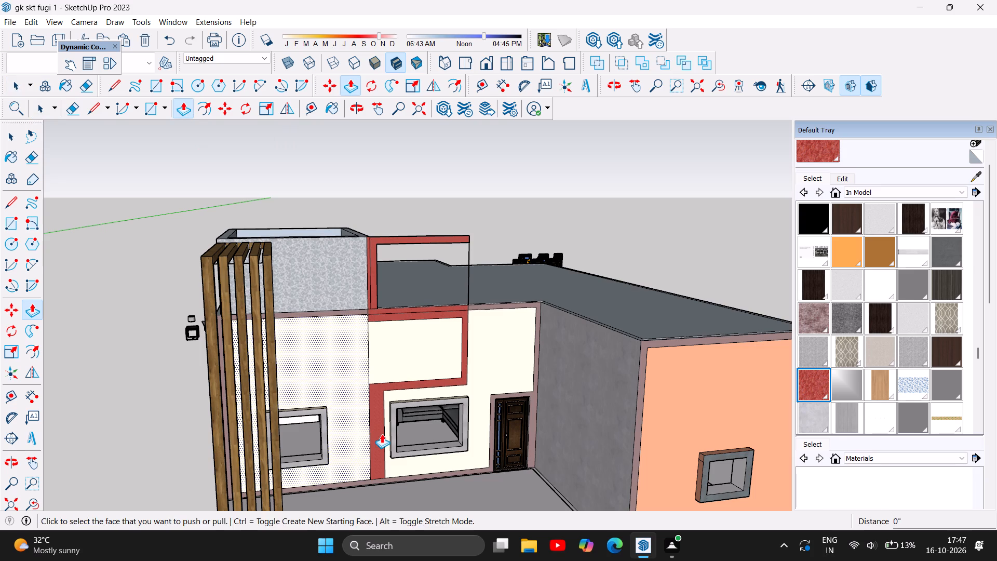
{"action": "left_click", "coordinate": [379, 431]}
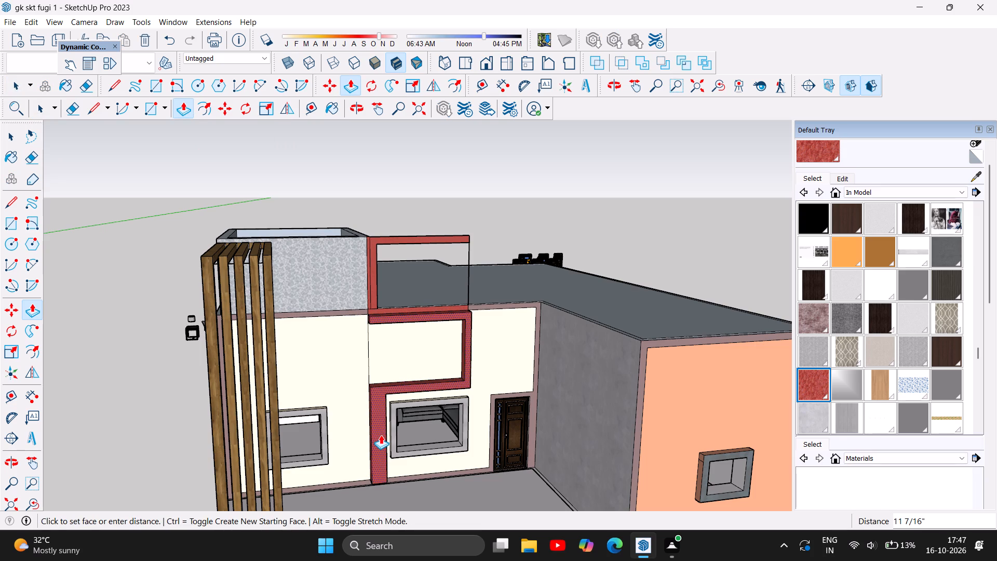
{"action": "key", "text": "6"}
{"action": "key", "text": "Return"}
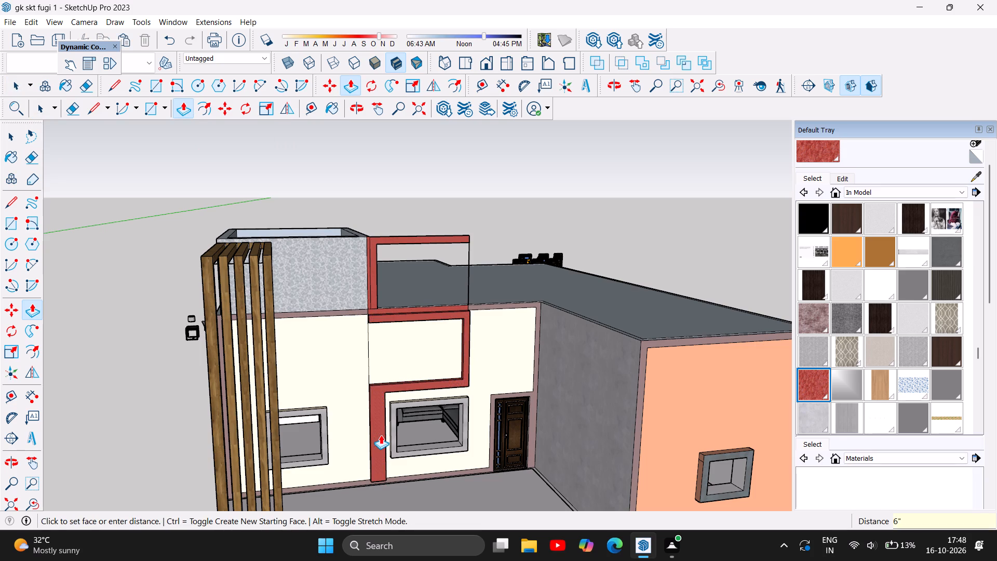
Extrude the red border of the open upper frame outward by 6".
{"action": "scroll", "coordinate": [394, 224], "scroll_direction": "up", "scroll_amount": 4}
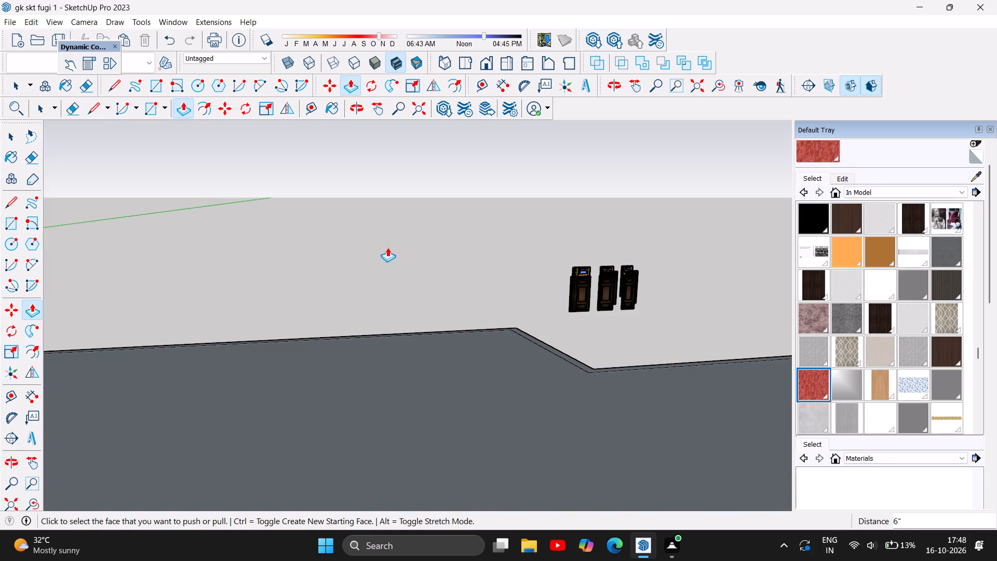
{"action": "scroll", "coordinate": [387, 246], "scroll_direction": "down", "scroll_amount": 3}
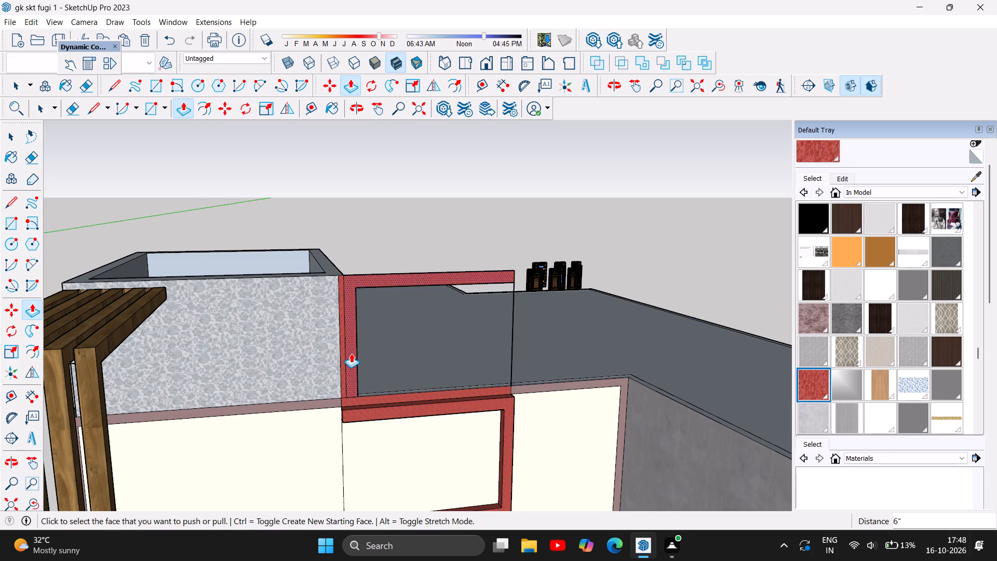
{"action": "left_click", "coordinate": [351, 353]}
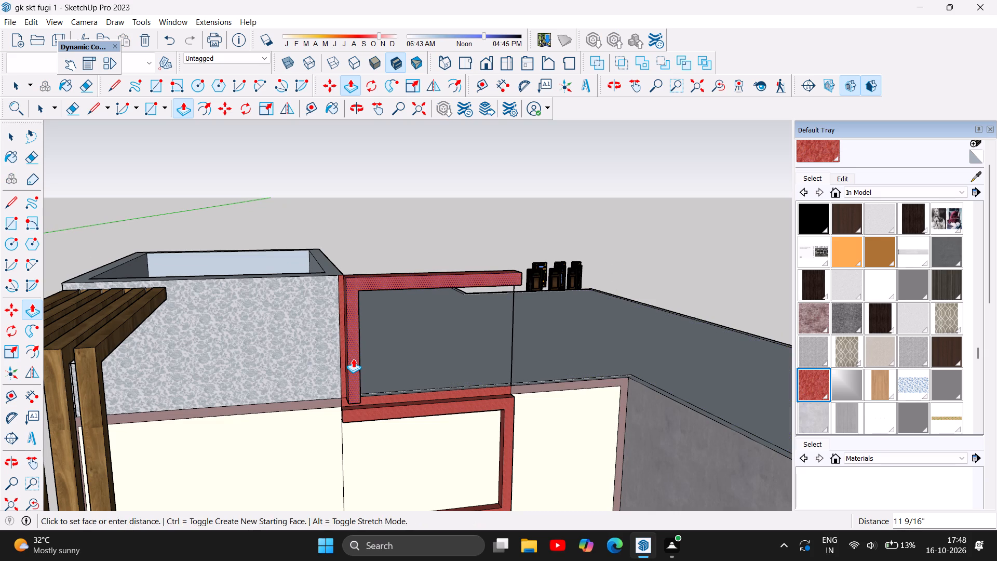
{"action": "key", "text": "6"}
{"action": "key", "text": "Return"}
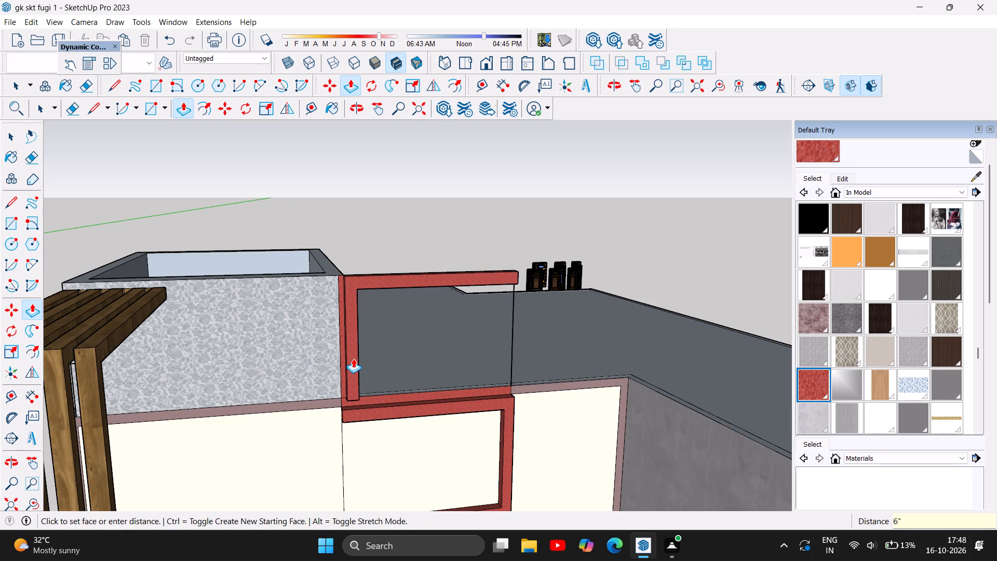
Extrude the narrow red strip beside the upper frame's upright by 6", flush with the frame's front.
{"action": "scroll", "coordinate": [354, 395], "scroll_direction": "up", "scroll_amount": 10}
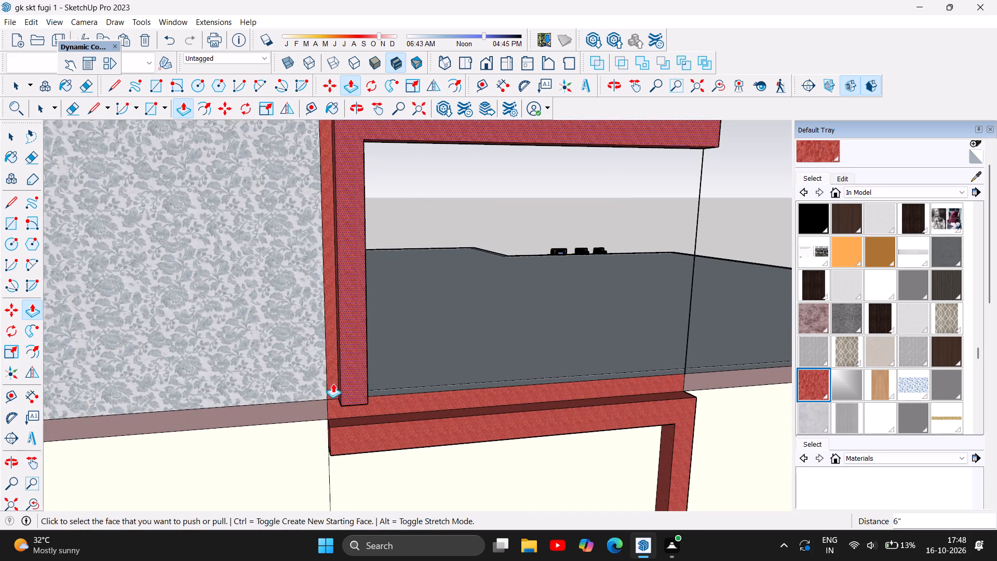
{"action": "left_click", "coordinate": [332, 359]}
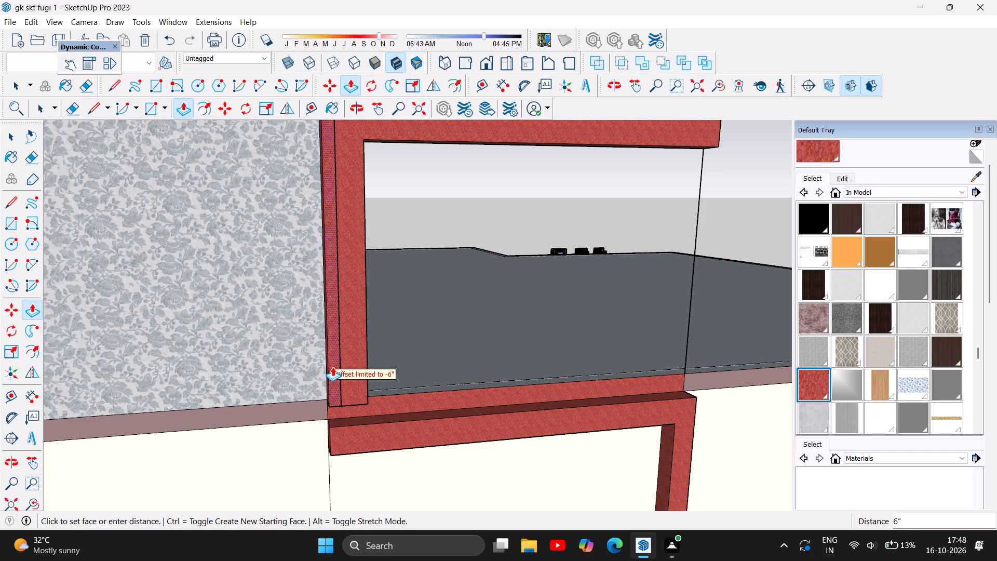
{"action": "left_click", "coordinate": [335, 370]}
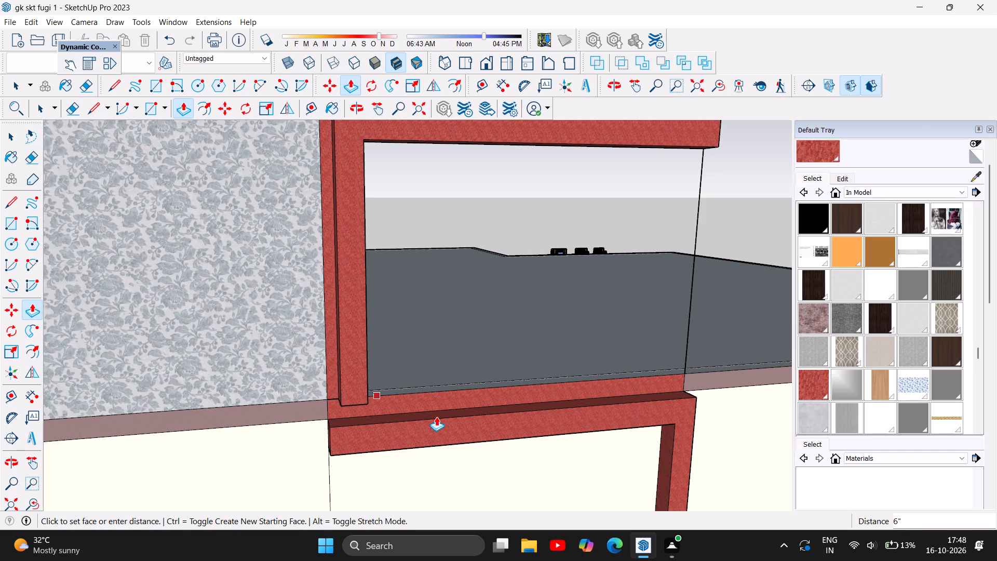
{"action": "left_click", "coordinate": [364, 406]}
Push/pull the red wall-border segment below the frame and raise the stepped band's top face about 5 3/8" to the frame's base.
{"action": "scroll", "coordinate": [409, 427], "scroll_direction": "up", "scroll_amount": 4}
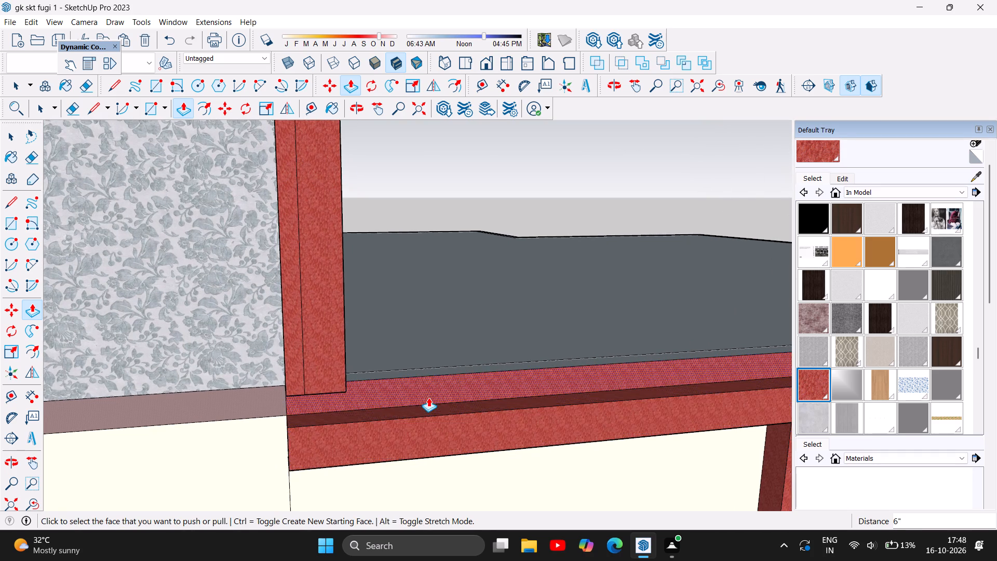
{"action": "double_click", "coordinate": [432, 388]}
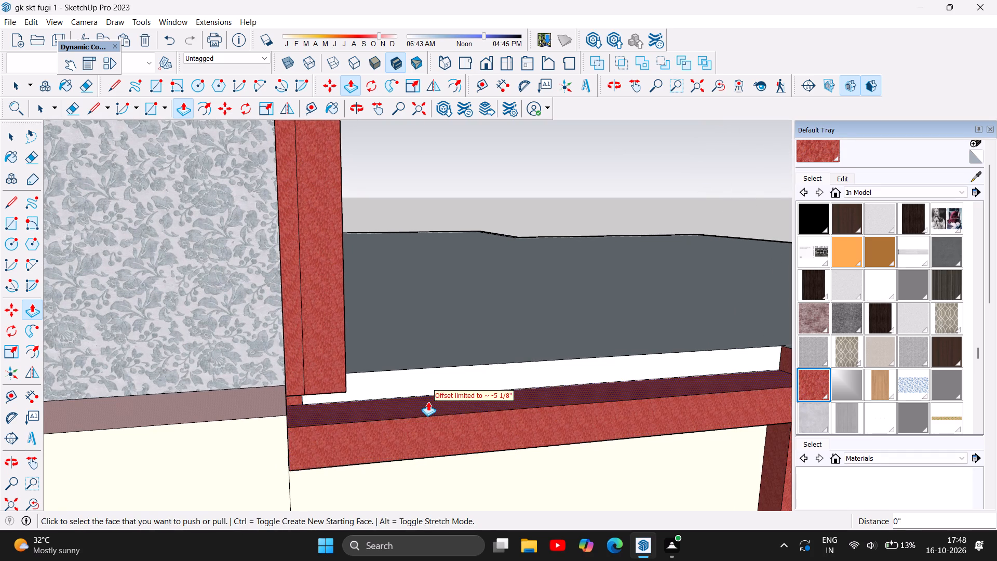
{"action": "left_click", "coordinate": [428, 405]}
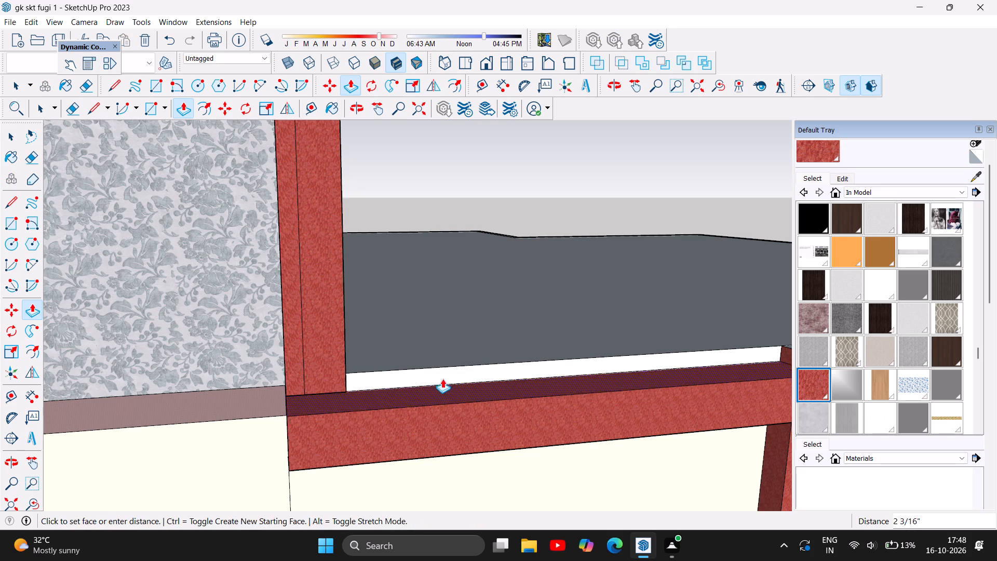
{"action": "left_click", "coordinate": [446, 365]}
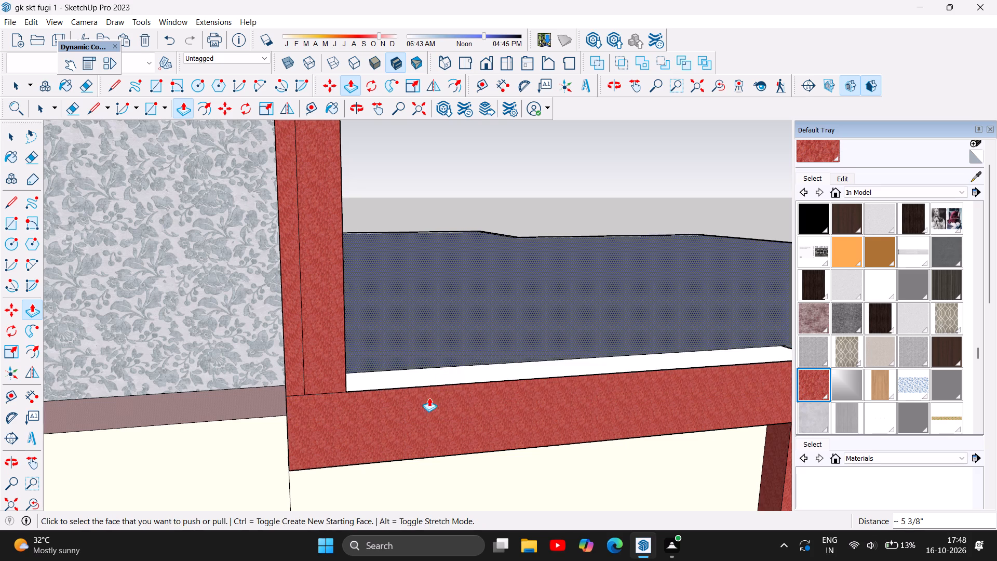
Inspect the extruded red band and frame against the whole front facade, including close up around the window and door.
{"action": "scroll", "coordinate": [261, 376], "scroll_direction": "down", "scroll_amount": 12}
{"action": "scroll", "coordinate": [324, 318], "scroll_direction": "down", "scroll_amount": 5}
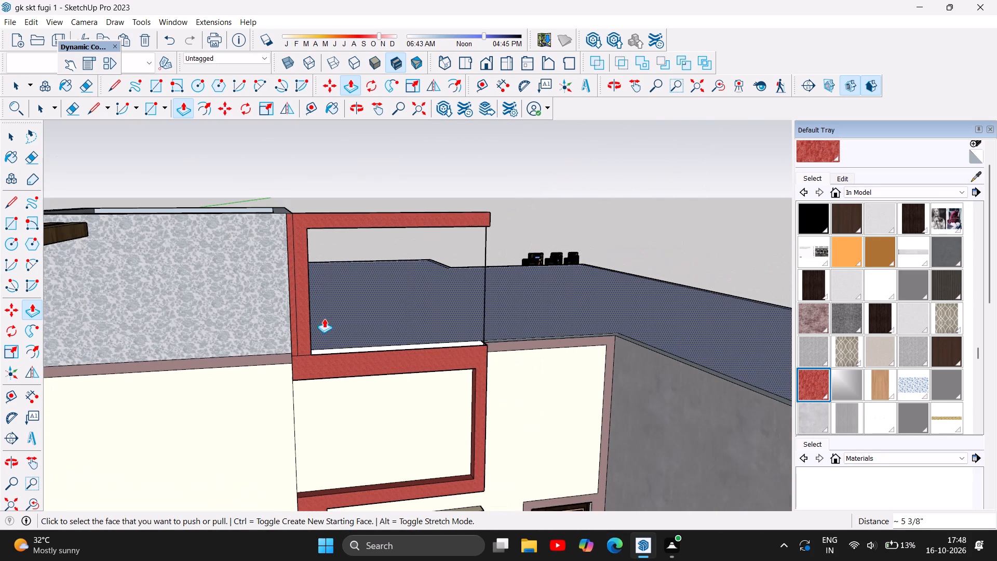
{"action": "scroll", "coordinate": [204, 246], "scroll_direction": "down", "scroll_amount": 5}
{"action": "scroll", "coordinate": [91, 226], "scroll_direction": "down", "scroll_amount": 5}
{"action": "scroll", "coordinate": [175, 217], "scroll_direction": "down", "scroll_amount": 10}
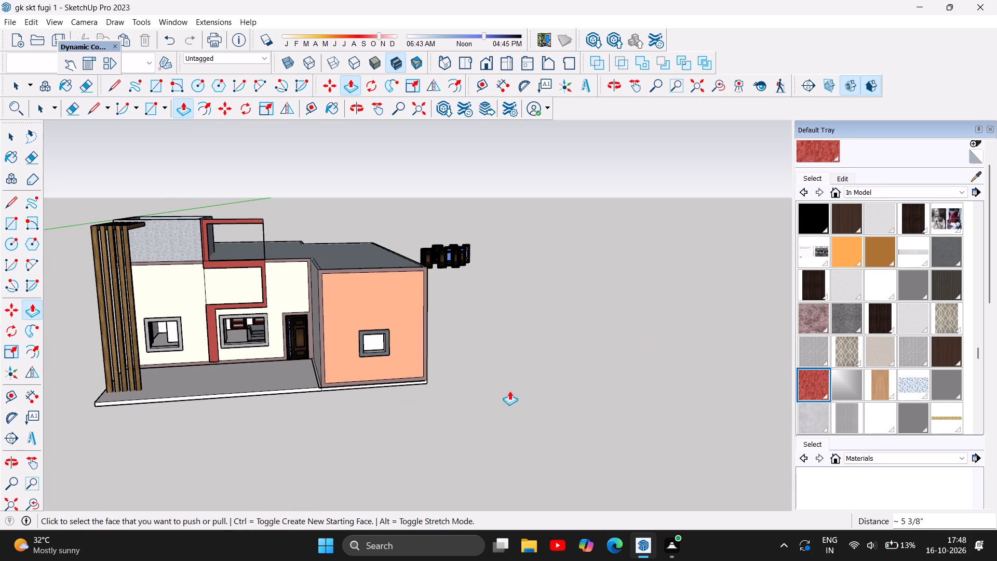
{"action": "scroll", "coordinate": [217, 428], "scroll_direction": "up", "scroll_amount": 4}
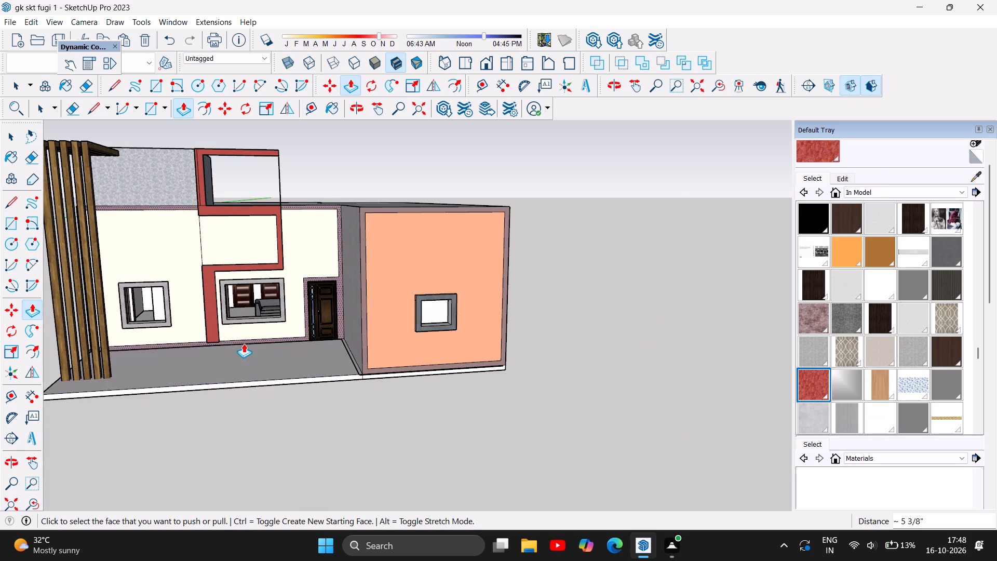
{"action": "scroll", "coordinate": [244, 343], "scroll_direction": "up", "scroll_amount": 4}
{"action": "scroll", "coordinate": [268, 141], "scroll_direction": "up", "scroll_amount": 5}
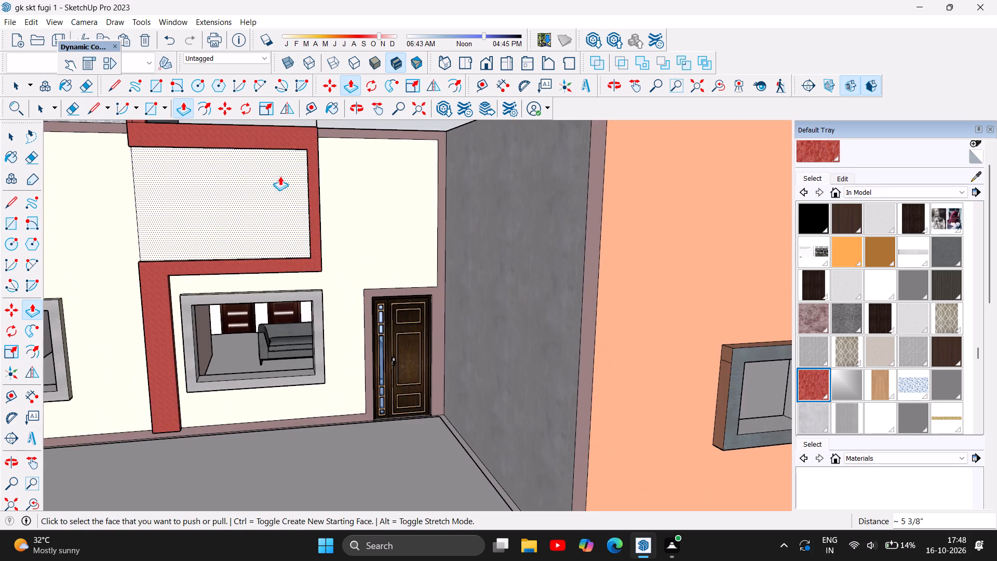
{"action": "scroll", "coordinate": [297, 201], "scroll_direction": "up", "scroll_amount": 7}
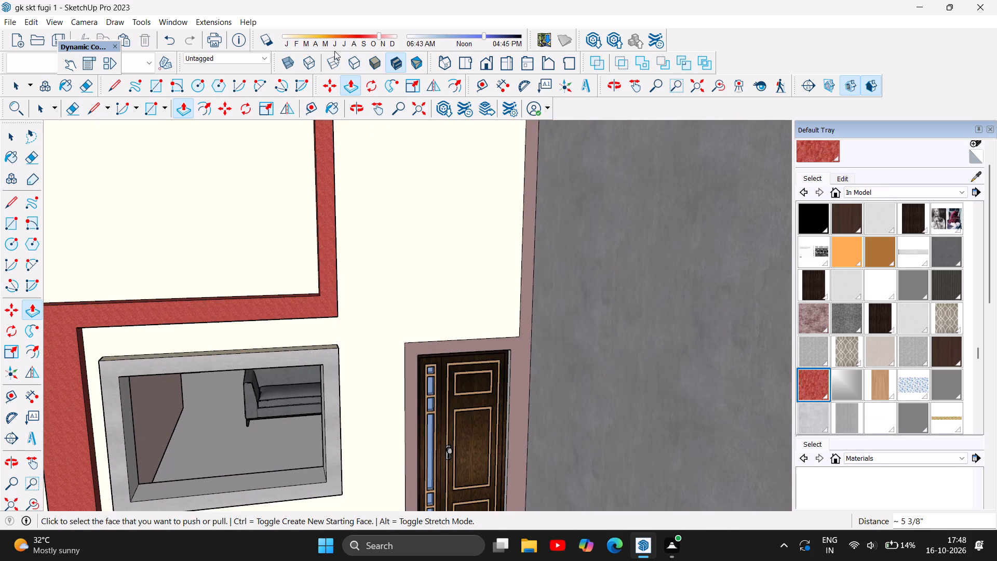
{"action": "left_click", "coordinate": [362, 106]}
{"action": "left_click_drag", "start_coordinate": [223, 188], "coordinate": [345, 230]}
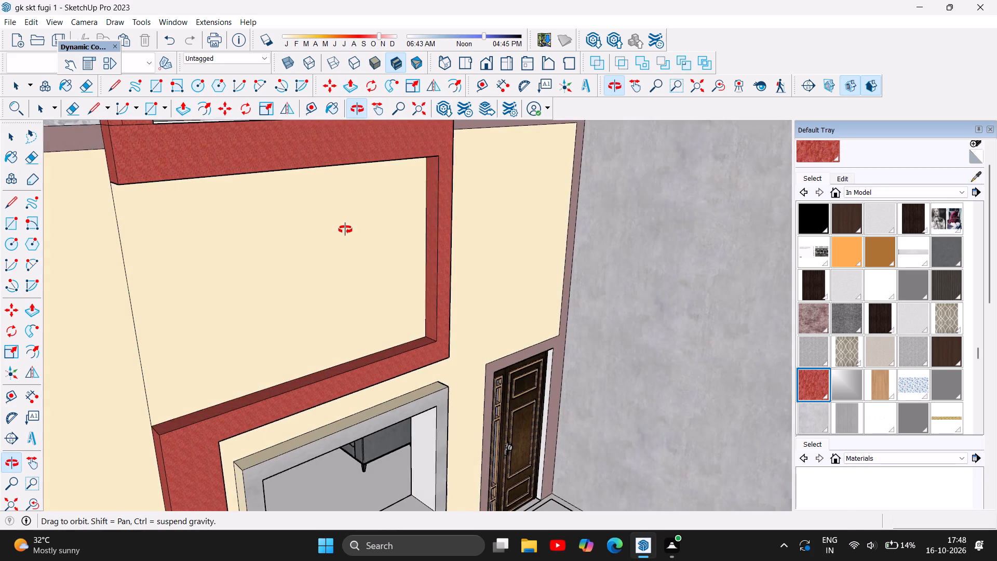
Push/pull the inner side face of the red band's upright above the window inward by 2 5/16".
{"action": "left_click_drag", "start_coordinate": [345, 230], "coordinate": [347, 231]}
{"action": "scroll", "coordinate": [387, 222], "scroll_direction": "up", "scroll_amount": 2}
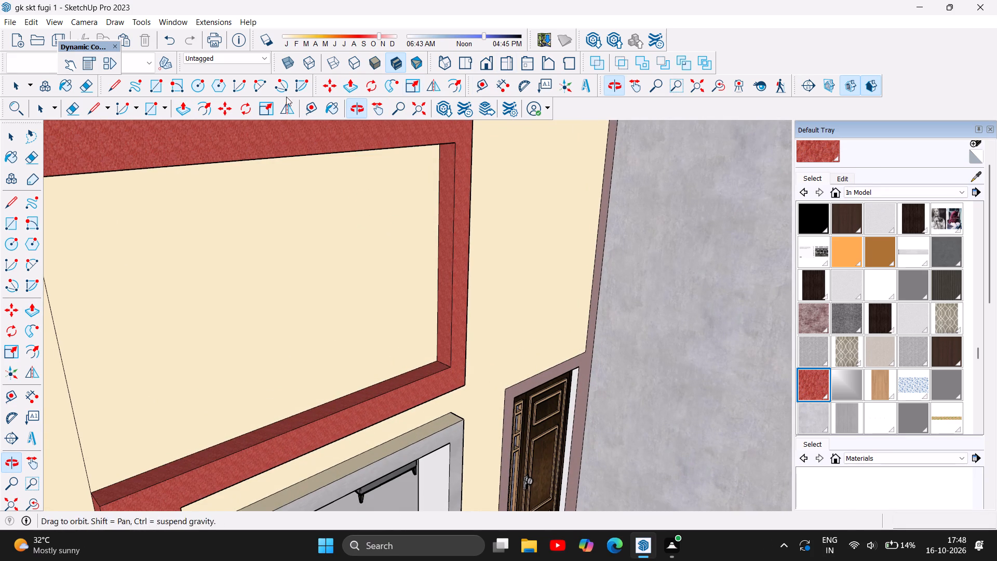
{"action": "double_click", "coordinate": [186, 110]}
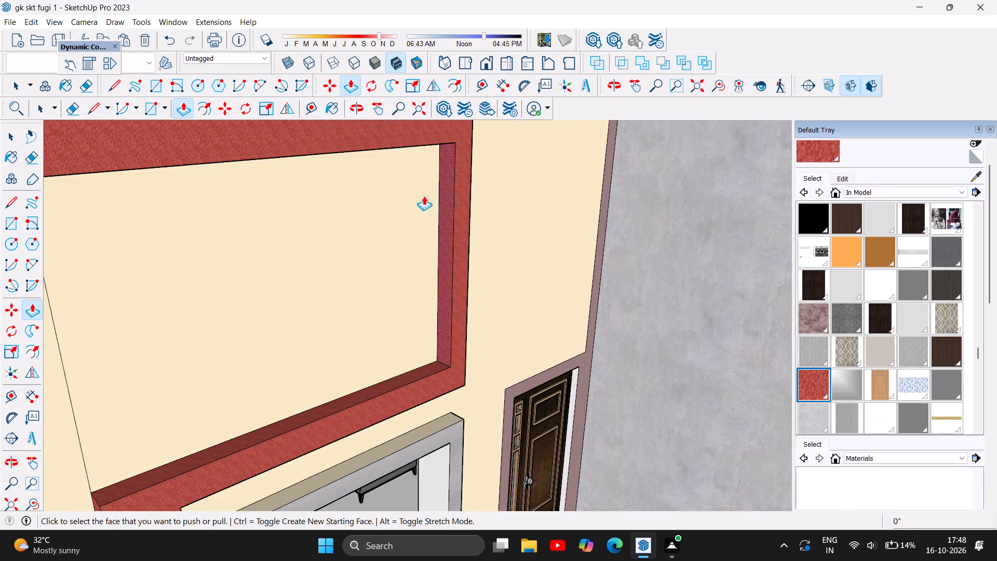
{"action": "left_click", "coordinate": [451, 204]}
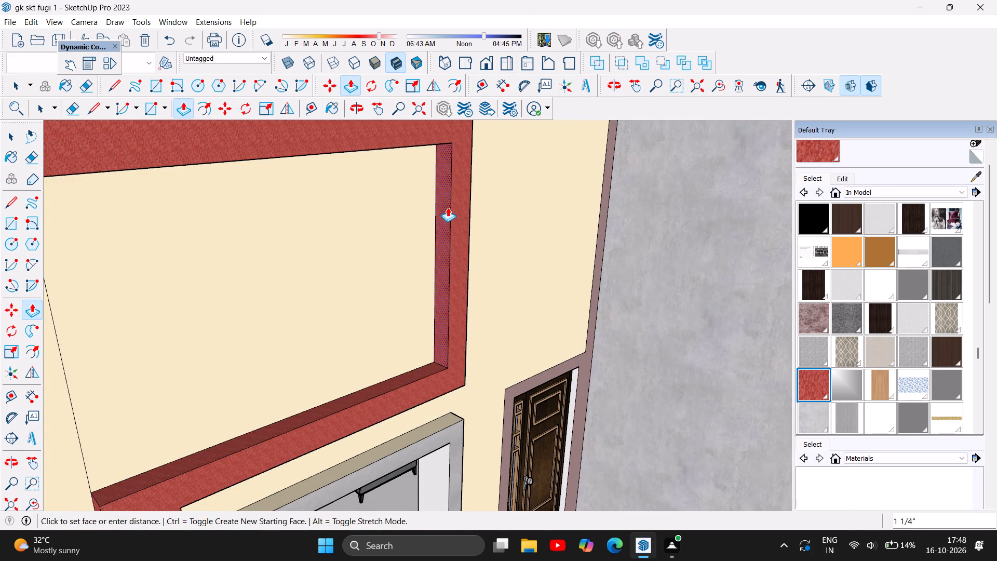
{"action": "left_click", "coordinate": [446, 211]}
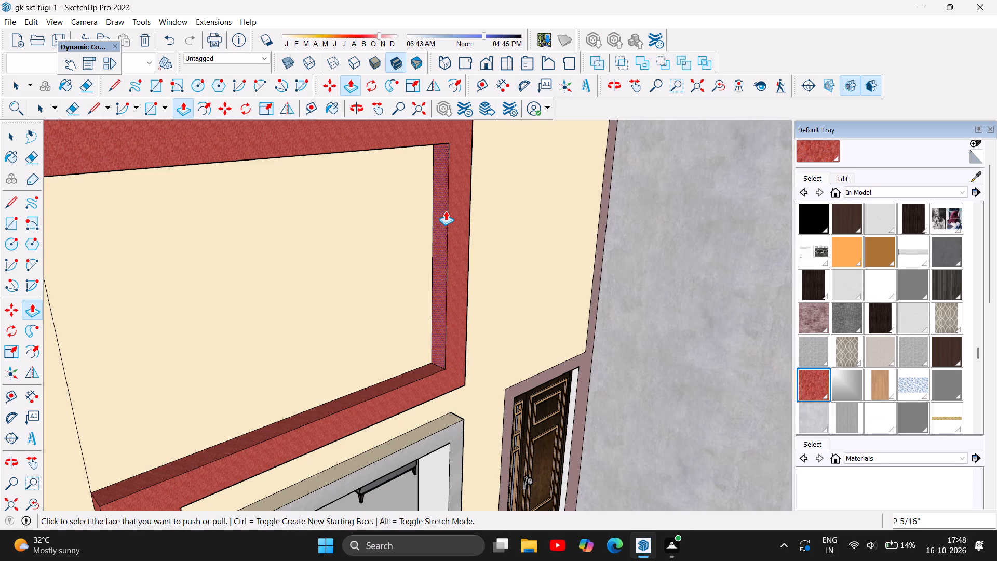
Examine the thickened red band in the context of the whole house from the front and both sides.
{"action": "scroll", "coordinate": [273, 296], "scroll_direction": "down", "scroll_amount": 14}
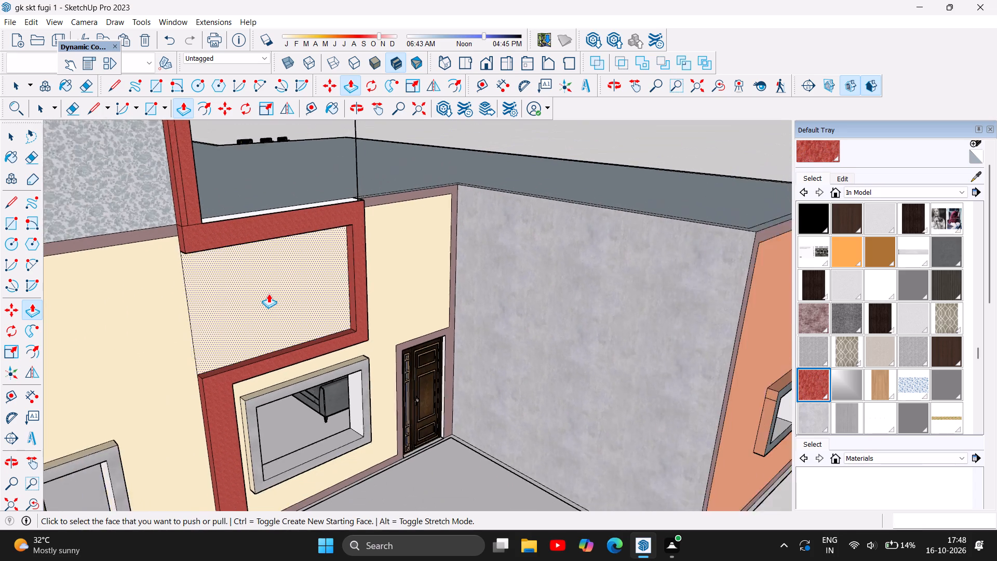
{"action": "scroll", "coordinate": [268, 293], "scroll_direction": "down", "scroll_amount": 8}
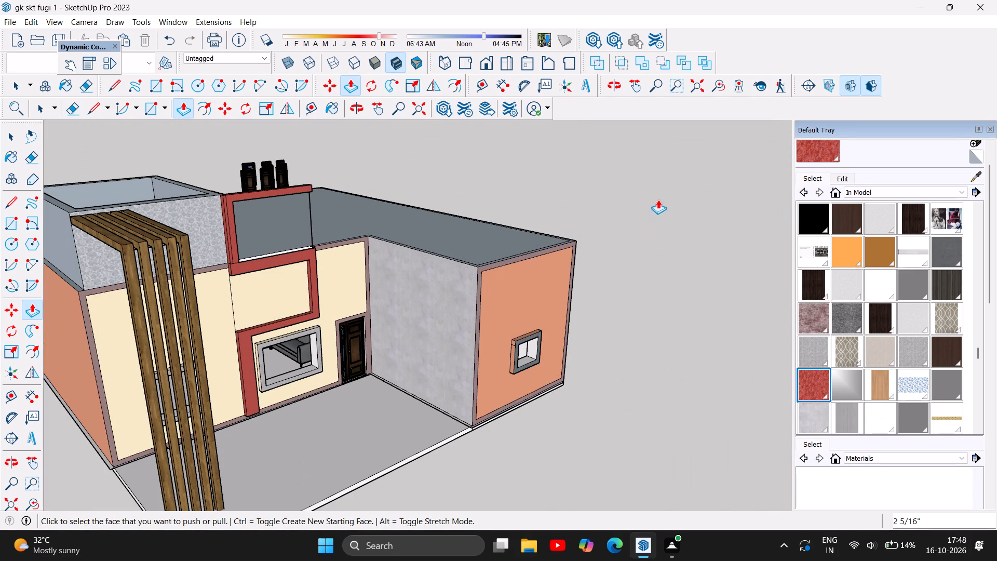
{"action": "left_click", "coordinate": [351, 105]}
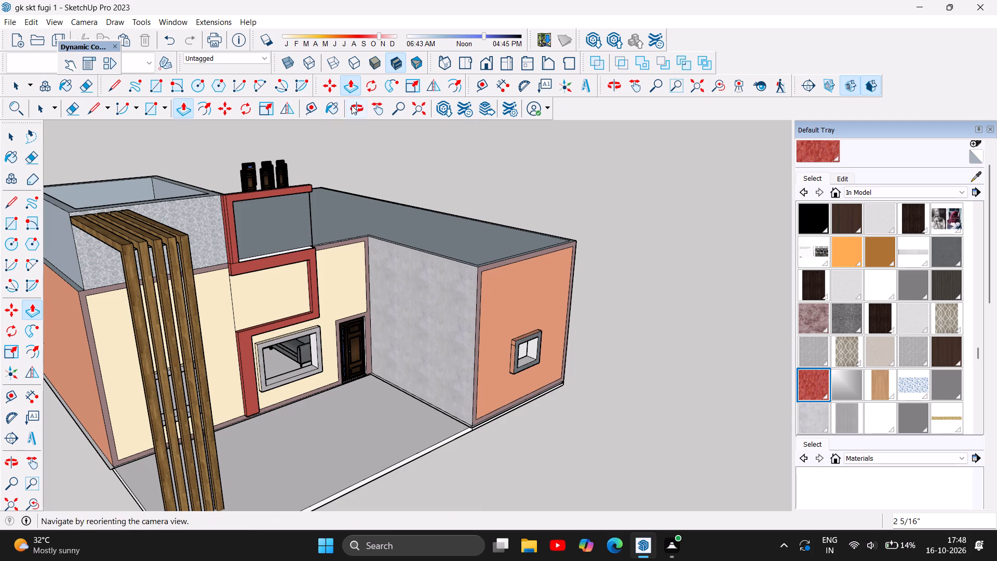
{"action": "left_click_drag", "start_coordinate": [503, 253], "coordinate": [314, 165]}
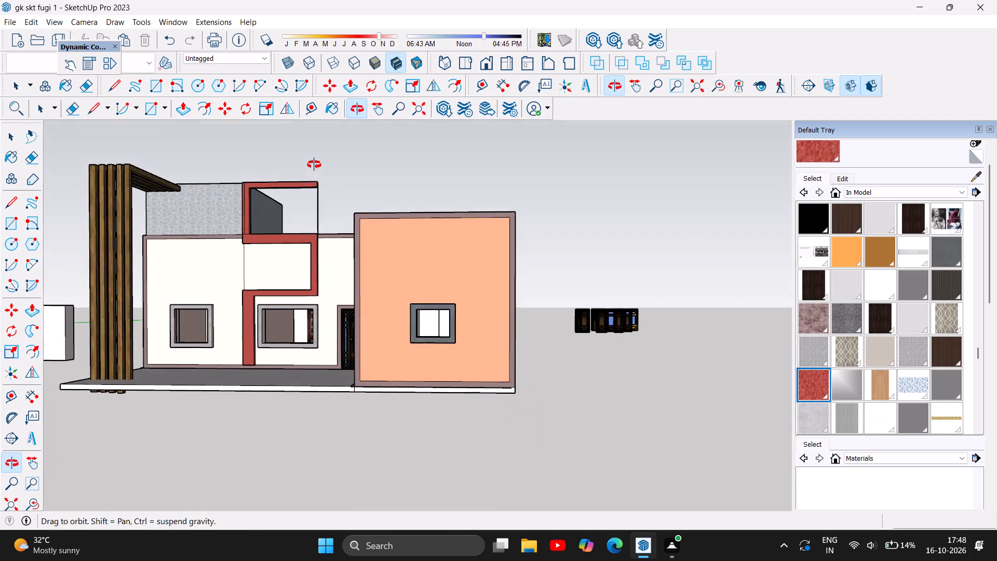
{"action": "left_click_drag", "start_coordinate": [314, 165], "coordinate": [536, 221]}
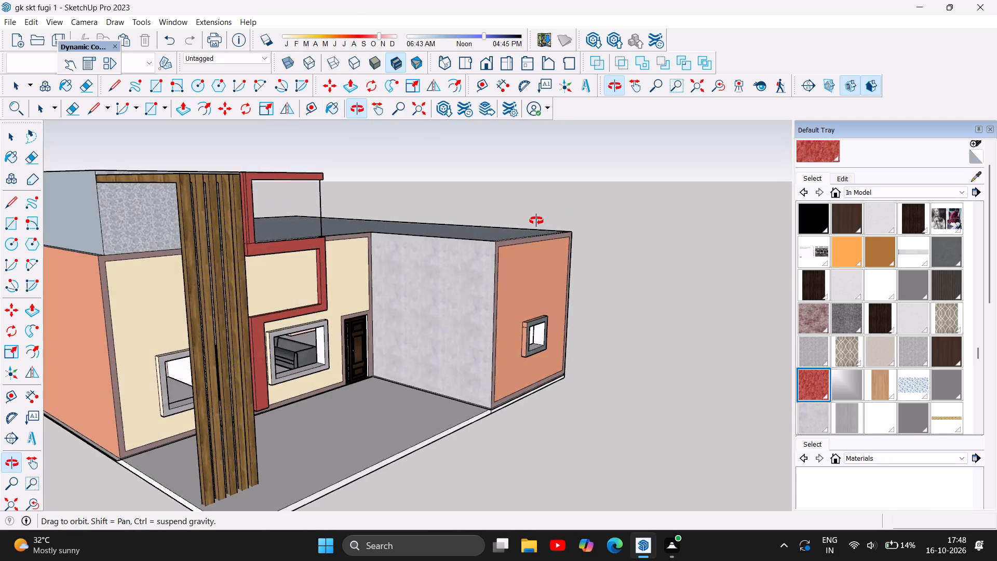
{"action": "left_click_drag", "start_coordinate": [536, 221], "coordinate": [235, 271]}
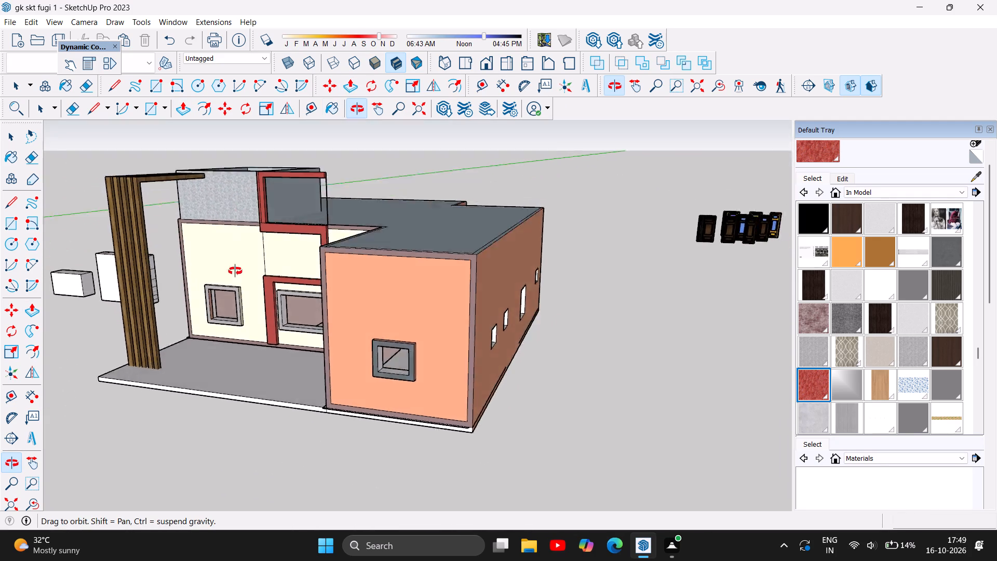
Extend the end face of the upper red frame's top bar by 12' 3 11/16" out over the flat roof.
{"action": "left_click_drag", "start_coordinate": [235, 271], "coordinate": [55, 331]}
{"action": "left_click_drag", "start_coordinate": [452, 197], "coordinate": [401, 205]}
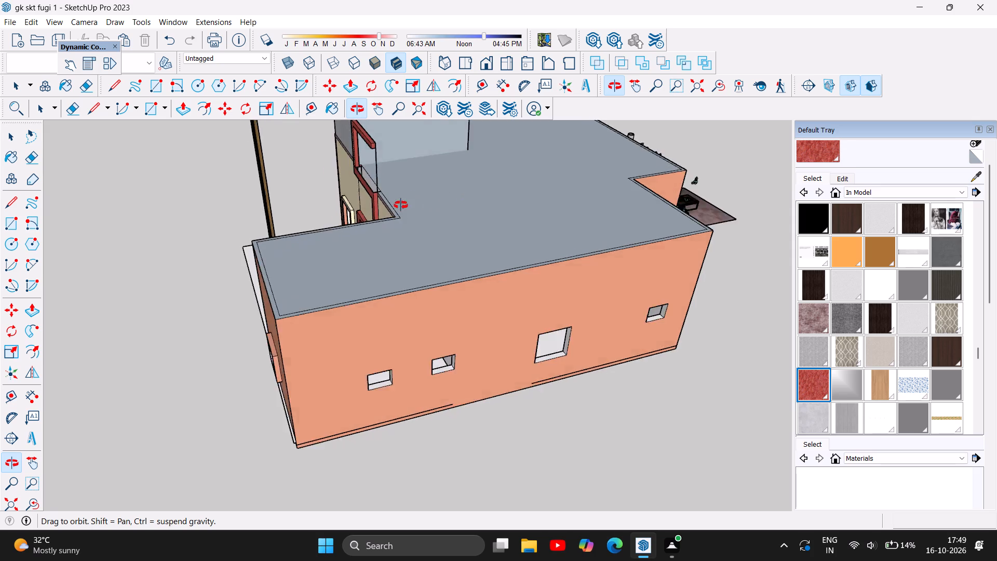
{"action": "left_click_drag", "start_coordinate": [401, 205], "coordinate": [346, 214]}
{"action": "scroll", "coordinate": [350, 138], "scroll_direction": "up", "scroll_amount": 5}
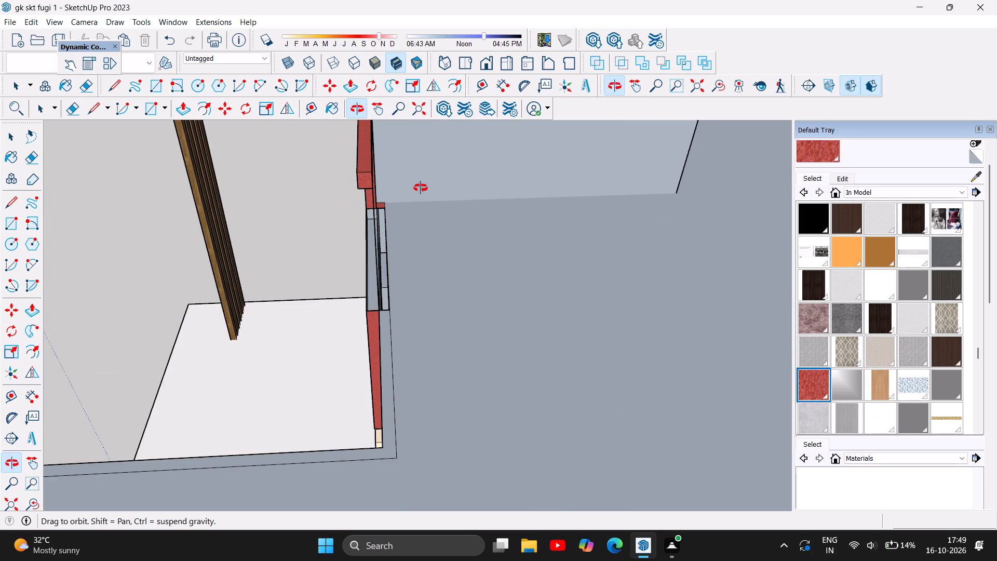
{"action": "scroll", "coordinate": [421, 189], "scroll_direction": "down", "scroll_amount": 1}
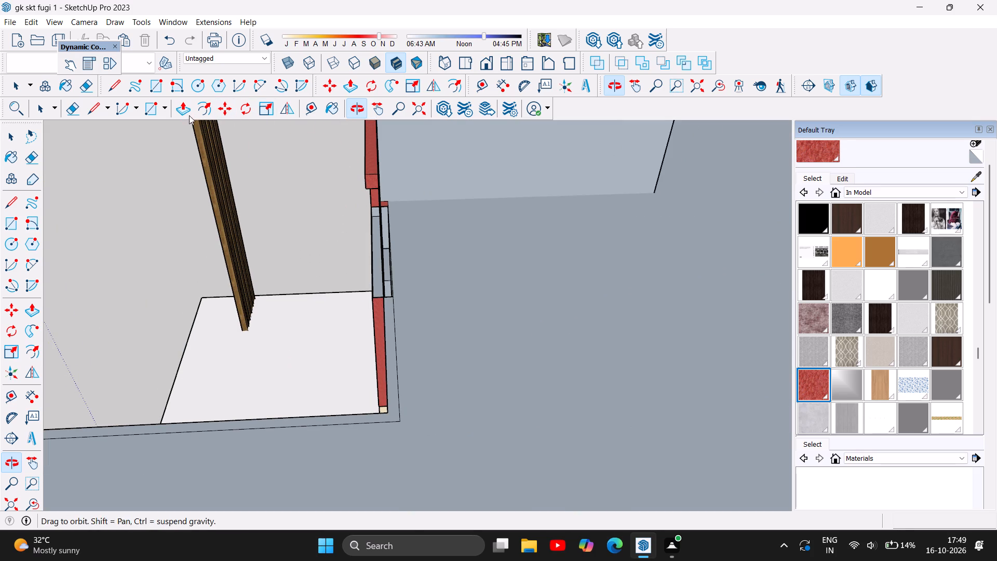
{"action": "left_click", "coordinate": [185, 109]}
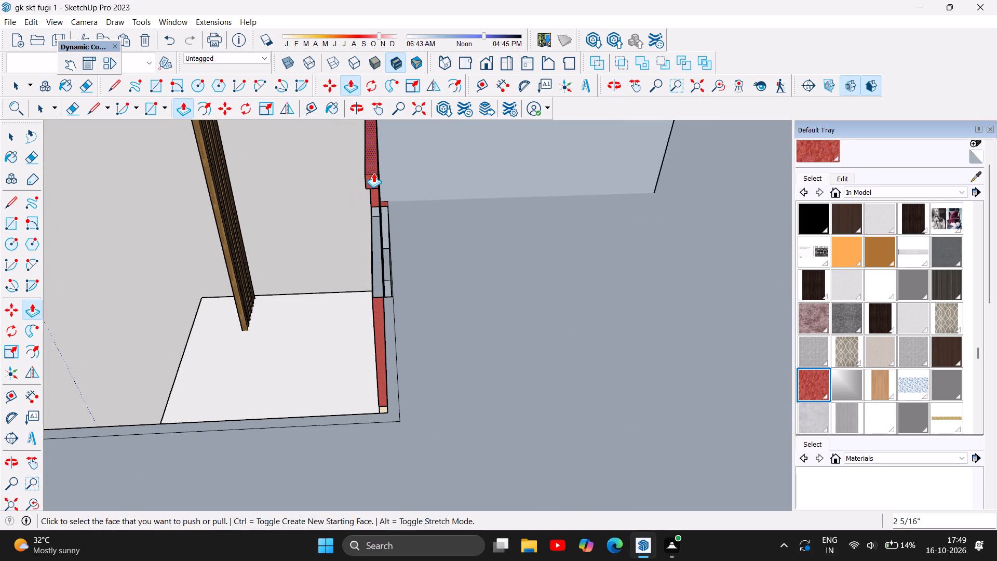
{"action": "scroll", "coordinate": [373, 175], "scroll_direction": "up", "scroll_amount": 4}
{"action": "left_click", "coordinate": [372, 176]}
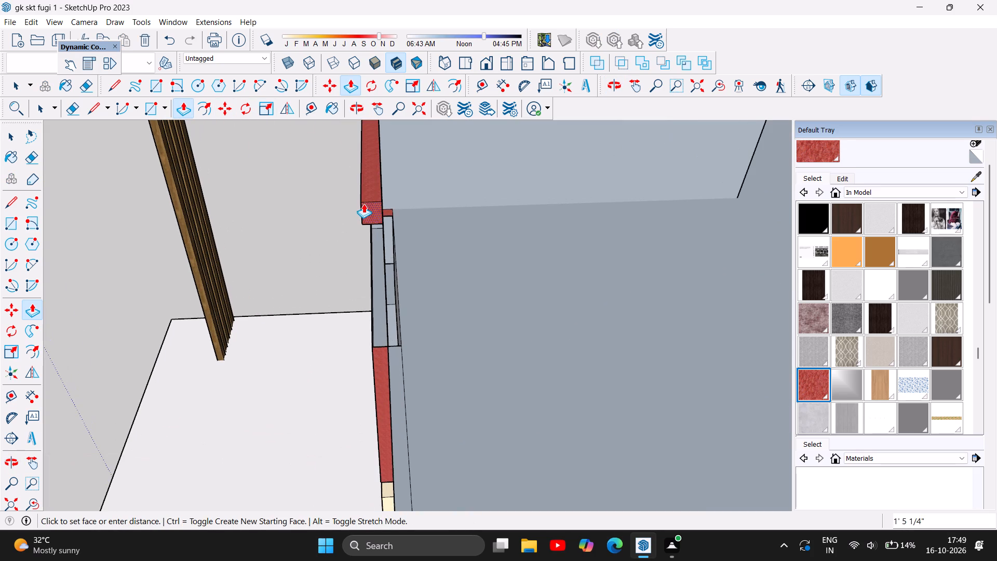
{"action": "scroll", "coordinate": [365, 203], "scroll_direction": "down", "scroll_amount": 7}
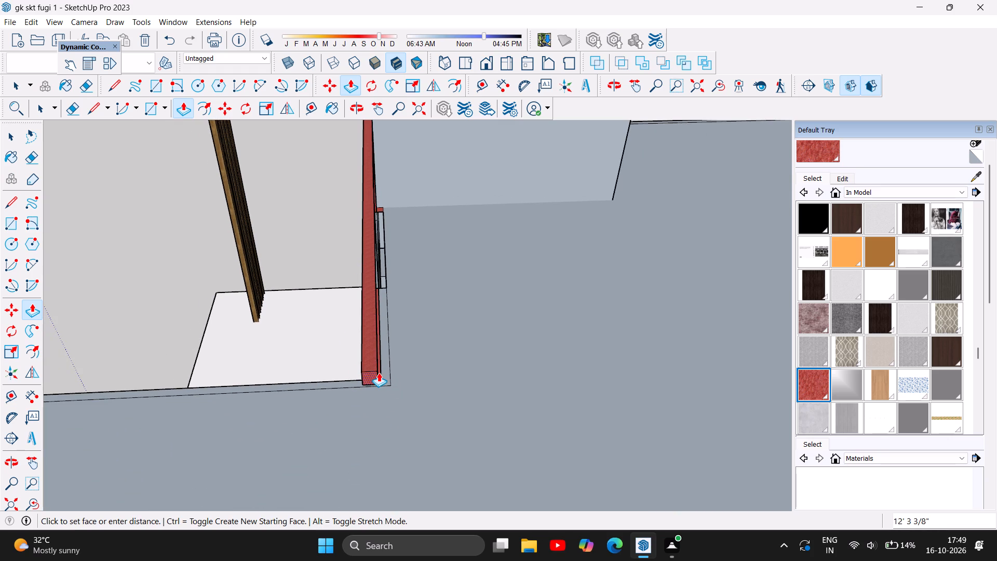
{"action": "left_click", "coordinate": [379, 373]}
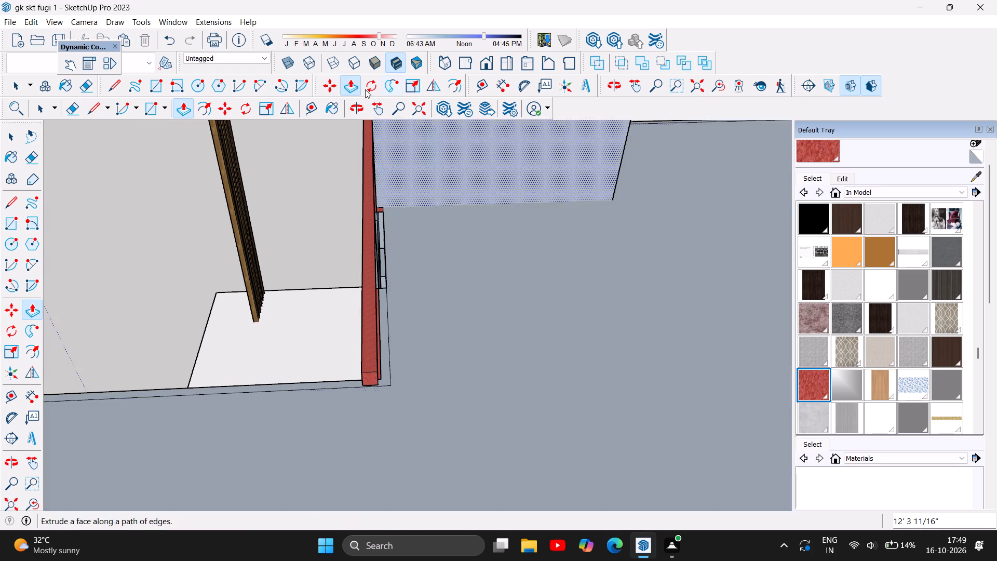
Examine the extended red top bar against the front facade, from above and at eye level.
{"action": "left_click", "coordinate": [359, 105]}
{"action": "left_click_drag", "start_coordinate": [220, 339], "coordinate": [479, 303]}
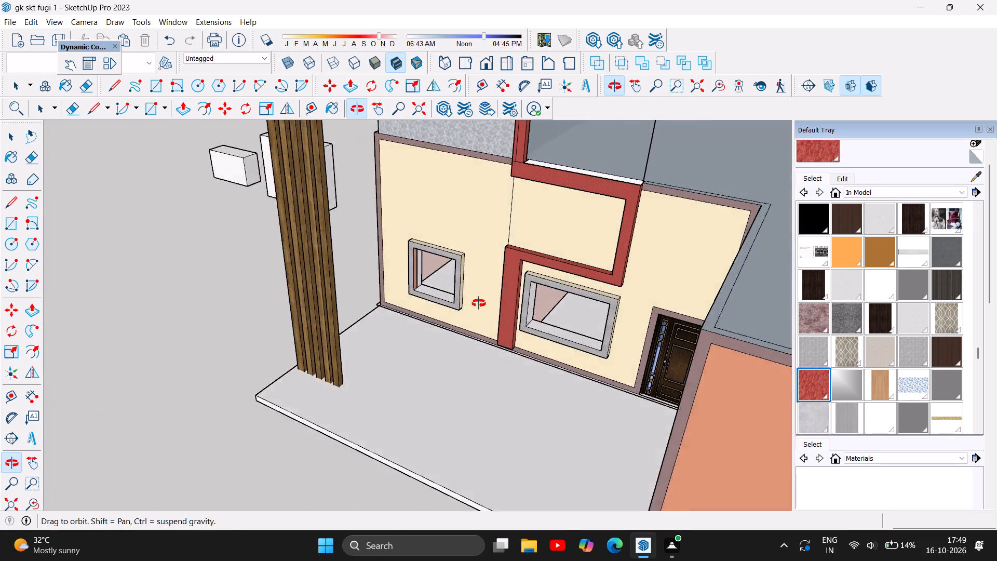
{"action": "left_click_drag", "start_coordinate": [479, 303], "coordinate": [516, 300]}
{"action": "scroll", "coordinate": [369, 315], "scroll_direction": "down", "scroll_amount": 5}
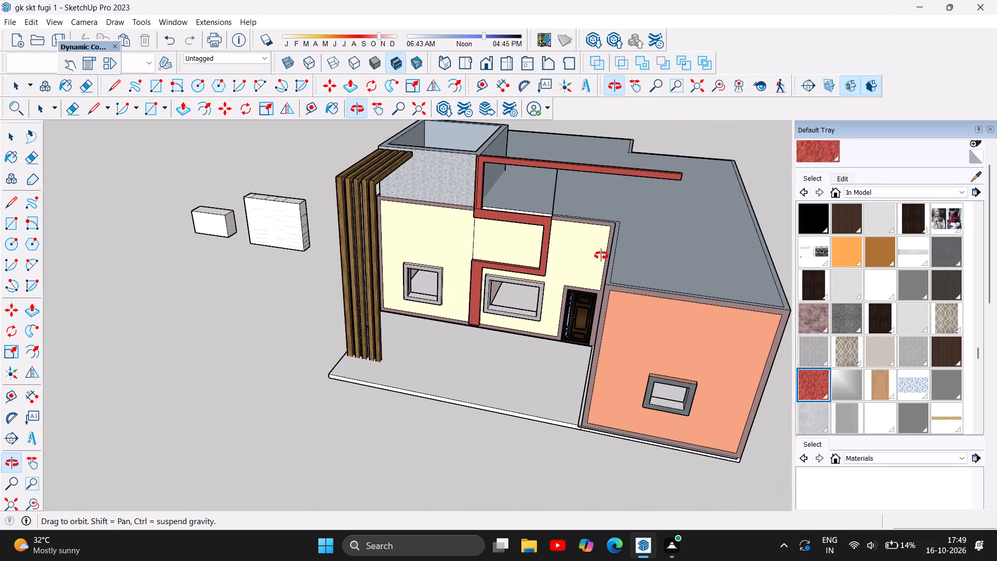
{"action": "scroll", "coordinate": [601, 256], "scroll_direction": "up", "scroll_amount": 3}
{"action": "scroll", "coordinate": [599, 255], "scroll_direction": "down", "scroll_amount": 4}
{"action": "left_click_drag", "start_coordinate": [519, 332], "coordinate": [529, 329]}
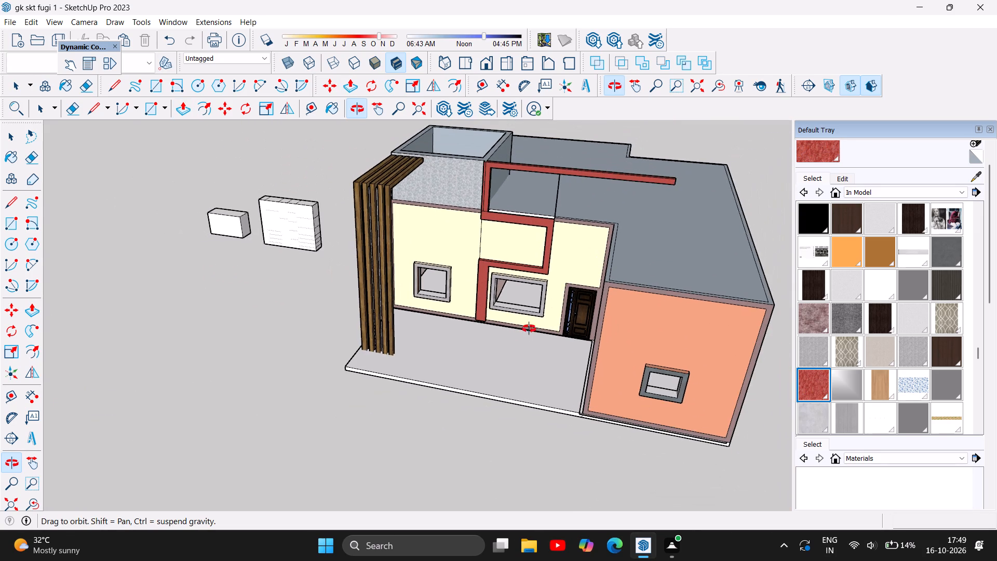
{"action": "left_click_drag", "start_coordinate": [529, 329], "coordinate": [697, 245]}
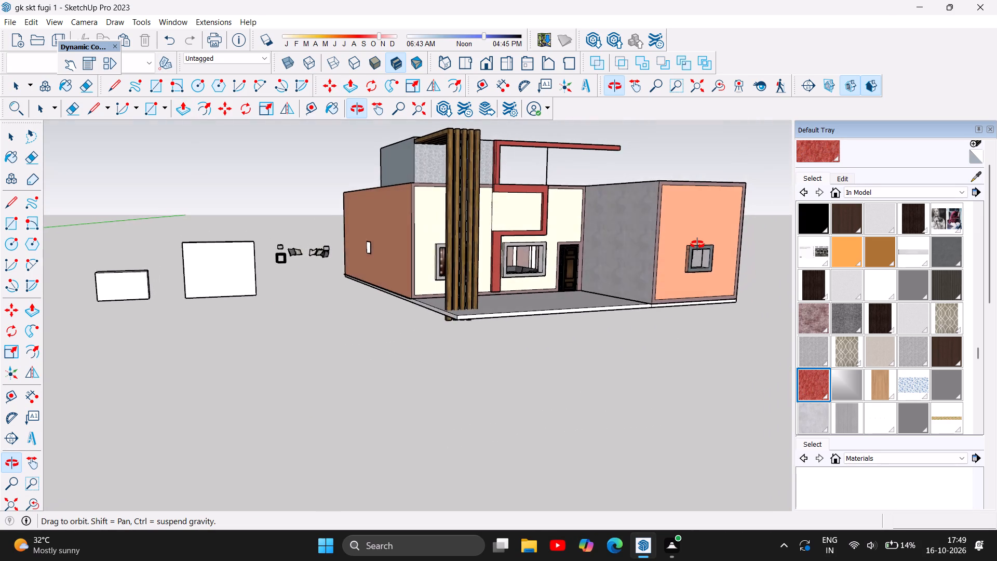
{"action": "left_click_drag", "start_coordinate": [697, 245], "coordinate": [548, 257]}
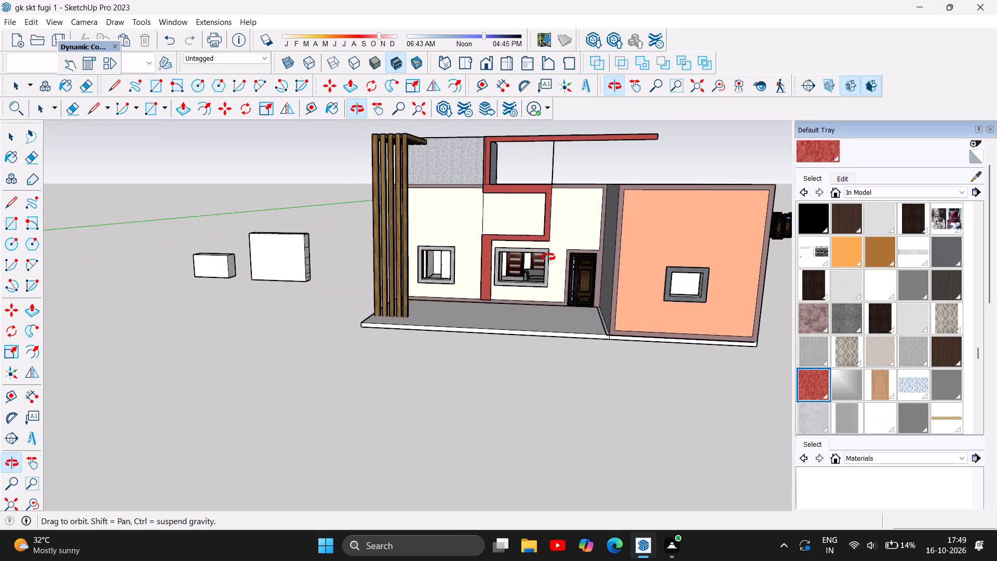
{"action": "left_click_drag", "start_coordinate": [548, 257], "coordinate": [571, 256]}
{"action": "scroll", "coordinate": [524, 293], "scroll_direction": "down", "scroll_amount": 4}
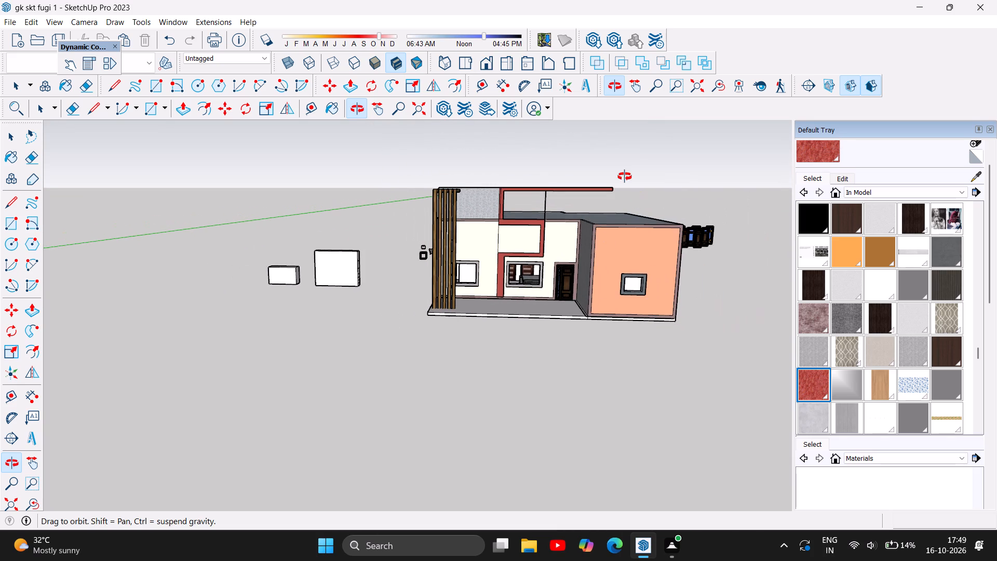
Shorten the overhanging red top bar by pushing its end face back 3' 3 7/16".
{"action": "scroll", "coordinate": [625, 177], "scroll_direction": "up", "scroll_amount": 4}
{"action": "scroll", "coordinate": [599, 228], "scroll_direction": "up", "scroll_amount": 1}
{"action": "left_click_drag", "start_coordinate": [555, 287], "coordinate": [550, 287]}
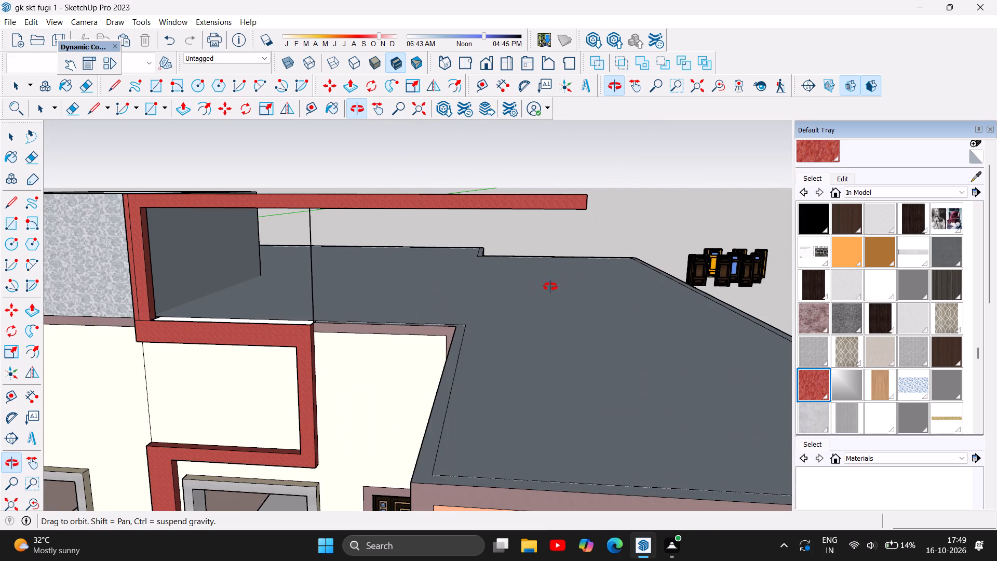
{"action": "left_click_drag", "start_coordinate": [550, 287], "coordinate": [467, 312]}
{"action": "left_click_drag", "start_coordinate": [451, 291], "coordinate": [430, 297]}
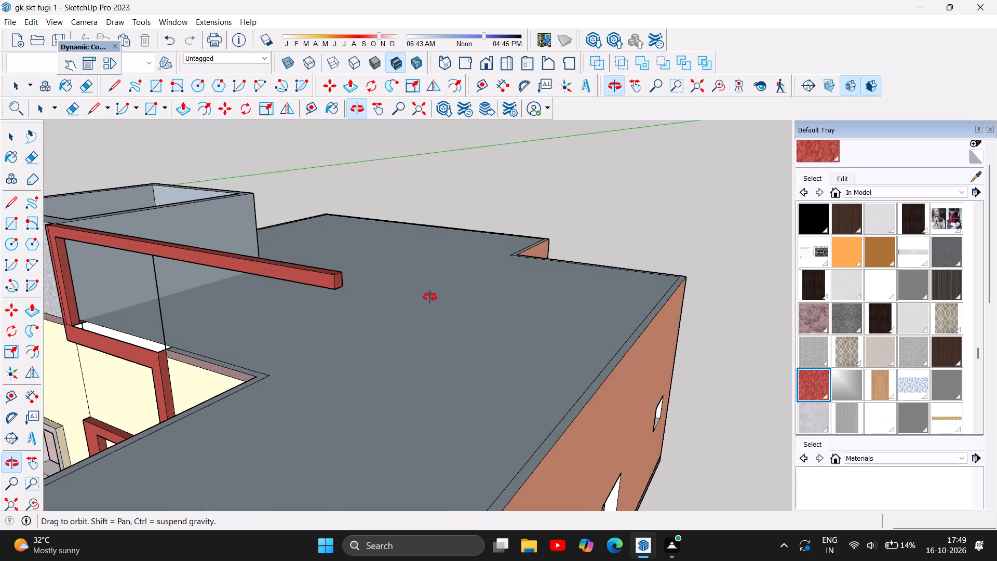
{"action": "left_click_drag", "start_coordinate": [430, 297], "coordinate": [424, 295]}
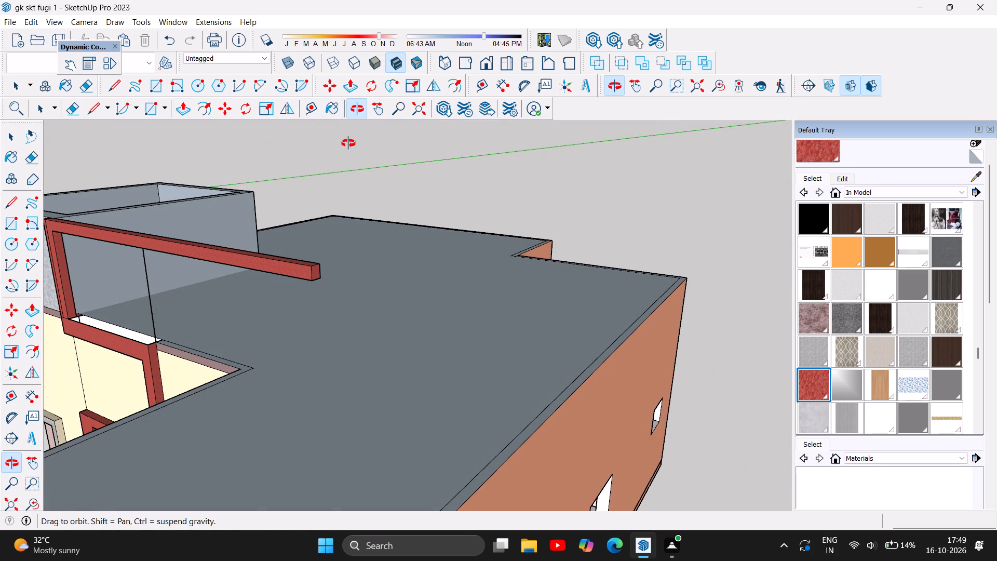
{"action": "left_click", "coordinate": [180, 109]}
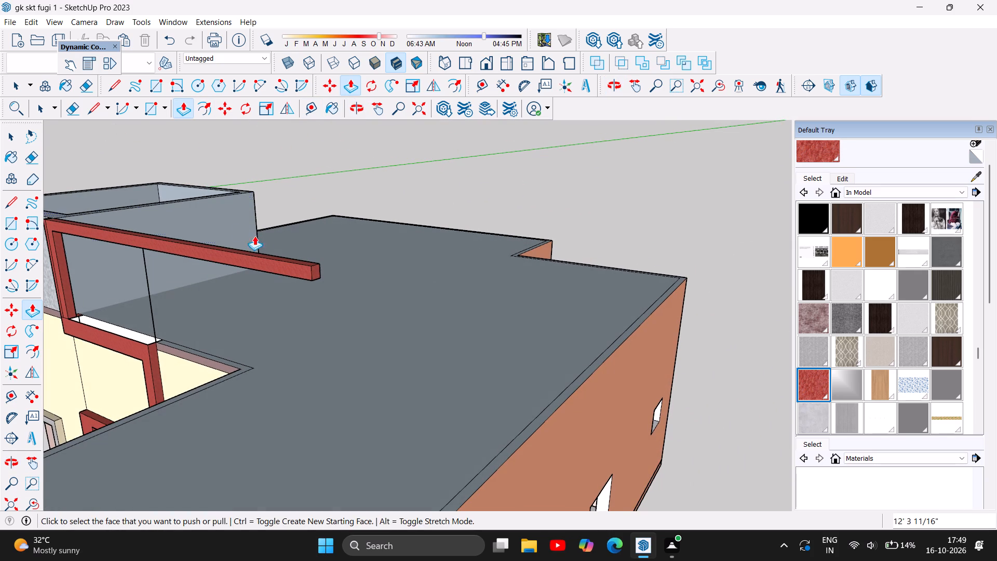
{"action": "scroll", "coordinate": [302, 265], "scroll_direction": "up", "scroll_amount": 3}
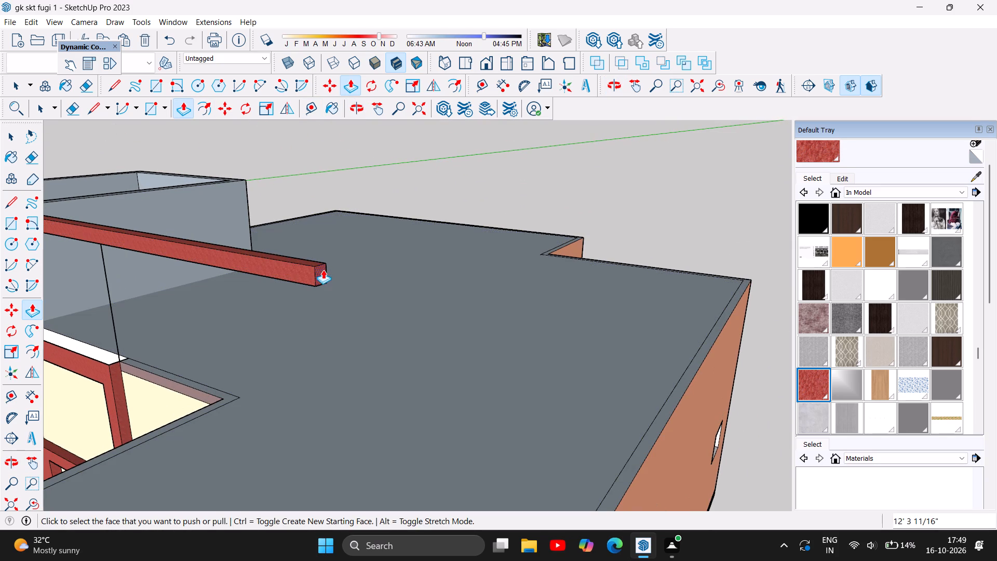
{"action": "left_click", "coordinate": [323, 271]}
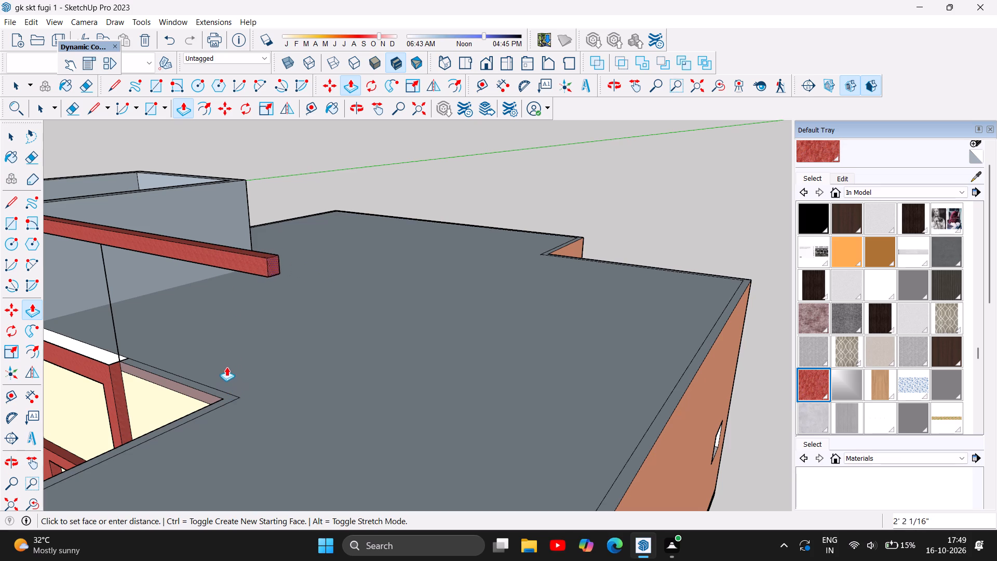
{"action": "left_click", "coordinate": [214, 353]}
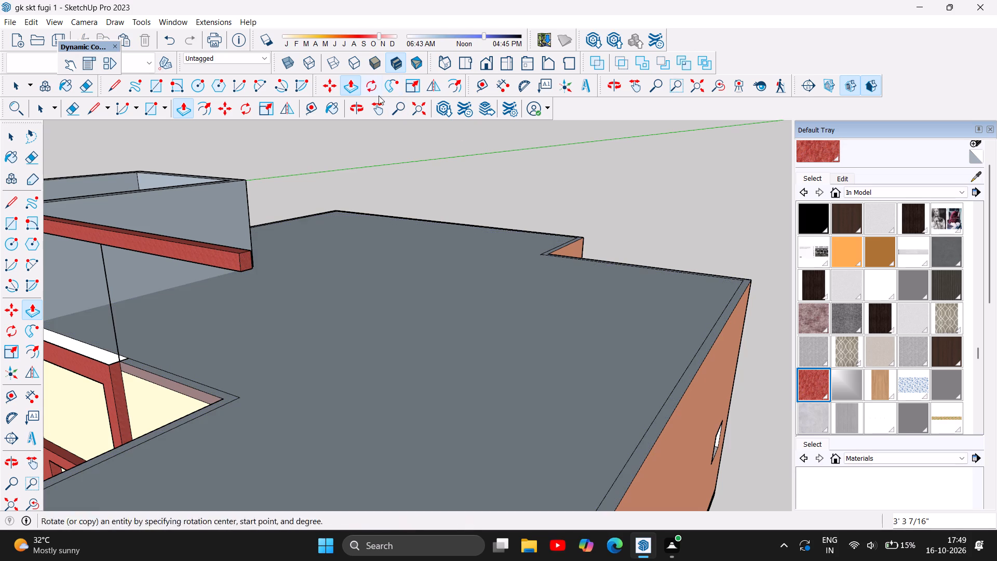
Examine the shortened red top bar from the front and from above the roof.
{"action": "left_click", "coordinate": [351, 108]}
{"action": "left_click_drag", "start_coordinate": [371, 173], "coordinate": [465, 147]}
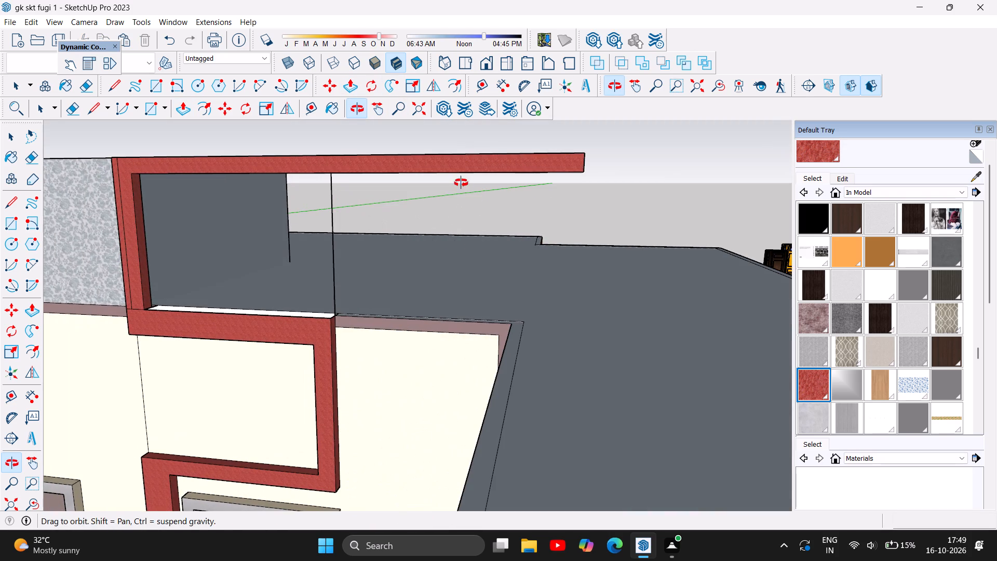
{"action": "left_click_drag", "start_coordinate": [612, 154], "coordinate": [567, 175]}
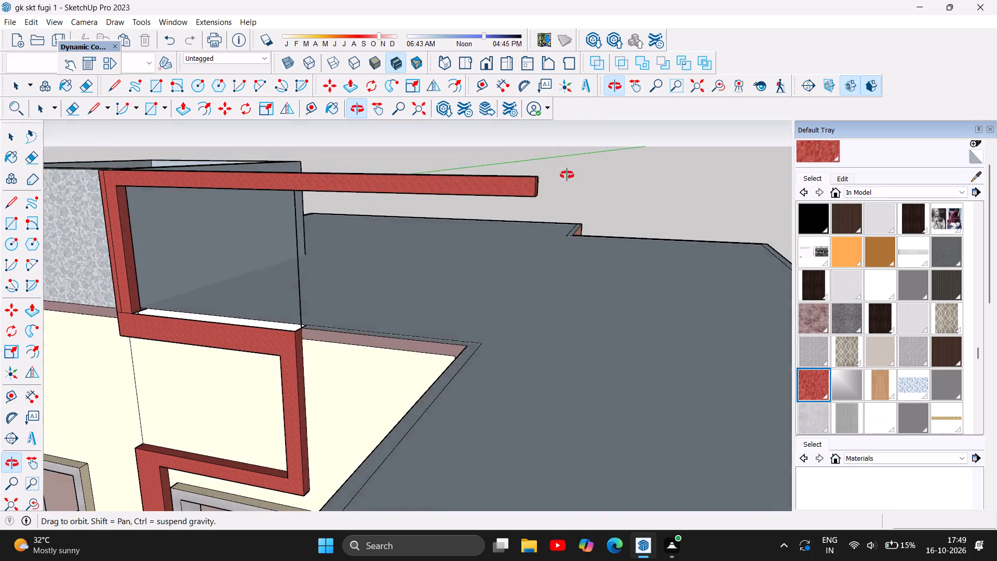
{"action": "left_click_drag", "start_coordinate": [567, 175], "coordinate": [541, 333]}
{"action": "scroll", "coordinate": [408, 231], "scroll_direction": "down", "scroll_amount": 5}
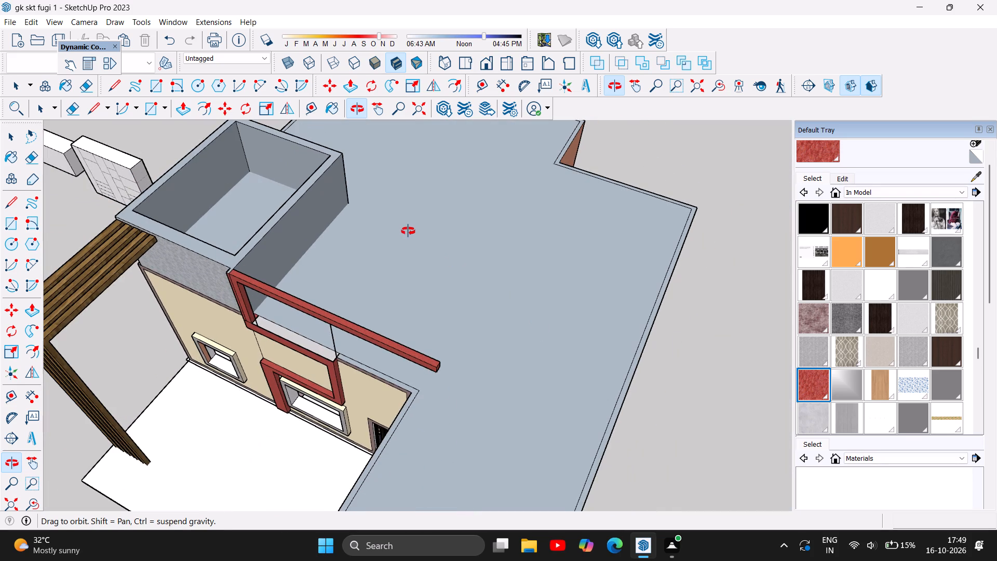
{"action": "left_click_drag", "start_coordinate": [432, 315], "coordinate": [565, 341]}
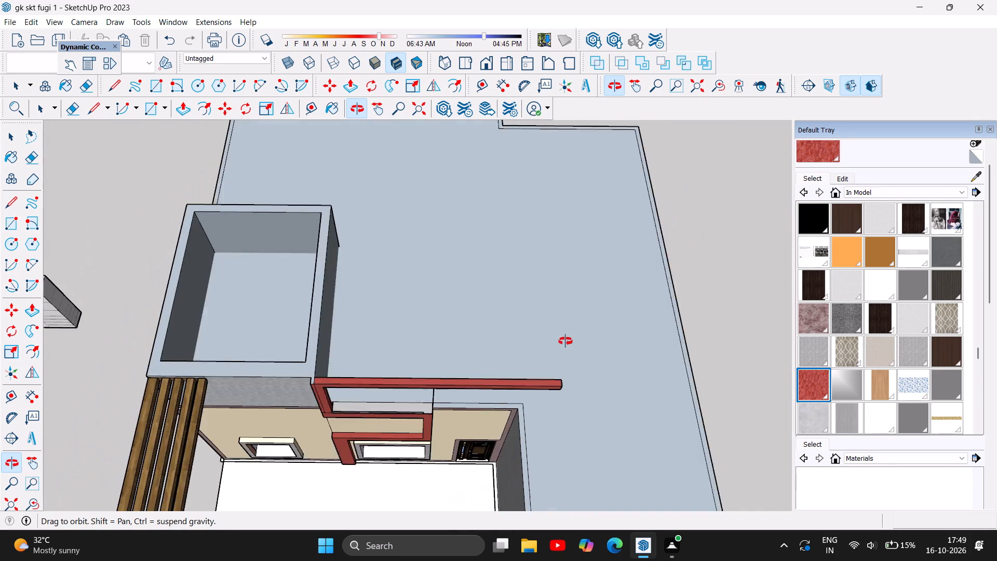
{"action": "left_click_drag", "start_coordinate": [565, 341], "coordinate": [563, 344]}
{"action": "left_click_drag", "start_coordinate": [573, 336], "coordinate": [578, 329]}
{"action": "left_click", "coordinate": [580, 327]}
{"action": "left_click_drag", "start_coordinate": [586, 319], "coordinate": [598, 301]}
{"action": "left_click_drag", "start_coordinate": [641, 236], "coordinate": [644, 231]}
{"action": "left_click_drag", "start_coordinate": [651, 220], "coordinate": [659, 206]}
{"action": "triple_click", "coordinate": [661, 199]}
{"action": "left_click", "coordinate": [662, 198]}
{"action": "scroll", "coordinate": [595, 291], "scroll_direction": "down", "scroll_amount": 2}
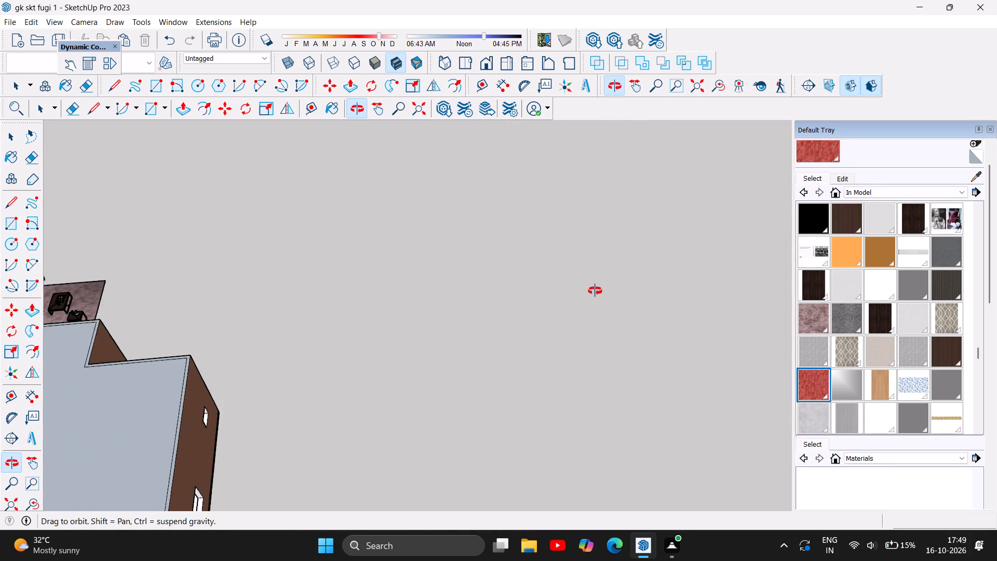
Examine the house's front facade and the shortened red top bar from above, from the side and close up.
{"action": "scroll", "coordinate": [595, 291], "scroll_direction": "down", "scroll_amount": 2}
{"action": "scroll", "coordinate": [623, 246], "scroll_direction": "down", "scroll_amount": 8}
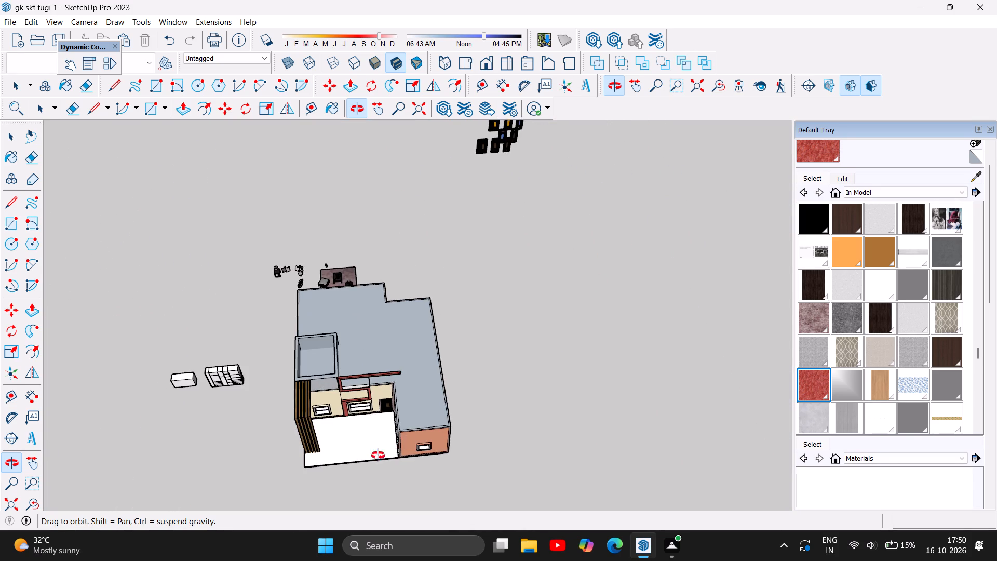
{"action": "left_click_drag", "start_coordinate": [373, 455], "coordinate": [584, 261]}
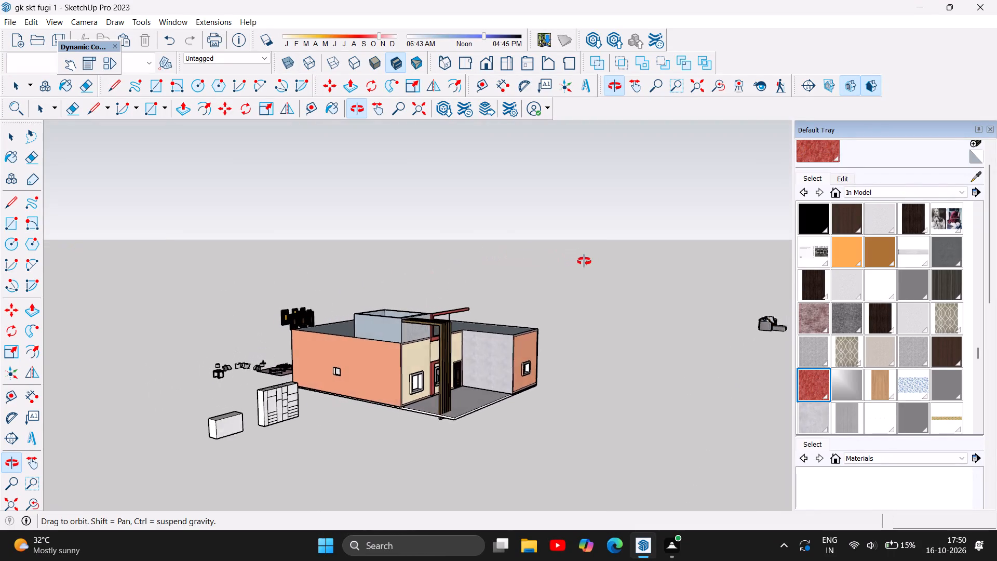
{"action": "left_click_drag", "start_coordinate": [584, 261], "coordinate": [350, 287]}
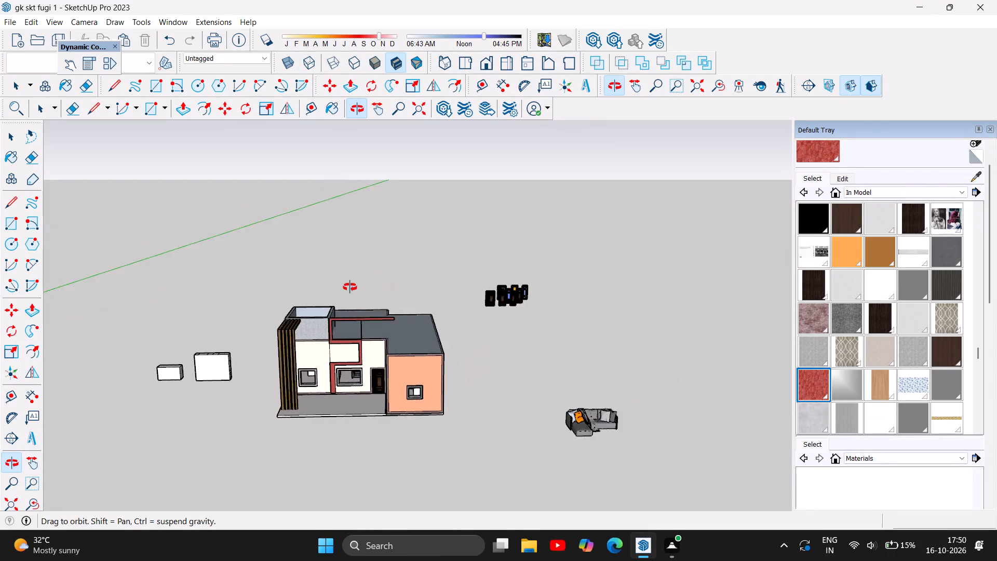
{"action": "left_click_drag", "start_coordinate": [350, 287], "coordinate": [457, 289]}
{"action": "scroll", "coordinate": [427, 315], "scroll_direction": "up", "scroll_amount": 4}
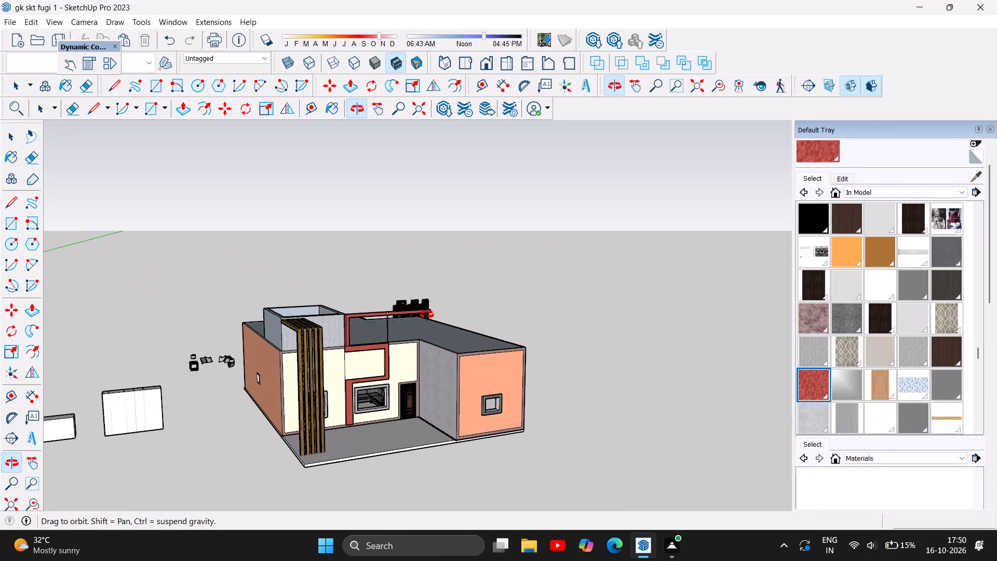
{"action": "scroll", "coordinate": [428, 386], "scroll_direction": "up", "scroll_amount": 4}
{"action": "left_click_drag", "start_coordinate": [414, 435], "coordinate": [453, 421]}
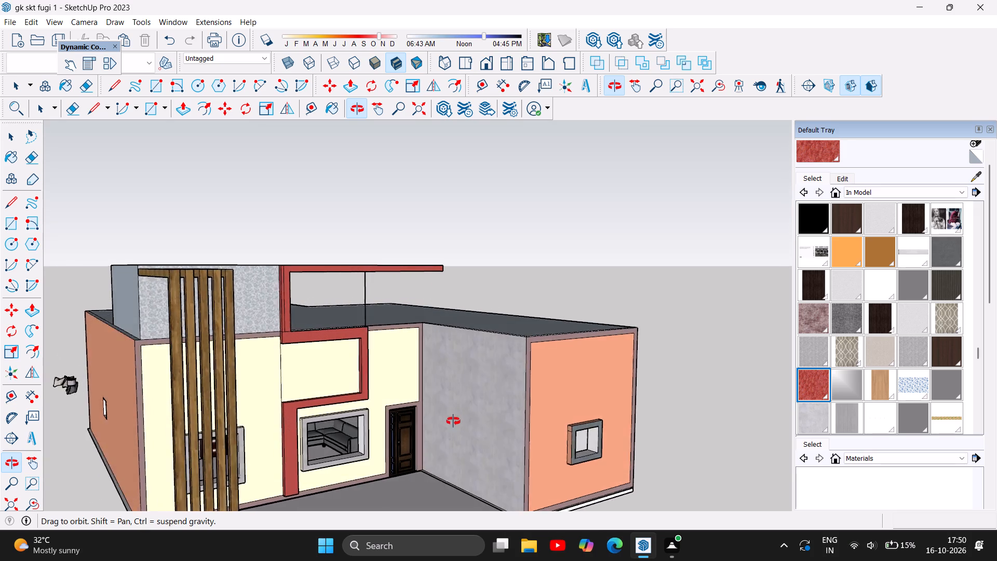
{"action": "left_click_drag", "start_coordinate": [453, 421], "coordinate": [536, 416]}
{"action": "right_click", "coordinate": [536, 416]}
{"action": "right_click", "coordinate": [536, 416]}
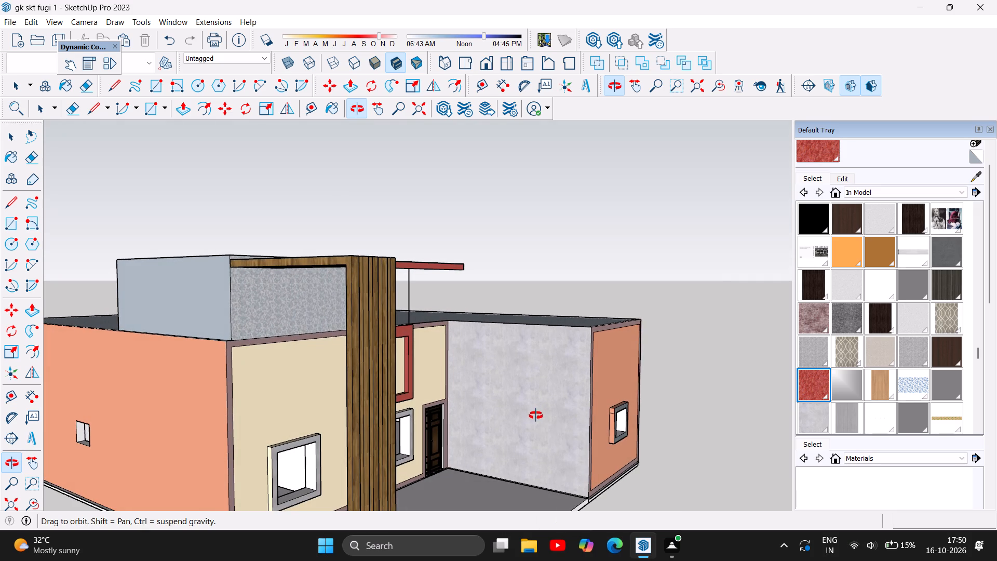
{"action": "left_click_drag", "start_coordinate": [536, 416], "coordinate": [482, 416]}
{"action": "left_click_drag", "start_coordinate": [572, 426], "coordinate": [538, 421]}
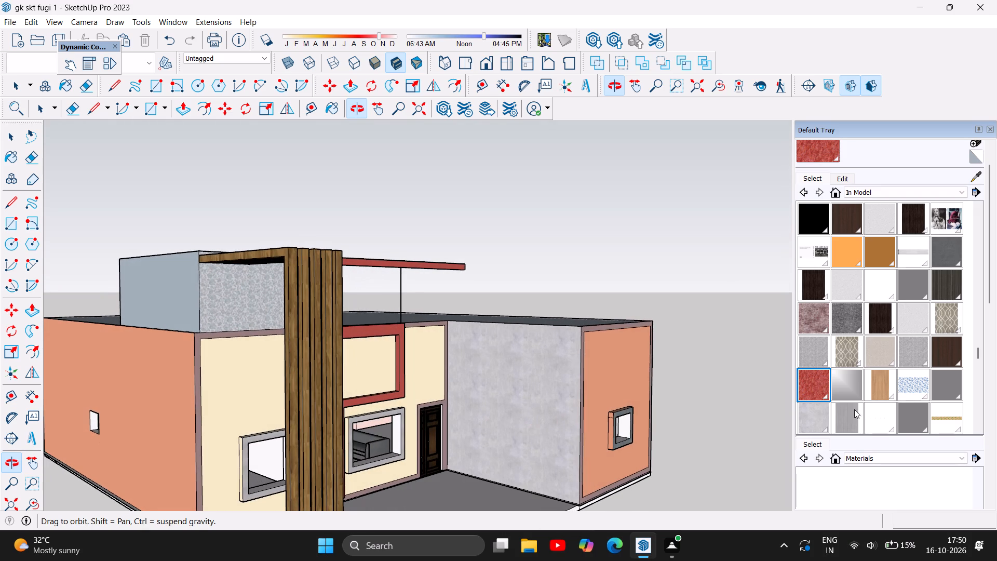
Paint the cream front wall around the entrance door with the light grey concrete-like texture from the model's materials.
{"action": "left_click", "coordinate": [816, 425]}
{"action": "right_click_drag", "start_coordinate": [659, 408], "coordinate": [628, 402]}
{"action": "right_click_drag", "start_coordinate": [545, 390], "coordinate": [498, 389]}
{"action": "right_click", "coordinate": [460, 383]}
{"action": "right_click_drag", "start_coordinate": [426, 363], "coordinate": [442, 389]}
{"action": "left_click", "coordinate": [426, 363]}
{"action": "right_click", "coordinate": [438, 389]}
{"action": "right_click", "coordinate": [435, 389]}
{"action": "right_click_drag", "start_coordinate": [432, 386], "coordinate": [429, 379]}
{"action": "right_click_drag", "start_coordinate": [434, 373], "coordinate": [455, 369]}
{"action": "right_click", "coordinate": [455, 369]}
{"action": "right_click_drag", "start_coordinate": [450, 369], "coordinate": [437, 372]}
{"action": "right_click", "coordinate": [434, 372]}
{"action": "right_click", "coordinate": [430, 373]}
{"action": "right_click", "coordinate": [430, 373]}
{"action": "right_click_drag", "start_coordinate": [439, 372], "coordinate": [443, 370]}
{"action": "right_click_drag", "start_coordinate": [476, 367], "coordinate": [481, 366]}
{"action": "right_click_drag", "start_coordinate": [500, 367], "coordinate": [531, 356]}
{"action": "right_click_drag", "start_coordinate": [518, 352], "coordinate": [361, 337]}
{"action": "right_click_drag", "start_coordinate": [389, 335], "coordinate": [375, 335]}
{"action": "right_click_drag", "start_coordinate": [361, 337], "coordinate": [438, 337]}
{"action": "right_click", "coordinate": [361, 337]}
{"action": "right_click", "coordinate": [379, 340]}
{"action": "right_click_drag", "start_coordinate": [387, 342], "coordinate": [393, 343]}
{"action": "right_click_drag", "start_coordinate": [397, 344], "coordinate": [403, 344]}
{"action": "right_click", "coordinate": [405, 344]}
{"action": "right_click", "coordinate": [405, 344]}
{"action": "right_click", "coordinate": [405, 344]}
{"action": "right_click", "coordinate": [405, 344]}
{"action": "right_click", "coordinate": [405, 344]}
{"action": "right_click", "coordinate": [408, 346]}
{"action": "right_click", "coordinate": [412, 347]}
{"action": "right_click", "coordinate": [412, 347]}
{"action": "right_click", "coordinate": [413, 347]}
{"action": "right_click", "coordinate": [417, 346]}
{"action": "right_click", "coordinate": [419, 344]}
{"action": "left_click", "coordinate": [419, 343]}
{"action": "right_click", "coordinate": [419, 343]}
{"action": "right_click", "coordinate": [419, 343]}
{"action": "right_click", "coordinate": [419, 343]}
{"action": "right_click", "coordinate": [419, 343]}
{"action": "right_click_drag", "start_coordinate": [419, 343], "coordinate": [427, 341]}
Paint the cream wall panel enclosed by the red stepped band with the same light grey texture.
{"action": "right_click", "coordinate": [413, 345]}
{"action": "right_click", "coordinate": [410, 345]}
{"action": "right_click_drag", "start_coordinate": [407, 348], "coordinate": [382, 350]}
{"action": "right_click_drag", "start_coordinate": [376, 353], "coordinate": [372, 352]}
{"action": "left_click", "coordinate": [372, 353]}
{"action": "right_click", "coordinate": [374, 352]}
{"action": "right_click", "coordinate": [379, 353]}
{"action": "right_click_drag", "start_coordinate": [381, 353], "coordinate": [393, 354]}
{"action": "right_click", "coordinate": [389, 357]}
{"action": "right_click", "coordinate": [385, 360]}
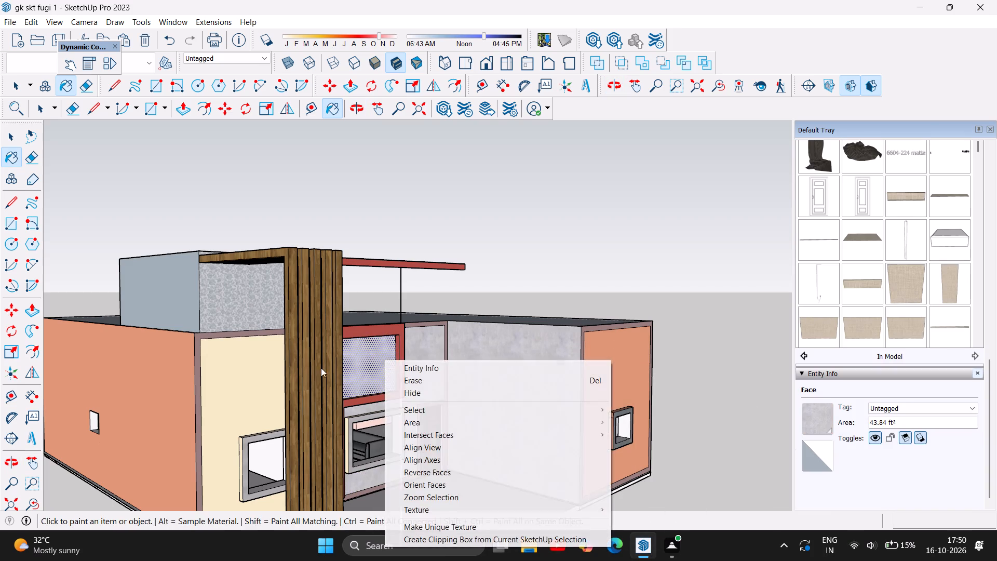
Paint the remaining cream front wall behind the wooden slats with the same light grey texture.
{"action": "right_click", "coordinate": [261, 370]}
{"action": "double_click", "coordinate": [261, 370]}
{"action": "right_click", "coordinate": [261, 369]}
{"action": "right_click_drag", "start_coordinate": [262, 369], "coordinate": [534, 326]}
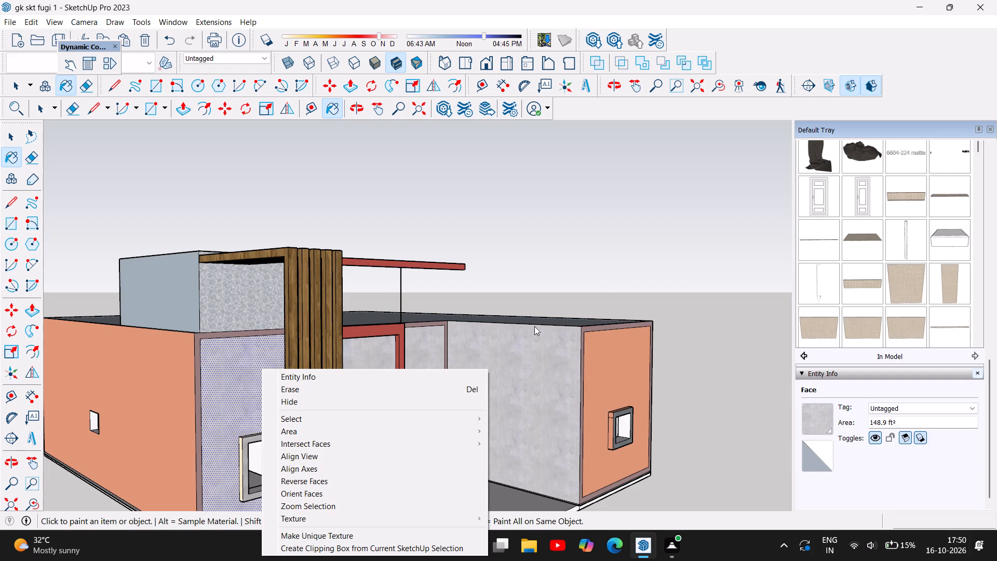
{"action": "right_click_drag", "start_coordinate": [534, 326], "coordinate": [610, 264]}
{"action": "right_click", "coordinate": [610, 264]}
{"action": "left_click", "coordinate": [610, 264]}
{"action": "right_click_drag", "start_coordinate": [610, 264], "coordinate": [629, 262]}
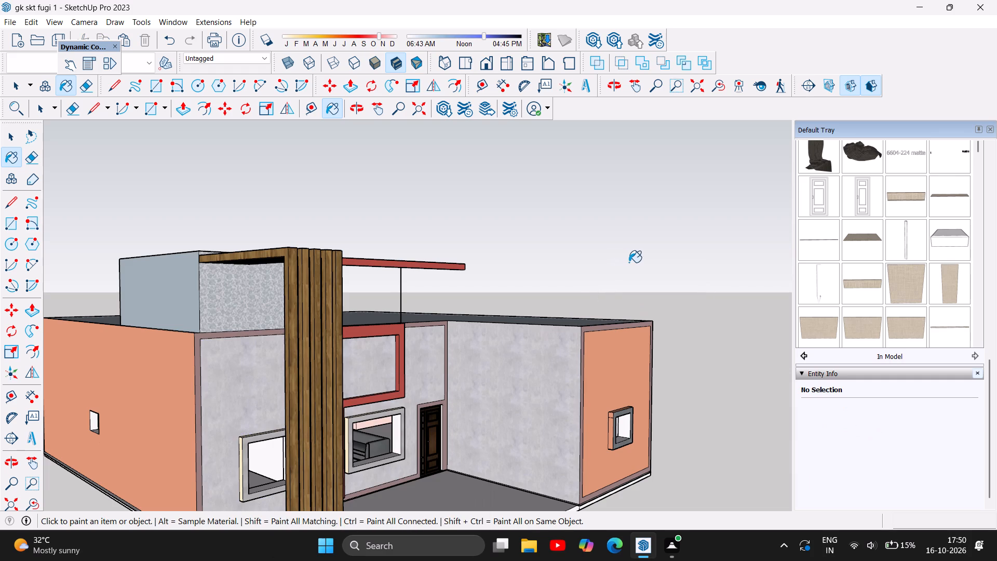
{"action": "right_click_drag", "start_coordinate": [629, 262], "coordinate": [630, 262]}
Examine the repainted grey facade against the red band and wooden slats, from the front and from above.
{"action": "scroll", "coordinate": [630, 262], "scroll_direction": "down", "scroll_amount": 1}
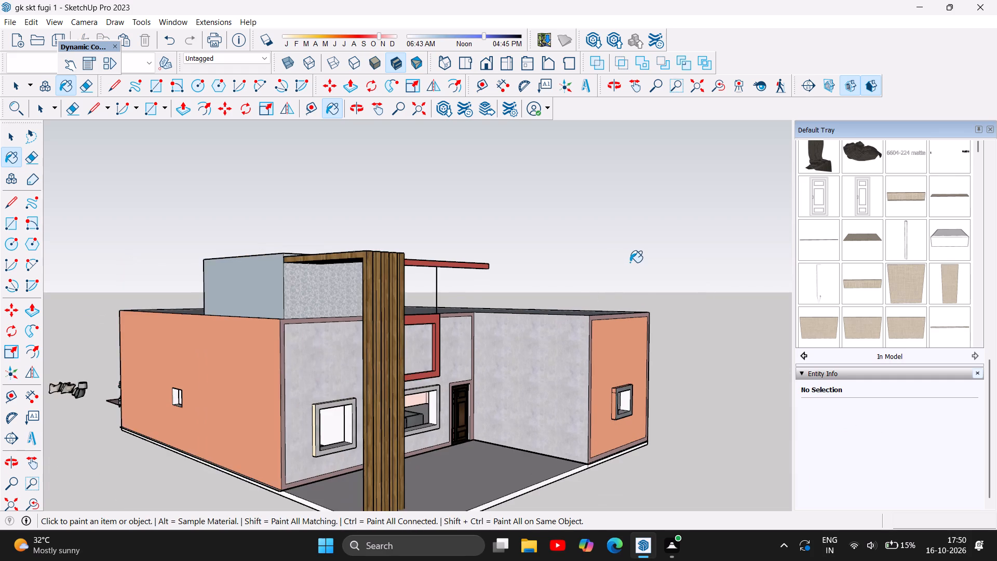
{"action": "scroll", "coordinate": [630, 262], "scroll_direction": "down", "scroll_amount": 1}
{"action": "scroll", "coordinate": [650, 266], "scroll_direction": "up", "scroll_amount": 3}
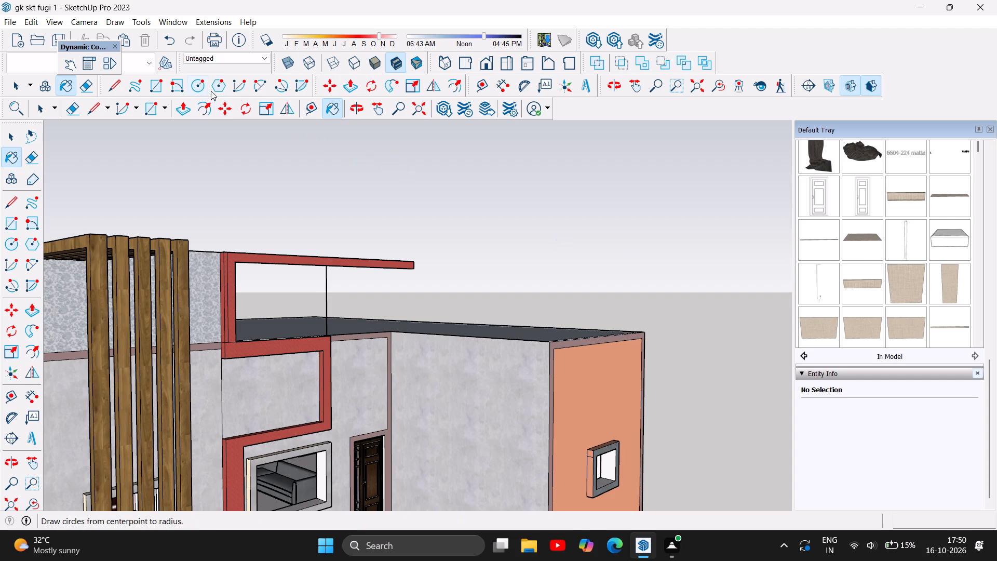
{"action": "left_click", "coordinate": [356, 109]}
{"action": "left_click_drag", "start_coordinate": [463, 235], "coordinate": [388, 231]}
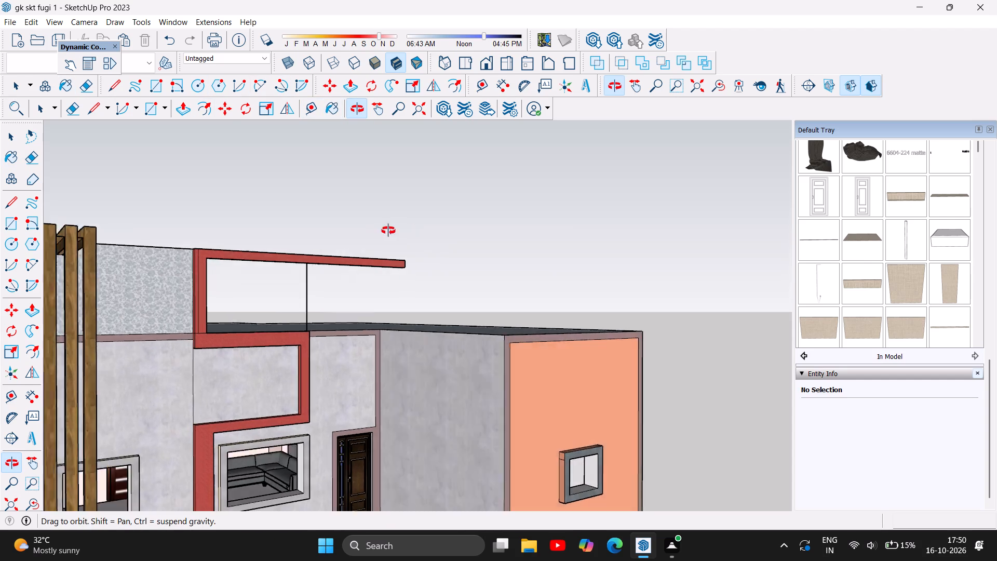
{"action": "left_click_drag", "start_coordinate": [388, 231], "coordinate": [294, 269]}
{"action": "scroll", "coordinate": [388, 214], "scroll_direction": "down", "scroll_amount": 4}
{"action": "scroll", "coordinate": [378, 246], "scroll_direction": "up", "scroll_amount": 3}
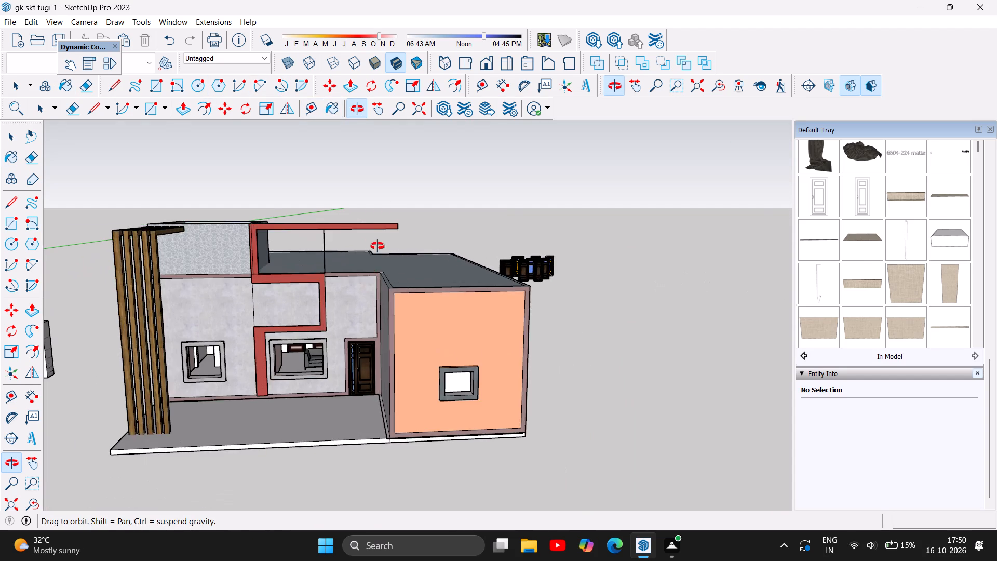
{"action": "scroll", "coordinate": [354, 303], "scroll_direction": "up", "scroll_amount": 2}
{"action": "scroll", "coordinate": [360, 376], "scroll_direction": "down", "scroll_amount": 4}
{"action": "scroll", "coordinate": [339, 363], "scroll_direction": "up", "scroll_amount": 3}
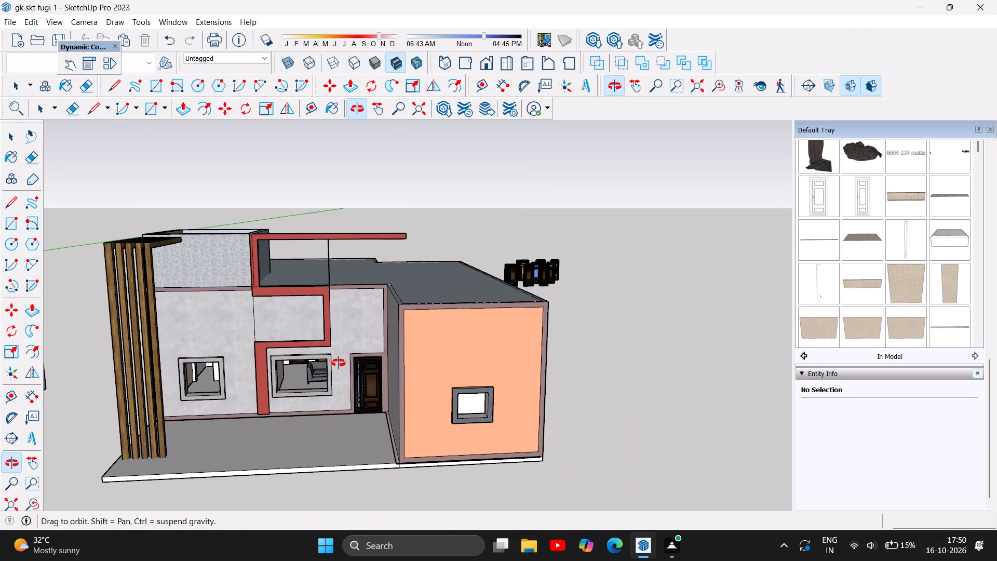
{"action": "scroll", "coordinate": [339, 363], "scroll_direction": "up", "scroll_amount": 2}
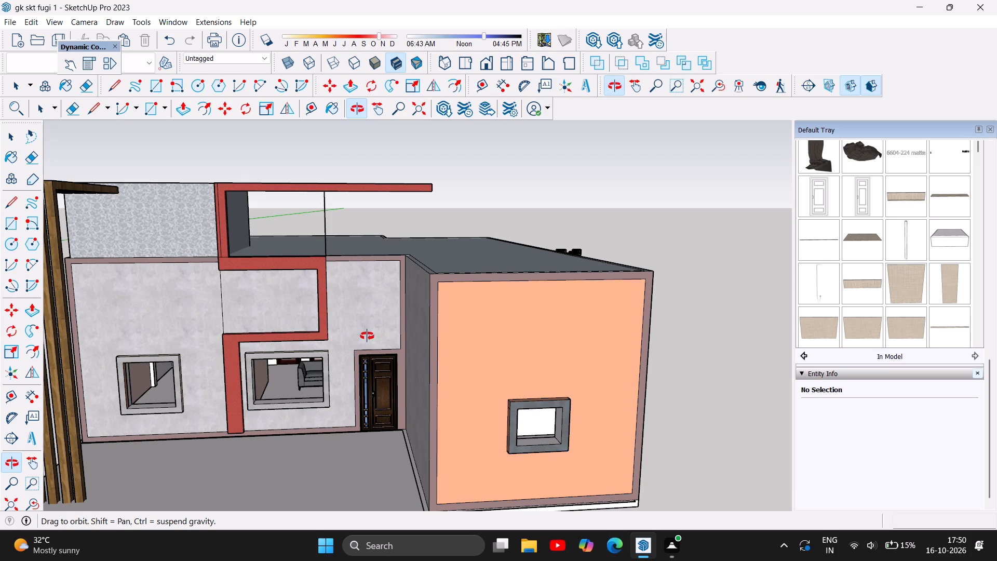
{"action": "scroll", "coordinate": [419, 317], "scroll_direction": "down", "scroll_amount": 4}
{"action": "left_click_drag", "start_coordinate": [231, 248], "coordinate": [245, 324]}
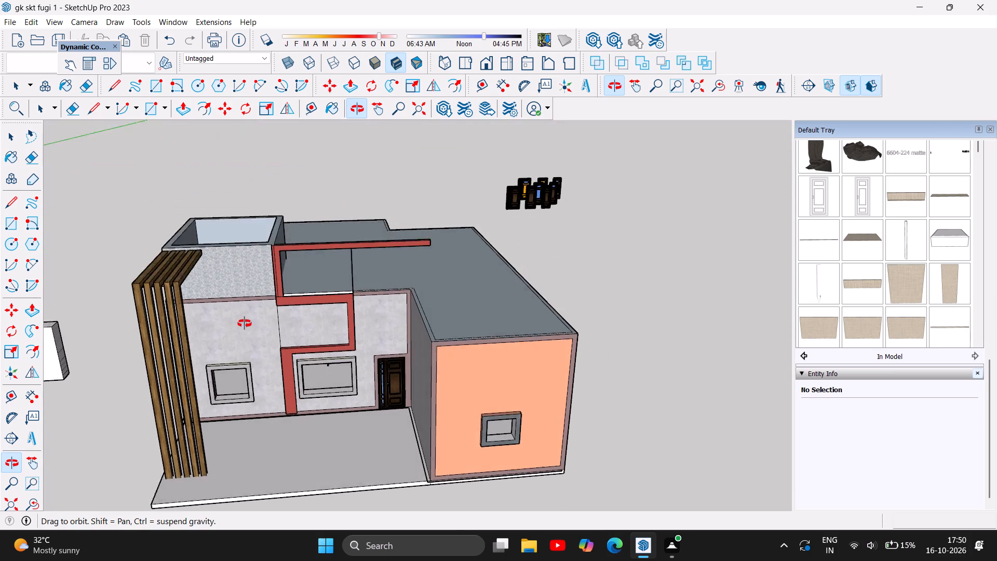
{"action": "left_click_drag", "start_coordinate": [245, 324], "coordinate": [246, 329]}
{"action": "left_click_drag", "start_coordinate": [180, 232], "coordinate": [192, 316]}
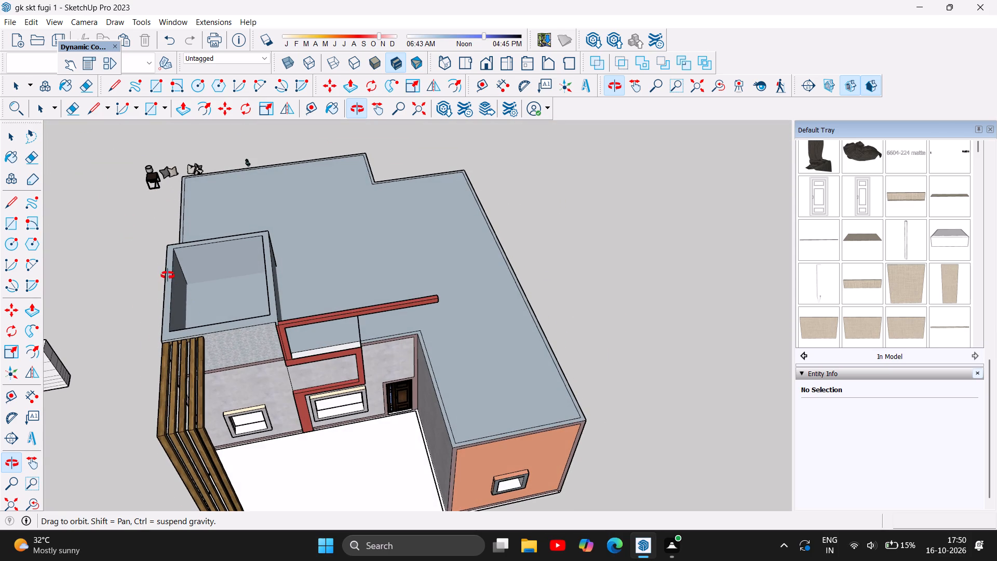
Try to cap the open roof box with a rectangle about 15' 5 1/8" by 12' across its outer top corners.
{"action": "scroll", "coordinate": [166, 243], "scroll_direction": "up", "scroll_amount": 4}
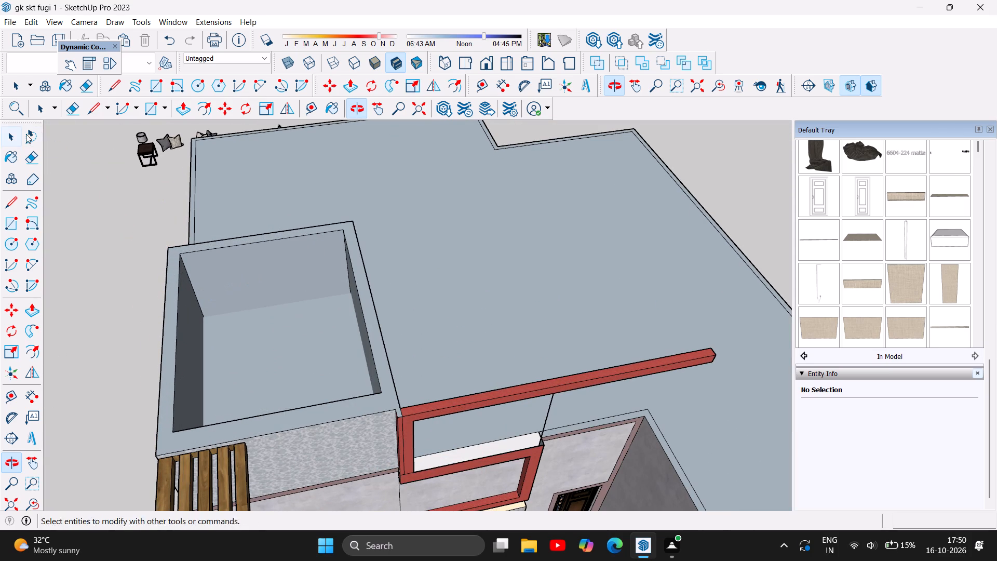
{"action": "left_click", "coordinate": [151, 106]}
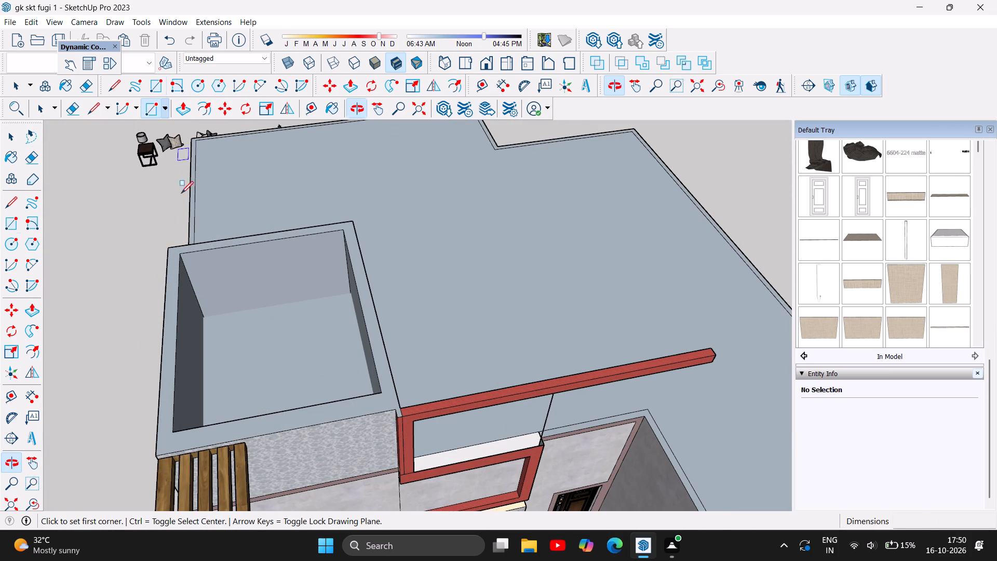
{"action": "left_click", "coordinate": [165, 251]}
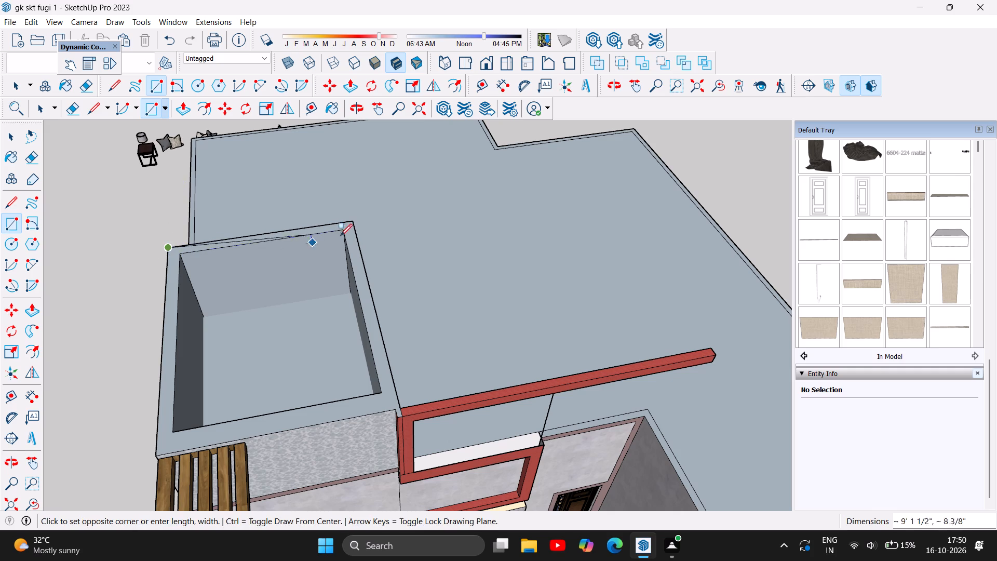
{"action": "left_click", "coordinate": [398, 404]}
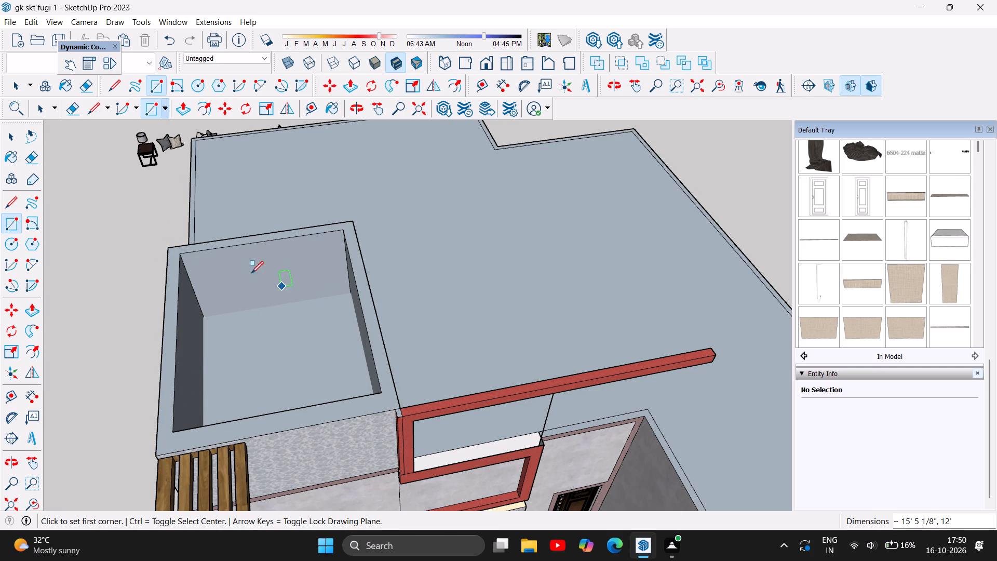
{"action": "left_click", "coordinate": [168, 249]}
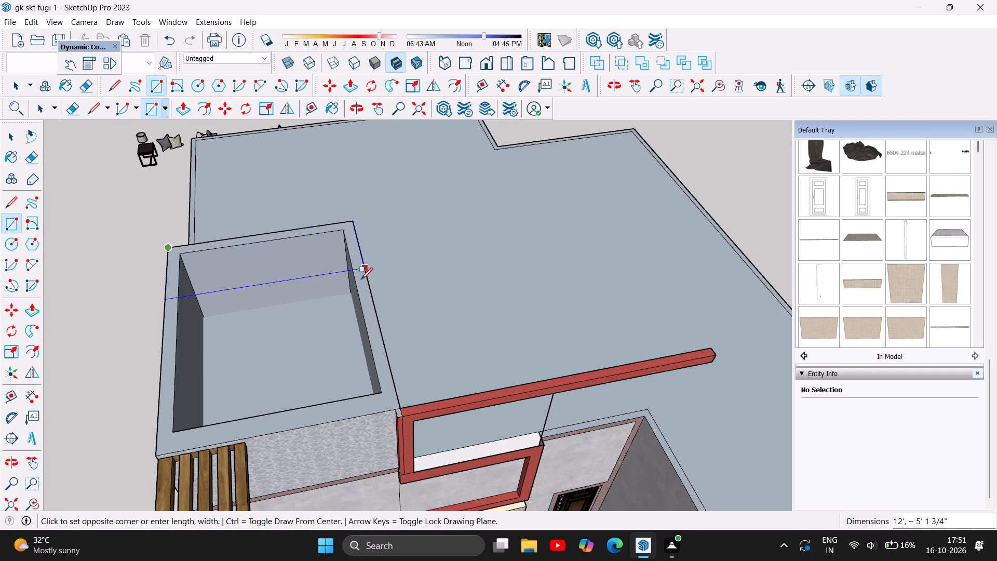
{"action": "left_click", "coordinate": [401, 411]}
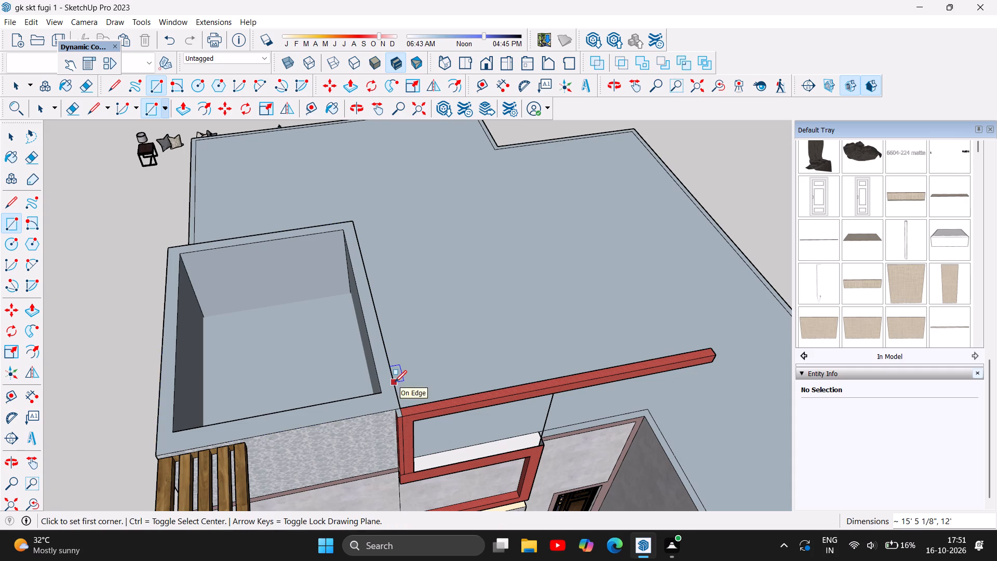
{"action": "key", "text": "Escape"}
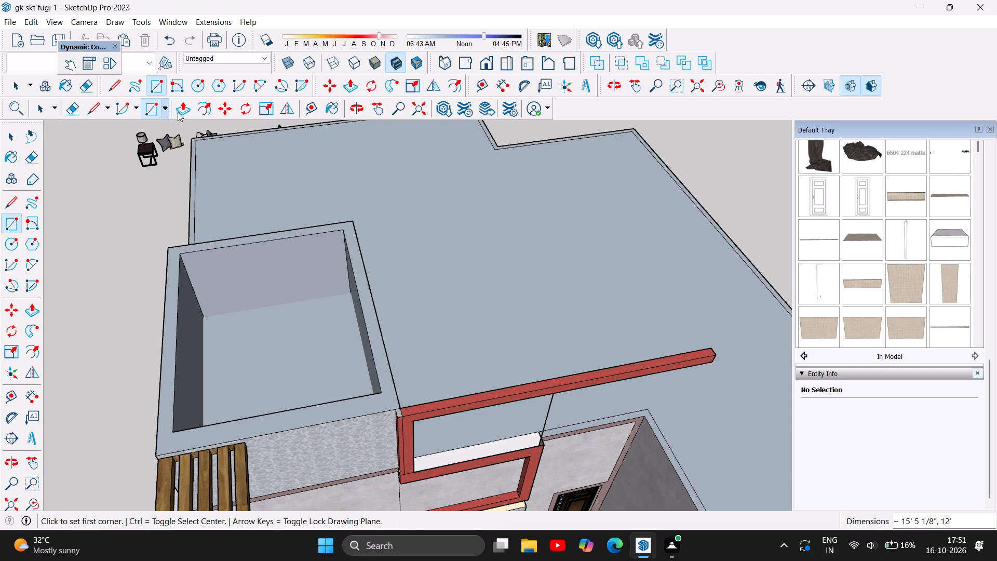
Raise the top rim of the open roof box by 1' 1 15/16" with Push/Pull.
{"action": "left_click", "coordinate": [178, 111]}
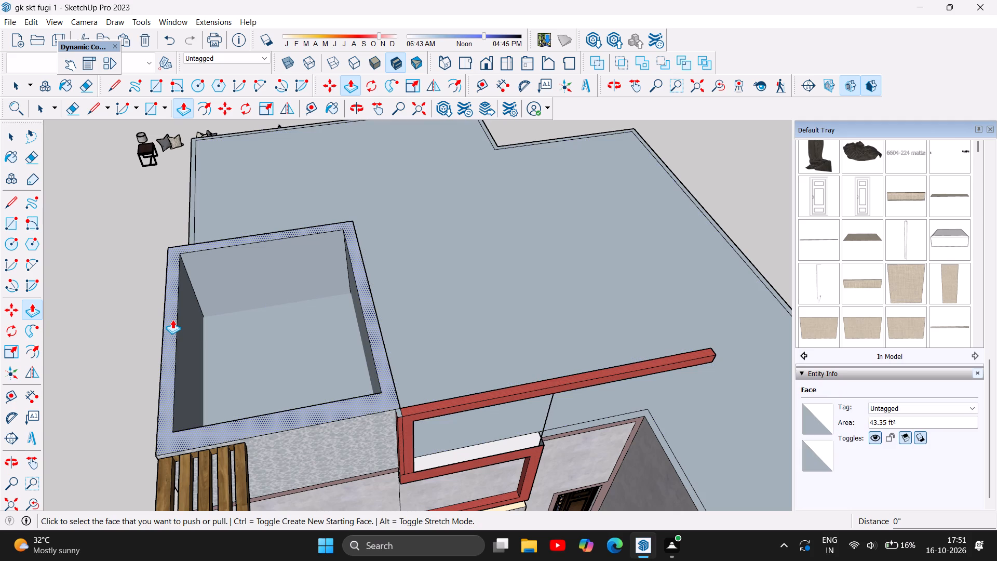
{"action": "left_click", "coordinate": [385, 384]}
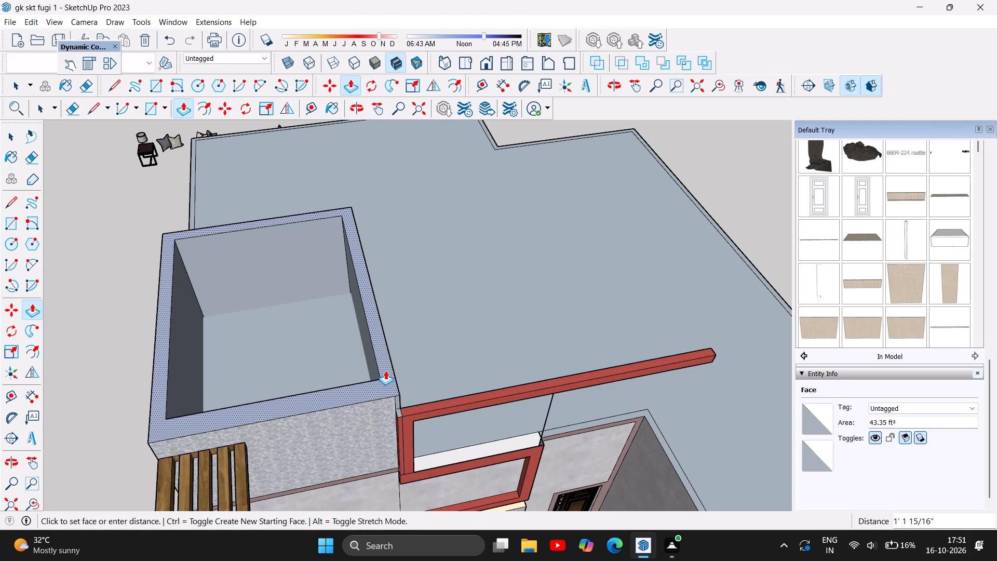
{"action": "double_click", "coordinate": [385, 370]}
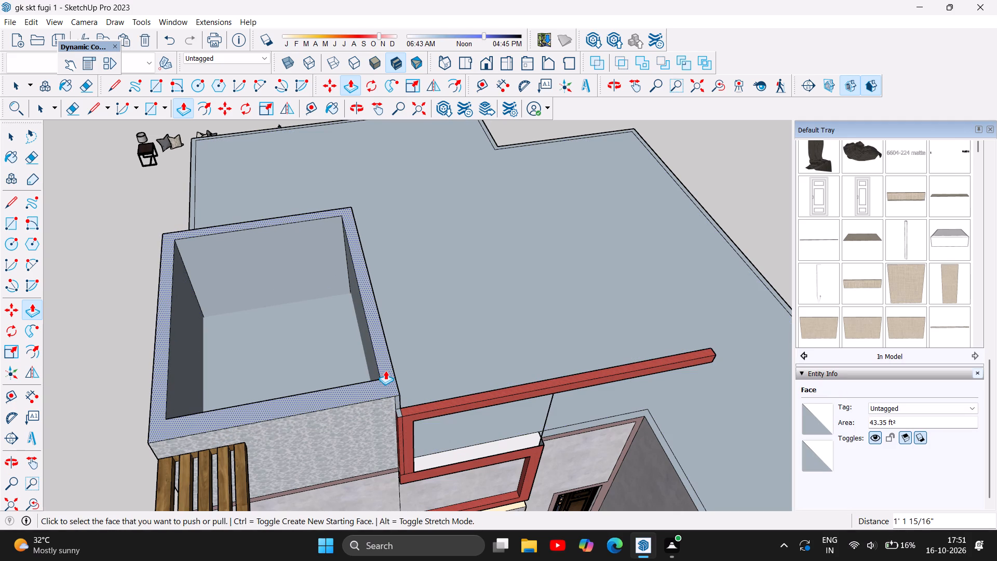
Push the large flat roof face down below the top of its surrounding parapet edge.
{"action": "left_click", "coordinate": [314, 353]}
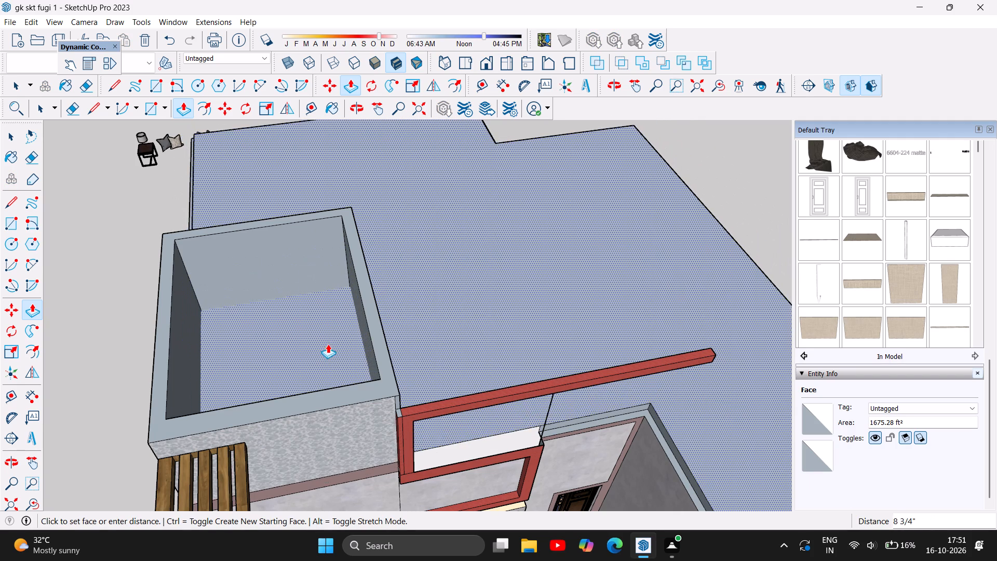
{"action": "left_click", "coordinate": [352, 367]}
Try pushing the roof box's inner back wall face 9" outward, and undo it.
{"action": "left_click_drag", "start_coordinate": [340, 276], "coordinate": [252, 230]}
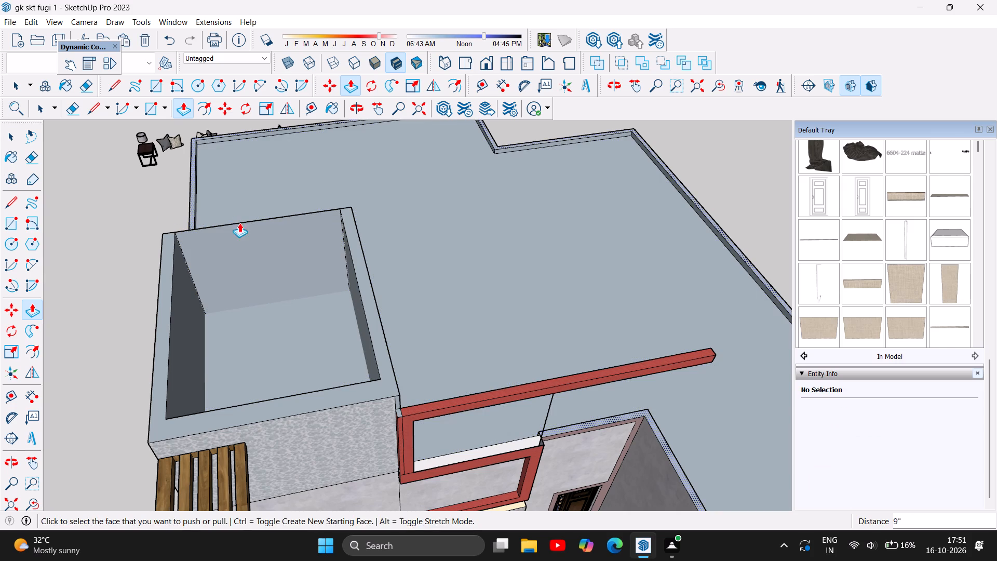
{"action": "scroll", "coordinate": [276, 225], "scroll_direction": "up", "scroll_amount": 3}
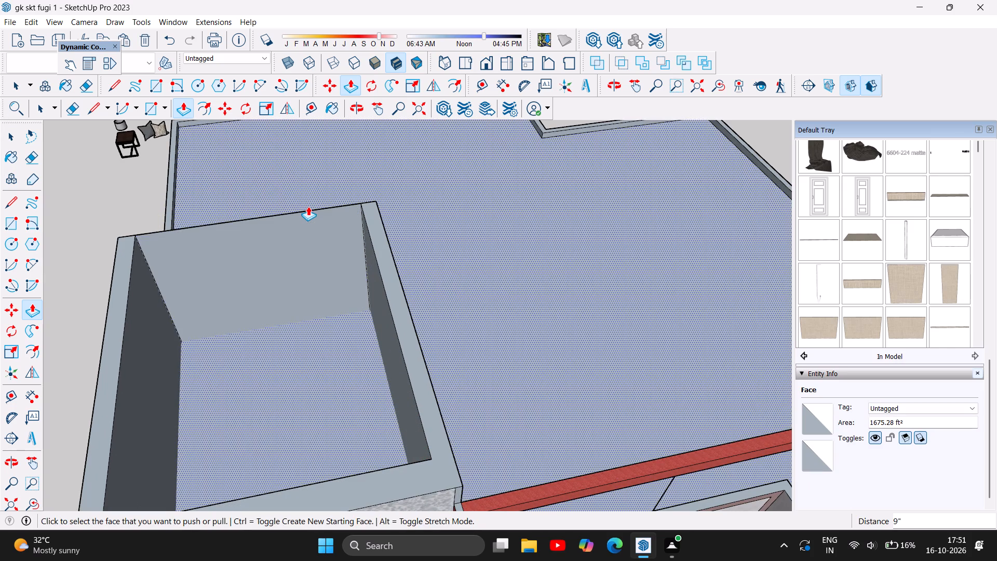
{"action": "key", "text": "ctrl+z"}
Close the roof box's opening with a 13' 6" by 10' 6" rectangle between the rim's opposite inner corners.
{"action": "scroll", "coordinate": [196, 242], "scroll_direction": "down", "scroll_amount": 2}
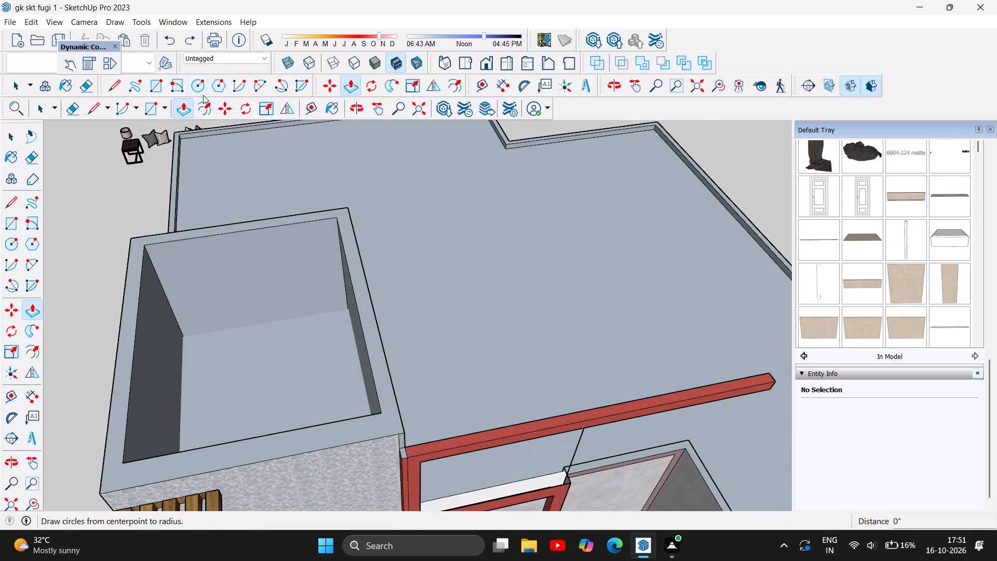
{"action": "left_click", "coordinate": [155, 110]}
{"action": "double_click", "coordinate": [145, 248]}
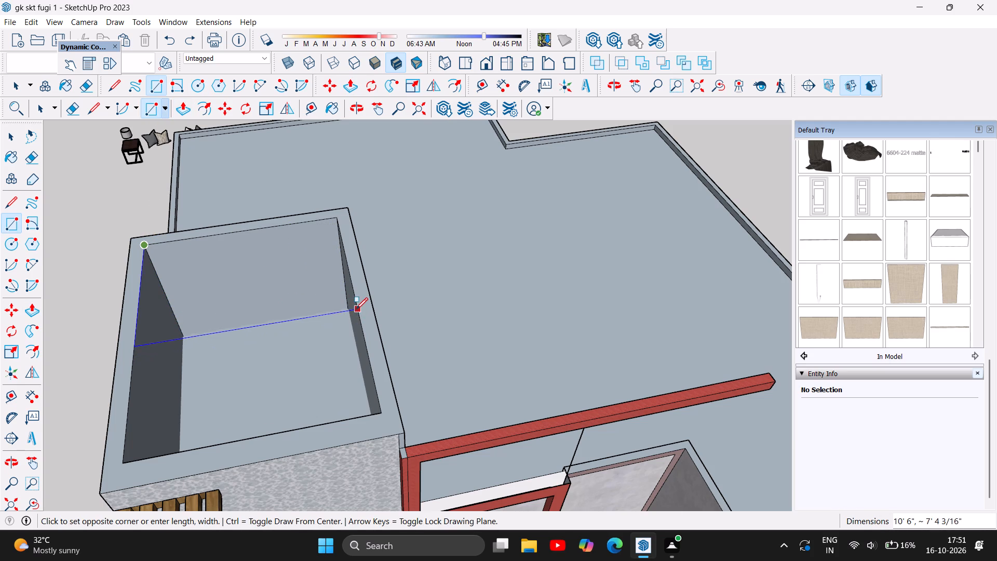
{"action": "left_click", "coordinate": [379, 416]}
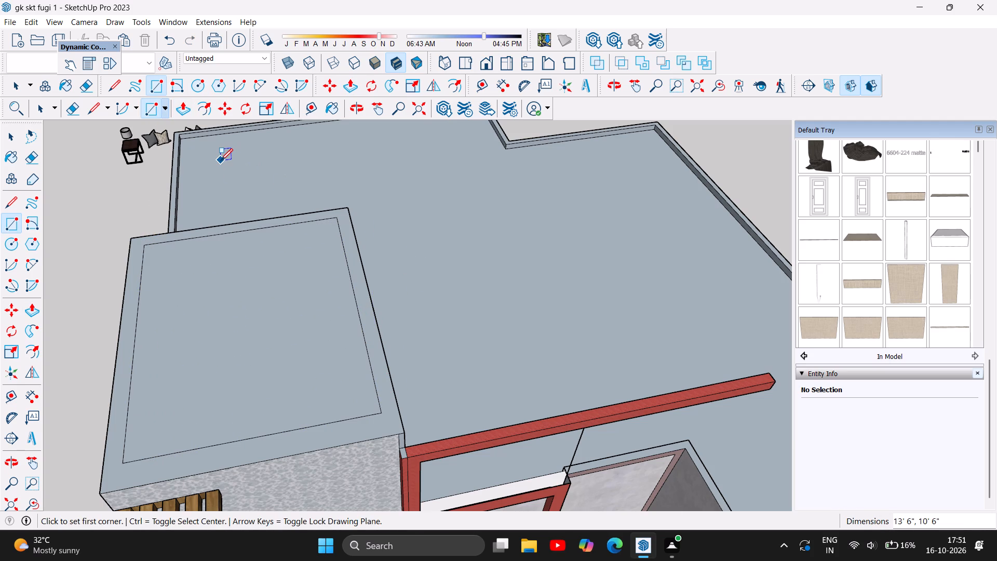
{"action": "key", "text": "Escape"}
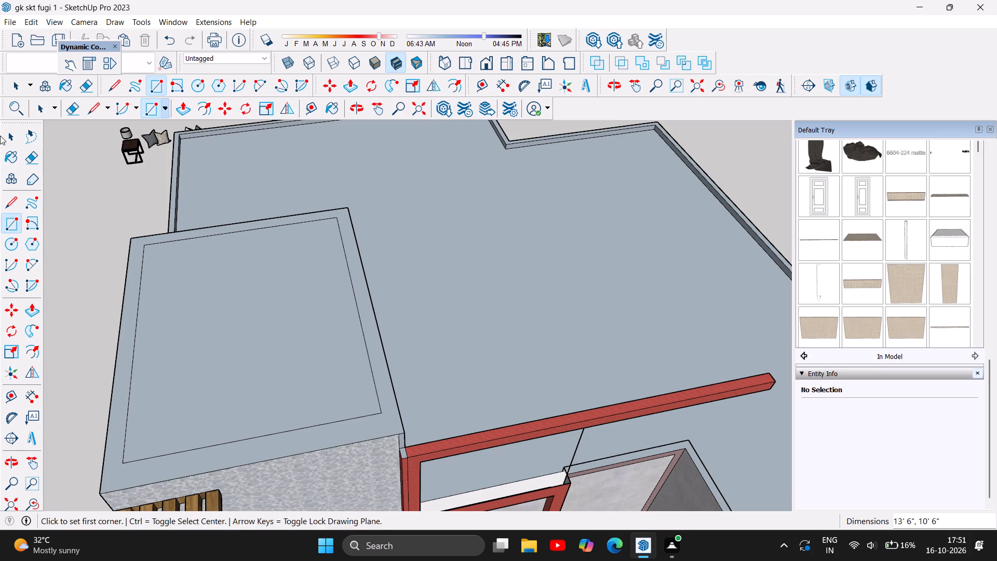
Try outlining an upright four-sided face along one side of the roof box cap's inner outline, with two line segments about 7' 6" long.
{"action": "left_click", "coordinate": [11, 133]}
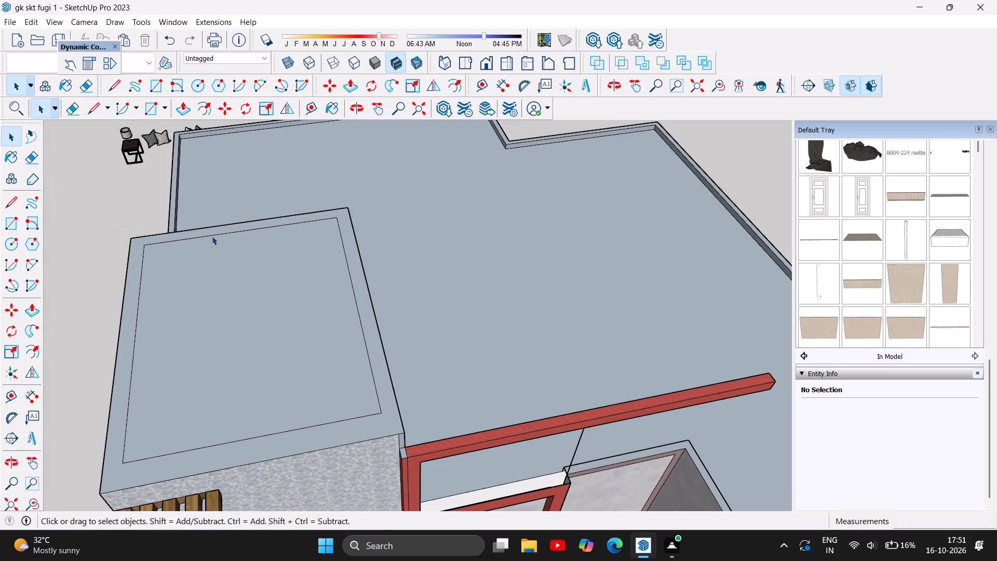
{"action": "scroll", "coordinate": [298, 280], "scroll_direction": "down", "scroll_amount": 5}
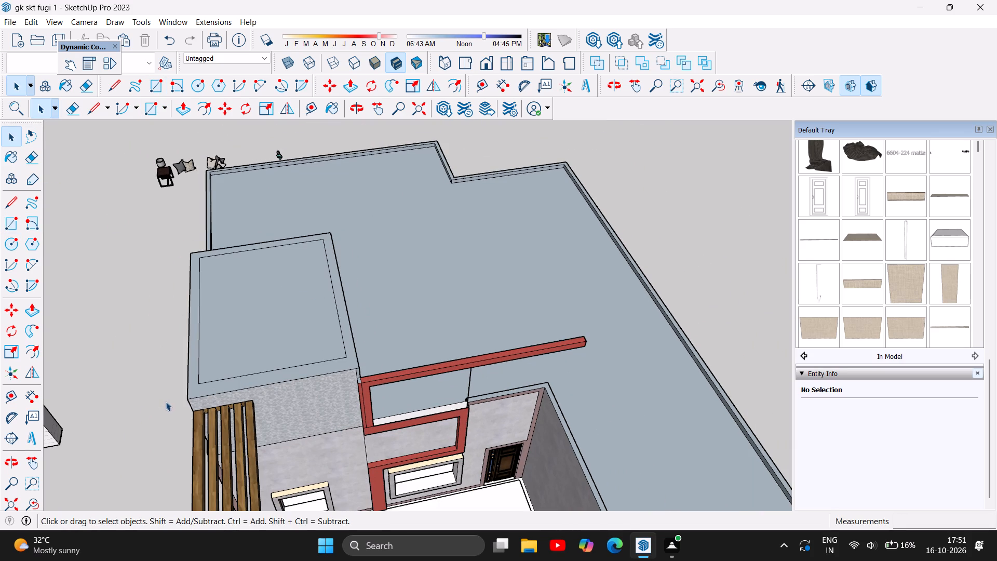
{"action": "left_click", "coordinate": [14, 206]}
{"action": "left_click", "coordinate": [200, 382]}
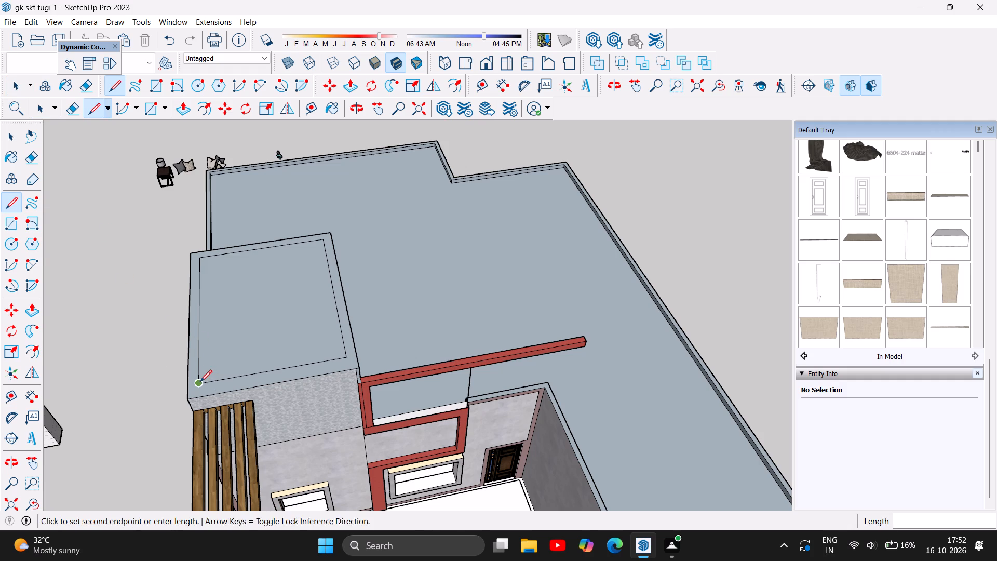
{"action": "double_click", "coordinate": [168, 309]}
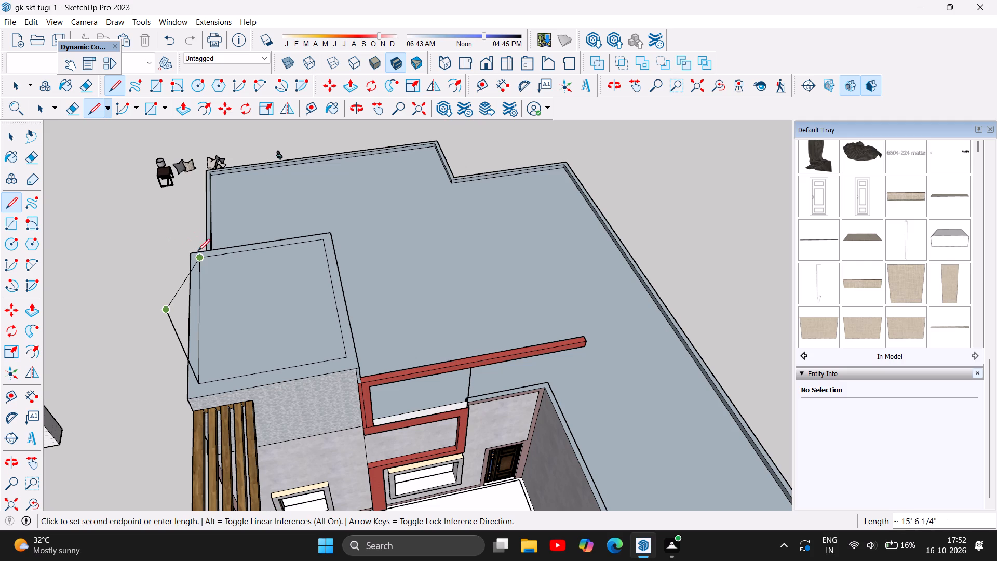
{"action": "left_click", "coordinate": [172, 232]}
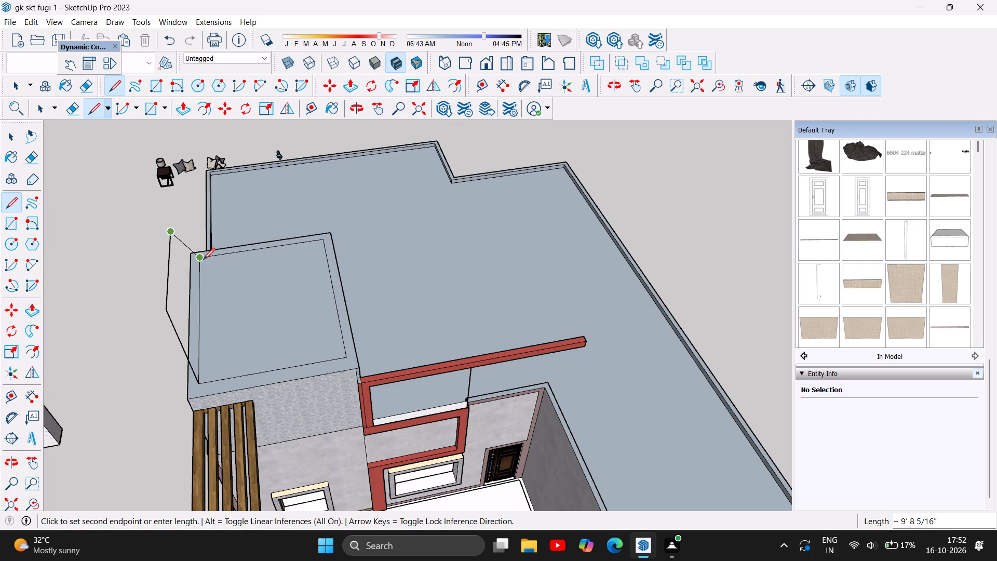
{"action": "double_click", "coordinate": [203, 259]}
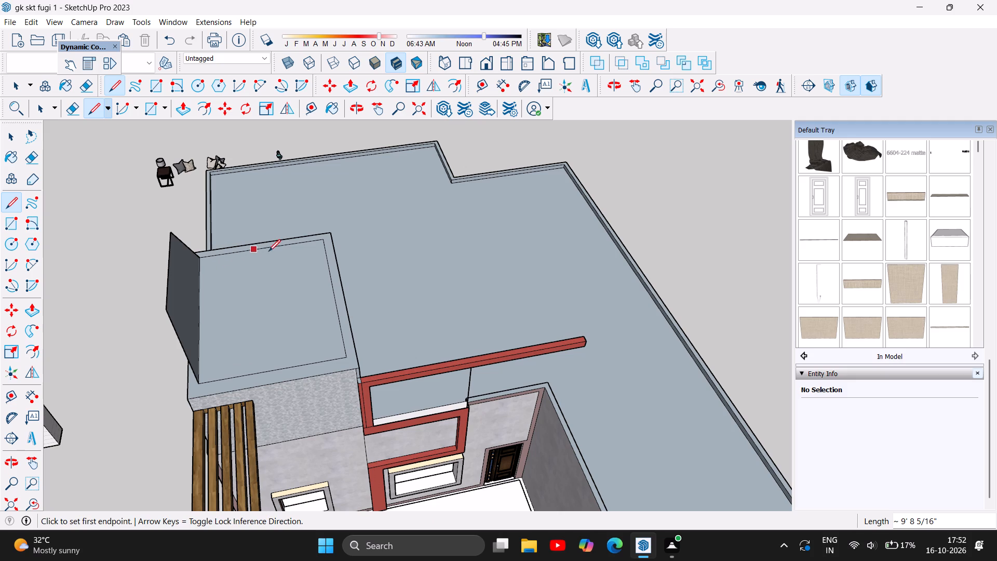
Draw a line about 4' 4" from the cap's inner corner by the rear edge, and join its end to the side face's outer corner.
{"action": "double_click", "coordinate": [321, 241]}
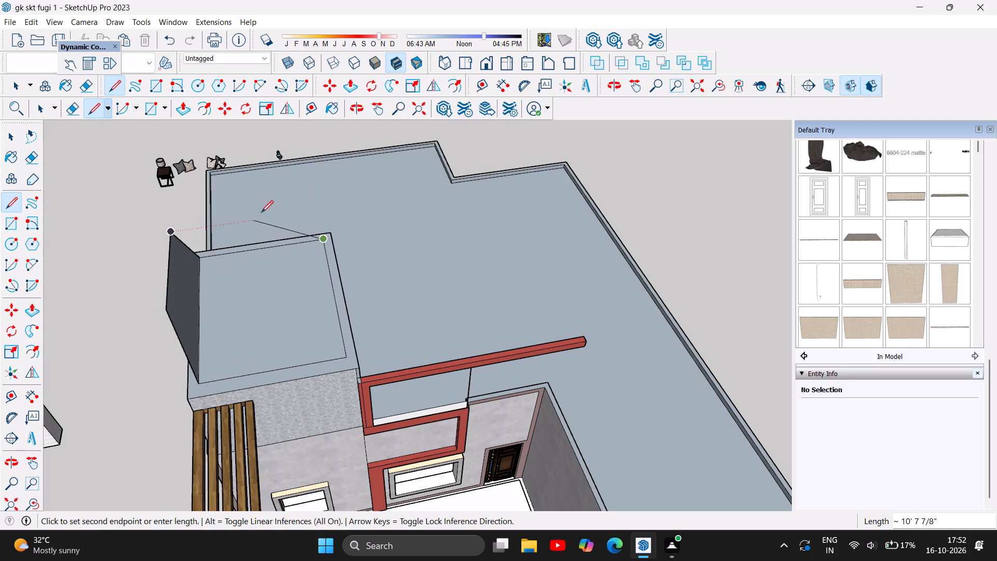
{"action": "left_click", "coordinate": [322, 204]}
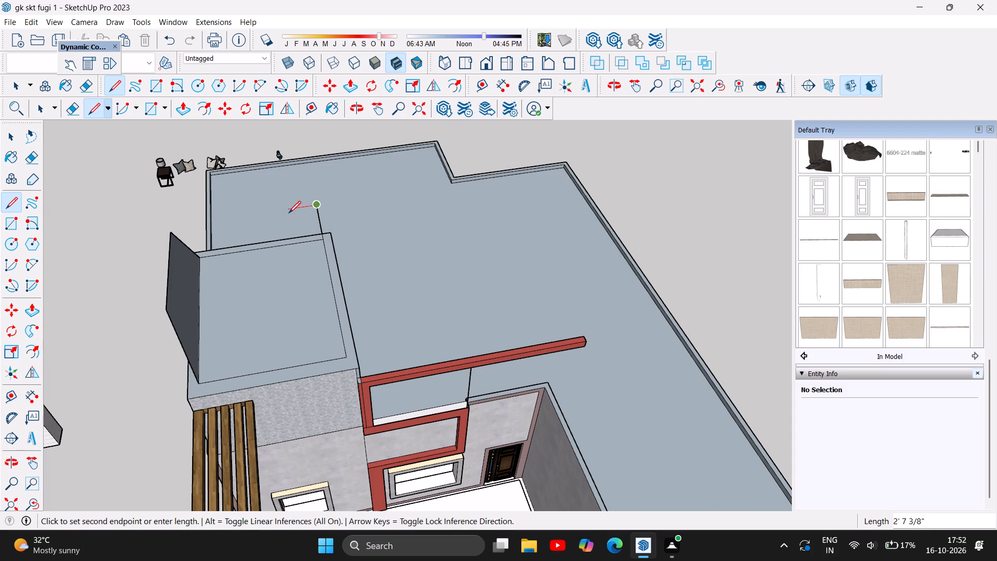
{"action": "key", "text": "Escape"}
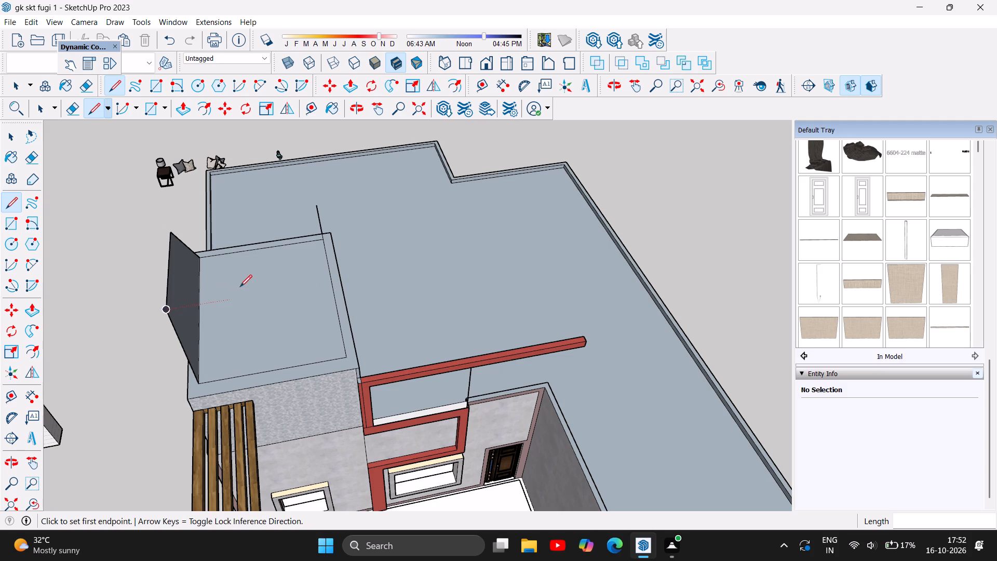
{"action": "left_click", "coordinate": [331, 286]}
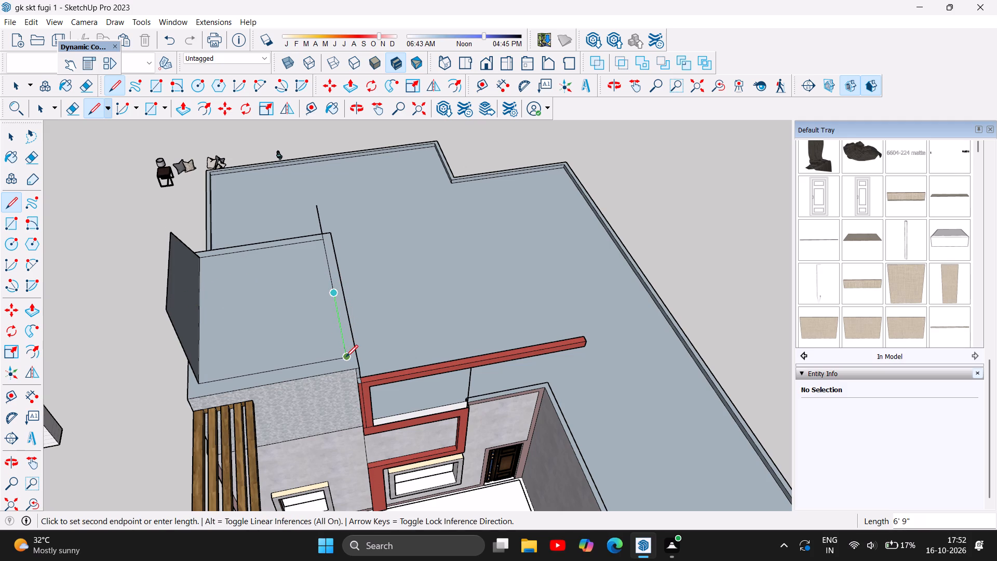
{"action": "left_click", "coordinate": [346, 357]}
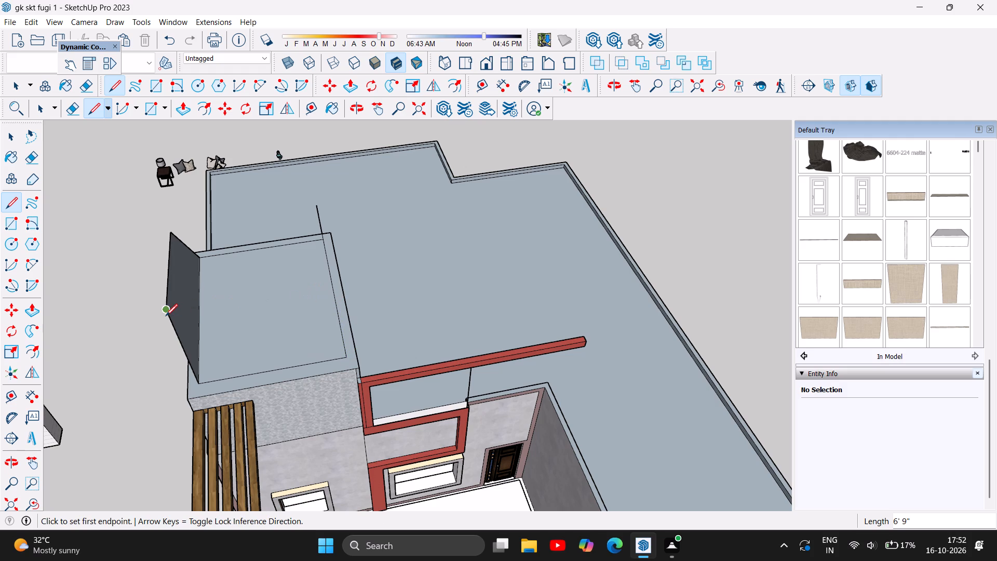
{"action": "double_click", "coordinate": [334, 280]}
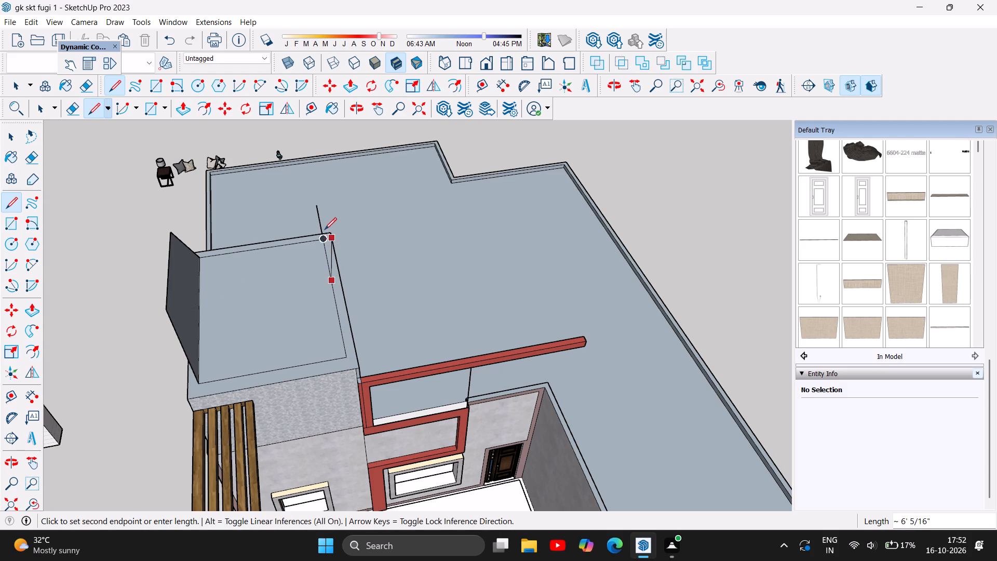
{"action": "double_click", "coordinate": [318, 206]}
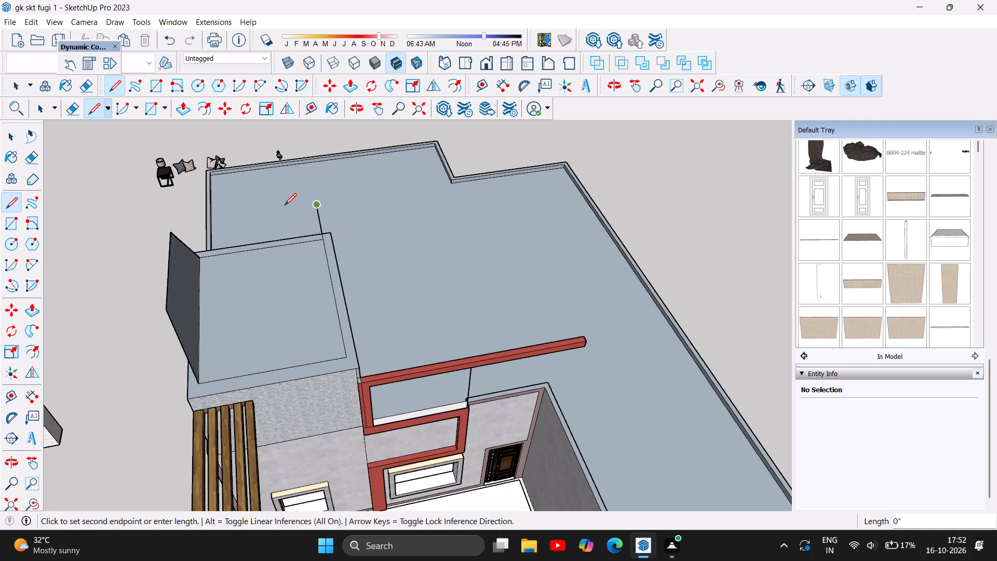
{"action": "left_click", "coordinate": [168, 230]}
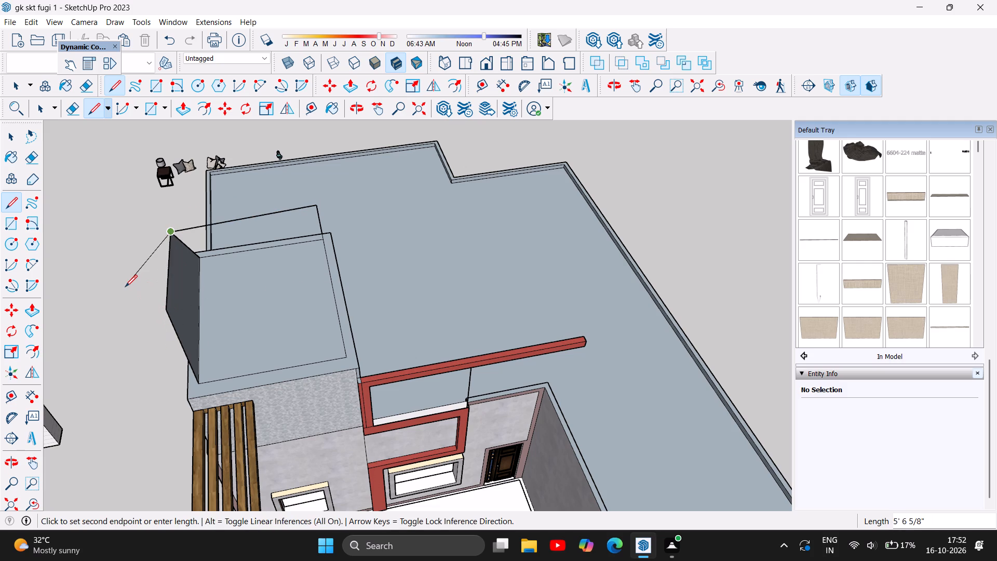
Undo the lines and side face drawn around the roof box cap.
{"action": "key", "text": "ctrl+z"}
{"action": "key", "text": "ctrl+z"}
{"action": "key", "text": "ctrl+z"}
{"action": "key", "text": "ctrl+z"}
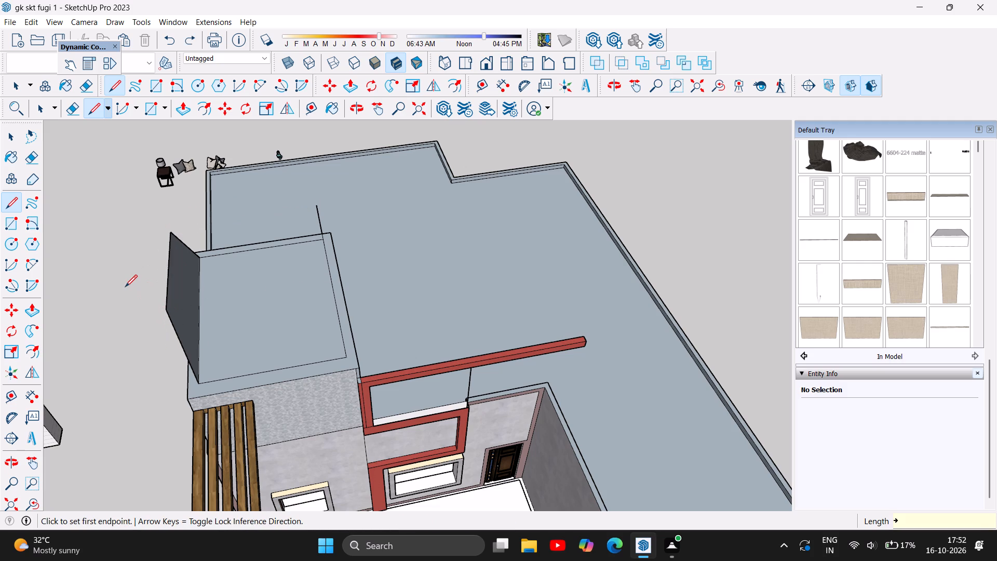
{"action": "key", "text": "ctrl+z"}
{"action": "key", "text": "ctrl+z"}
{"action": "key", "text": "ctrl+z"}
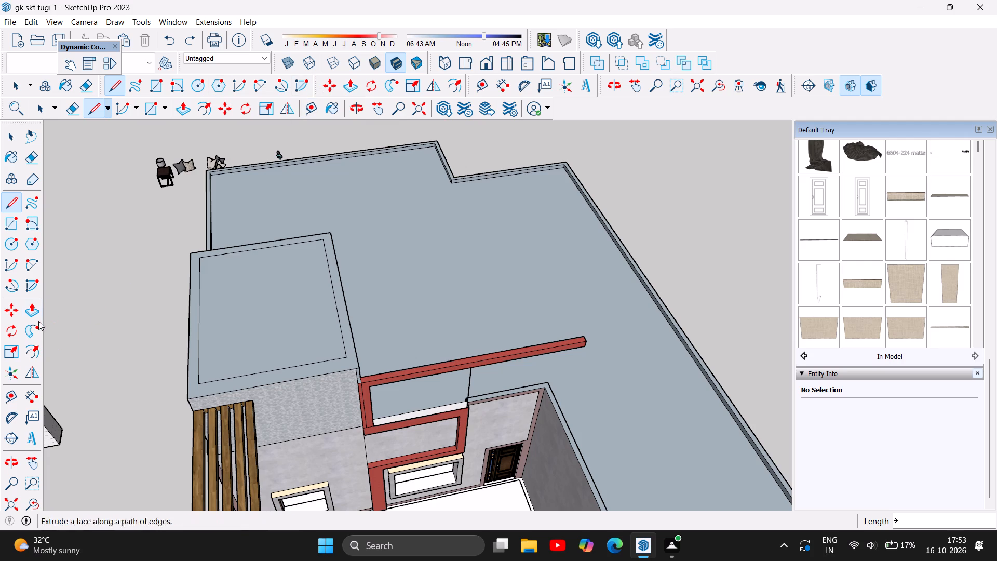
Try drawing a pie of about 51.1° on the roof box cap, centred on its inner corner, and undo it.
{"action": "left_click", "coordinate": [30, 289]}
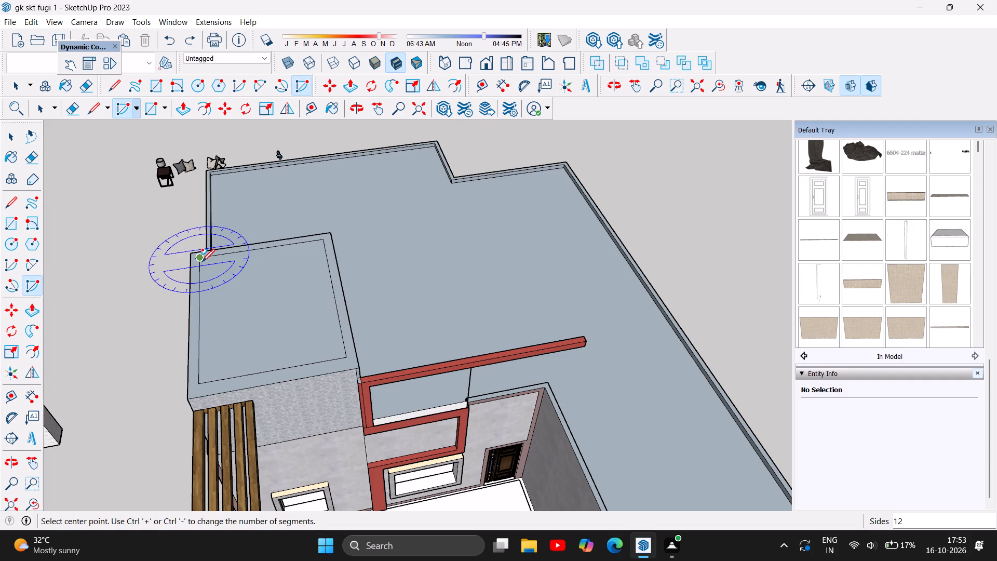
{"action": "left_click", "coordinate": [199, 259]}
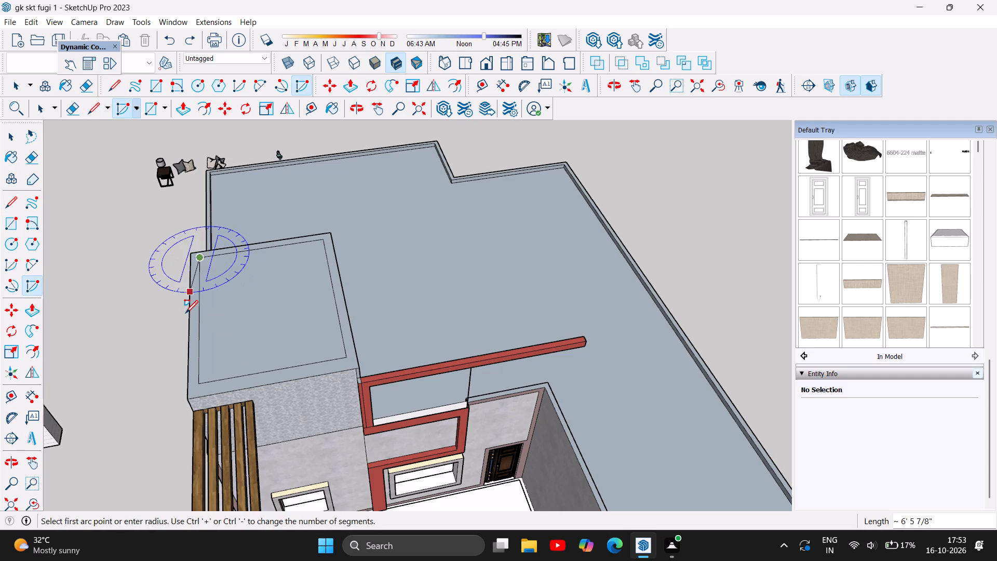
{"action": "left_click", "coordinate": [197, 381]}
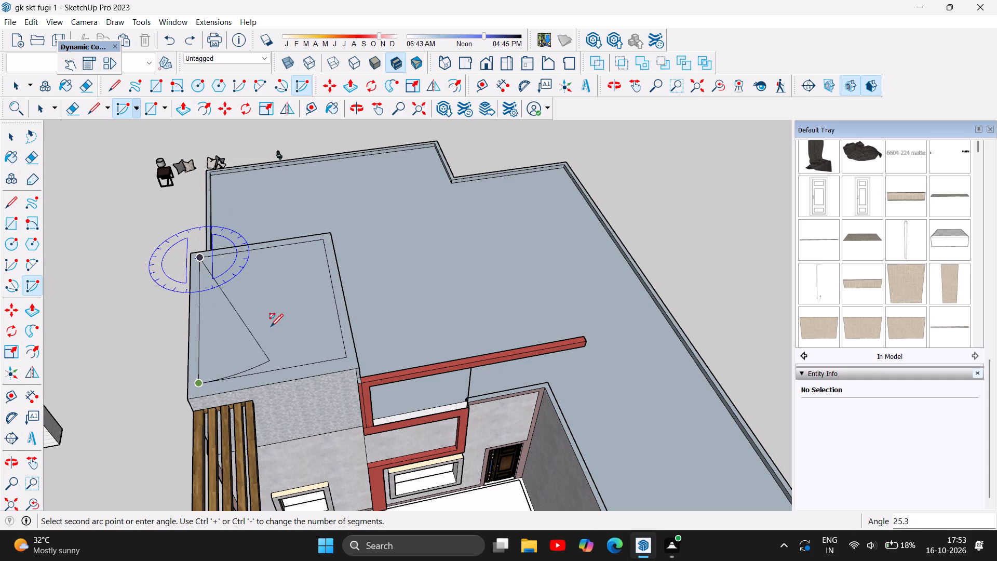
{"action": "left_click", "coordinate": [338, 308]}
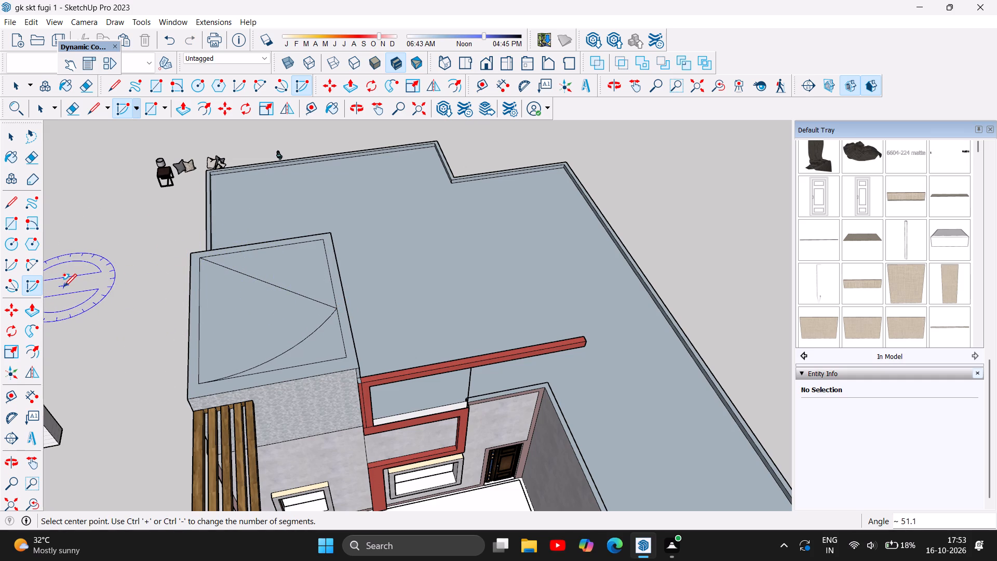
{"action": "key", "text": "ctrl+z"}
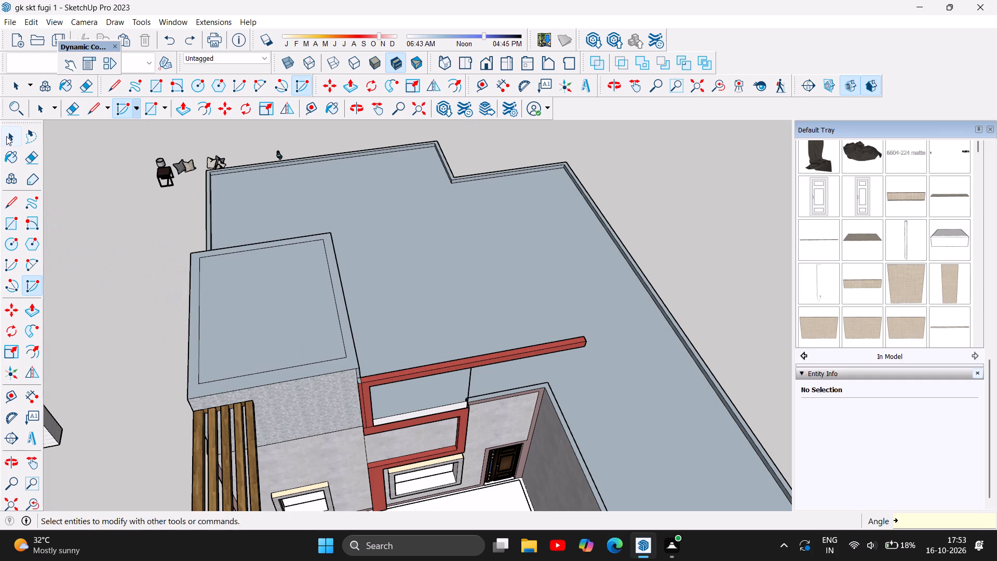
Delete the vertical edge dividing the front face of the red band's upper upright beside the textured roof box wall.
{"action": "left_click", "coordinate": [6, 136]}
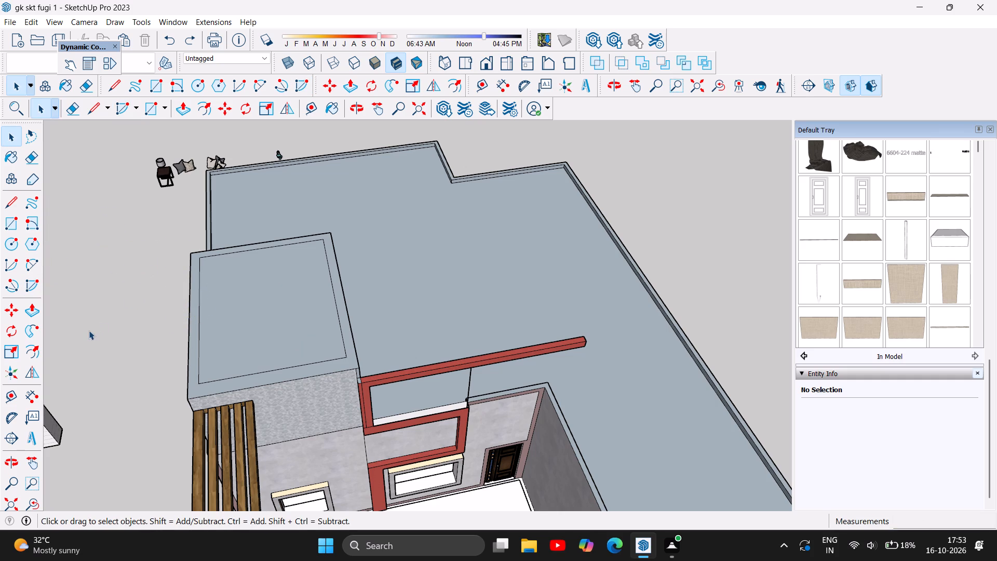
{"action": "left_click", "coordinate": [357, 108]}
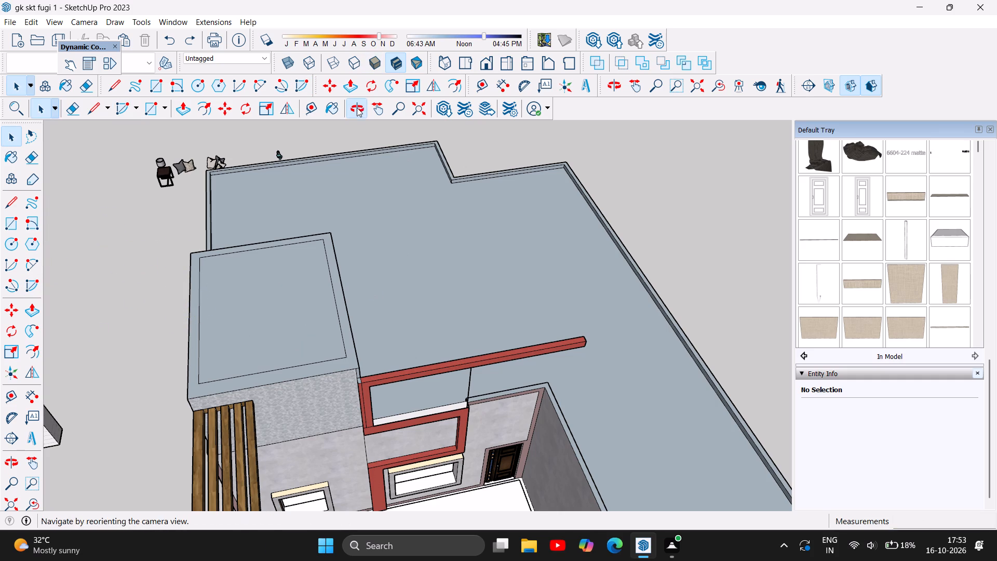
{"action": "left_click_drag", "start_coordinate": [97, 346], "coordinate": [364, 272]}
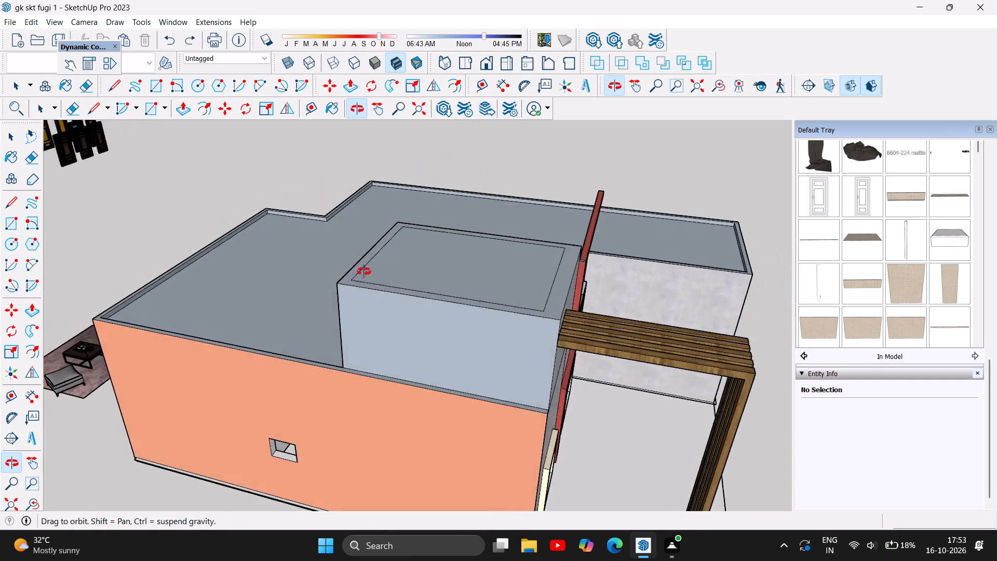
{"action": "left_click_drag", "start_coordinate": [364, 272], "coordinate": [407, 293]}
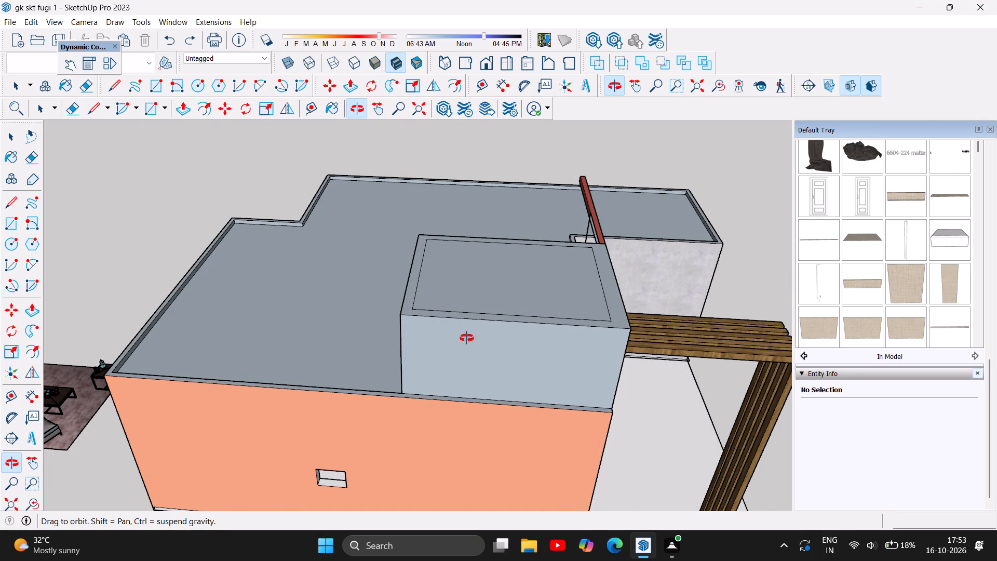
{"action": "scroll", "coordinate": [385, 378], "scroll_direction": "down", "scroll_amount": 3}
{"action": "left_click_drag", "start_coordinate": [565, 391], "coordinate": [482, 358]}
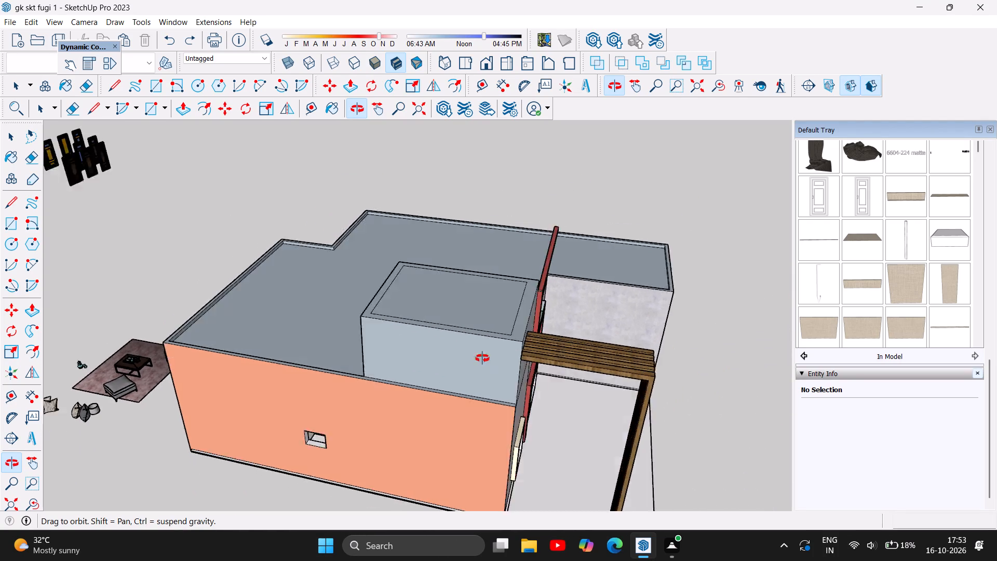
{"action": "left_click_drag", "start_coordinate": [482, 358], "coordinate": [202, 271]}
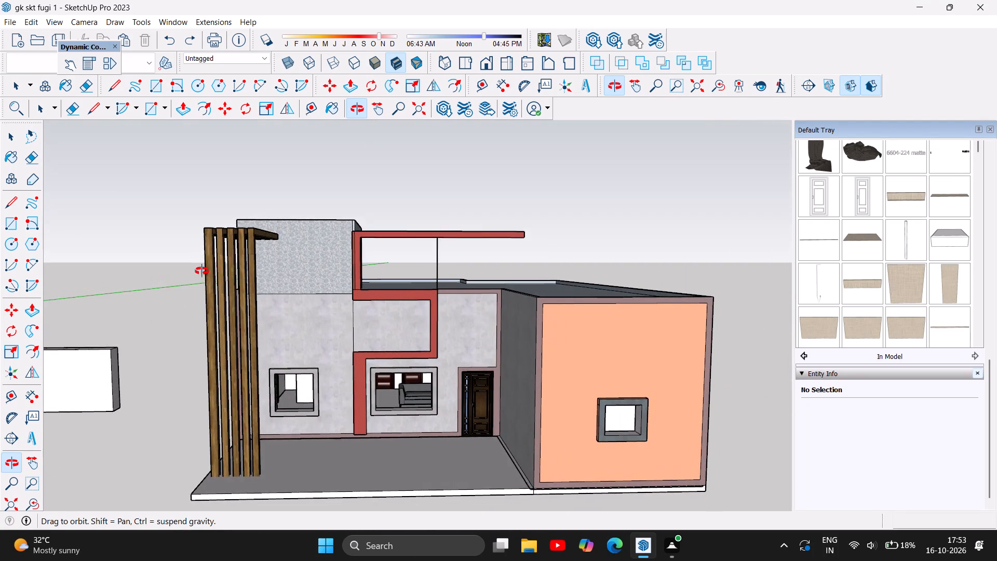
{"action": "left_click_drag", "start_coordinate": [202, 271], "coordinate": [207, 252]}
{"action": "scroll", "coordinate": [348, 238], "scroll_direction": "up", "scroll_amount": 9}
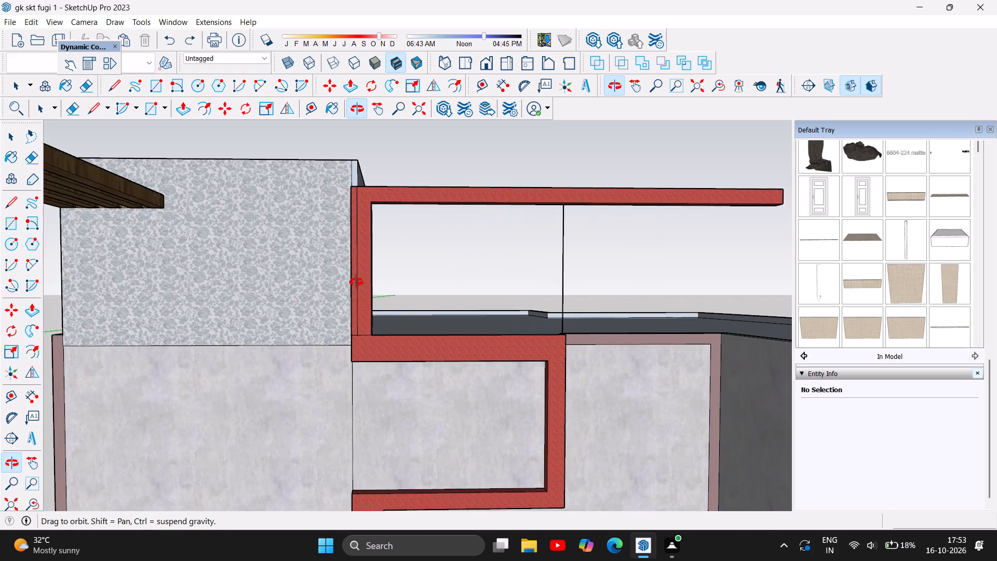
{"action": "scroll", "coordinate": [356, 282], "scroll_direction": "up", "scroll_amount": 2}
{"action": "left_click", "coordinate": [12, 88]}
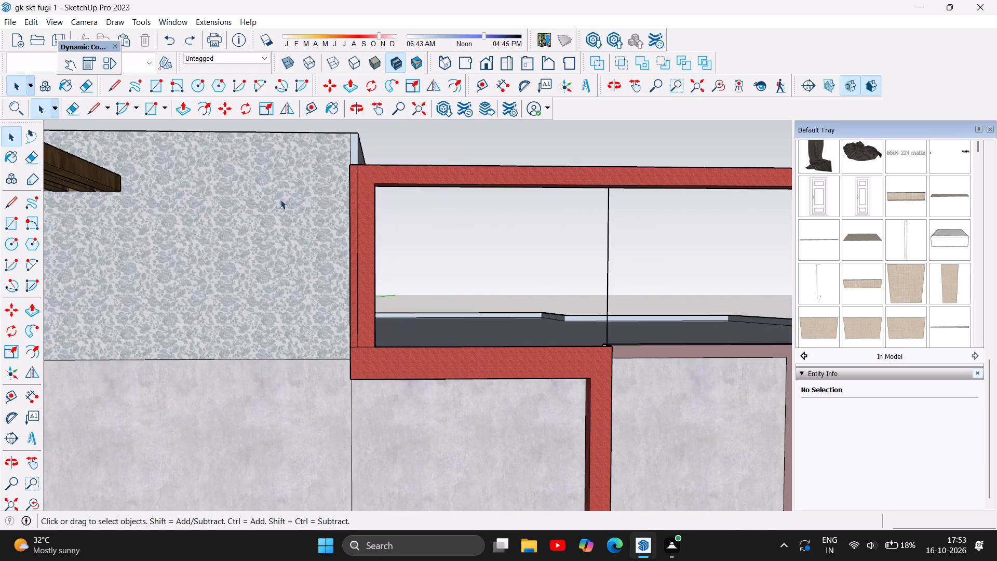
{"action": "left_click", "coordinate": [357, 249]}
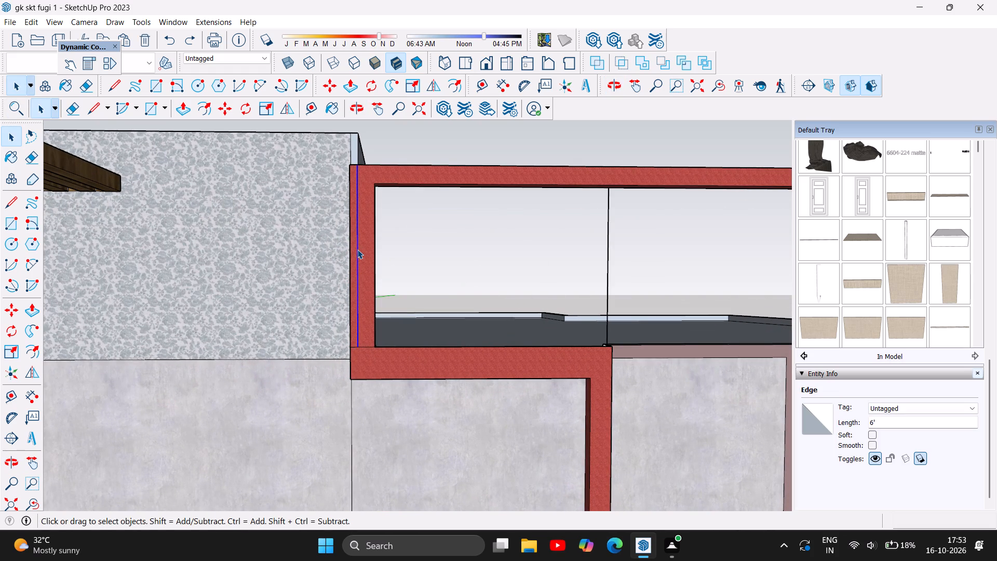
{"action": "key", "text": "Delete"}
Delete the two leftover horizontal edge segments where the red upright meets the horizontal run of the stepped band.
{"action": "scroll", "coordinate": [220, 306], "scroll_direction": "down", "scroll_amount": 3}
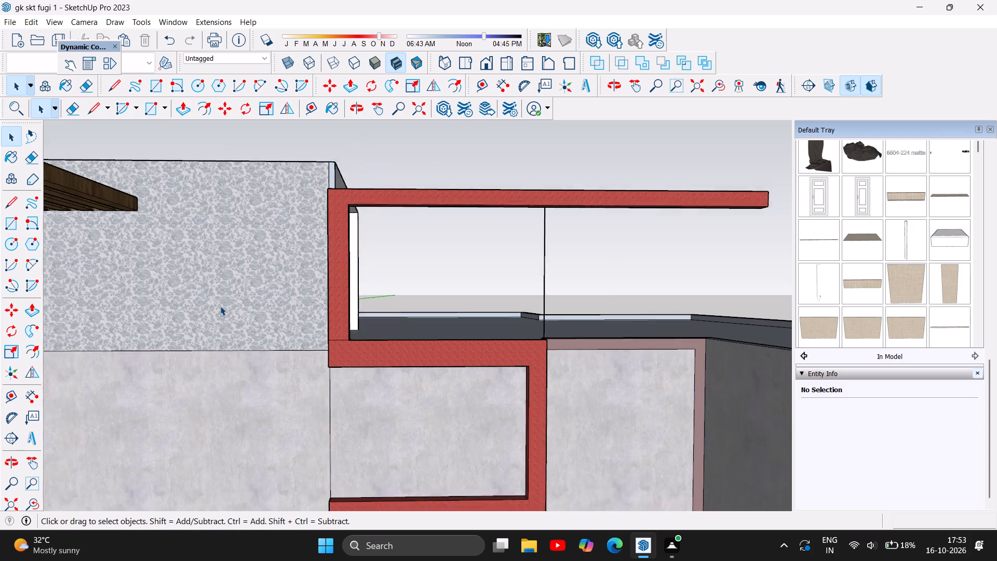
{"action": "scroll", "coordinate": [225, 300], "scroll_direction": "down", "scroll_amount": 3}
{"action": "scroll", "coordinate": [306, 337], "scroll_direction": "up", "scroll_amount": 3}
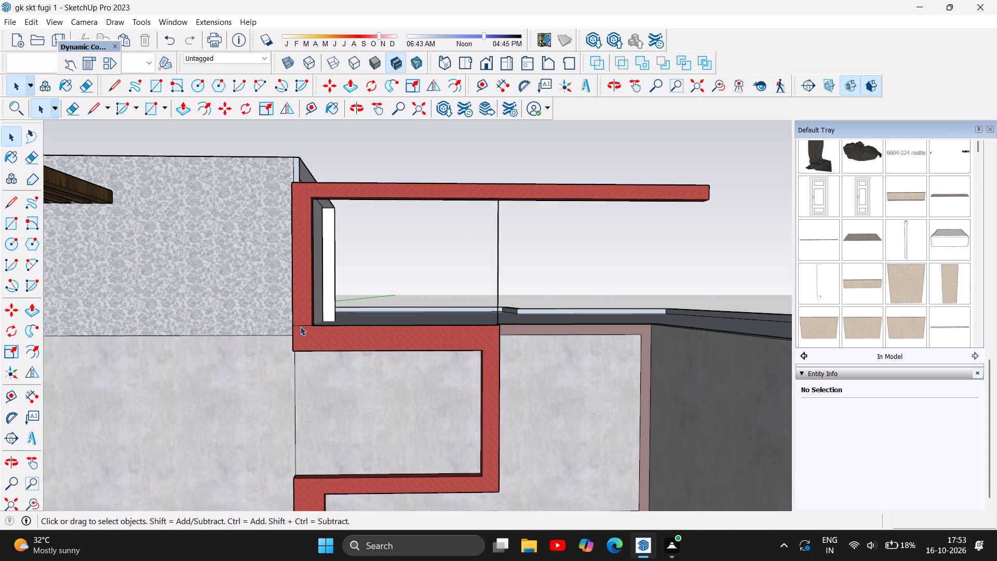
{"action": "left_click", "coordinate": [300, 326]}
{"action": "key", "text": "Delete"}
{"action": "scroll", "coordinate": [295, 327], "scroll_direction": "up", "scroll_amount": 4}
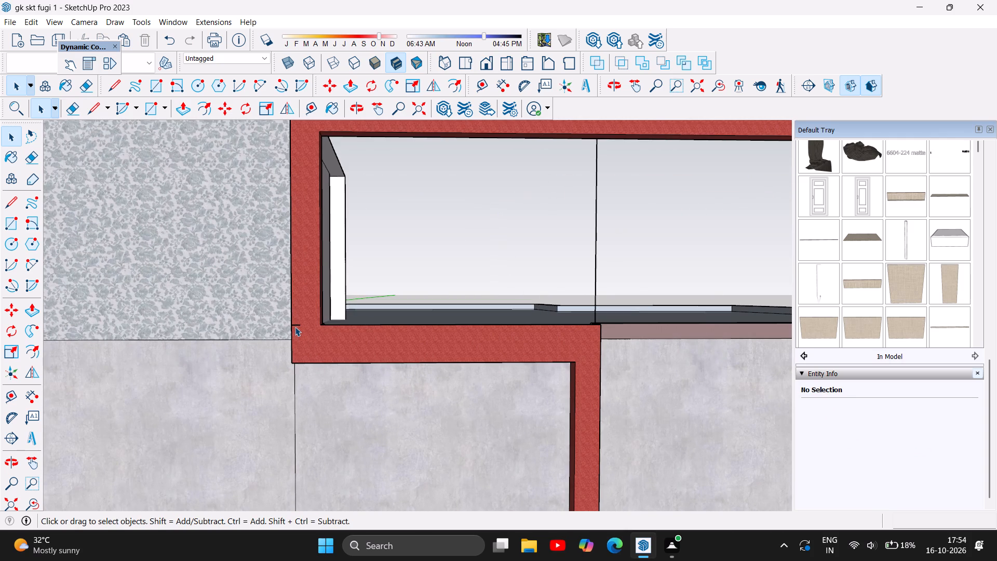
{"action": "left_click", "coordinate": [298, 325]}
{"action": "key", "text": "Delete"}
Draw a vertical line about 6' long from the grey front wall's roof corner up to the red top bar.
{"action": "scroll", "coordinate": [250, 310], "scroll_direction": "down", "scroll_amount": 11}
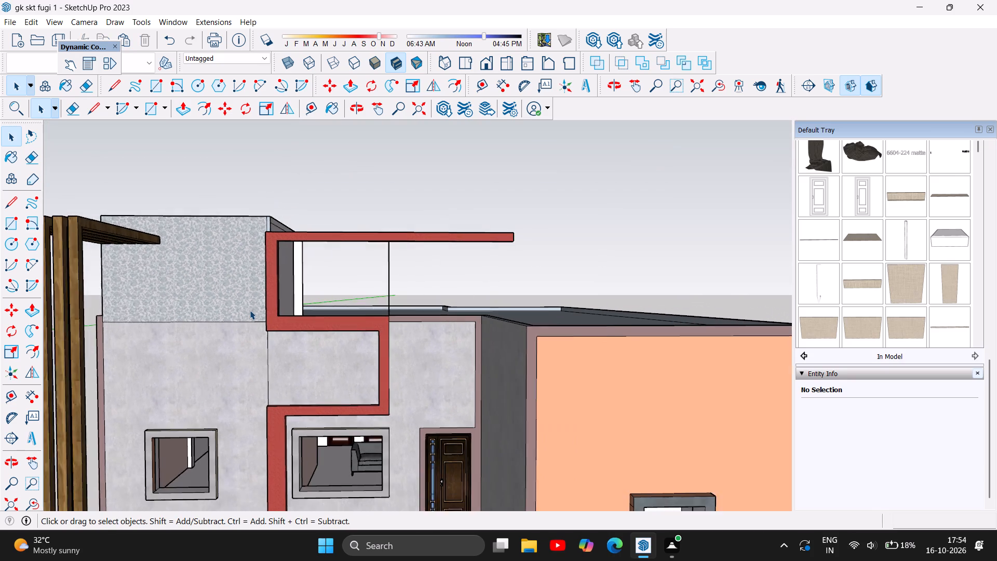
{"action": "scroll", "coordinate": [393, 256], "scroll_direction": "down", "scroll_amount": 3}
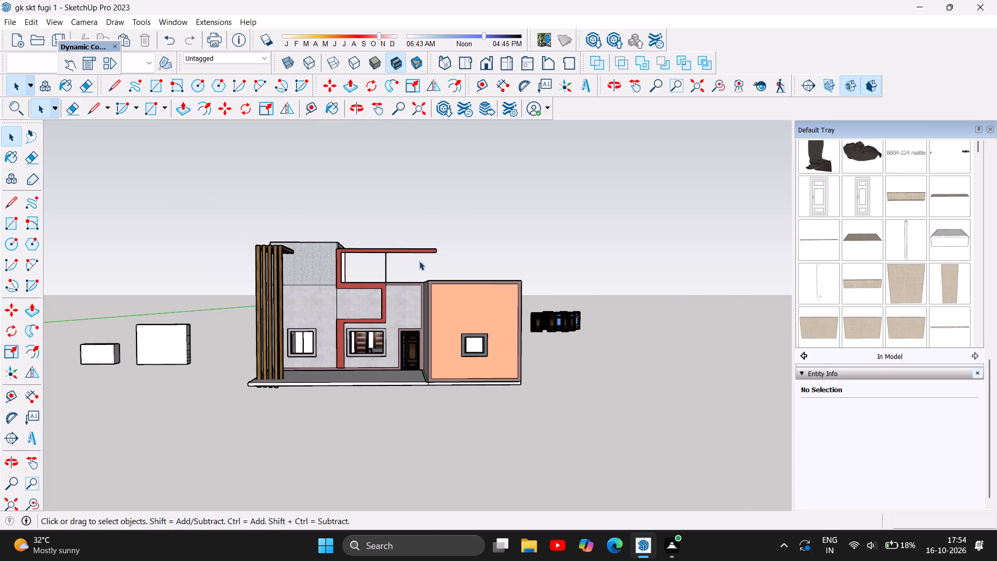
{"action": "scroll", "coordinate": [439, 245], "scroll_direction": "up", "scroll_amount": 5}
{"action": "scroll", "coordinate": [422, 274], "scroll_direction": "down", "scroll_amount": 2}
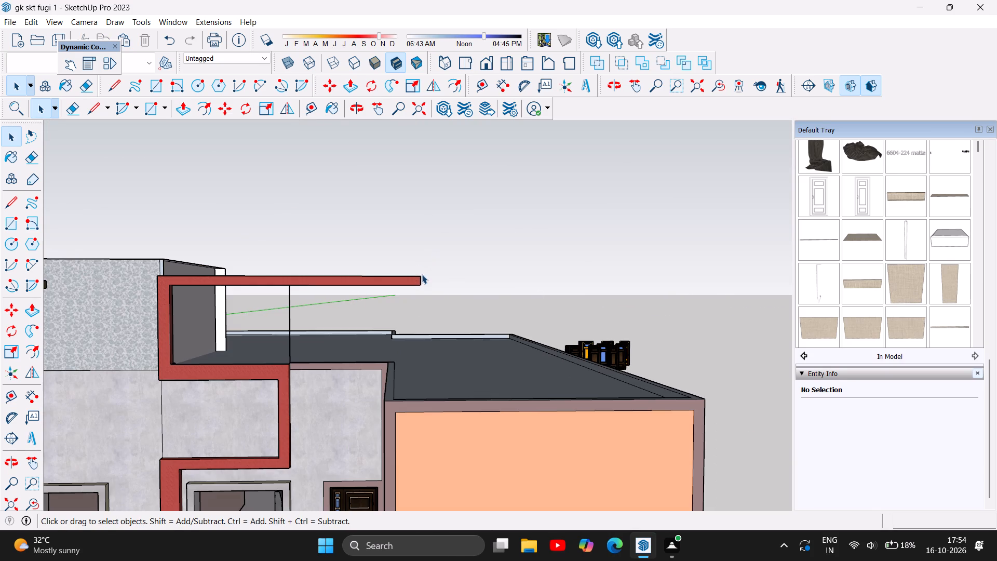
{"action": "scroll", "coordinate": [406, 294], "scroll_direction": "up", "scroll_amount": 1}
{"action": "scroll", "coordinate": [406, 294], "scroll_direction": "down", "scroll_amount": 1}
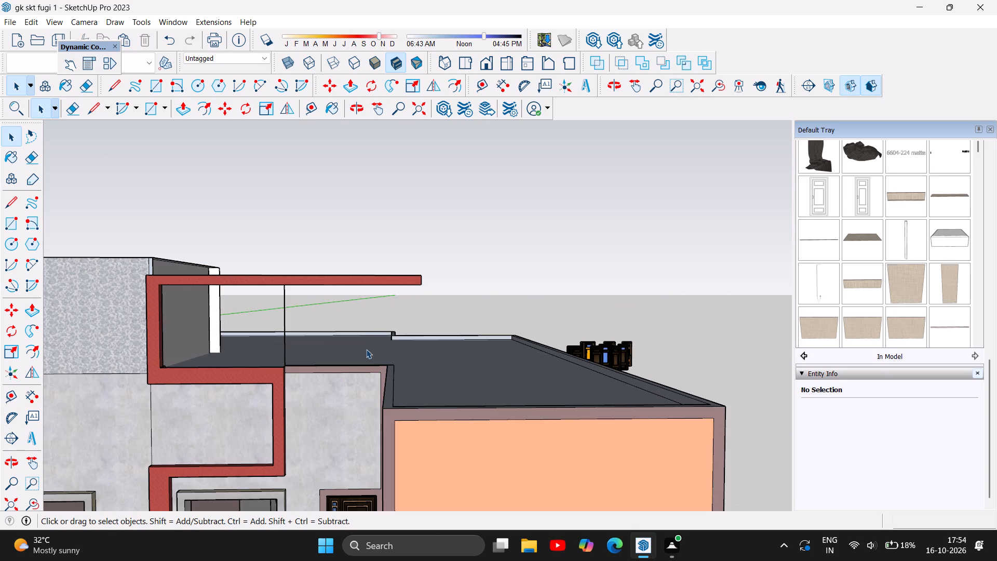
{"action": "left_click", "coordinate": [3, 205]}
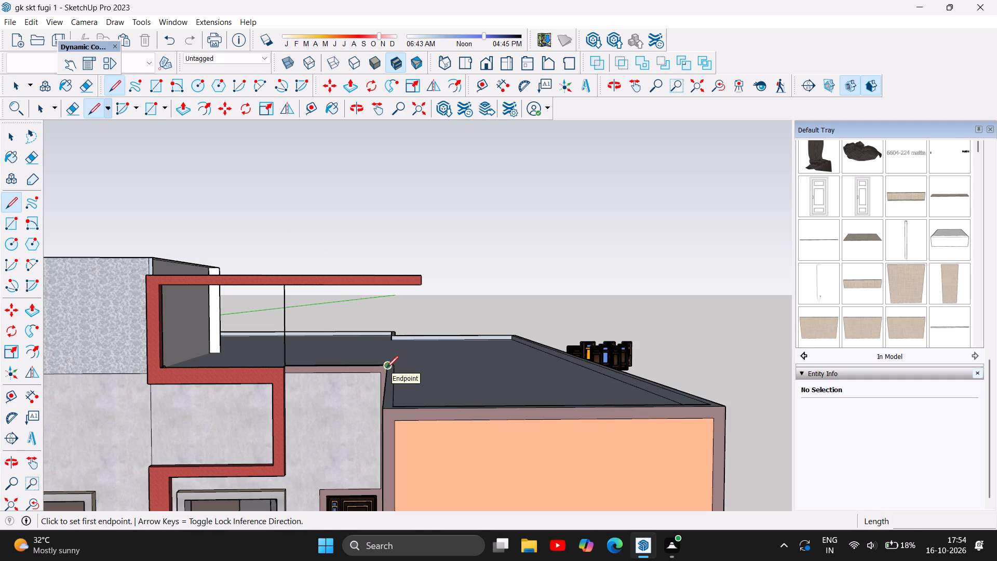
{"action": "left_click", "coordinate": [386, 368]}
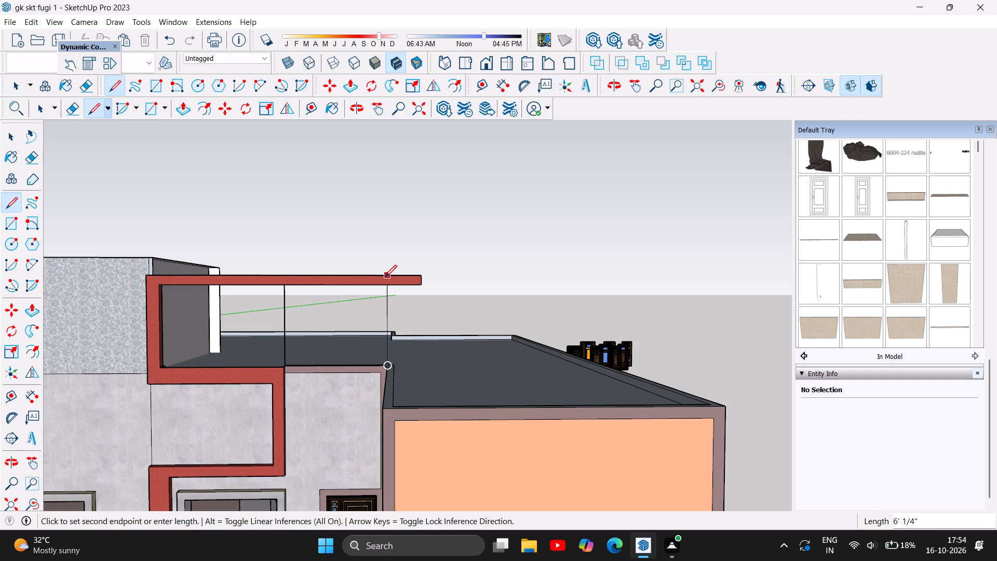
{"action": "left_click", "coordinate": [385, 277]}
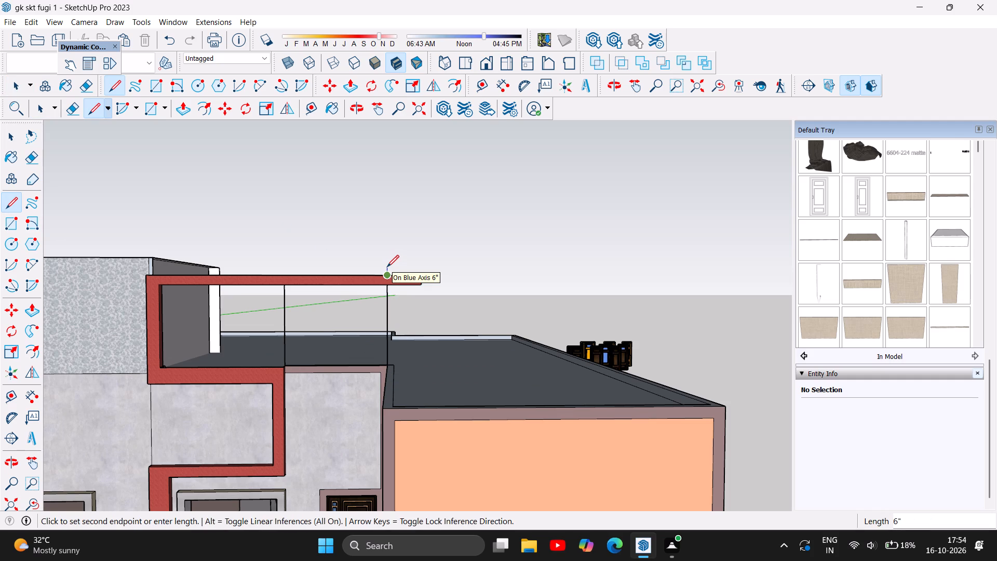
{"action": "key", "text": "Escape"}
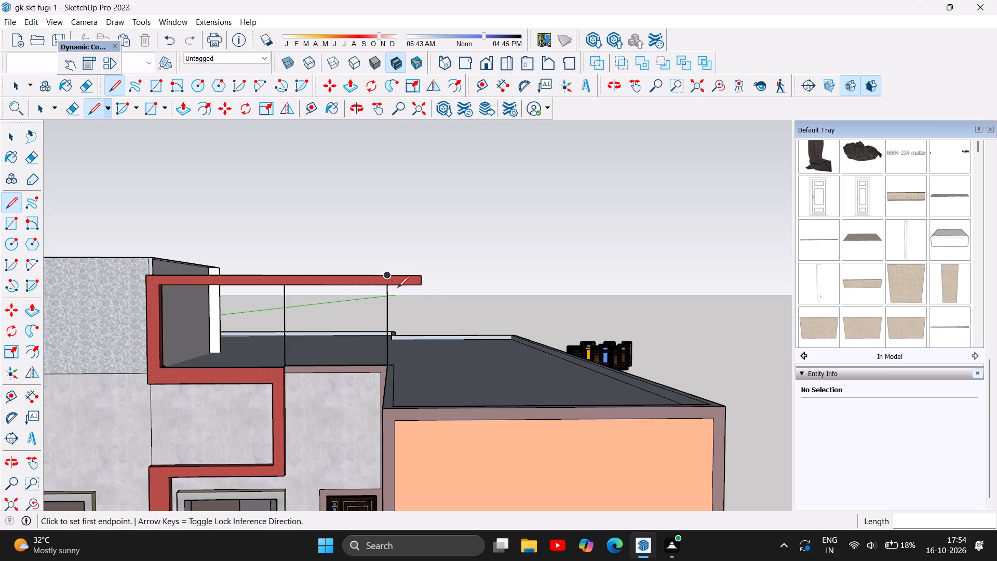
Draw a second vertical line from the adjacent parapet corner up across the red bar, outlining a section about 7 5/16" wide on its face.
{"action": "left_click", "coordinate": [390, 366]}
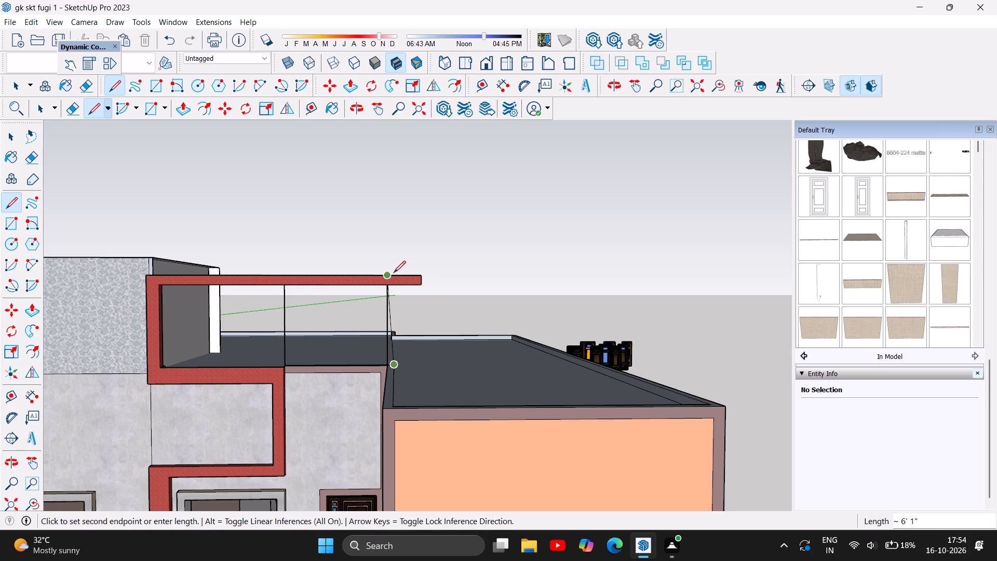
{"action": "scroll", "coordinate": [394, 276], "scroll_direction": "up", "scroll_amount": 5}
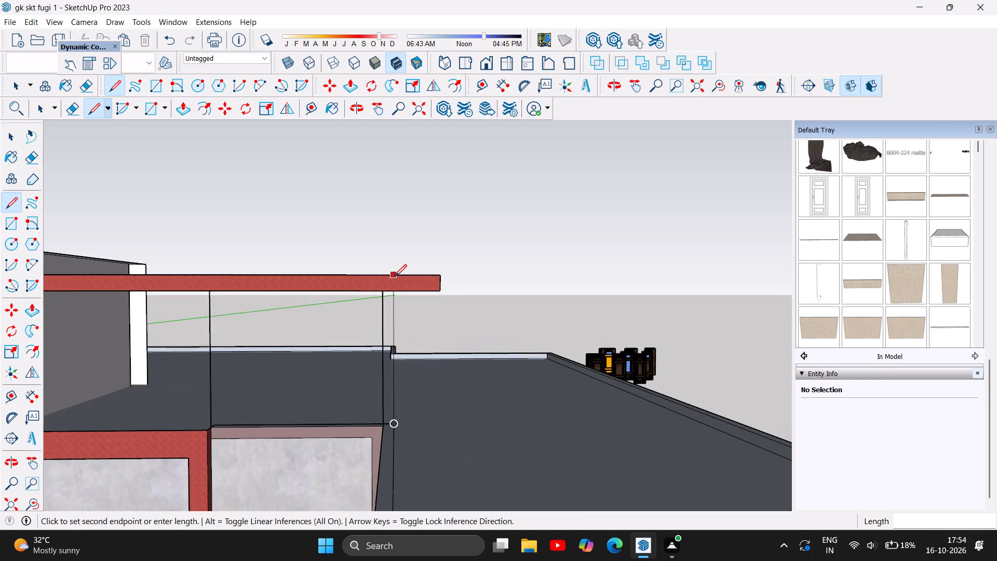
{"action": "scroll", "coordinate": [395, 276], "scroll_direction": "up", "scroll_amount": 2}
{"action": "left_click", "coordinate": [395, 275]}
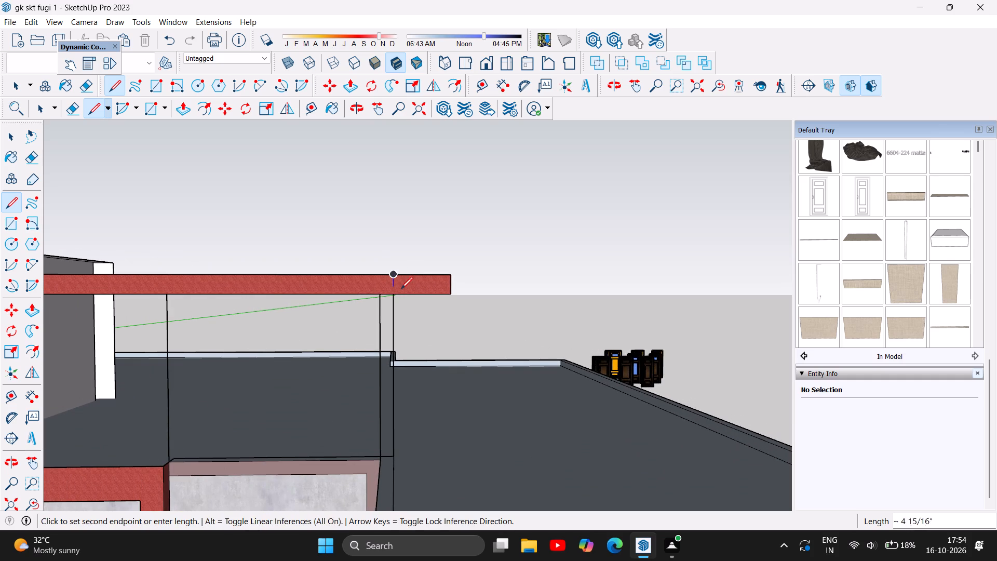
{"action": "left_click", "coordinate": [394, 291]}
{"action": "left_click", "coordinate": [378, 294]}
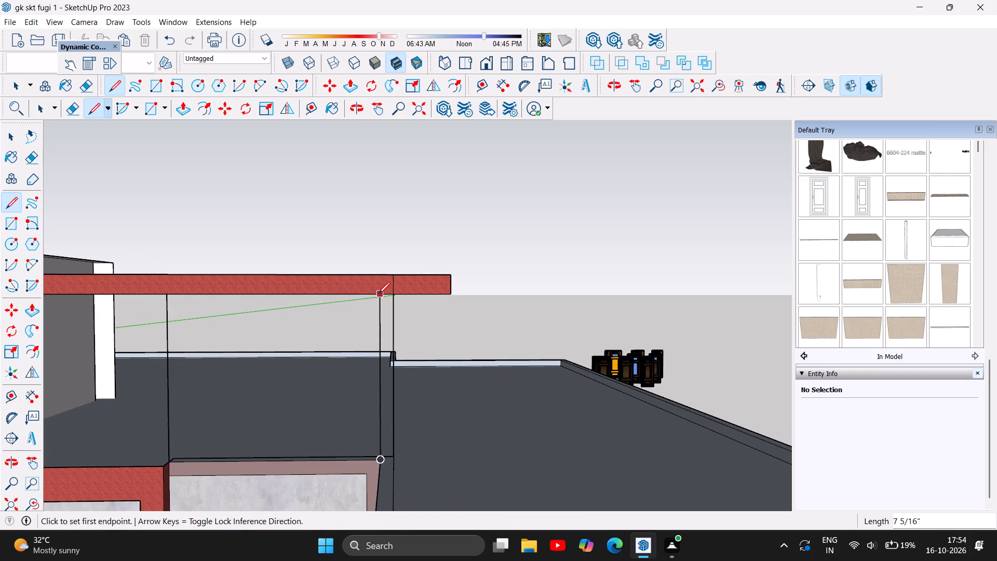
{"action": "left_click", "coordinate": [377, 275]}
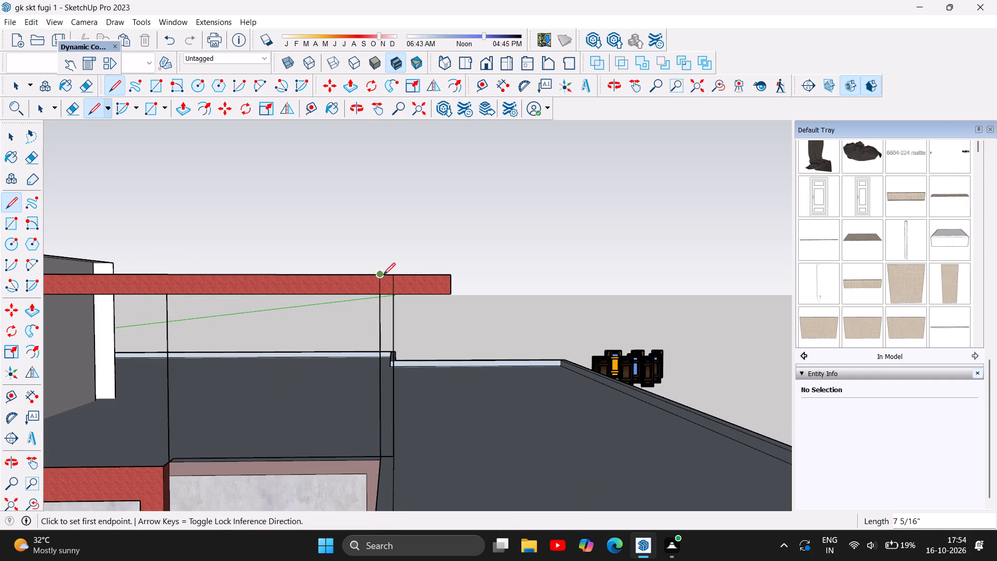
{"action": "left_click", "coordinate": [390, 276]}
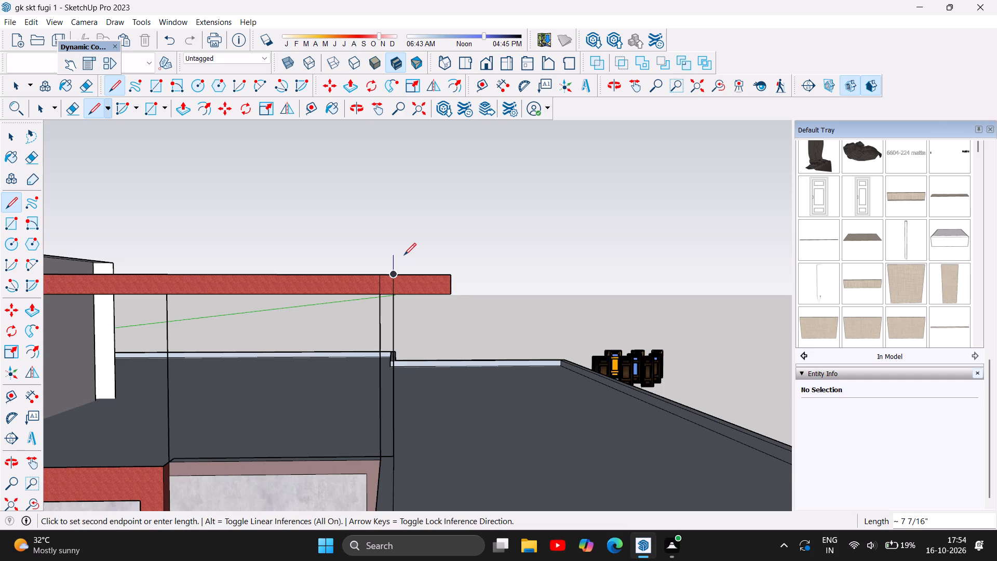
{"action": "key", "text": "Escape"}
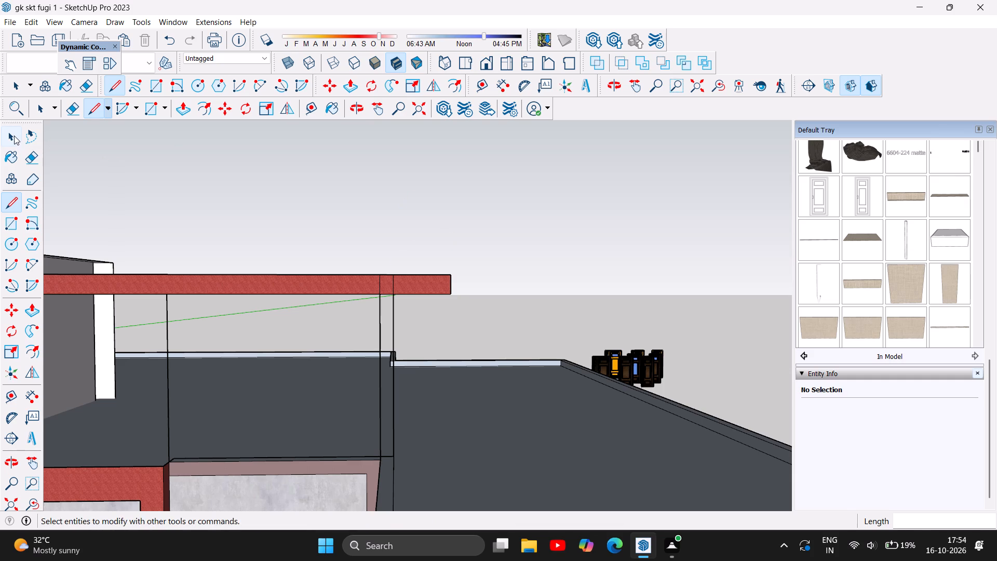
Delete the two vertical construction lines between the roof corner and the red top bar, leaving the section lines on the bar.
{"action": "left_click", "coordinate": [14, 136]}
{"action": "left_click", "coordinate": [396, 323]}
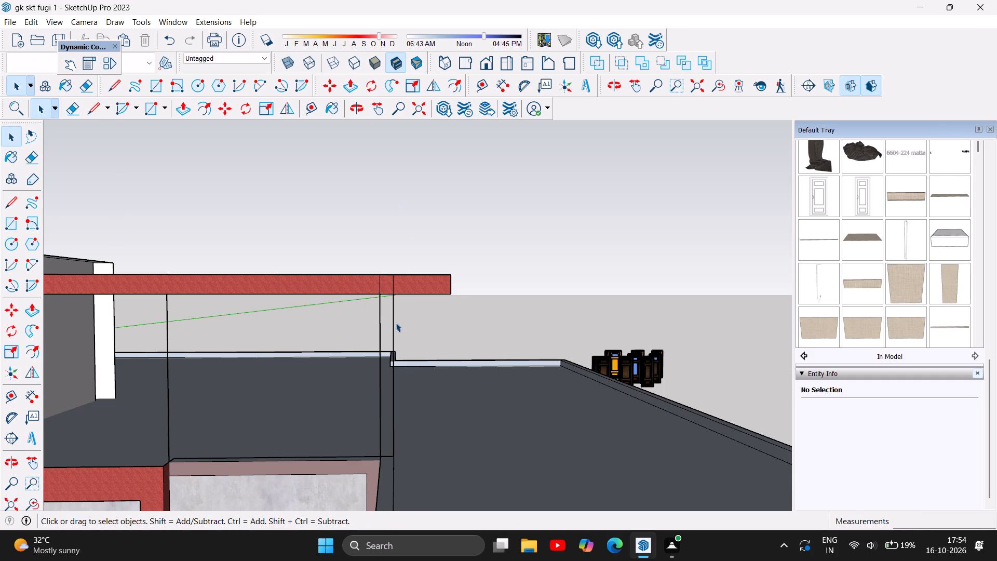
{"action": "left_click", "coordinate": [394, 326]}
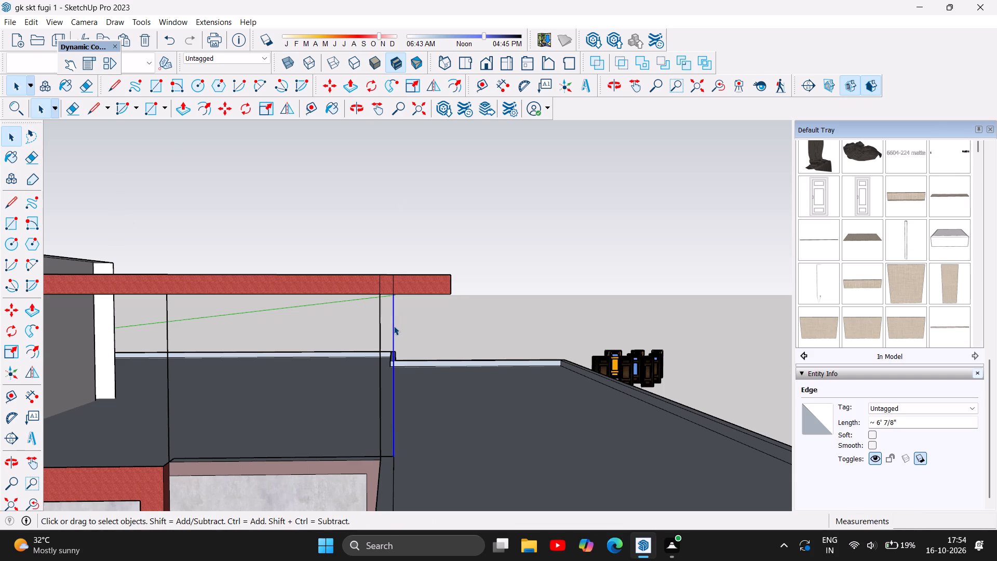
{"action": "key", "text": "Delete"}
{"action": "double_click", "coordinate": [380, 327]}
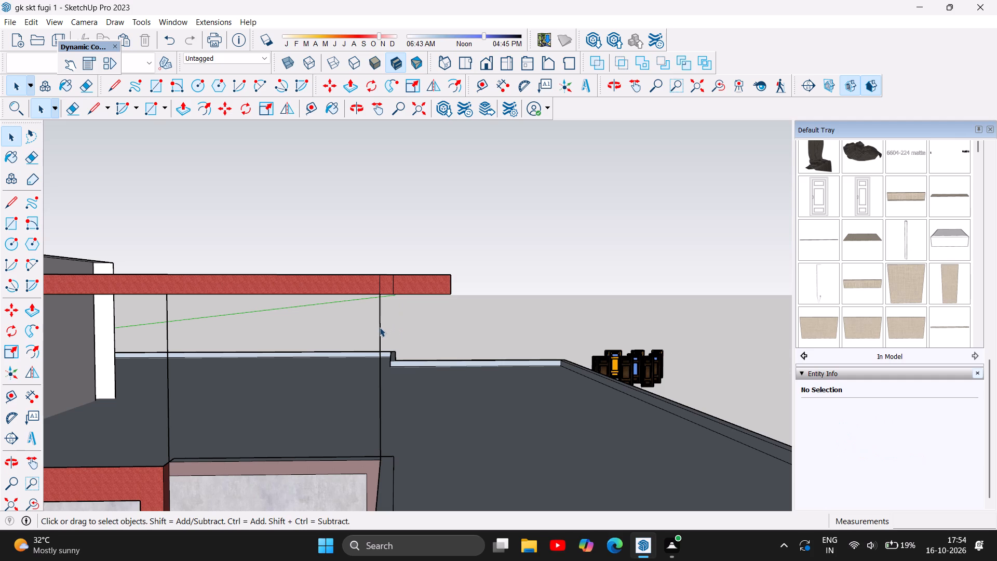
{"action": "key", "text": "Delete"}
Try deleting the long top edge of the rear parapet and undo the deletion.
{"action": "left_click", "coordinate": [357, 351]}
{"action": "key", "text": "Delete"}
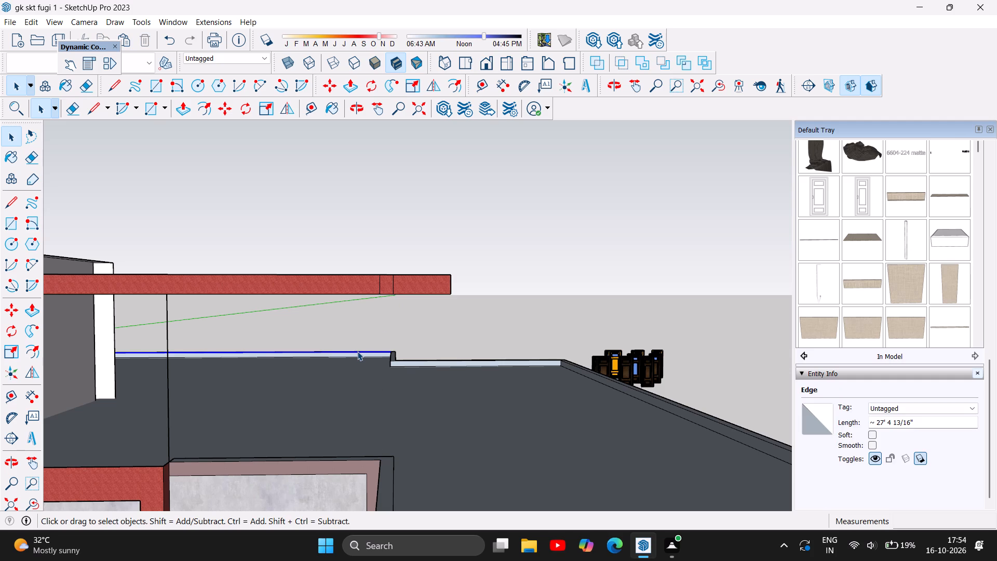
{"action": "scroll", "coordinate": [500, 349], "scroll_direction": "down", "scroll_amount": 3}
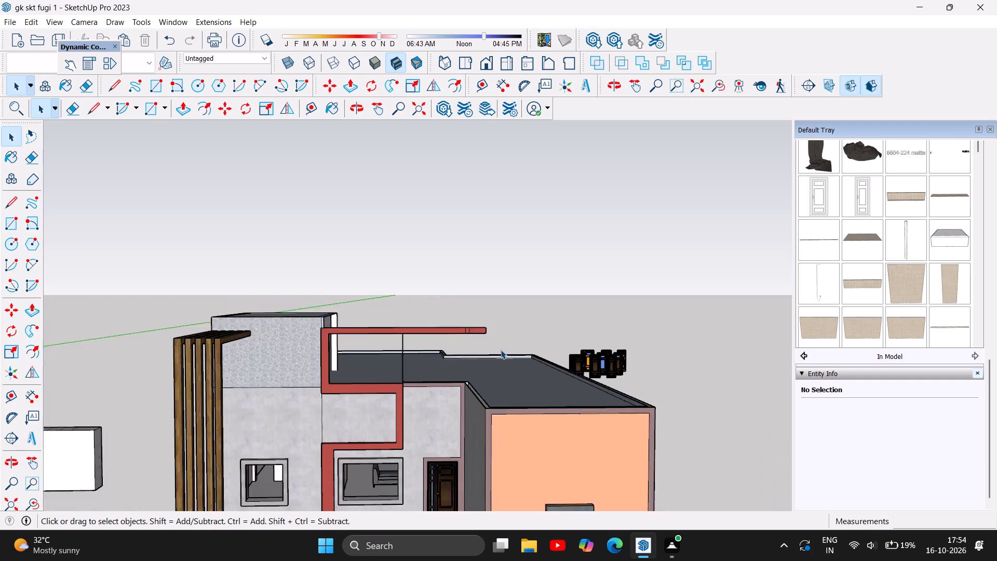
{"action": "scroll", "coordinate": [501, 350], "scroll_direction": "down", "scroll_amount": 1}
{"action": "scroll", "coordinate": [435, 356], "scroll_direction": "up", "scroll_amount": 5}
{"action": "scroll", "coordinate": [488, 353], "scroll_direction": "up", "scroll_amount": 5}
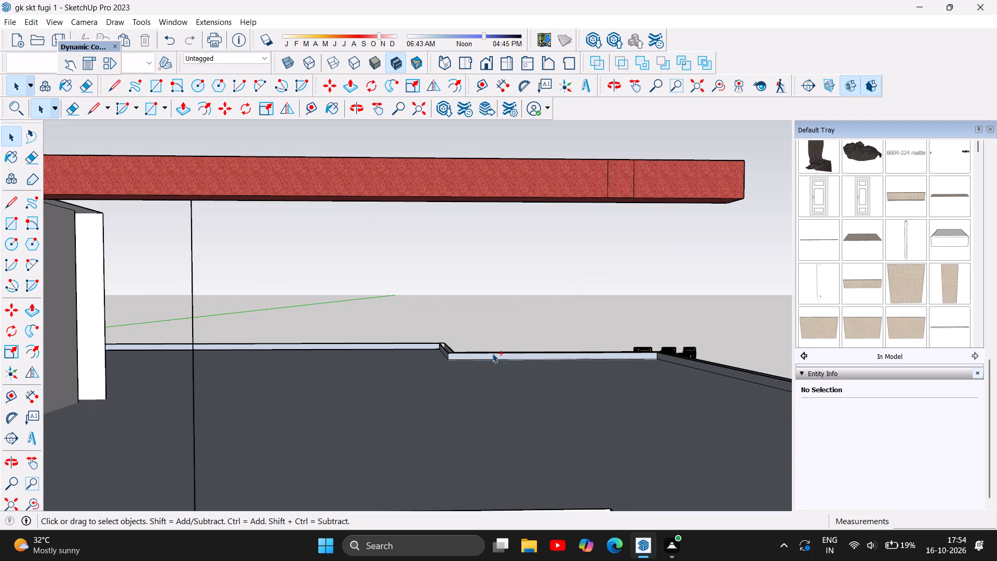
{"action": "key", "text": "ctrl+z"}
Delete the leftover vertical line running from the corner of the red stepped band up to the top bar.
{"action": "scroll", "coordinate": [416, 338], "scroll_direction": "down", "scroll_amount": 4}
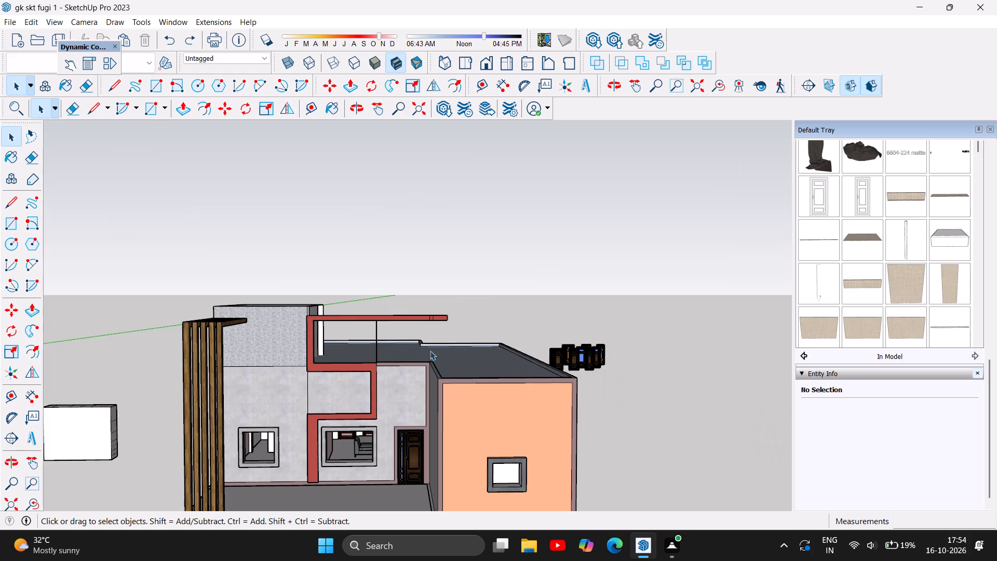
{"action": "scroll", "coordinate": [425, 355], "scroll_direction": "up", "scroll_amount": 5}
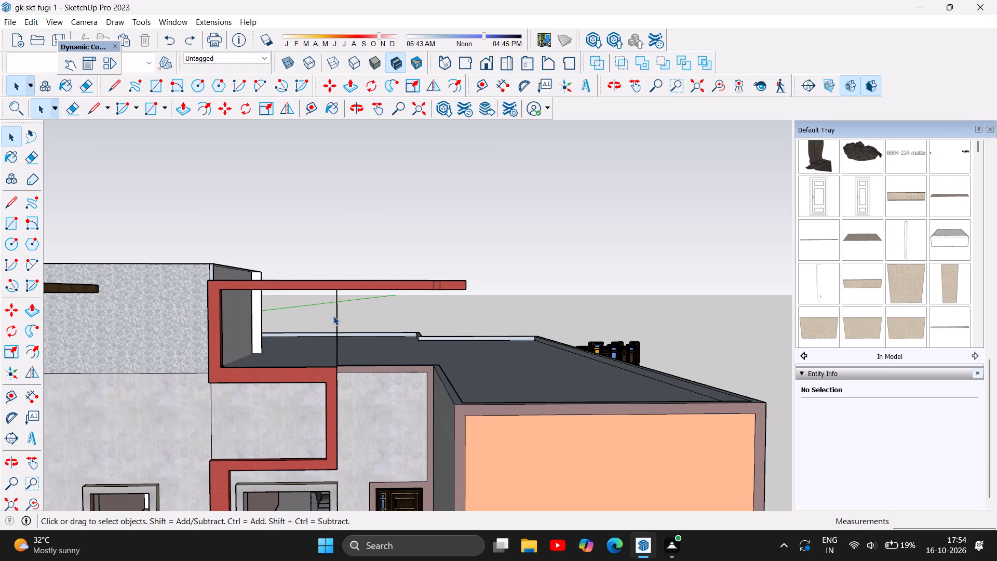
{"action": "left_click", "coordinate": [336, 315]}
{"action": "key", "text": "Delete"}
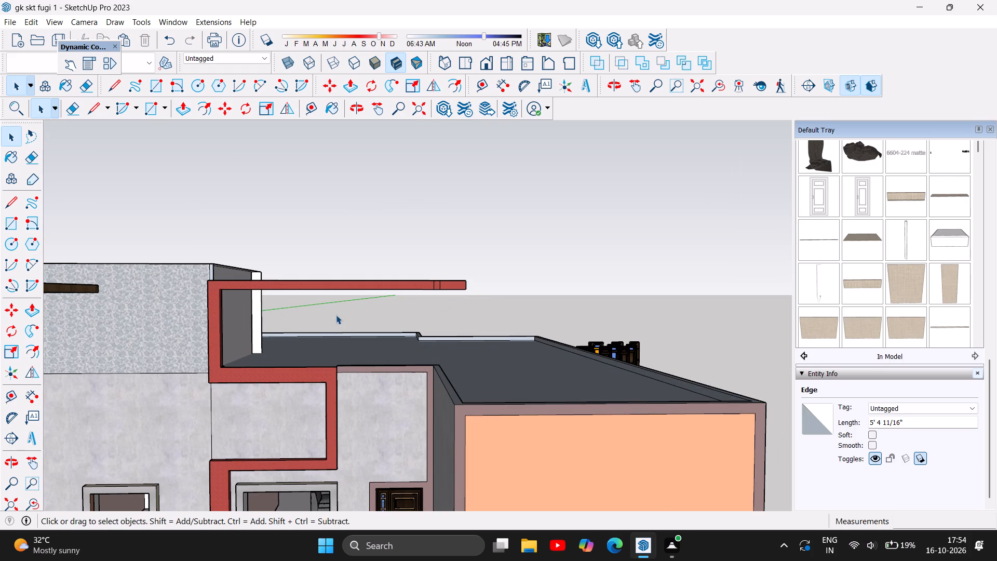
Push/Pull the small outlined section of the red top bar forward about 18' 1 7/8", over the peach front block.
{"action": "scroll", "coordinate": [468, 292], "scroll_direction": "up", "scroll_amount": 1}
{"action": "scroll", "coordinate": [450, 290], "scroll_direction": "down", "scroll_amount": 3}
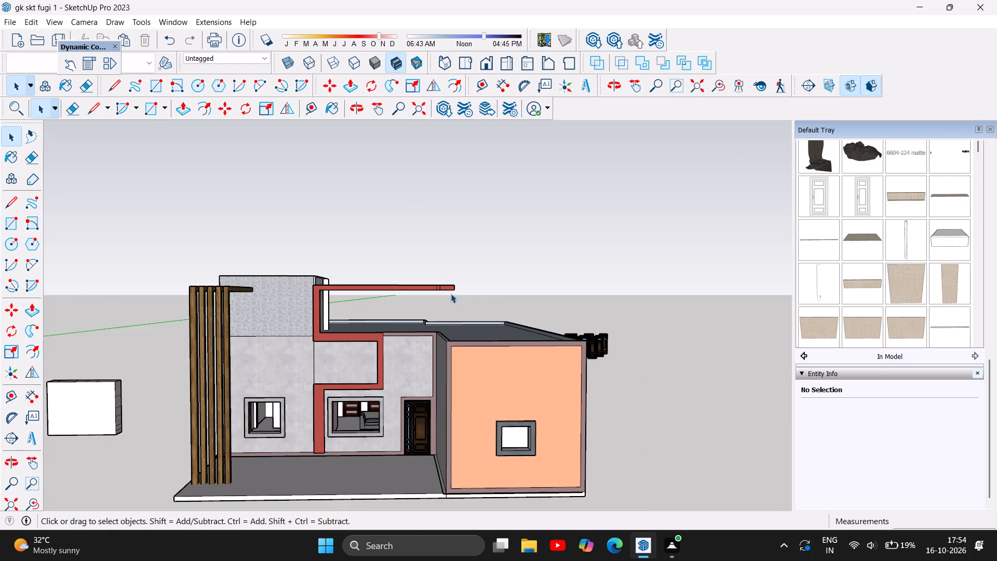
{"action": "scroll", "coordinate": [479, 279], "scroll_direction": "up", "scroll_amount": 3}
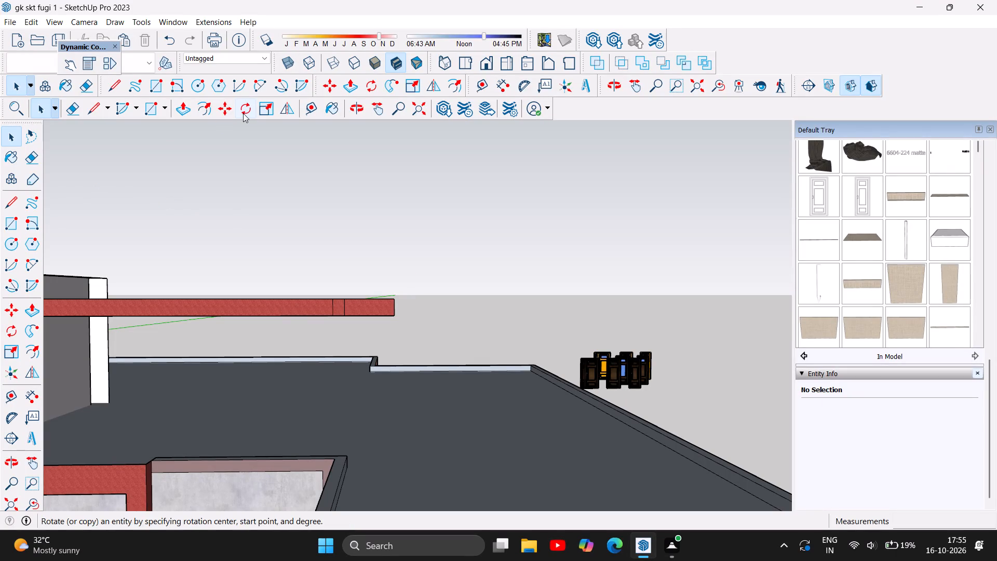
{"action": "left_click", "coordinate": [181, 104]}
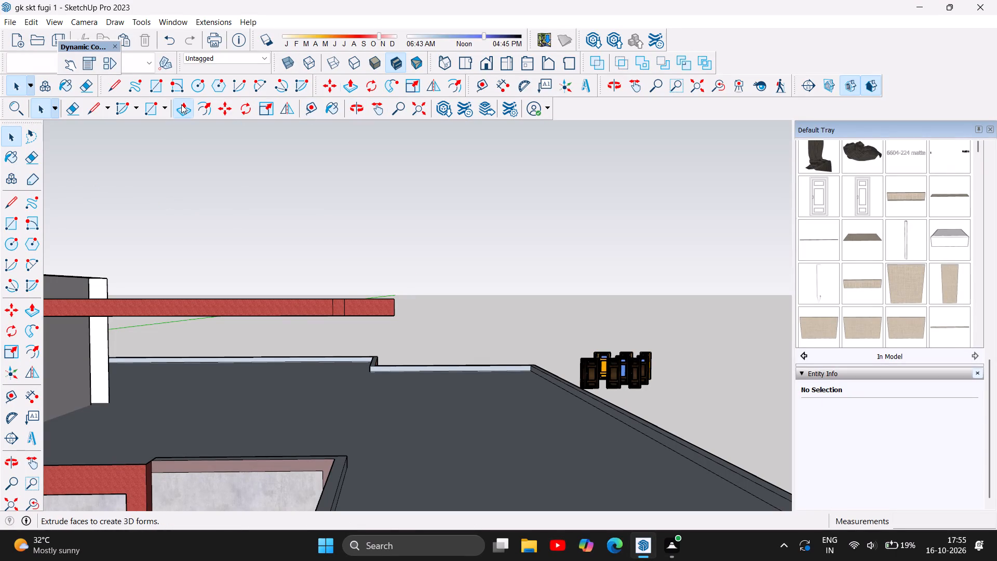
{"action": "left_click", "coordinate": [336, 301]}
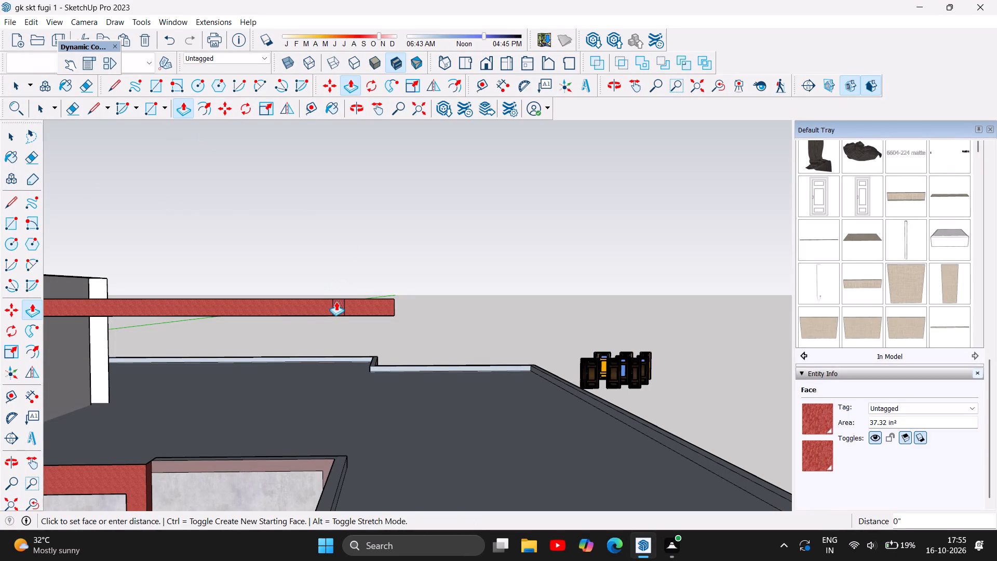
{"action": "scroll", "coordinate": [318, 321], "scroll_direction": "down", "scroll_amount": 9}
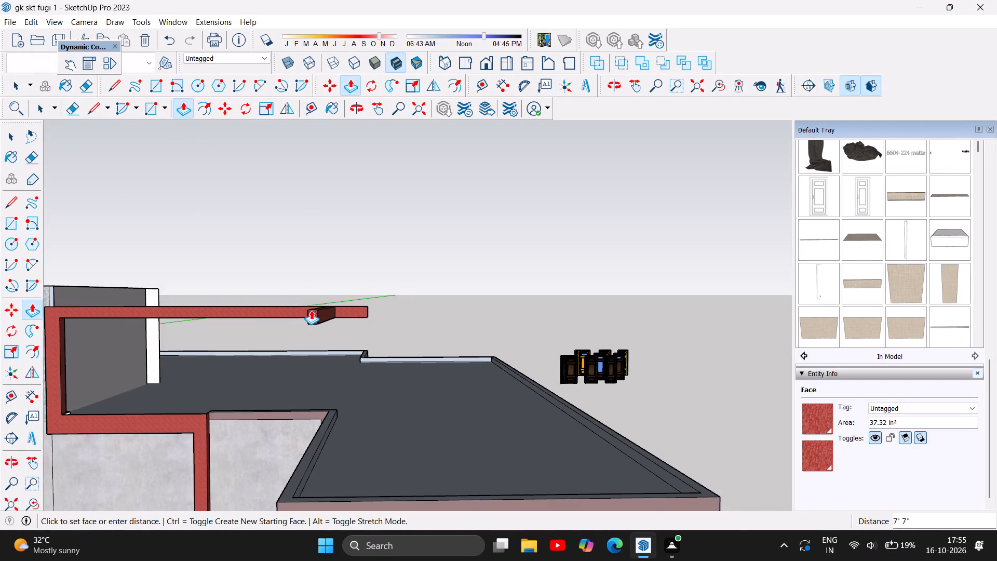
{"action": "scroll", "coordinate": [311, 310], "scroll_direction": "down", "scroll_amount": 5}
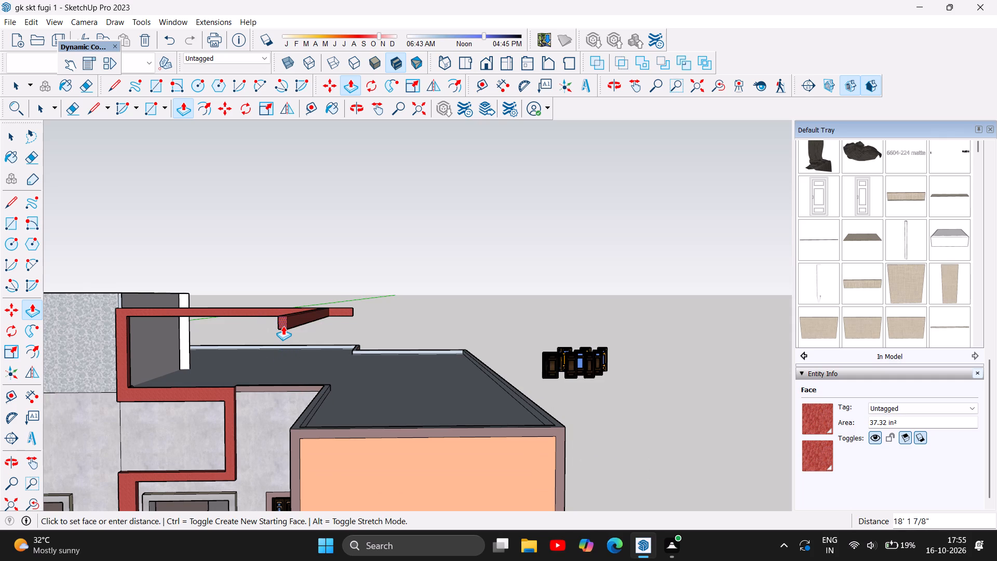
{"action": "scroll", "coordinate": [283, 326], "scroll_direction": "down", "scroll_amount": 2}
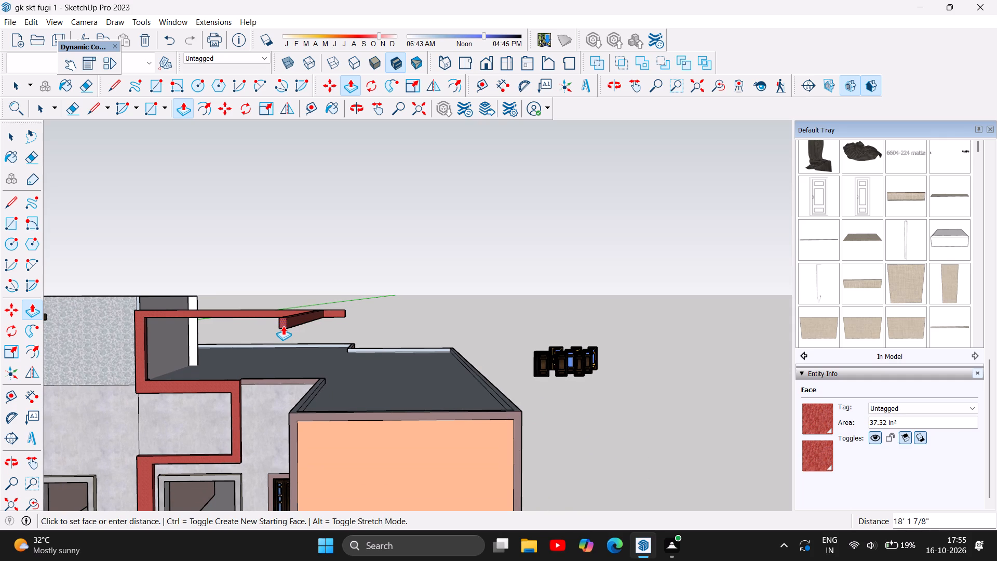
{"action": "left_click", "coordinate": [283, 326]}
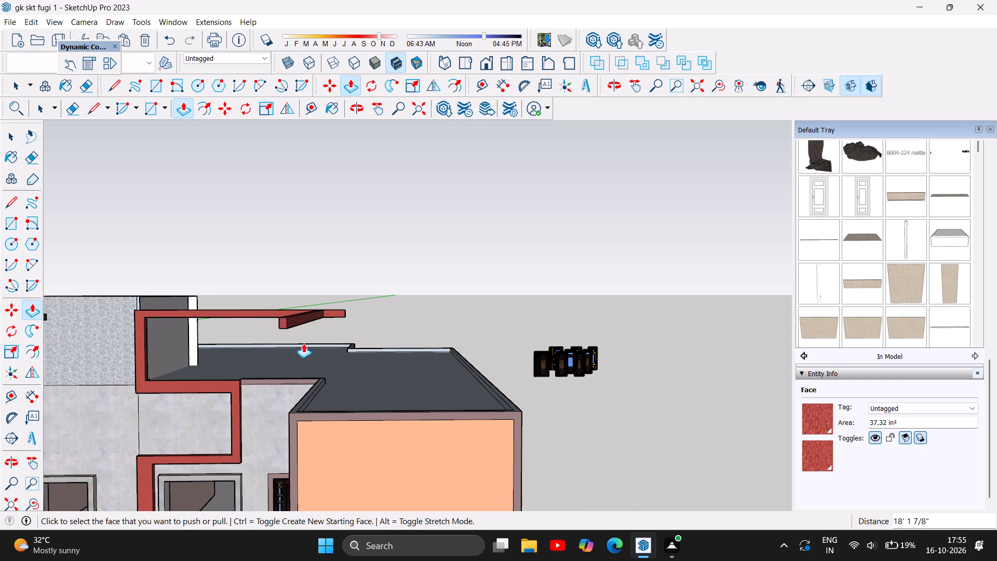
Examine the red bar's forward extension from the side and the front of the house.
{"action": "left_click", "coordinate": [354, 107]}
{"action": "left_click_drag", "start_coordinate": [553, 300], "coordinate": [323, 328]}
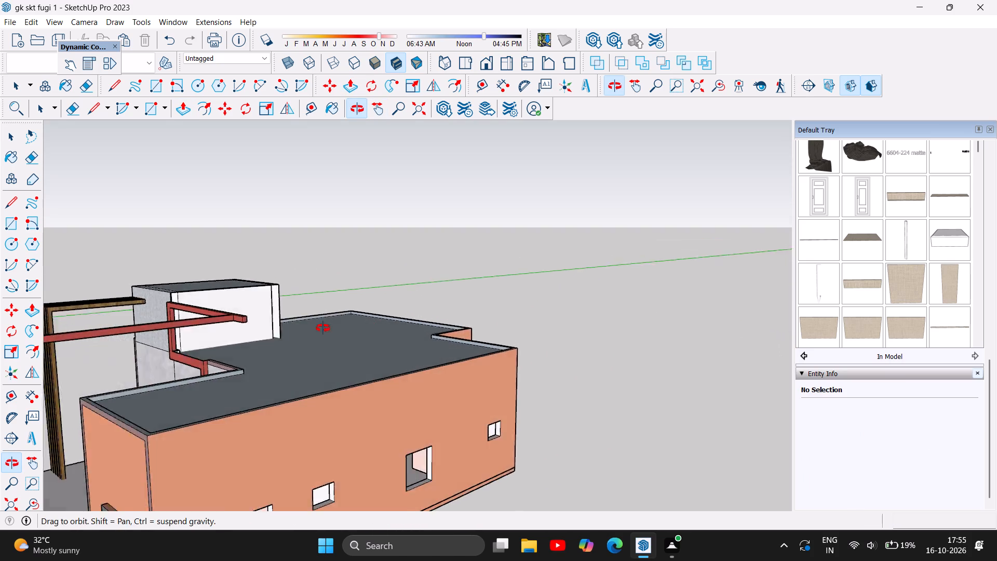
{"action": "left_click_drag", "start_coordinate": [323, 328], "coordinate": [301, 303]}
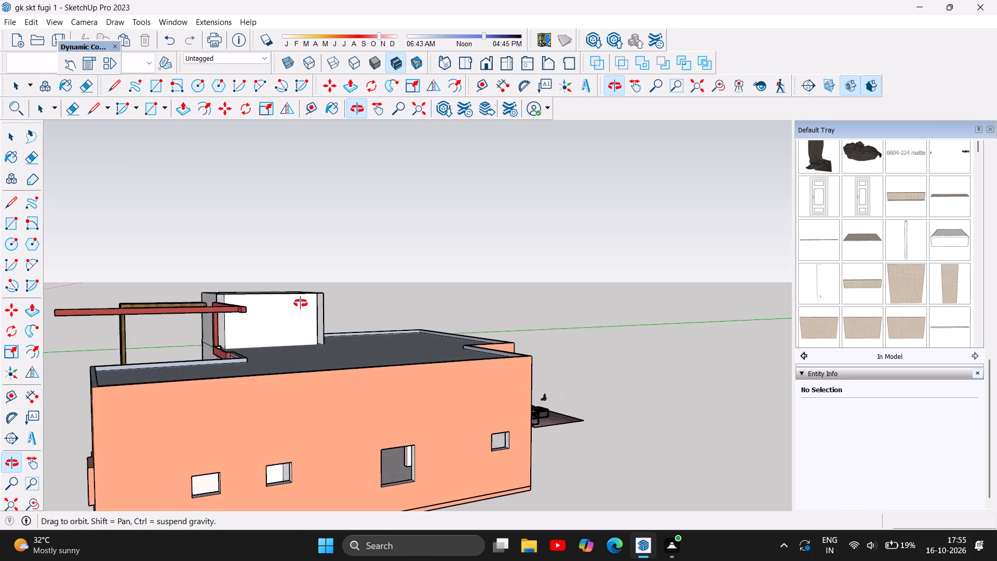
{"action": "left_click_drag", "start_coordinate": [301, 303], "coordinate": [626, 291]}
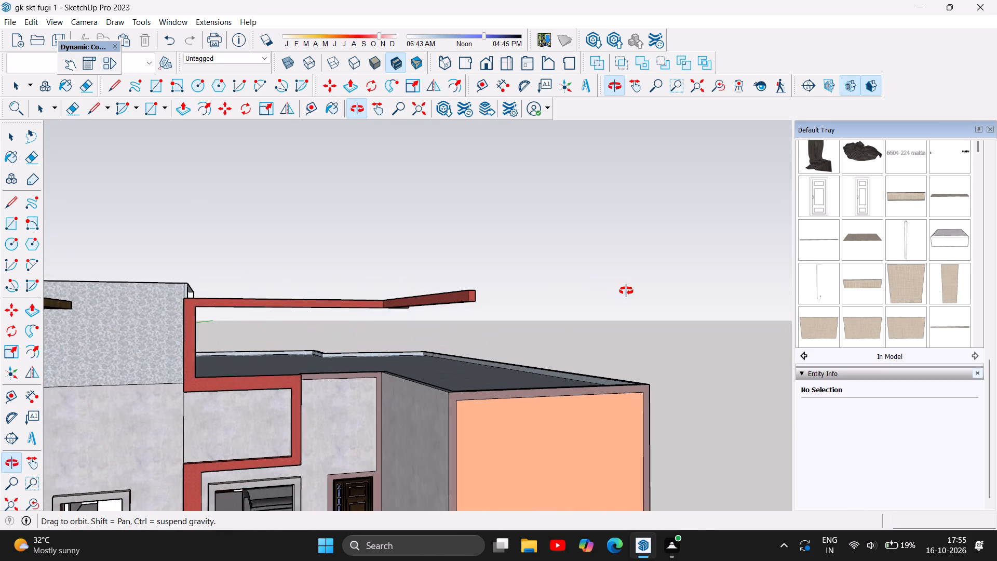
Push/Pull the top face of the long red top bar up about 1' 2", to the height of the adjoining block's roof.
{"action": "left_click_drag", "start_coordinate": [626, 291], "coordinate": [674, 325]}
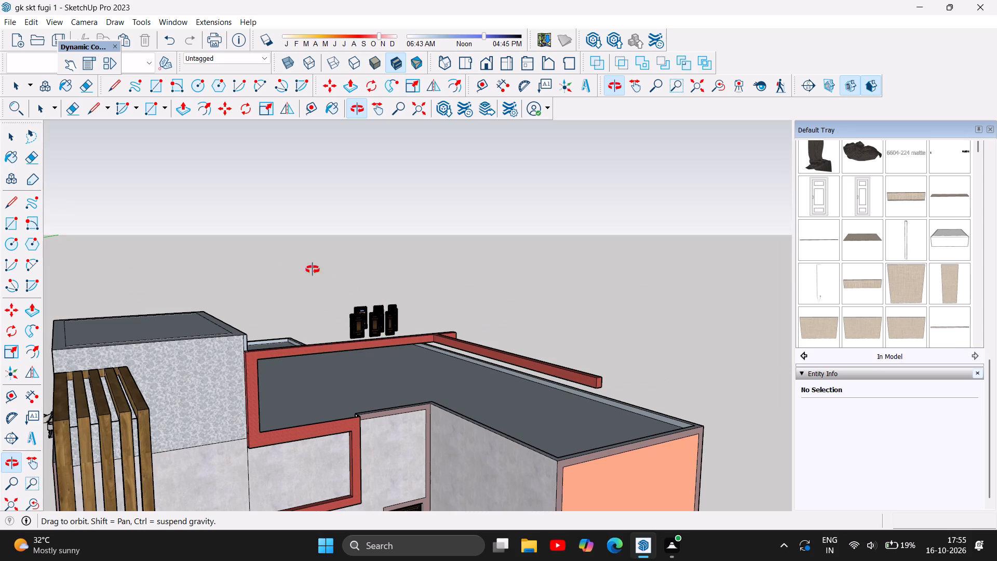
{"action": "left_click_drag", "start_coordinate": [290, 265], "coordinate": [538, 260]}
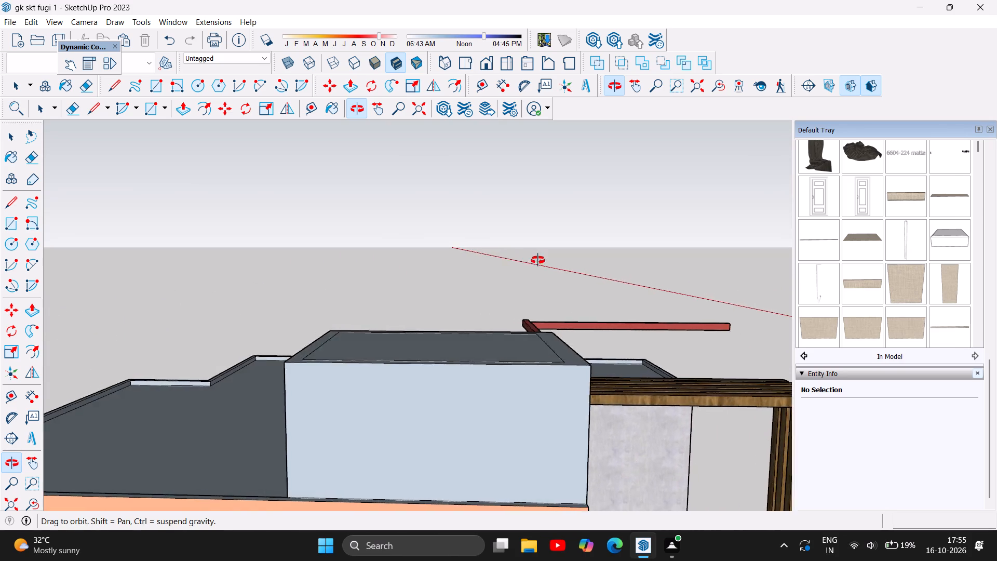
{"action": "left_click_drag", "start_coordinate": [538, 260], "coordinate": [165, 253]}
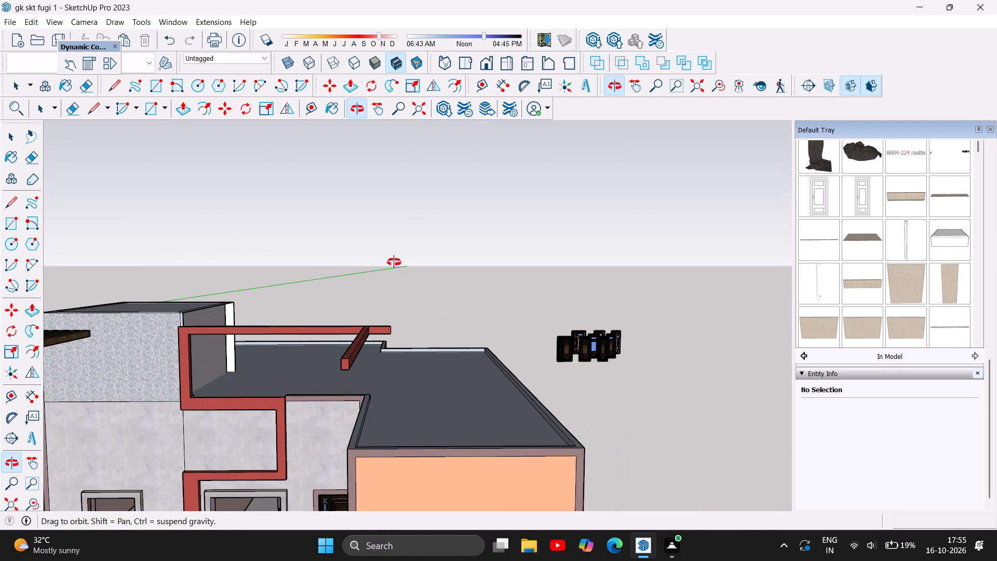
{"action": "scroll", "coordinate": [394, 262], "scroll_direction": "down", "scroll_amount": 4}
{"action": "scroll", "coordinate": [315, 315], "scroll_direction": "up", "scroll_amount": 4}
{"action": "scroll", "coordinate": [352, 274], "scroll_direction": "up", "scroll_amount": 3}
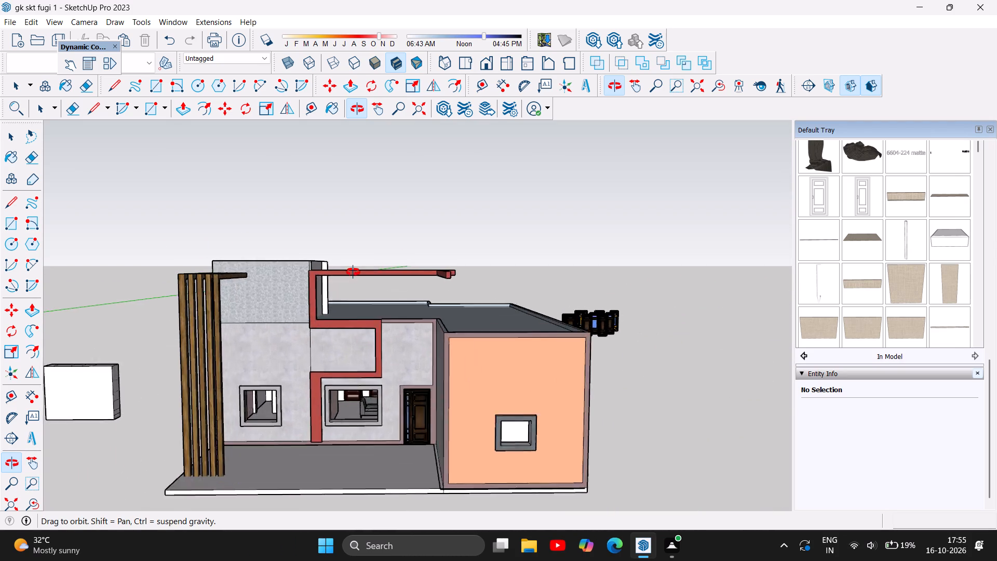
{"action": "scroll", "coordinate": [353, 272], "scroll_direction": "up", "scroll_amount": 9}
{"action": "left_click_drag", "start_coordinate": [344, 293], "coordinate": [344, 295]}
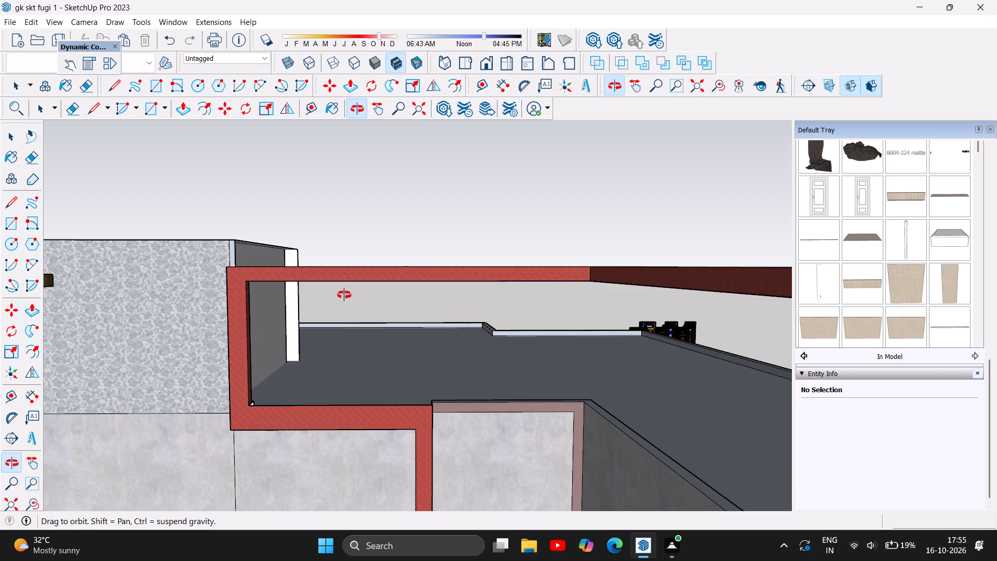
{"action": "left_click_drag", "start_coordinate": [344, 295], "coordinate": [346, 378]}
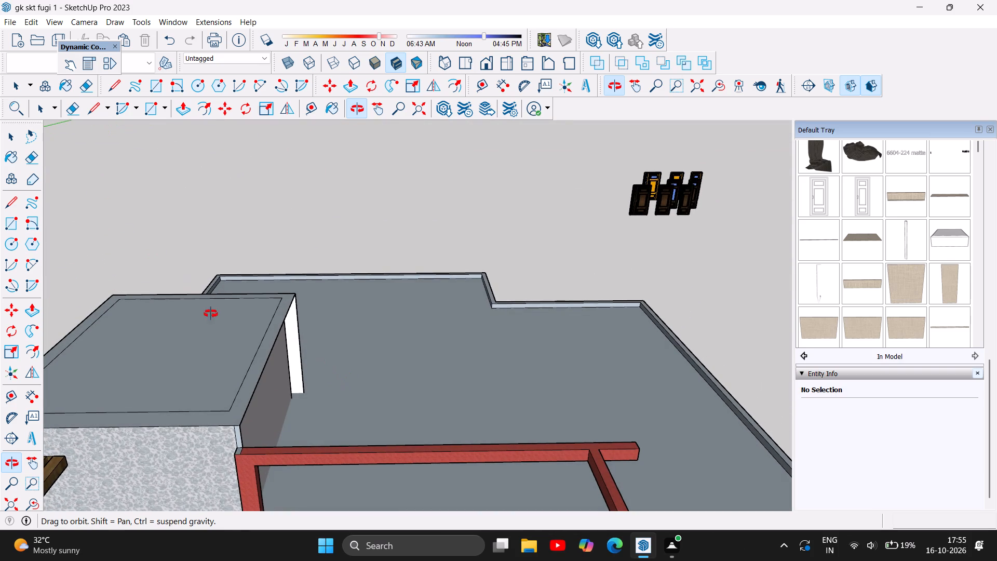
{"action": "left_click", "coordinate": [183, 113]}
{"action": "scroll", "coordinate": [318, 464], "scroll_direction": "up", "scroll_amount": 2}
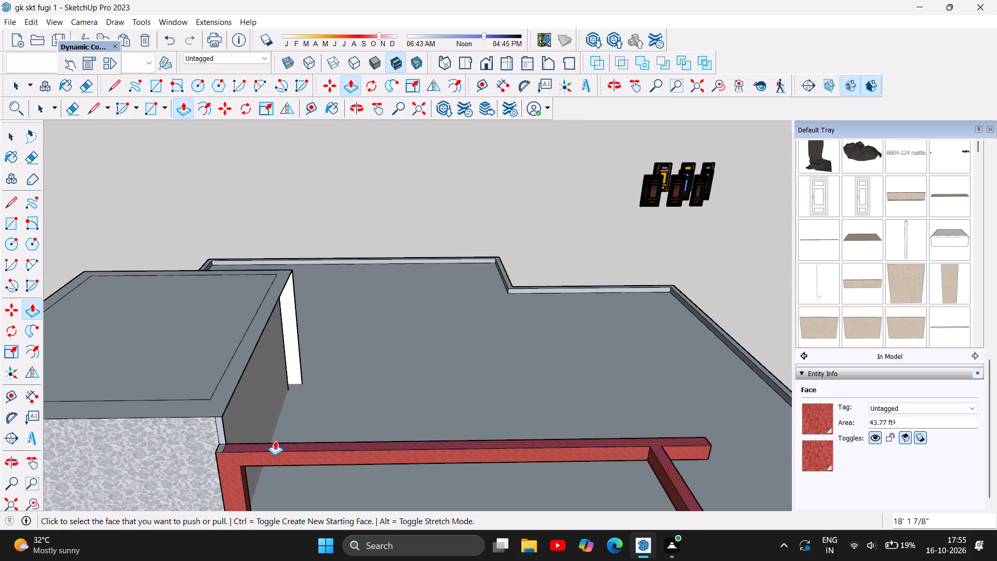
{"action": "scroll", "coordinate": [306, 437], "scroll_direction": "up", "scroll_amount": 2}
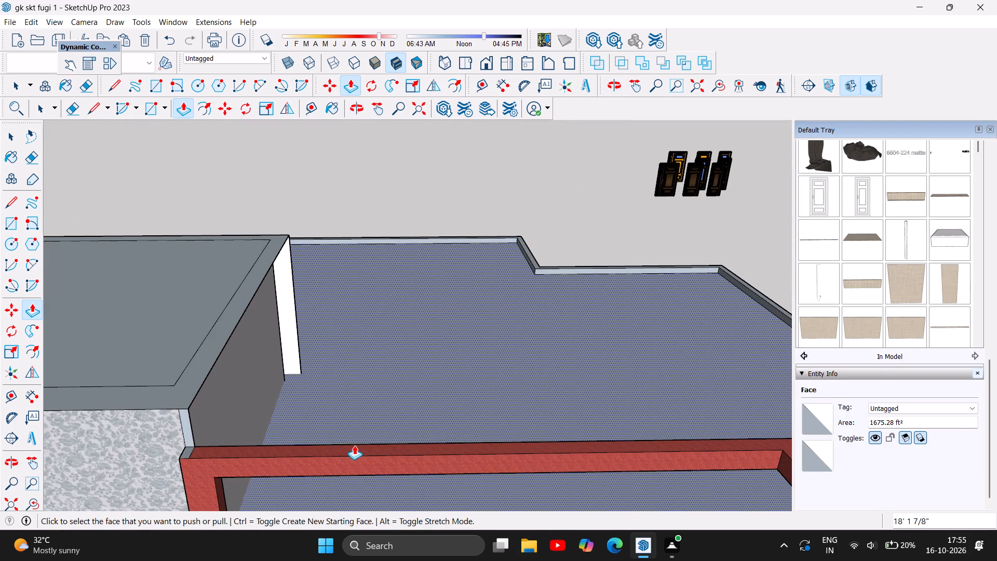
{"action": "left_click", "coordinate": [363, 446]}
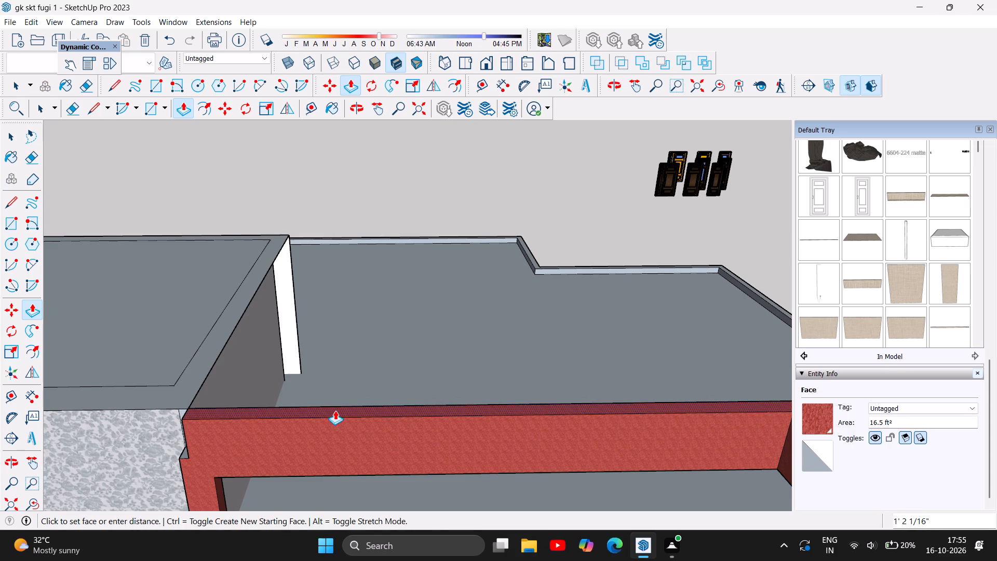
{"action": "left_click", "coordinate": [335, 410]}
Push/Pull the small notch face between the red bar's end and the textured wall up 1' 1 15/16", level with the roof edge.
{"action": "scroll", "coordinate": [158, 462], "scroll_direction": "up", "scroll_amount": 10}
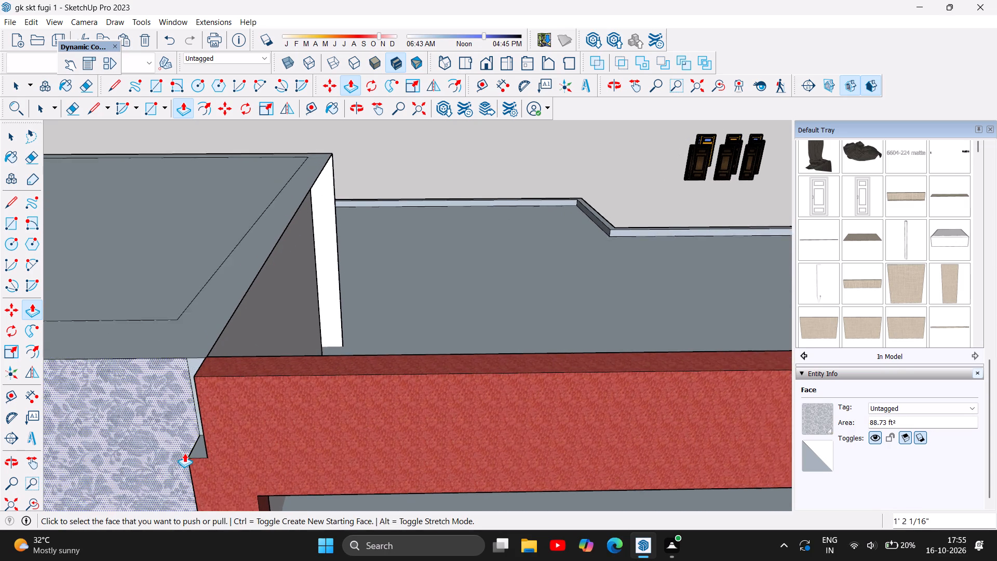
{"action": "left_click", "coordinate": [200, 444]}
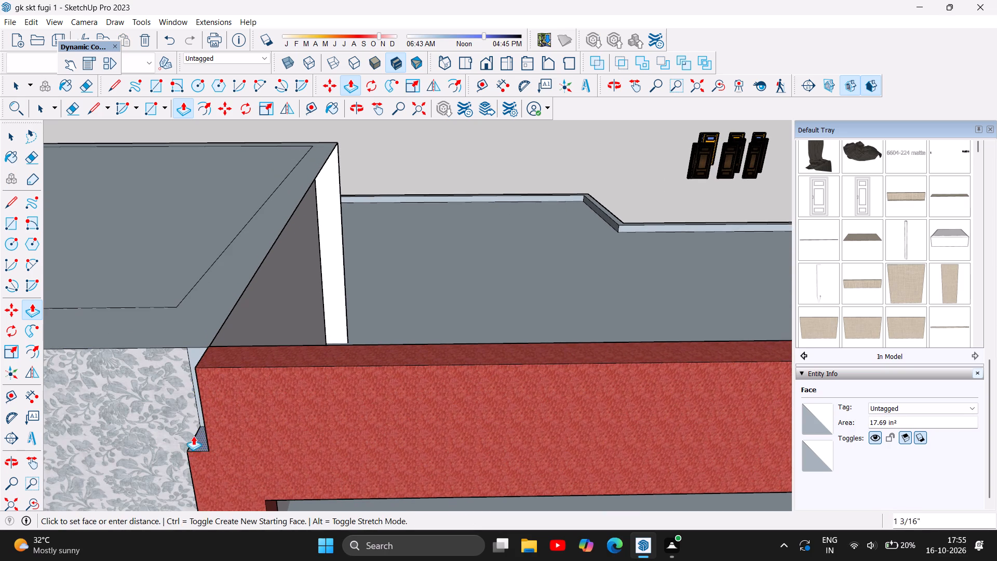
{"action": "left_click", "coordinate": [190, 347]}
Examine the heightened red bar and its forward extension from the front and side of the house.
{"action": "scroll", "coordinate": [207, 339], "scroll_direction": "down", "scroll_amount": 5}
{"action": "scroll", "coordinate": [152, 301], "scroll_direction": "down", "scroll_amount": 5}
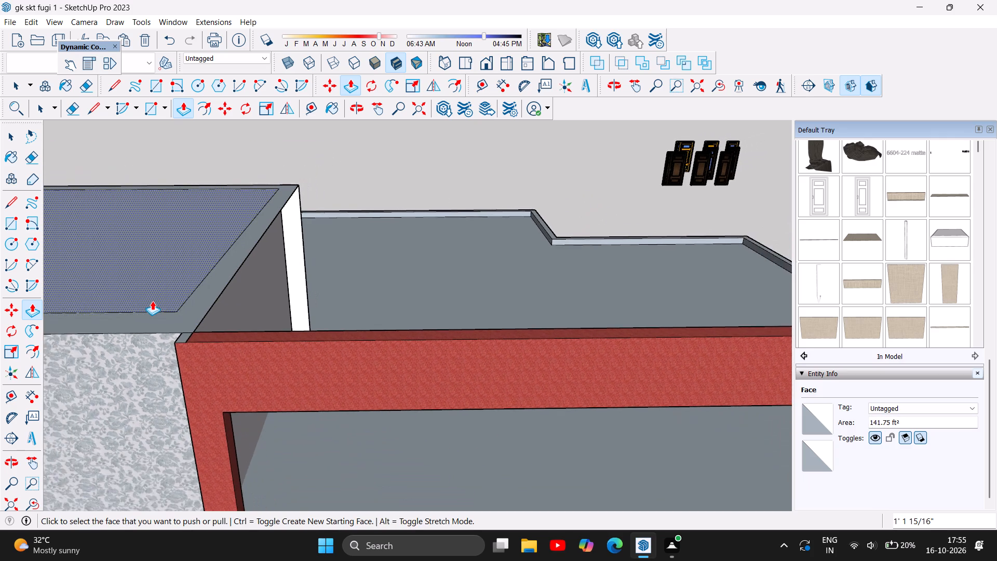
{"action": "scroll", "coordinate": [152, 301], "scroll_direction": "down", "scroll_amount": 16}
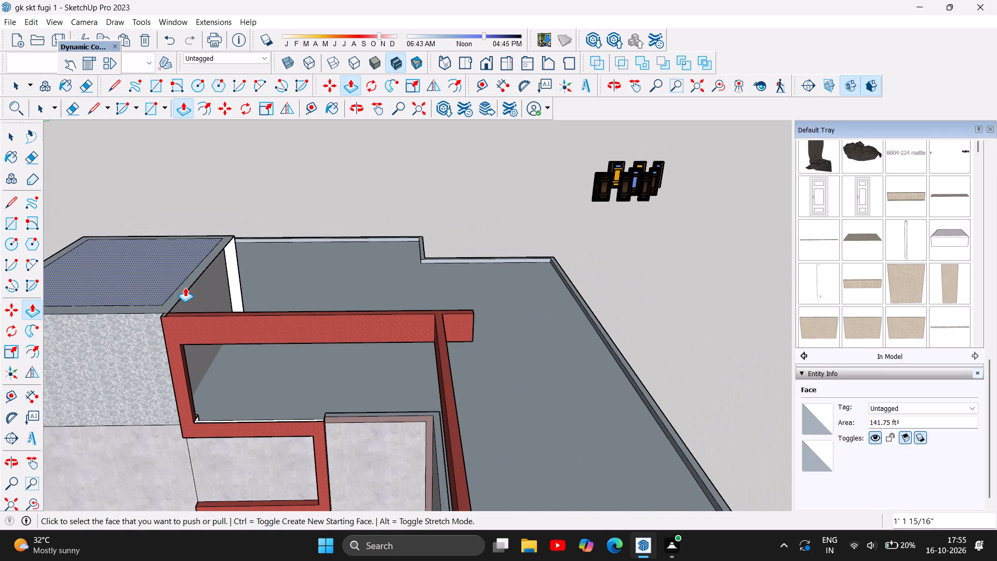
{"action": "scroll", "coordinate": [275, 270], "scroll_direction": "down", "scroll_amount": 5}
{"action": "scroll", "coordinate": [376, 280], "scroll_direction": "down", "scroll_amount": 3}
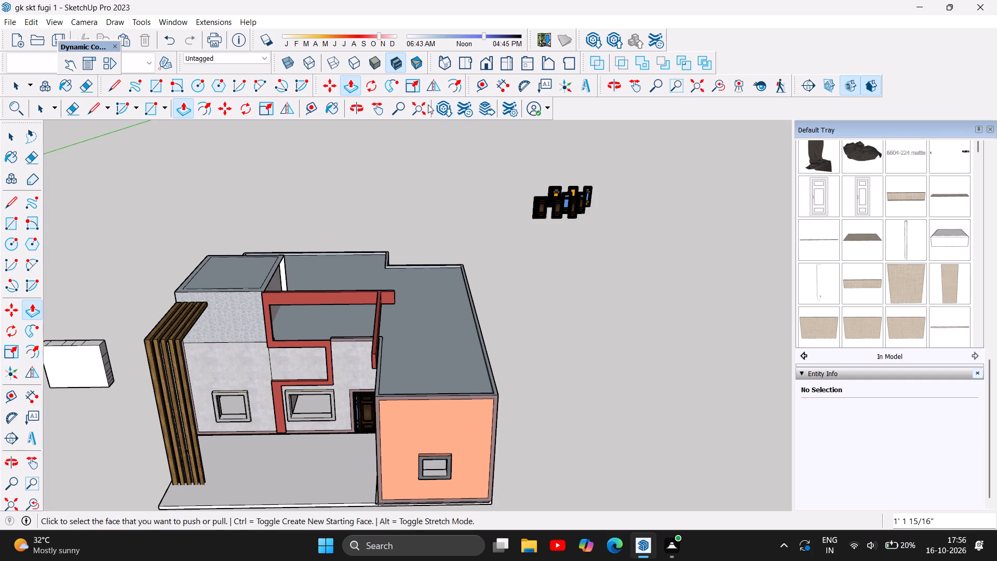
{"action": "left_click", "coordinate": [357, 105]}
{"action": "left_click_drag", "start_coordinate": [273, 410], "coordinate": [332, 340]}
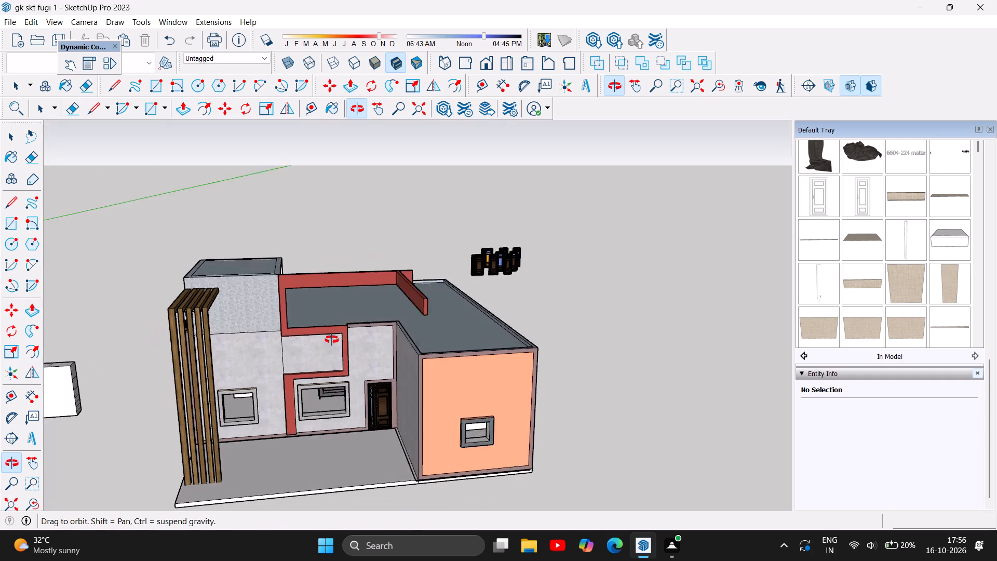
{"action": "left_click_drag", "start_coordinate": [332, 340], "coordinate": [296, 298]}
{"action": "scroll", "coordinate": [395, 284], "scroll_direction": "up", "scroll_amount": 3}
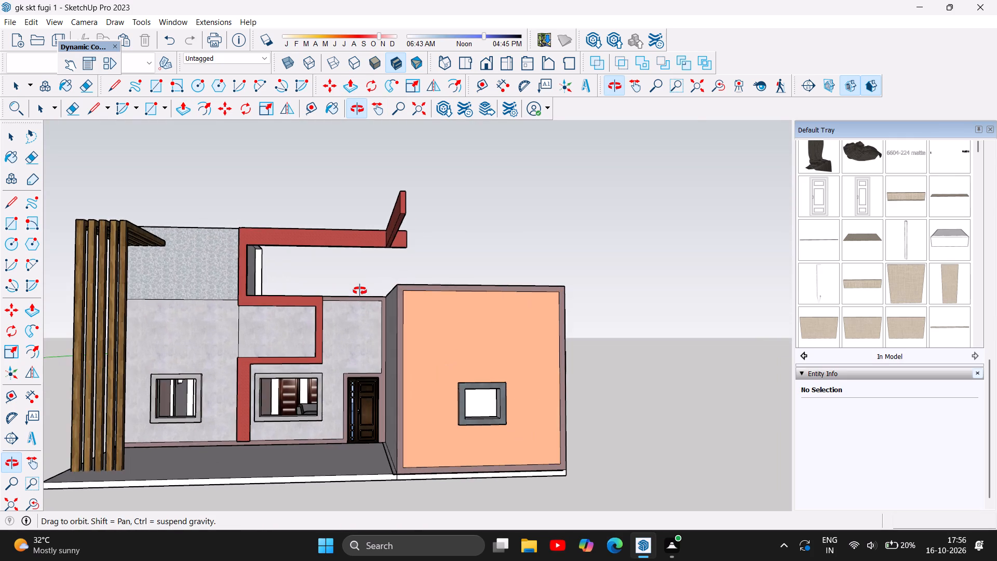
{"action": "scroll", "coordinate": [360, 291], "scroll_direction": "up", "scroll_amount": 5}
{"action": "scroll", "coordinate": [359, 290], "scroll_direction": "down", "scroll_amount": 3}
{"action": "scroll", "coordinate": [316, 305], "scroll_direction": "down", "scroll_amount": 2}
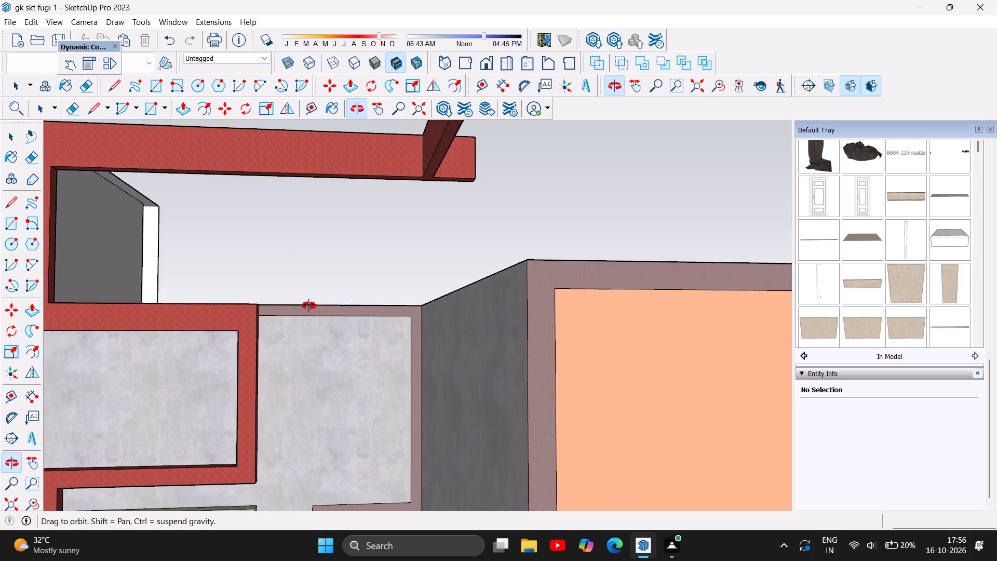
{"action": "scroll", "coordinate": [309, 306], "scroll_direction": "down", "scroll_amount": 8}
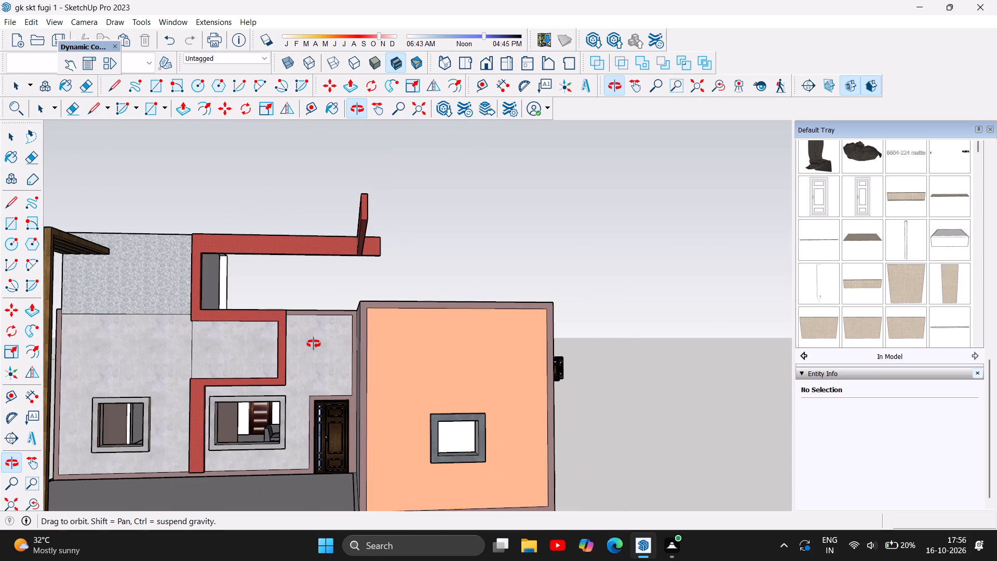
{"action": "scroll", "coordinate": [314, 344], "scroll_direction": "down", "scroll_amount": 2}
{"action": "left_click_drag", "start_coordinate": [406, 285], "coordinate": [356, 309]}
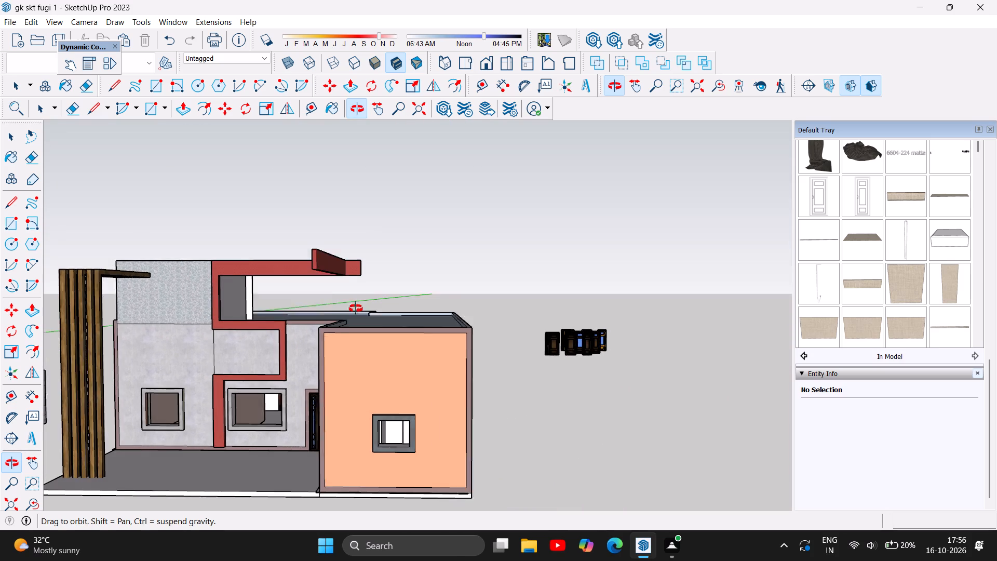
{"action": "left_click_drag", "start_coordinate": [356, 309], "coordinate": [236, 331]}
{"action": "left_click_drag", "start_coordinate": [344, 310], "coordinate": [290, 317]}
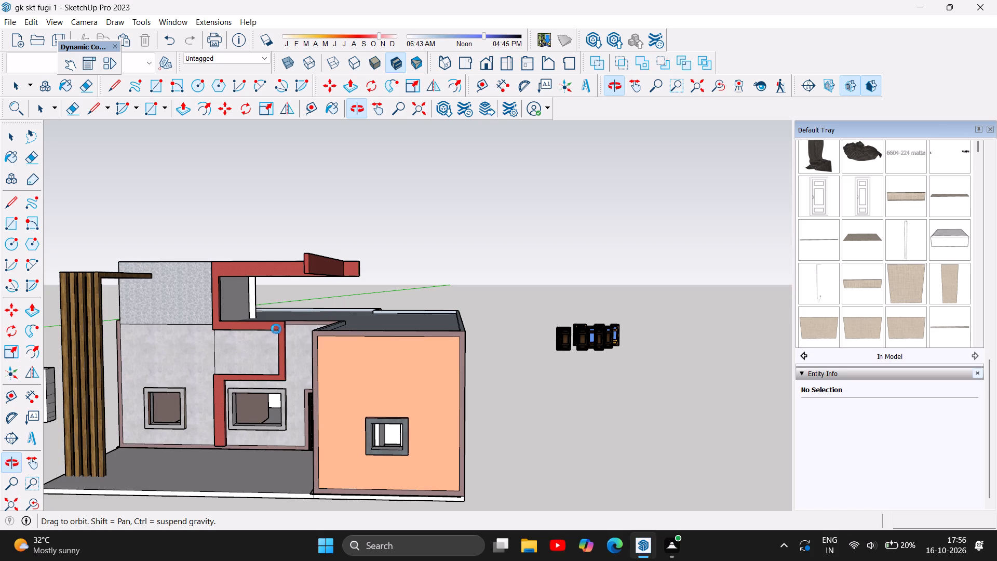
{"action": "left_click_drag", "start_coordinate": [235, 373], "coordinate": [125, 379]}
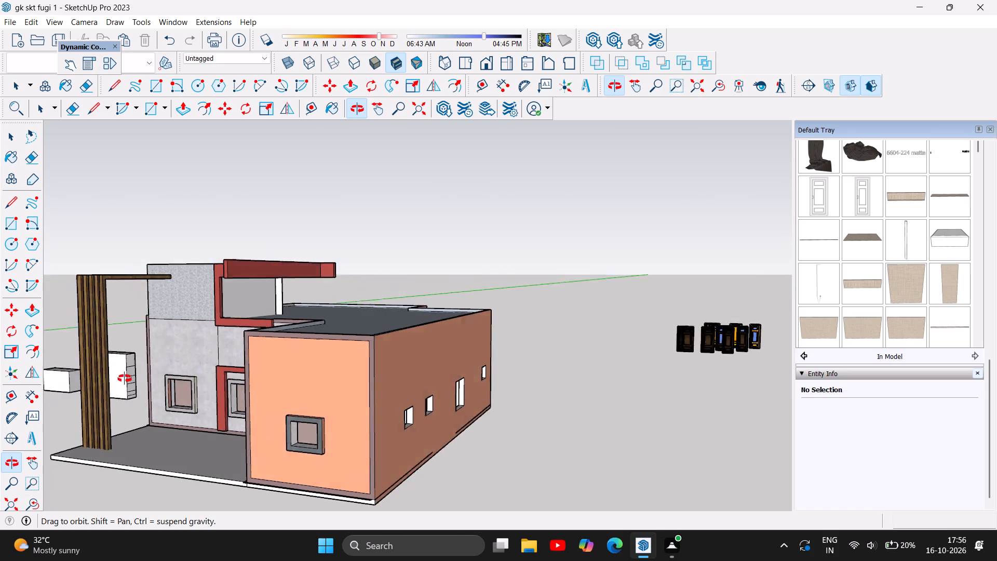
{"action": "left_click_drag", "start_coordinate": [125, 379], "coordinate": [48, 405]}
{"action": "left_click_drag", "start_coordinate": [311, 324], "coordinate": [219, 340]}
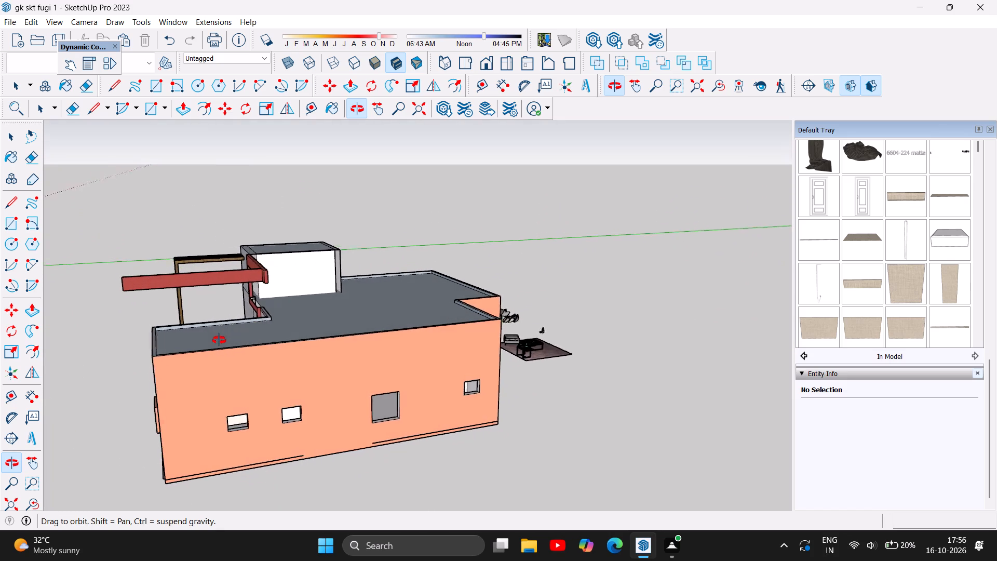
{"action": "left_click_drag", "start_coordinate": [219, 340], "coordinate": [211, 341]}
Draw a vertical line about 7' 2" long from the front block's parapet corner up to the top edge of the red extension.
{"action": "scroll", "coordinate": [131, 301], "scroll_direction": "up", "scroll_amount": 5}
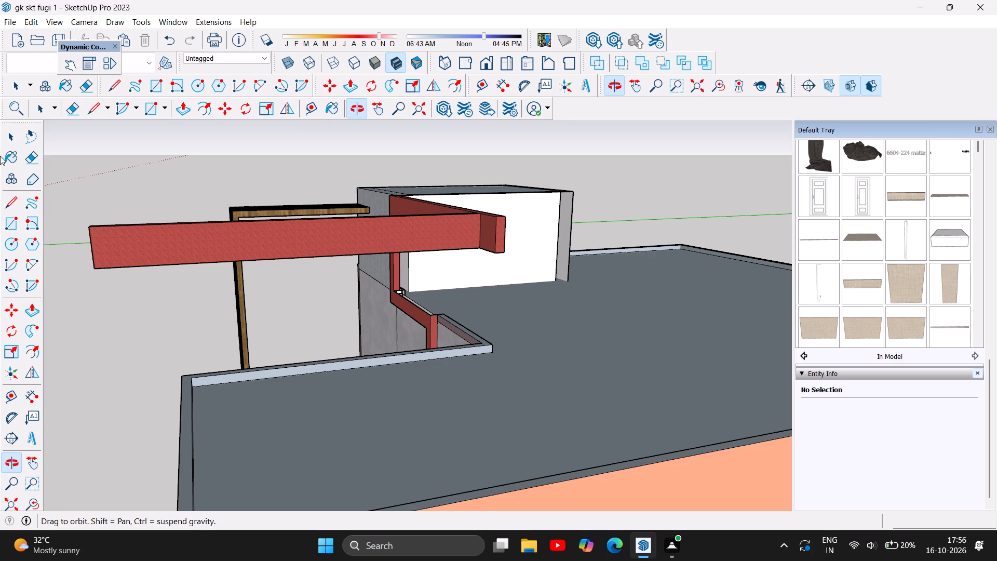
{"action": "left_click", "coordinate": [8, 137]}
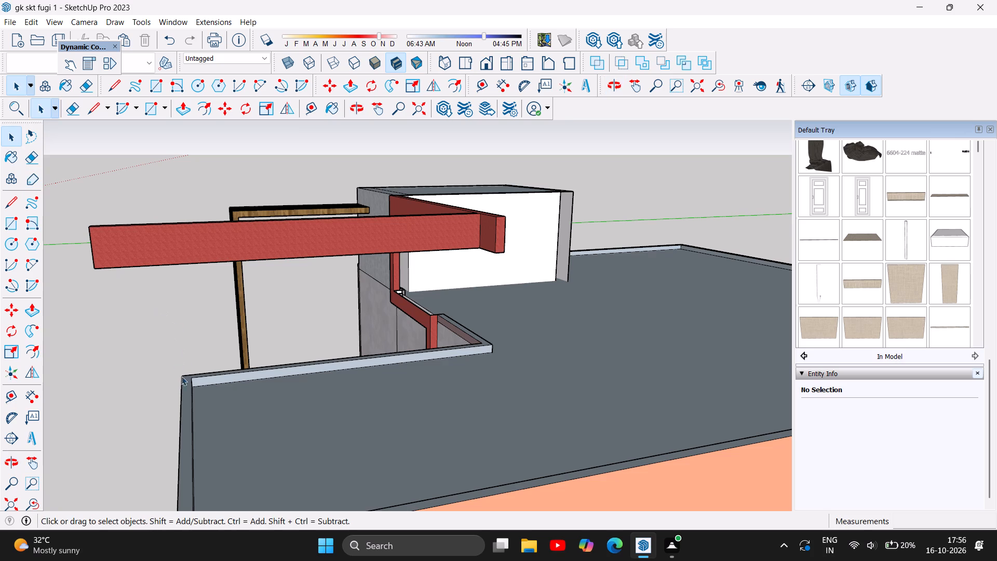
{"action": "left_click", "coordinate": [11, 195]}
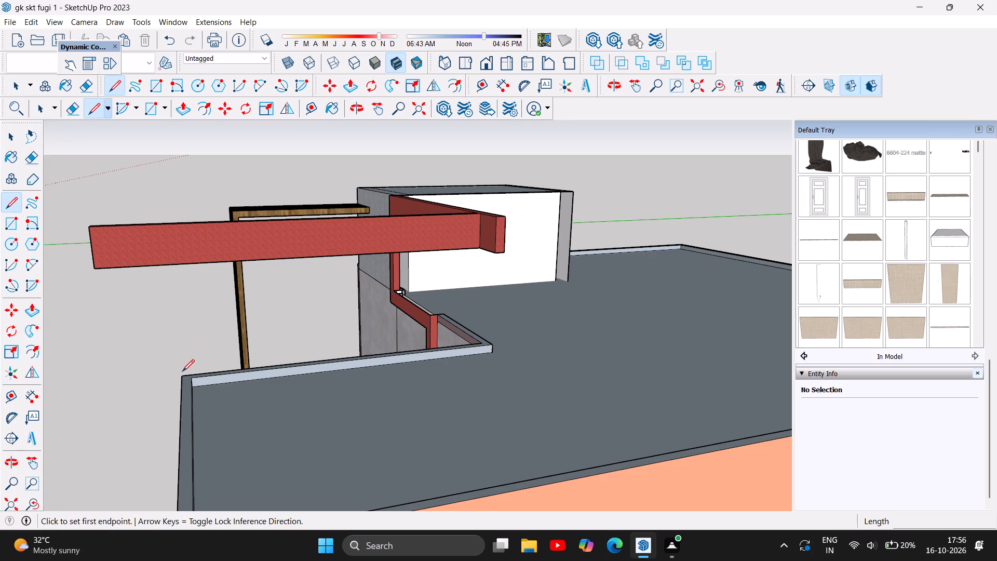
{"action": "left_click", "coordinate": [181, 377]}
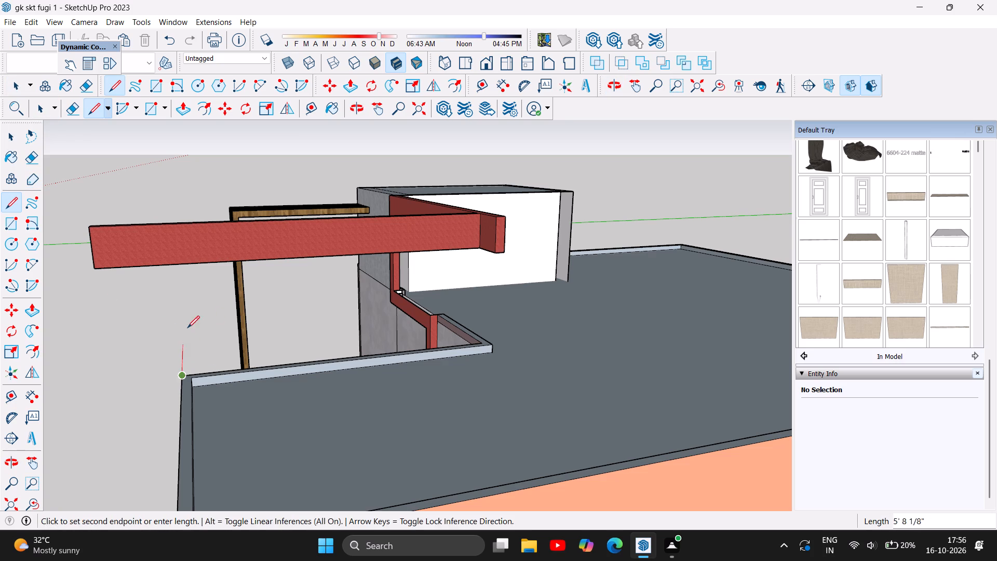
{"action": "left_click", "coordinate": [163, 225]}
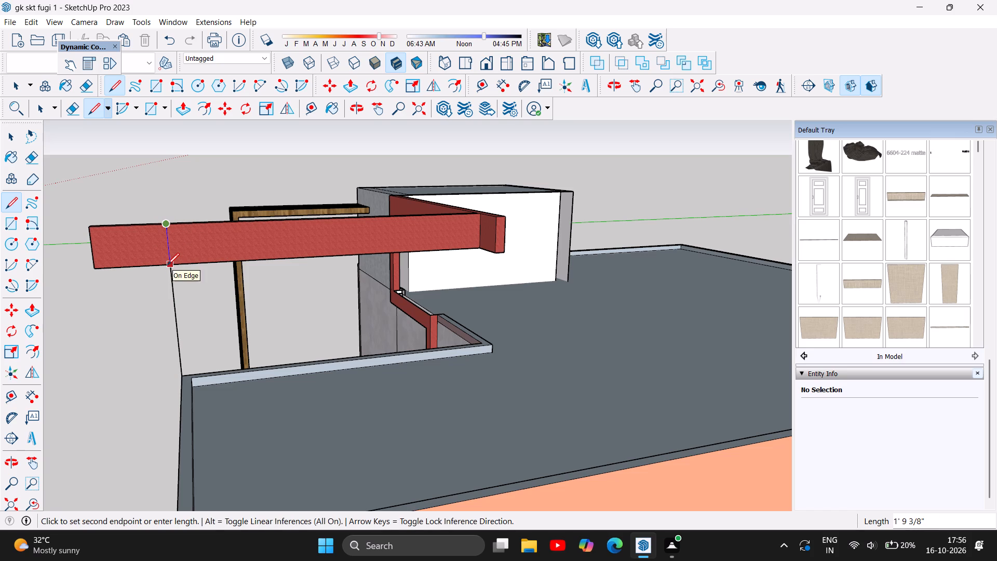
Draw a 6" by 6" square outline on the extension's side face, starting where the vertical line meets its top edge.
{"action": "left_click", "coordinate": [167, 265]}
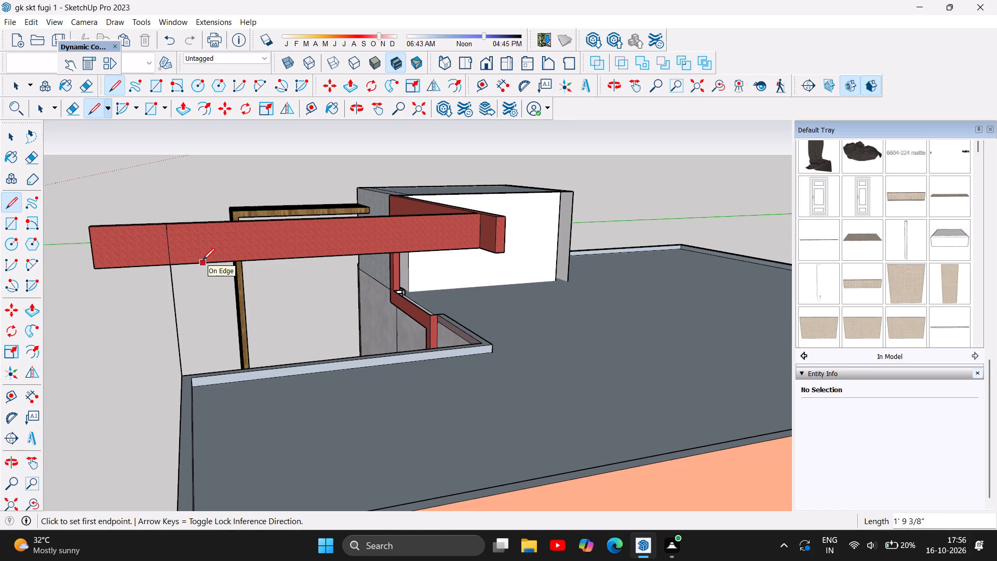
{"action": "key", "text": "6"}
{"action": "key", "text": "Return"}
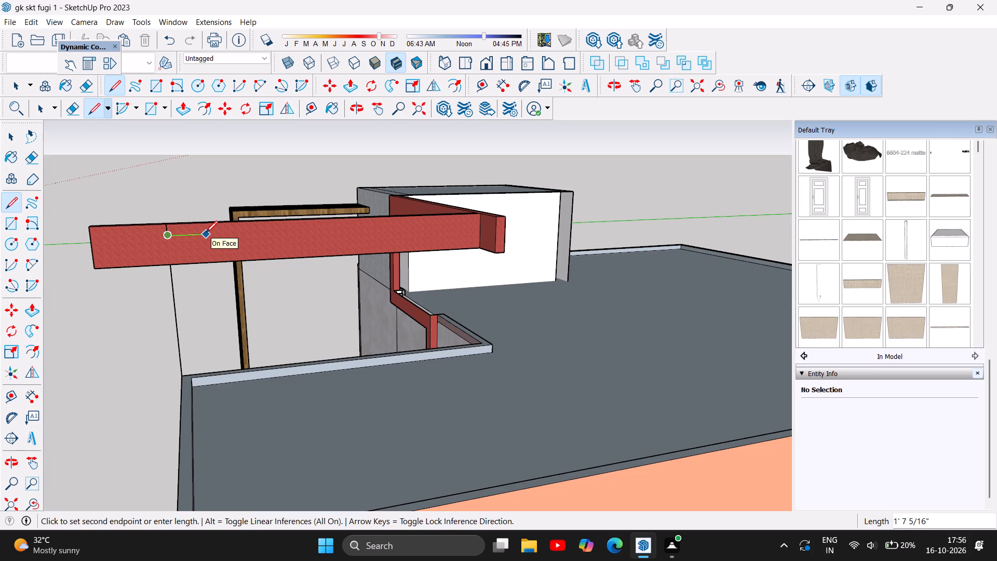
{"action": "key", "text": "6"}
{"action": "key", "text": "Return"}
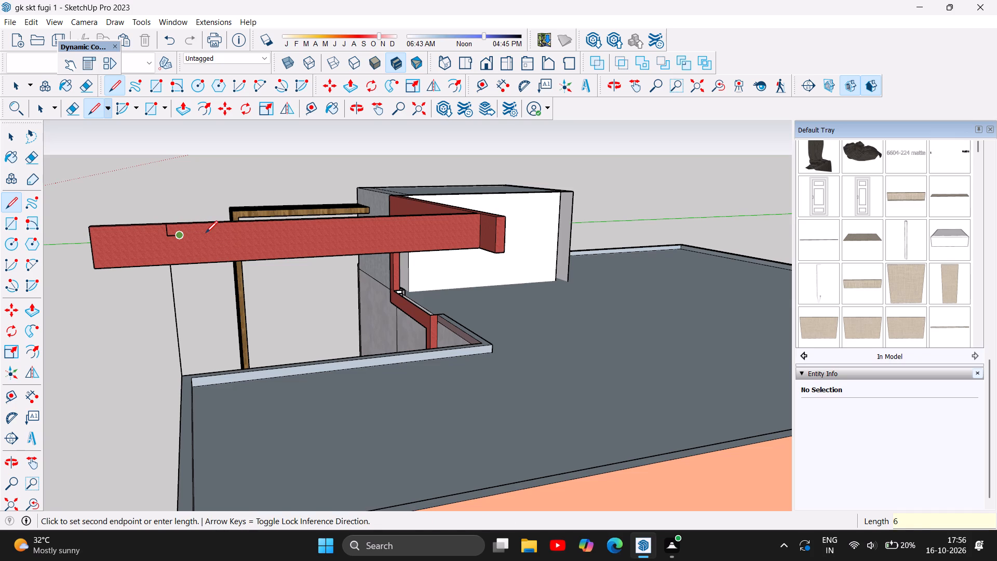
{"action": "left_click", "coordinate": [180, 225]}
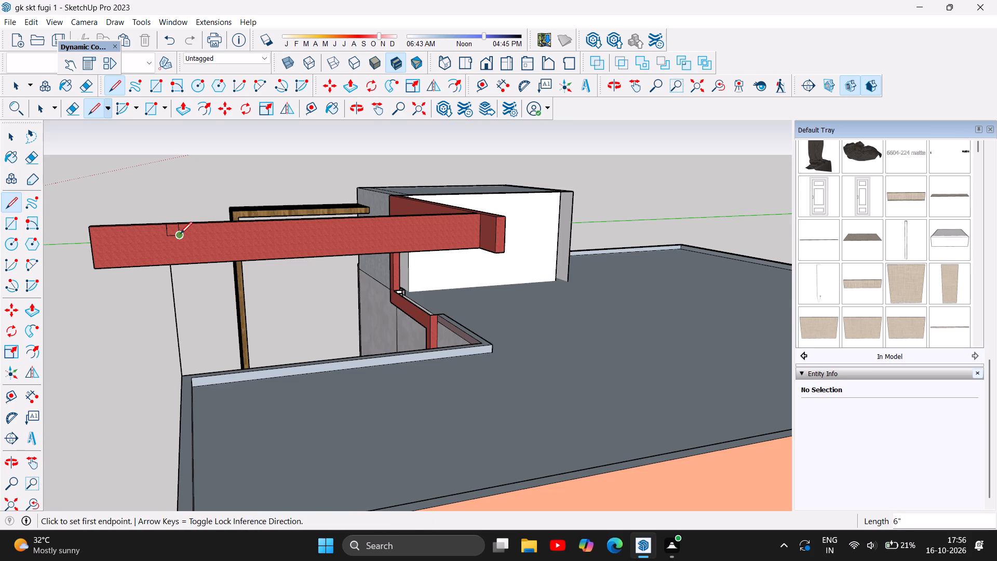
Draw lines of 1' 3 3/8" between the square's two lower corners and the bar's bottom edge, outlining a vertical strip.
{"action": "left_click", "coordinate": [180, 234]}
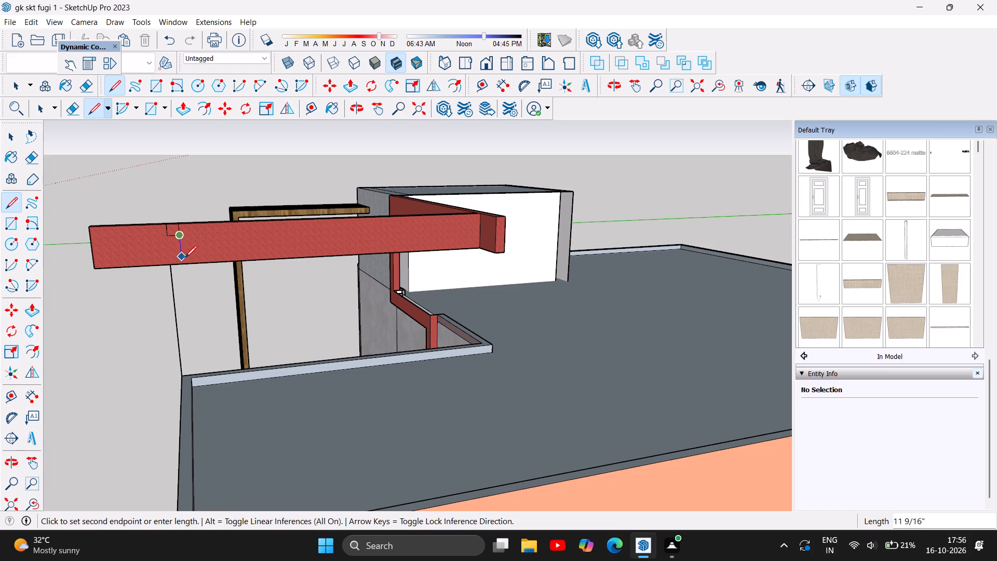
{"action": "left_click", "coordinate": [182, 262]}
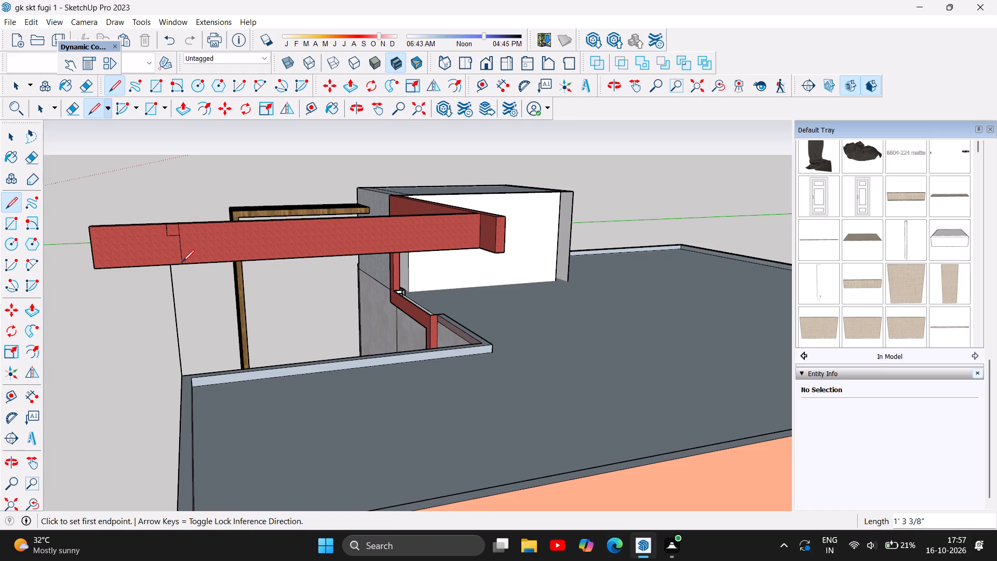
{"action": "double_click", "coordinate": [172, 263]}
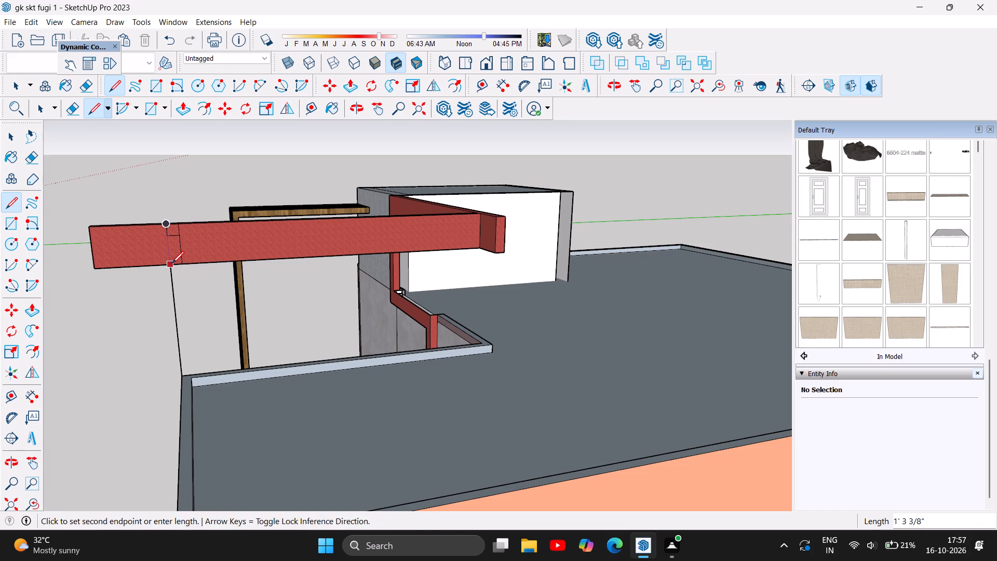
{"action": "left_click", "coordinate": [166, 236]}
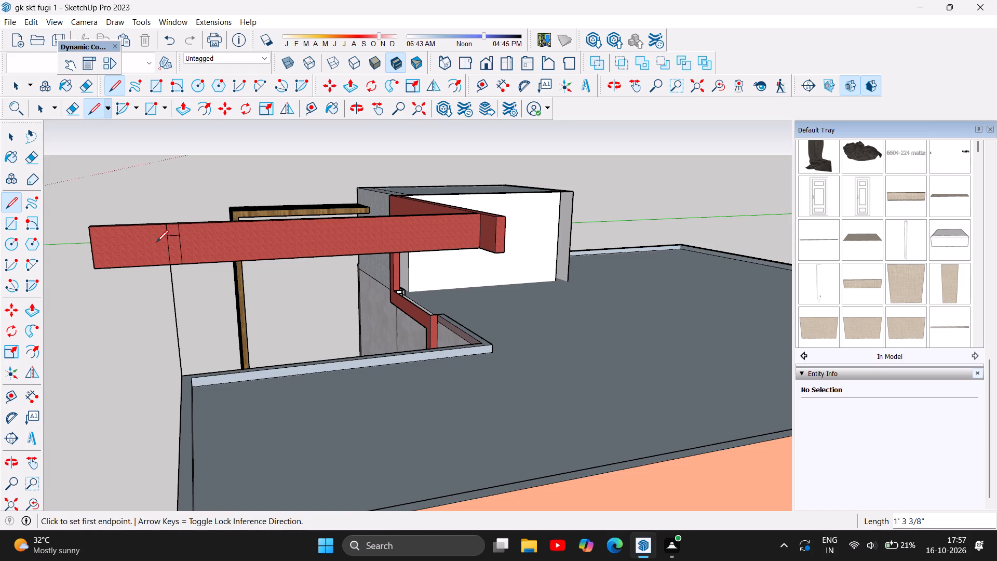
Delete the 6" horizontal edge that divides the vertical strip on the red extension's side face.
{"action": "key", "text": "Escape"}
{"action": "left_click", "coordinate": [16, 129]}
{"action": "left_click", "coordinate": [174, 235]}
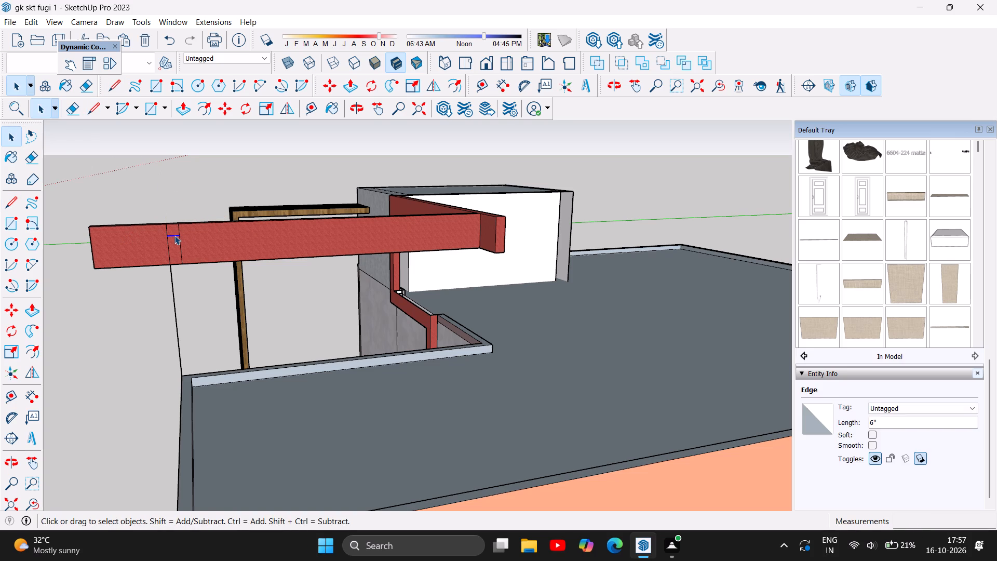
{"action": "key", "text": "Delete"}
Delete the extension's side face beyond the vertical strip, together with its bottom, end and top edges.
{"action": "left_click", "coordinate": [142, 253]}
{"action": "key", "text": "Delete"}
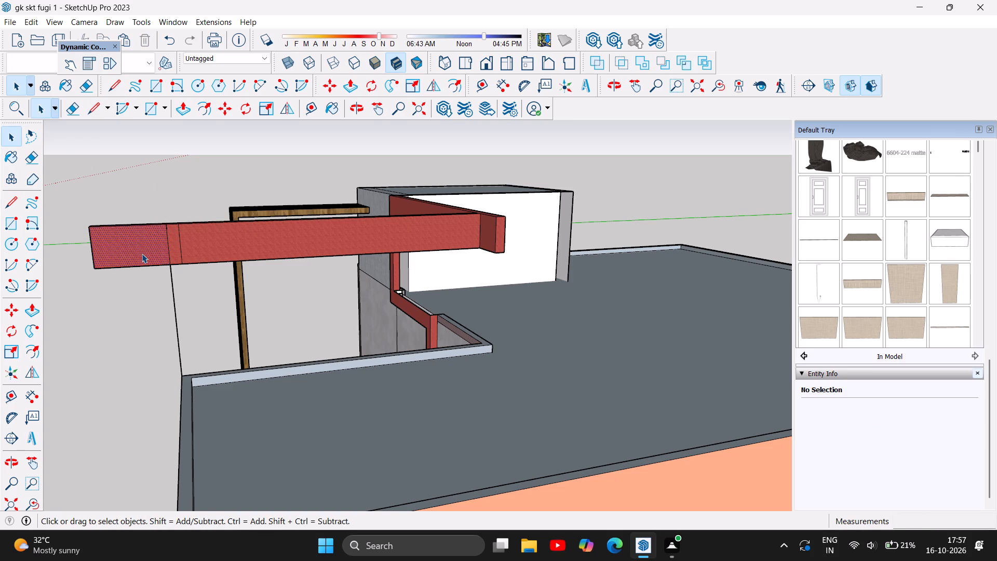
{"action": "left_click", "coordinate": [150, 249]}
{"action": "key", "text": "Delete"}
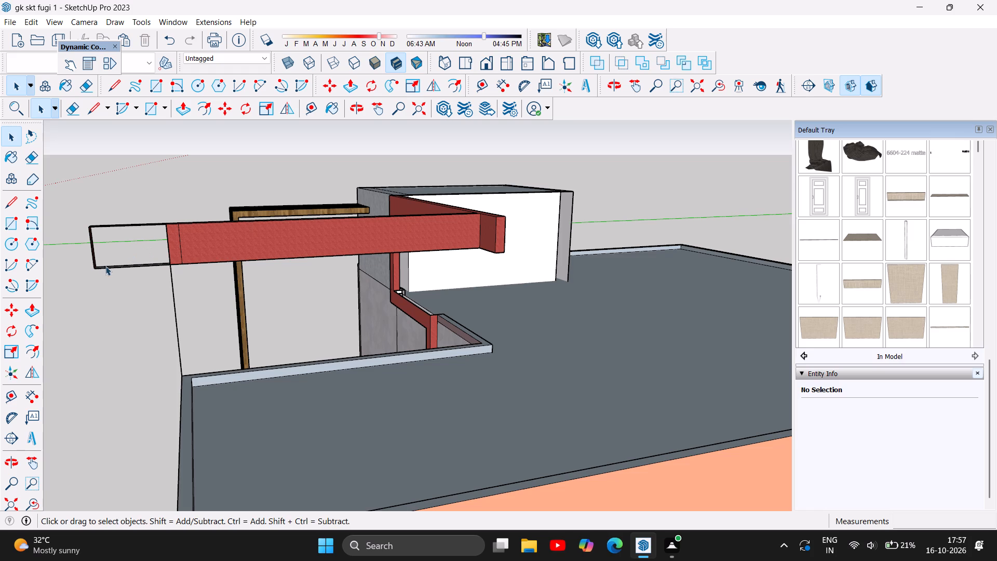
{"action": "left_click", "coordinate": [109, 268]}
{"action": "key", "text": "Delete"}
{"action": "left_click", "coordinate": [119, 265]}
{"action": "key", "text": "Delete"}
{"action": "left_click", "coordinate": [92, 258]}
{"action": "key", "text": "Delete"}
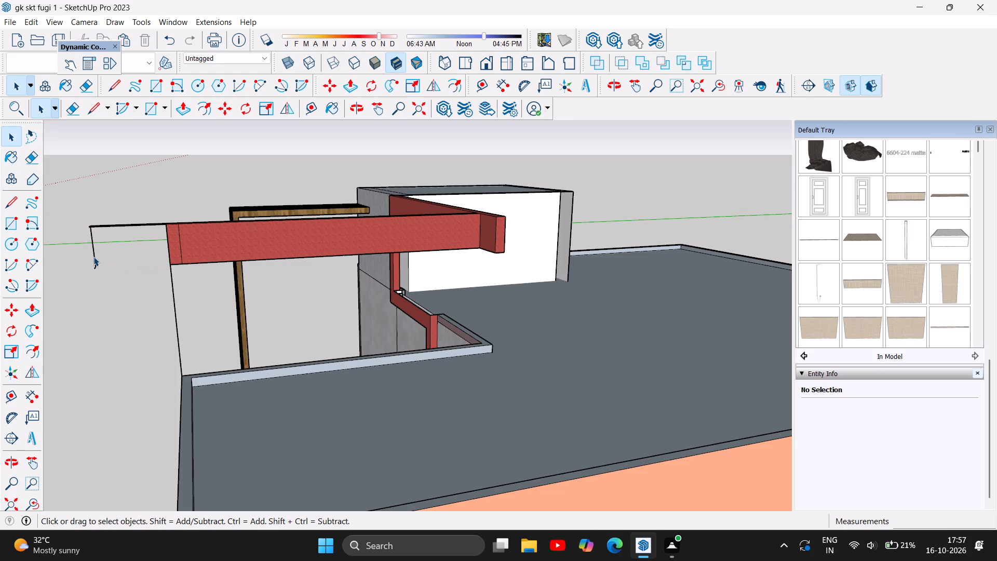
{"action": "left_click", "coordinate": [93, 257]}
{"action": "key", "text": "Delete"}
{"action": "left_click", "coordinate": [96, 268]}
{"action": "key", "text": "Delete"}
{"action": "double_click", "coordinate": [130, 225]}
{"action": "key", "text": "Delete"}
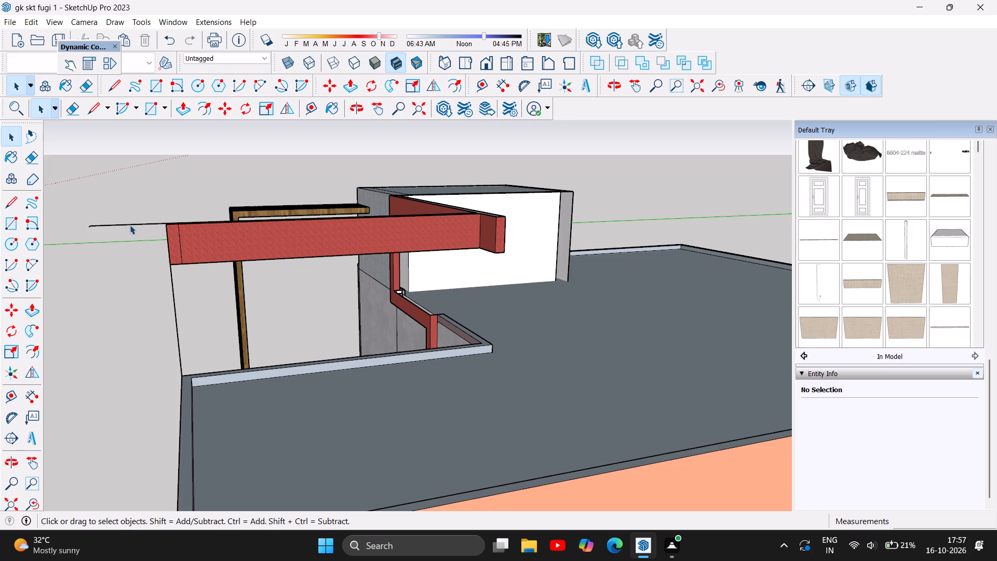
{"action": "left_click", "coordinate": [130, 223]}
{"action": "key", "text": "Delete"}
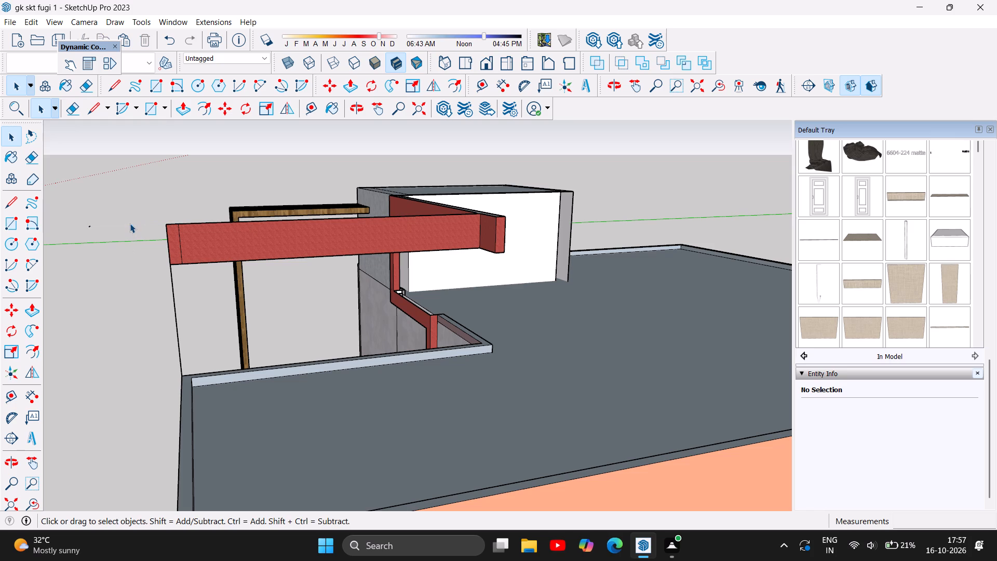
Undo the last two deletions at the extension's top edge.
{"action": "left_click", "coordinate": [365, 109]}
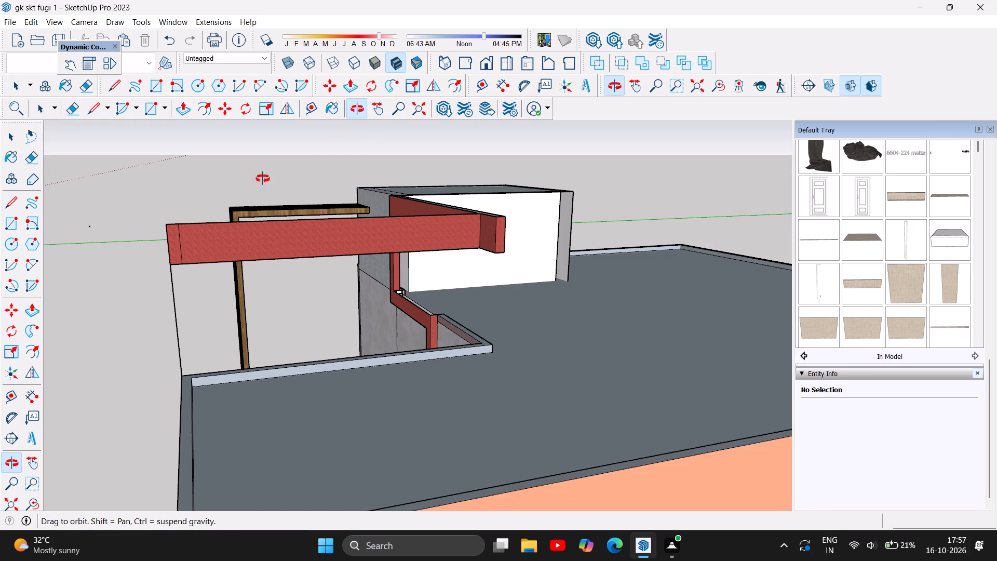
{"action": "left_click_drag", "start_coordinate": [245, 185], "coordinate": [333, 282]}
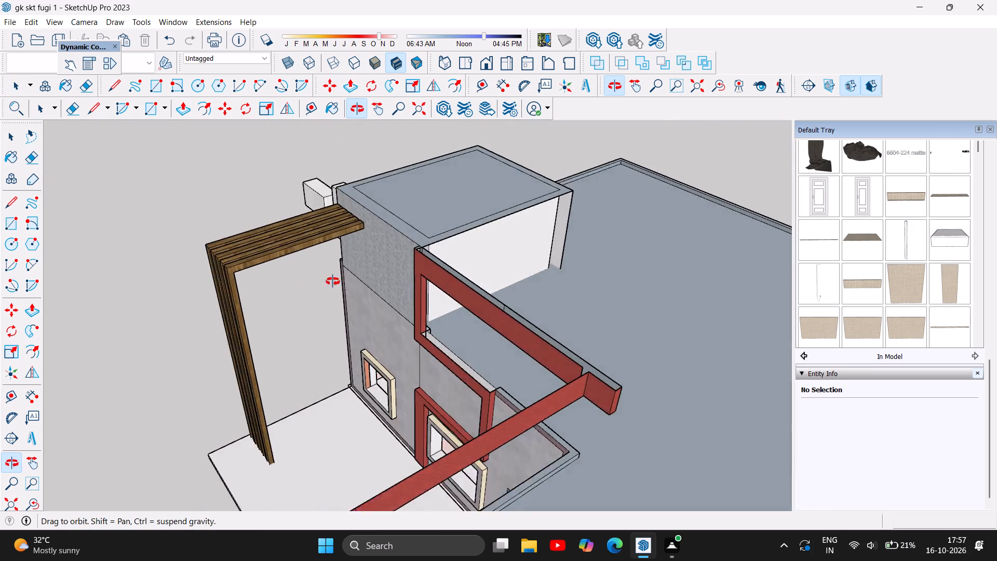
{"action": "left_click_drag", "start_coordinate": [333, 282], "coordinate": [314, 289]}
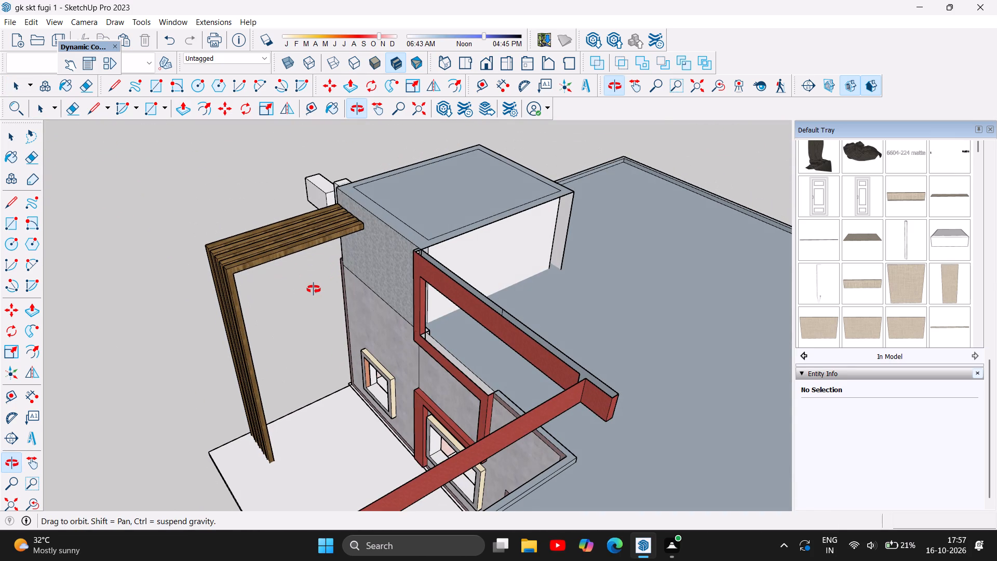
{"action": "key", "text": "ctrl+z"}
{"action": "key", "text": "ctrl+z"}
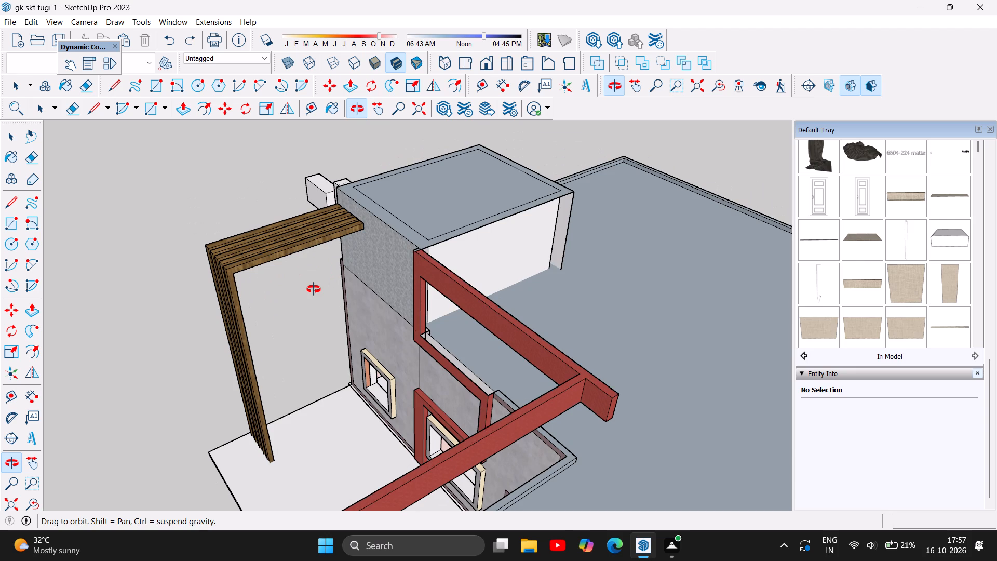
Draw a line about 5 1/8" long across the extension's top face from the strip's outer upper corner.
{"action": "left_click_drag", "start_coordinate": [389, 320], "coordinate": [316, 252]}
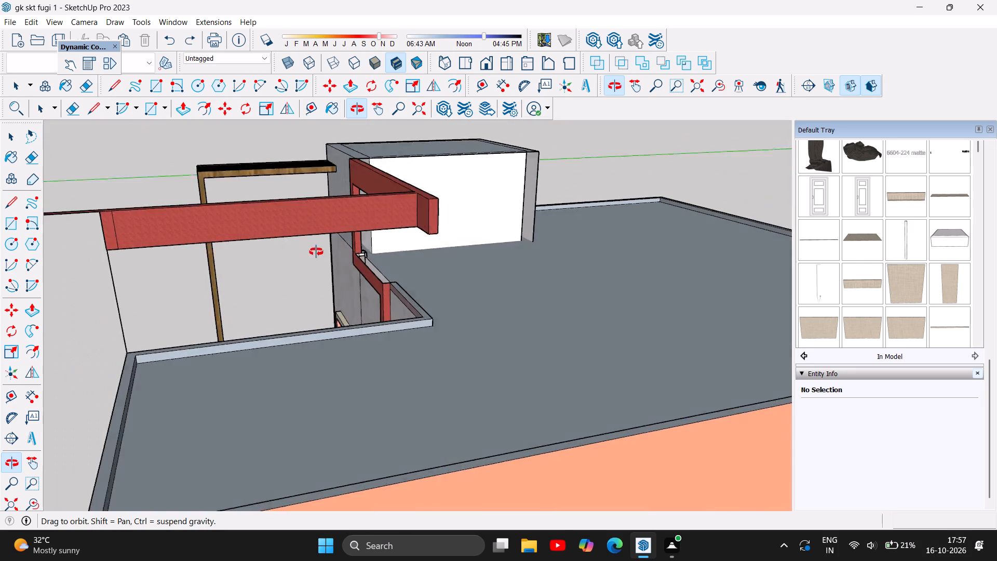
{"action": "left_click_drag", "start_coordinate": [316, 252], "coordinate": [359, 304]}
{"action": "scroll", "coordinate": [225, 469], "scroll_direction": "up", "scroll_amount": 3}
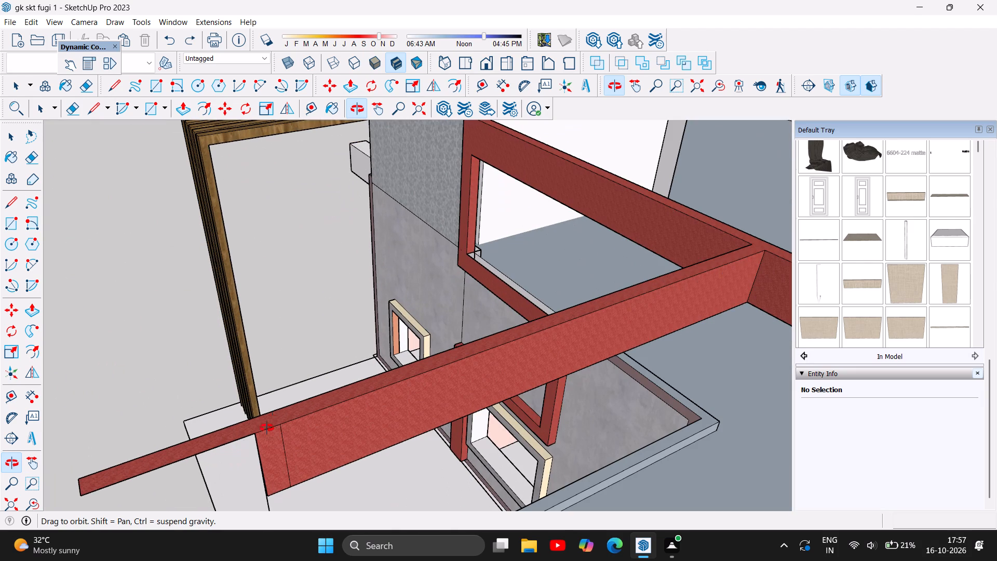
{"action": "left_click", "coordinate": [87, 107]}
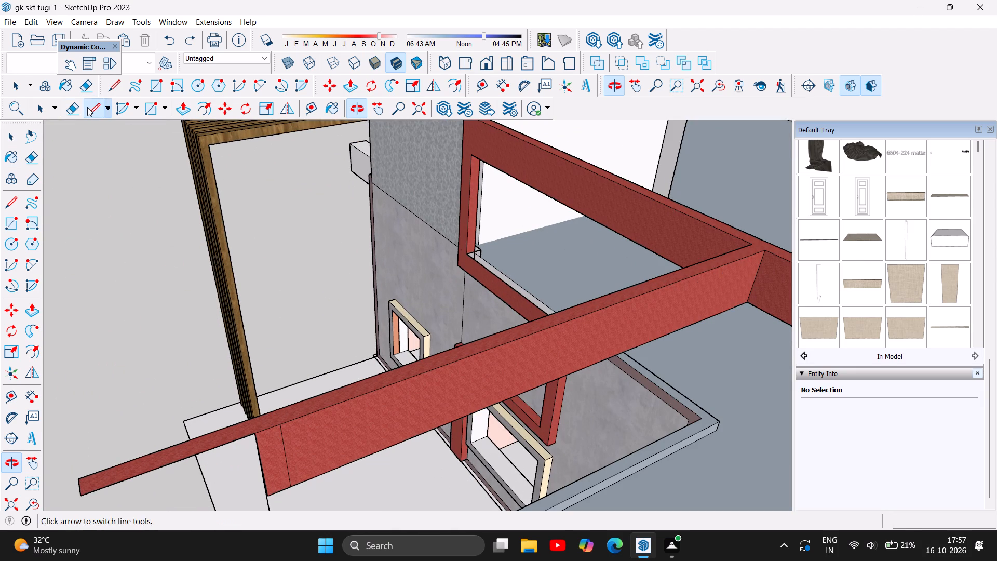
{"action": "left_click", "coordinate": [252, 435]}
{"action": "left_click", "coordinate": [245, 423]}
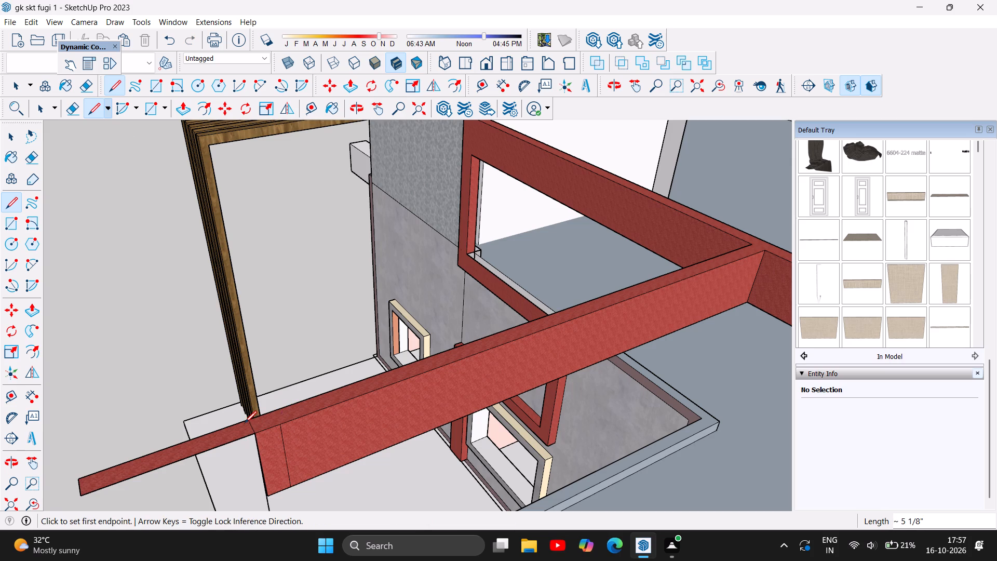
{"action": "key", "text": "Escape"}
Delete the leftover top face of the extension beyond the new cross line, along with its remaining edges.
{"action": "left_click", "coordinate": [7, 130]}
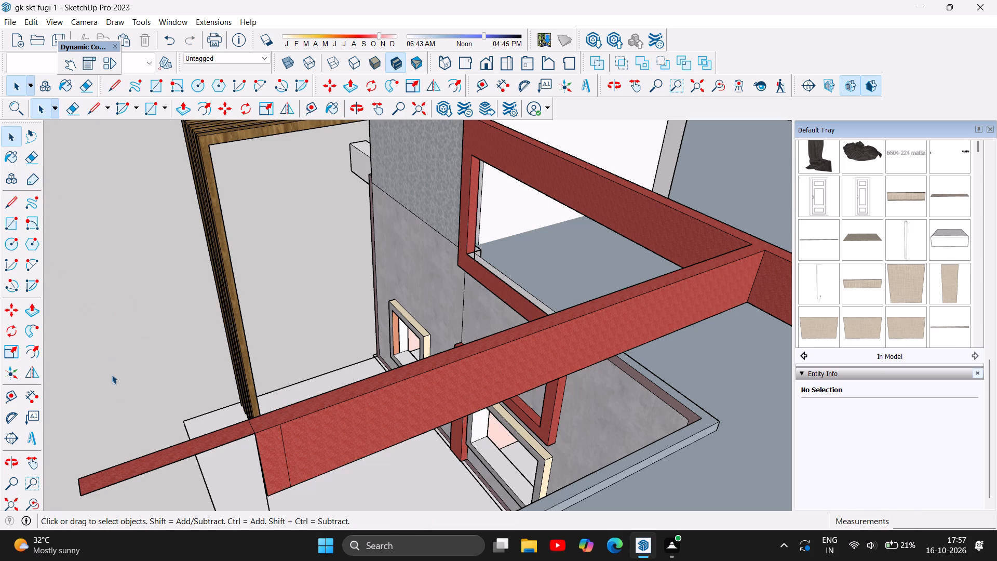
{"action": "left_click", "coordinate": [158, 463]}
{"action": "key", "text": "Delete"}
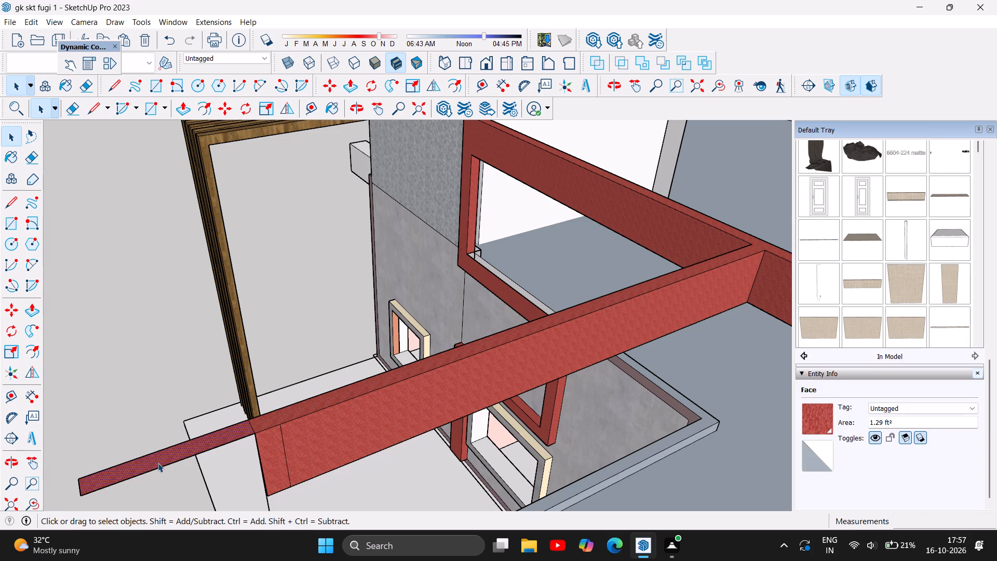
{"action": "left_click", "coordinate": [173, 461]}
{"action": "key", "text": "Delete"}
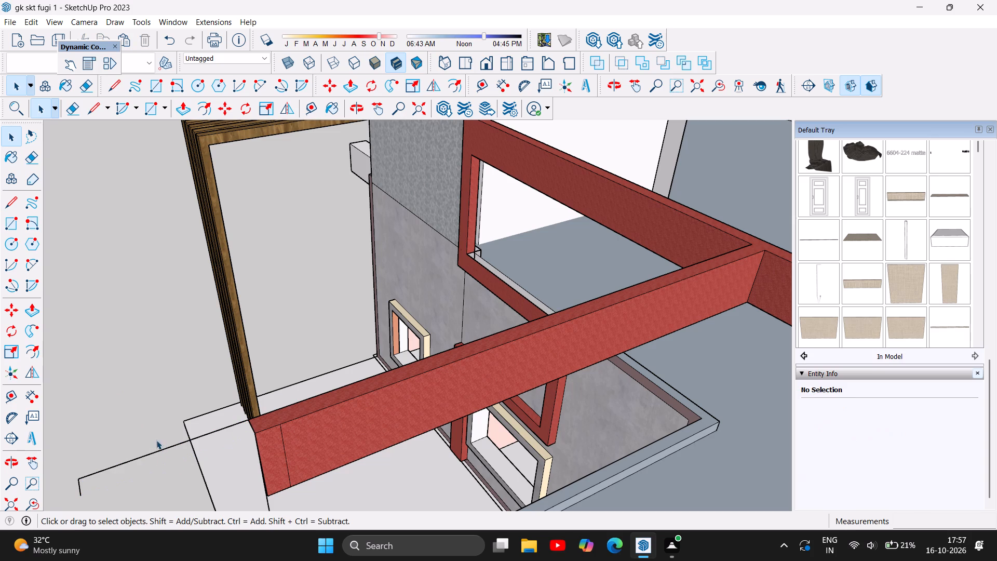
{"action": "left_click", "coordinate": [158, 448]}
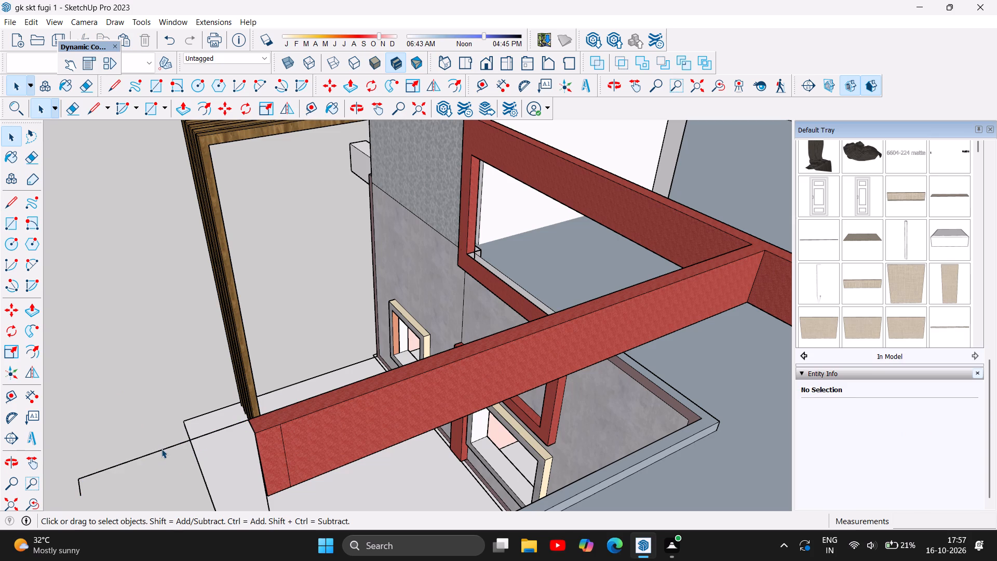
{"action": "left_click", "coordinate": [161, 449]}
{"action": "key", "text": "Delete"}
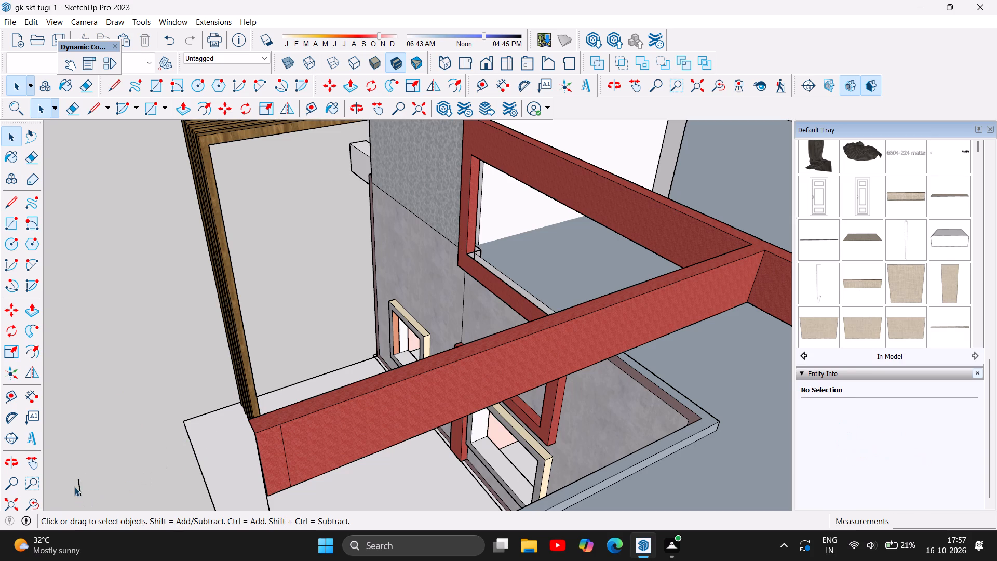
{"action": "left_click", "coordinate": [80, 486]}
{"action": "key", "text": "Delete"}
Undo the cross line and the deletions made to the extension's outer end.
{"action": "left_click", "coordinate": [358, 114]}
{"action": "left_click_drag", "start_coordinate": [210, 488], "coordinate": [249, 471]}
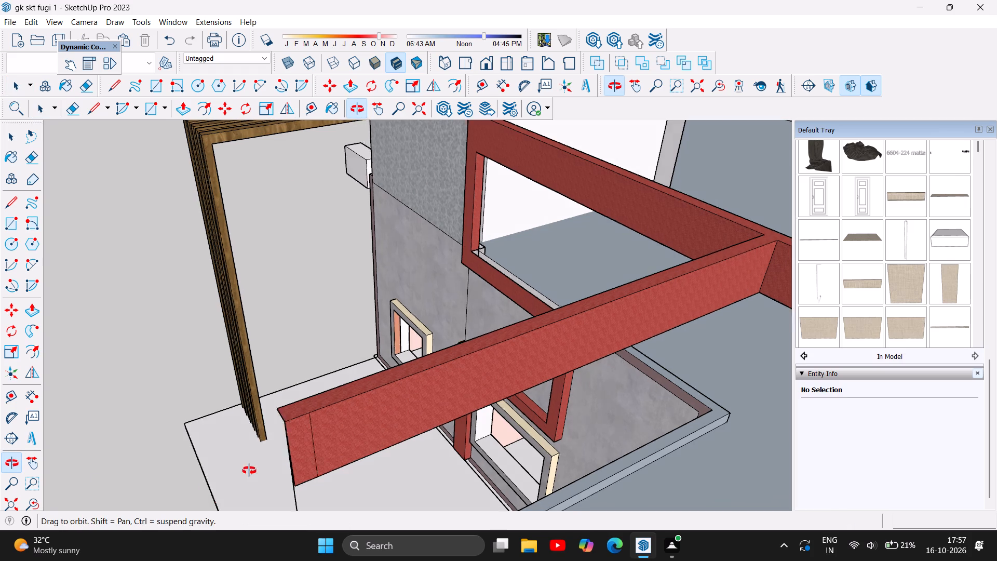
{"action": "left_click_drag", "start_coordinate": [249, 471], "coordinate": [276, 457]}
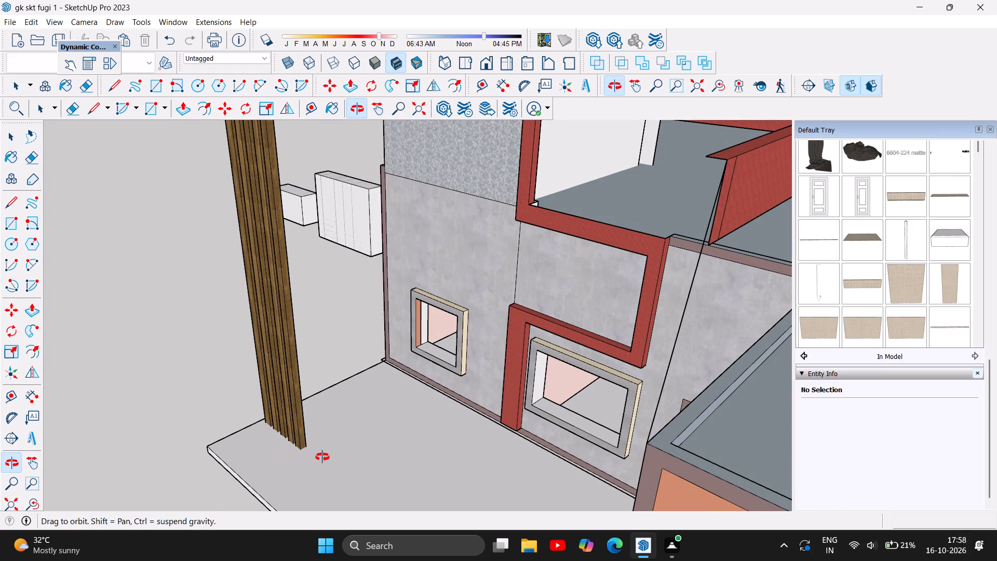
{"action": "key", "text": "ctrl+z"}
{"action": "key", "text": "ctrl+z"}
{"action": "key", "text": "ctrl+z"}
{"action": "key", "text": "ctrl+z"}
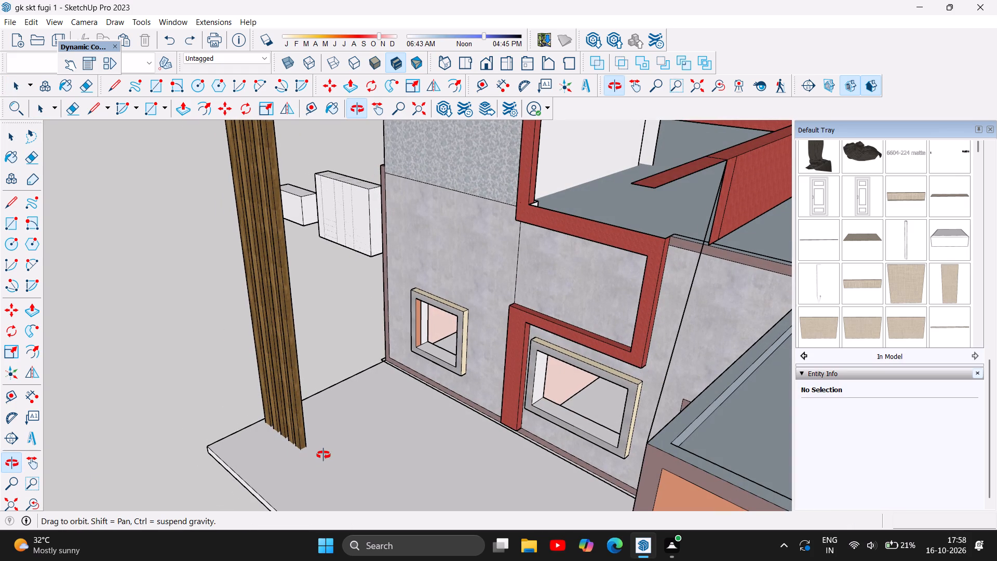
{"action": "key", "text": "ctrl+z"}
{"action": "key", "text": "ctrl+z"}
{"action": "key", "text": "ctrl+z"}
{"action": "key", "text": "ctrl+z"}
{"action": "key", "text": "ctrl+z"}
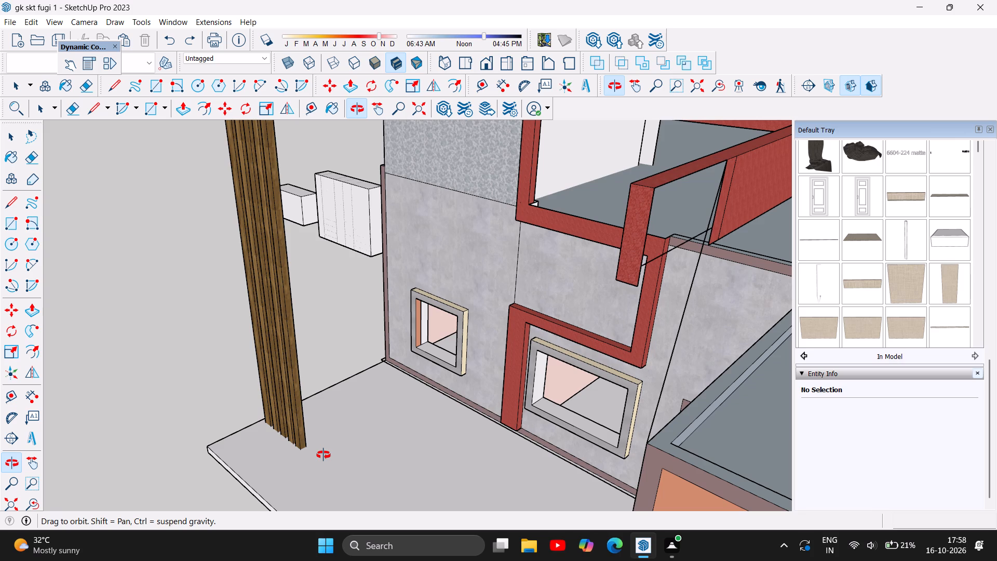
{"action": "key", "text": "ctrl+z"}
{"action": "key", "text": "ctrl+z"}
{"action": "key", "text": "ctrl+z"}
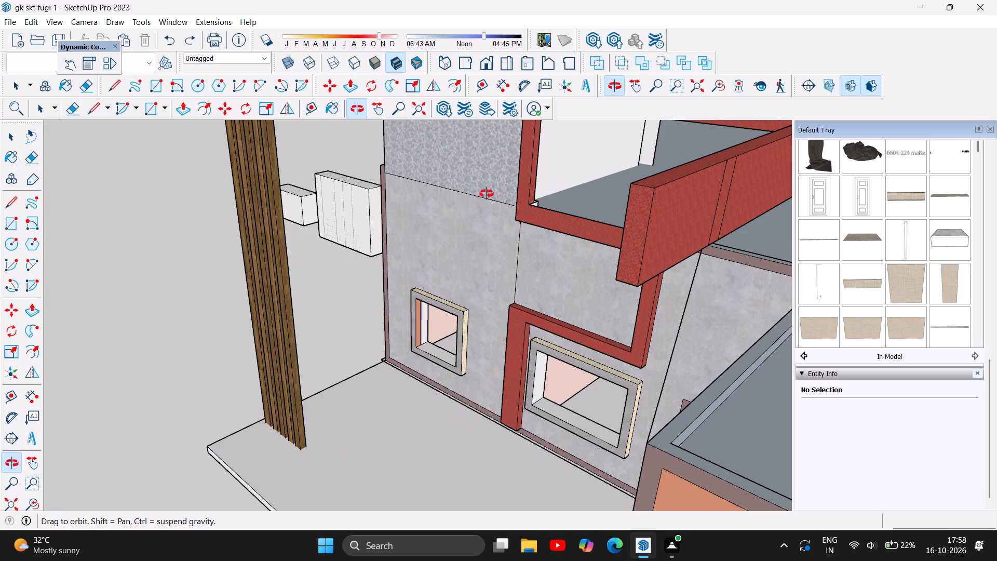
Draw a line about 5 1/8" long across the extension's top face, starting from the strip's outer upper corner.
{"action": "left_click", "coordinate": [86, 105]}
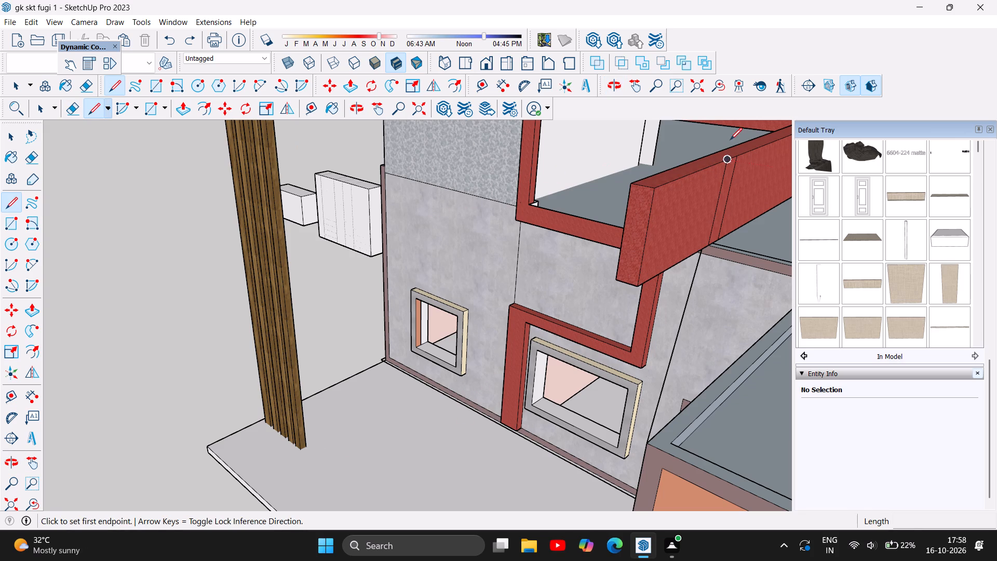
{"action": "left_click", "coordinate": [725, 160]}
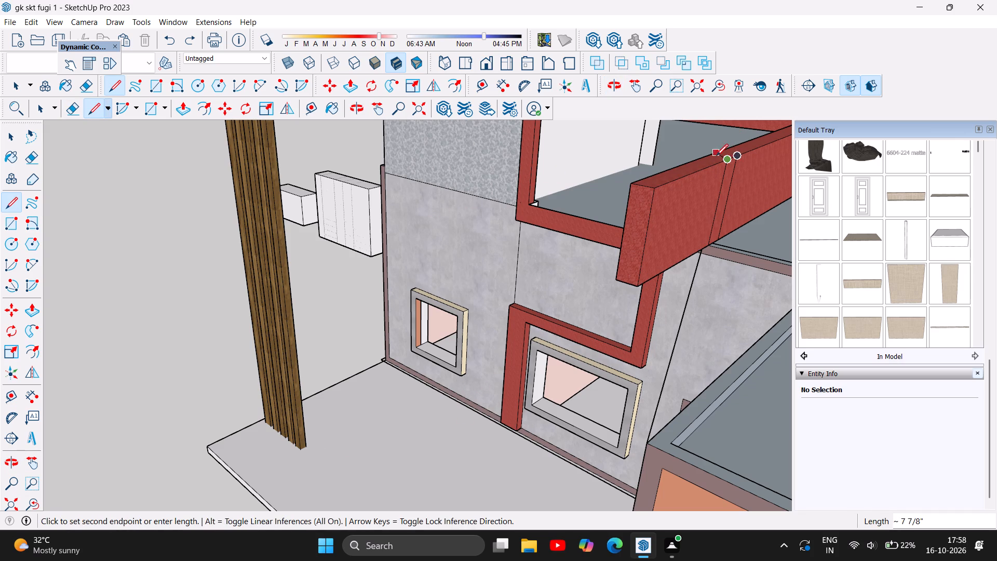
{"action": "left_click", "coordinate": [703, 155]}
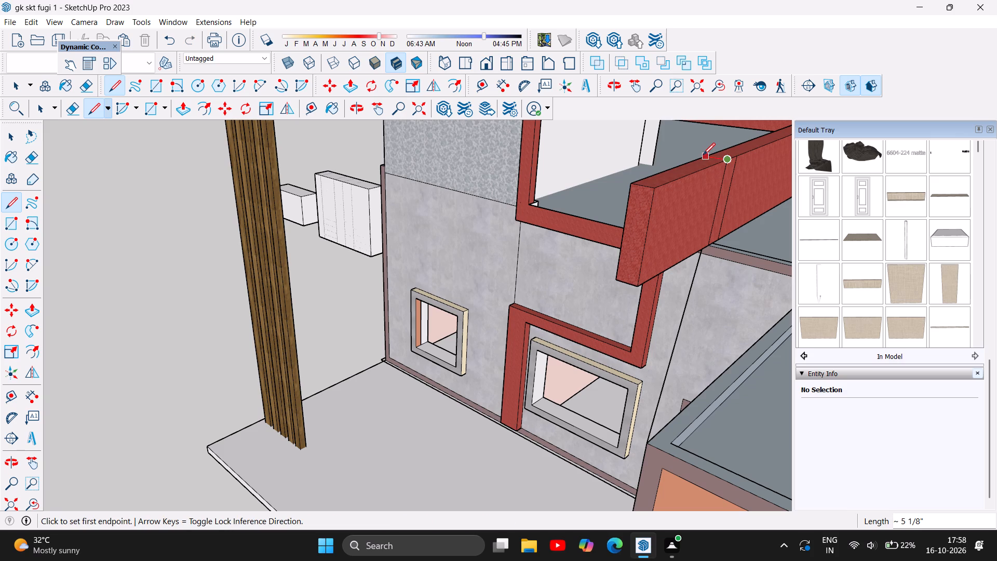
Draw a vertical line about 1' 9 3/8" long down the extension's inner side face from the top cross line's end to the bottom edge.
{"action": "left_click", "coordinate": [351, 104]}
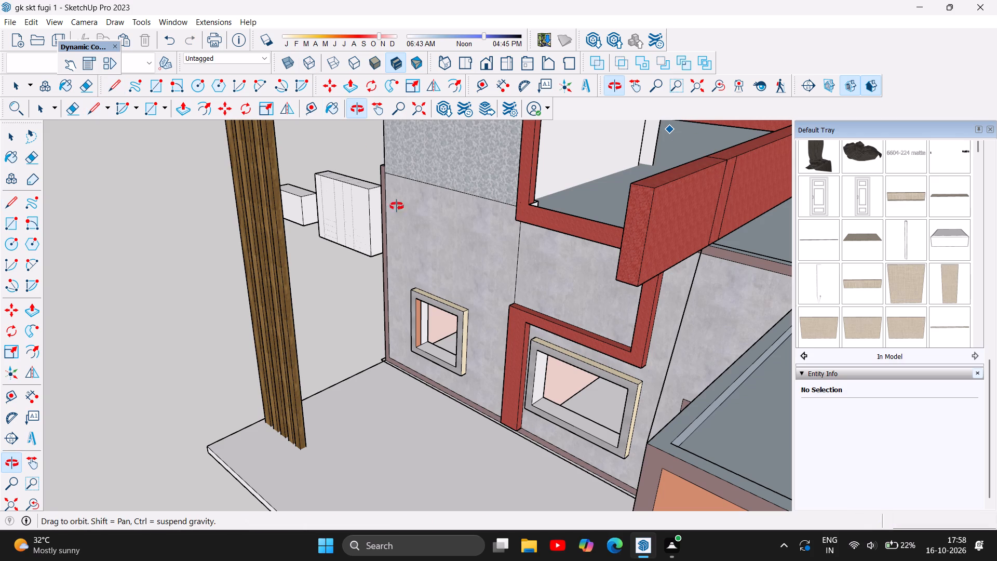
{"action": "left_click_drag", "start_coordinate": [379, 242], "coordinate": [438, 280]}
{"action": "scroll", "coordinate": [405, 220], "scroll_direction": "down", "scroll_amount": 4}
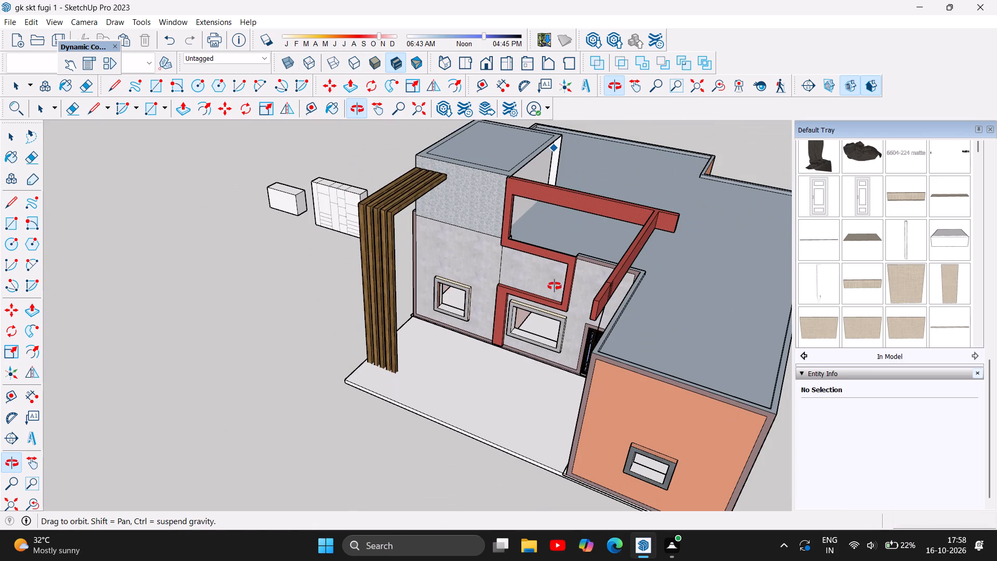
{"action": "left_click_drag", "start_coordinate": [524, 295], "coordinate": [663, 323]}
{"action": "scroll", "coordinate": [711, 247], "scroll_direction": "up", "scroll_amount": 3}
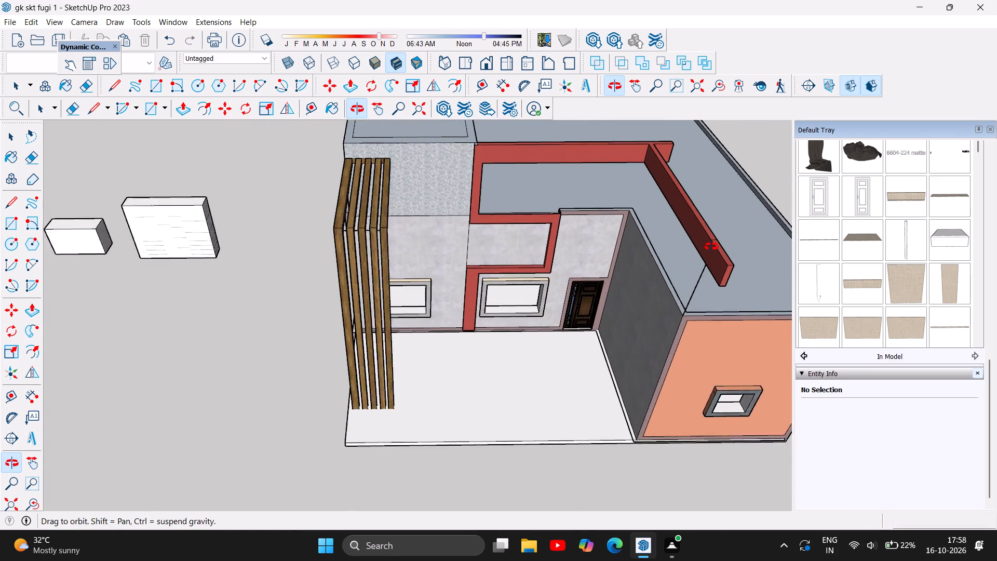
{"action": "scroll", "coordinate": [711, 247], "scroll_direction": "up", "scroll_amount": 10}
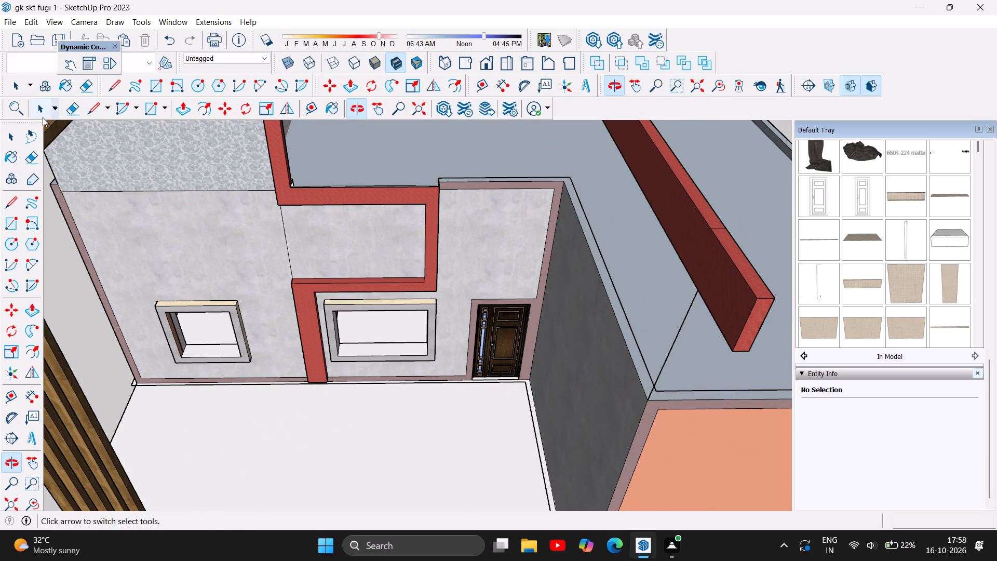
{"action": "left_click", "coordinate": [108, 79]}
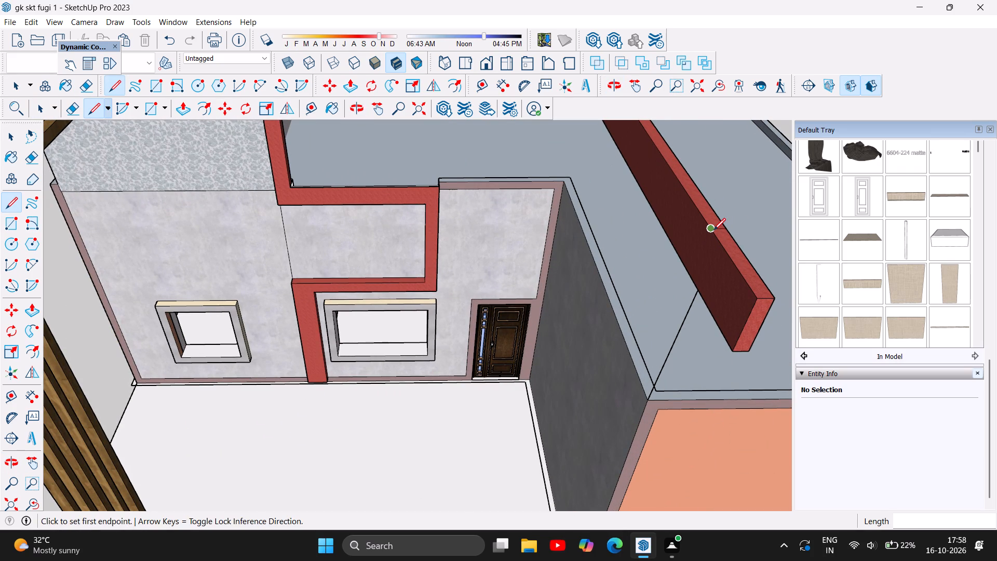
{"action": "left_click", "coordinate": [713, 230]}
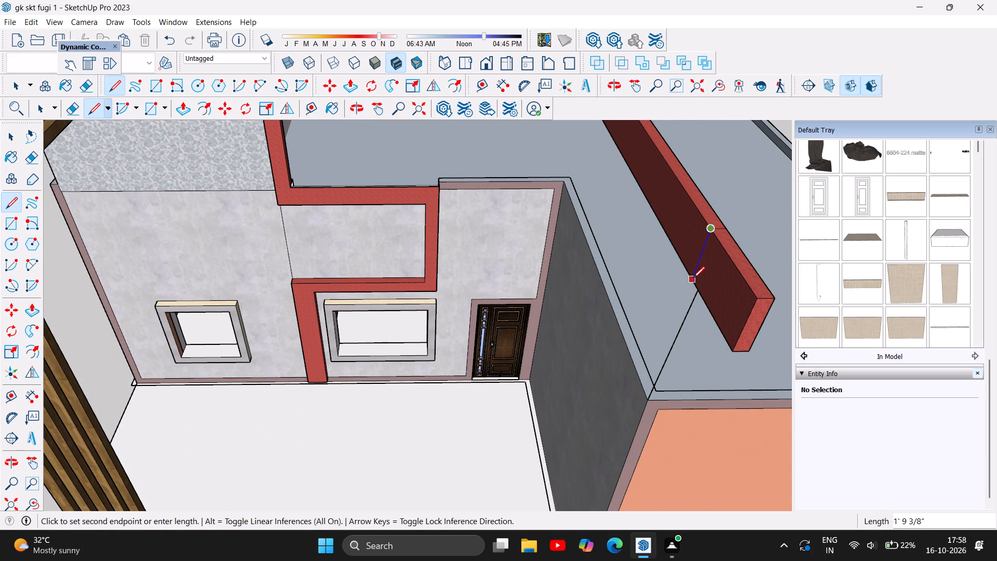
{"action": "left_click", "coordinate": [691, 281]}
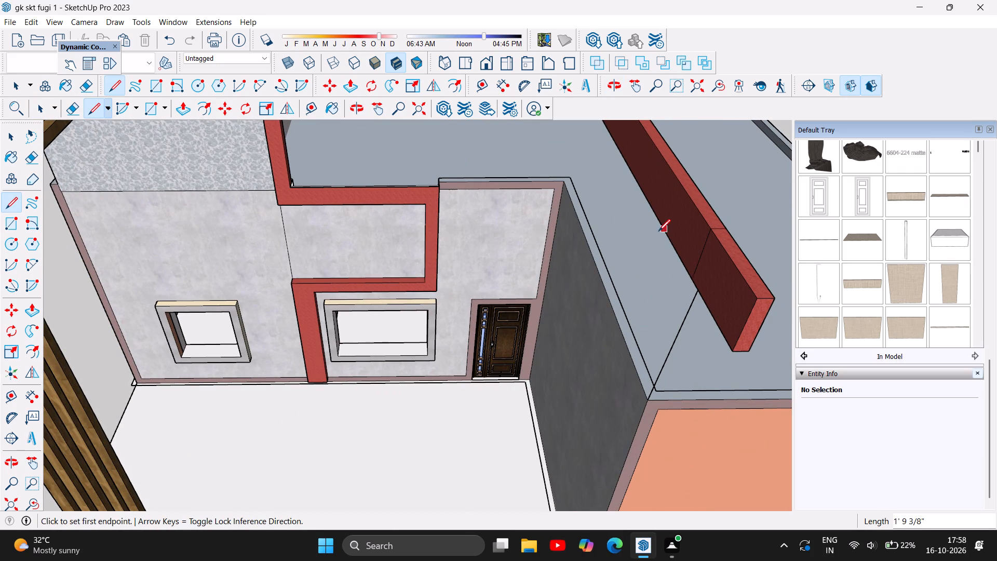
{"action": "key", "text": "Escape"}
Draw a line about 5 1/8" long across the extension's underside, joining the lower ends of the two side-face cut lines.
{"action": "left_click", "coordinate": [361, 108]}
{"action": "left_click_drag", "start_coordinate": [548, 393], "coordinate": [578, 321]}
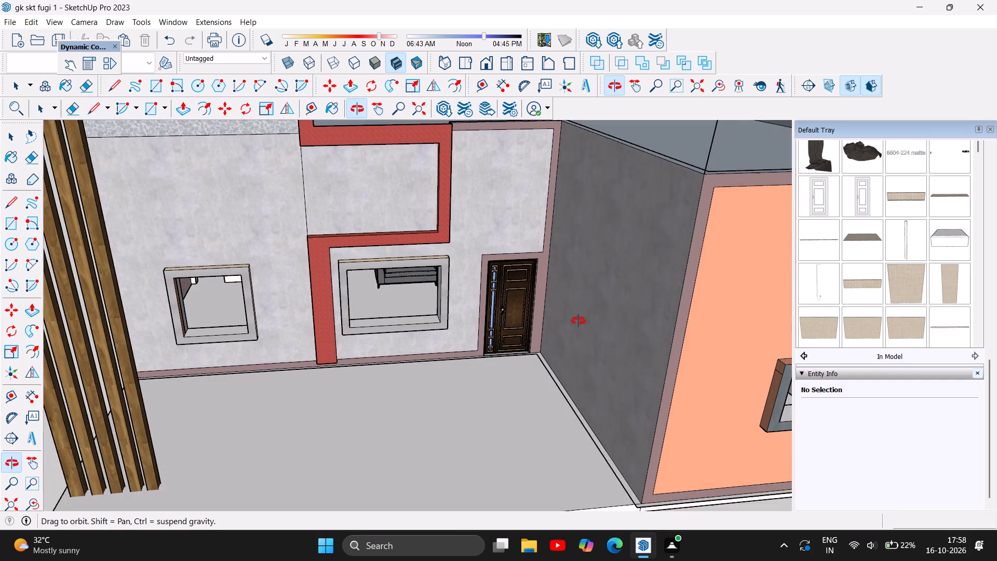
{"action": "left_click_drag", "start_coordinate": [578, 321], "coordinate": [574, 323]}
{"action": "scroll", "coordinate": [403, 385], "scroll_direction": "down", "scroll_amount": 4}
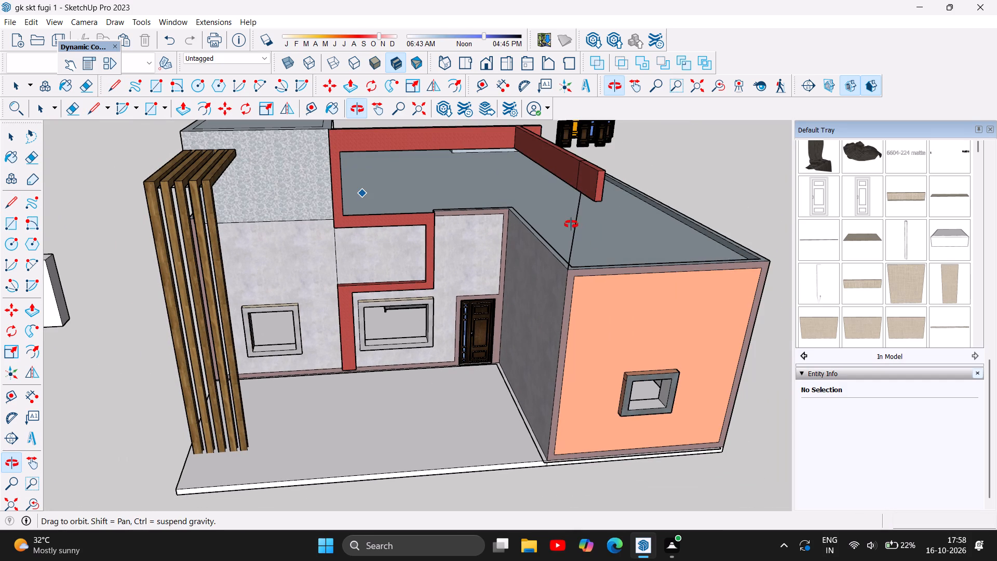
{"action": "left_click_drag", "start_coordinate": [582, 211], "coordinate": [599, 137]}
{"action": "left_click", "coordinate": [599, 137]}
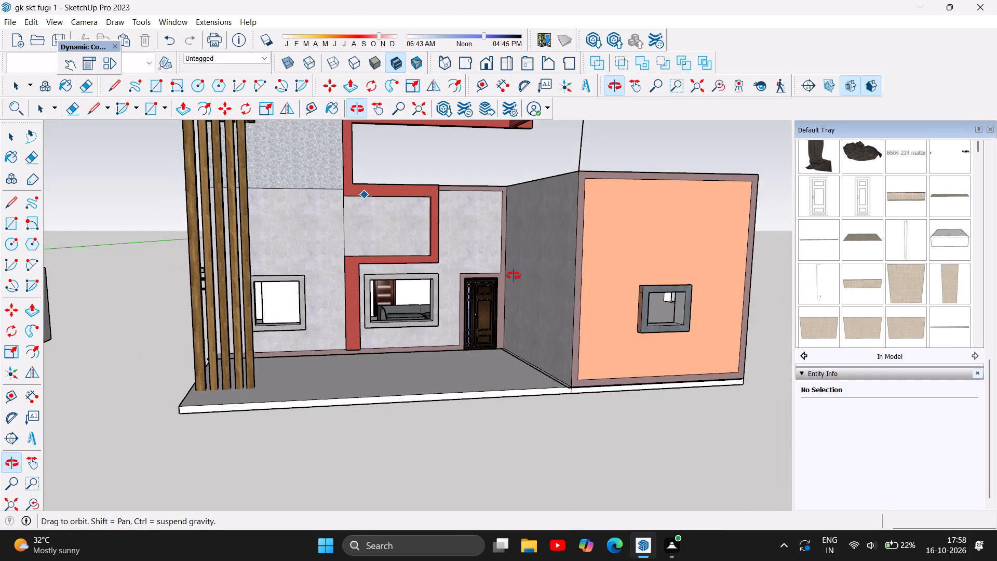
{"action": "scroll", "coordinate": [496, 316], "scroll_direction": "down", "scroll_amount": 3}
{"action": "scroll", "coordinate": [555, 189], "scroll_direction": "up", "scroll_amount": 3}
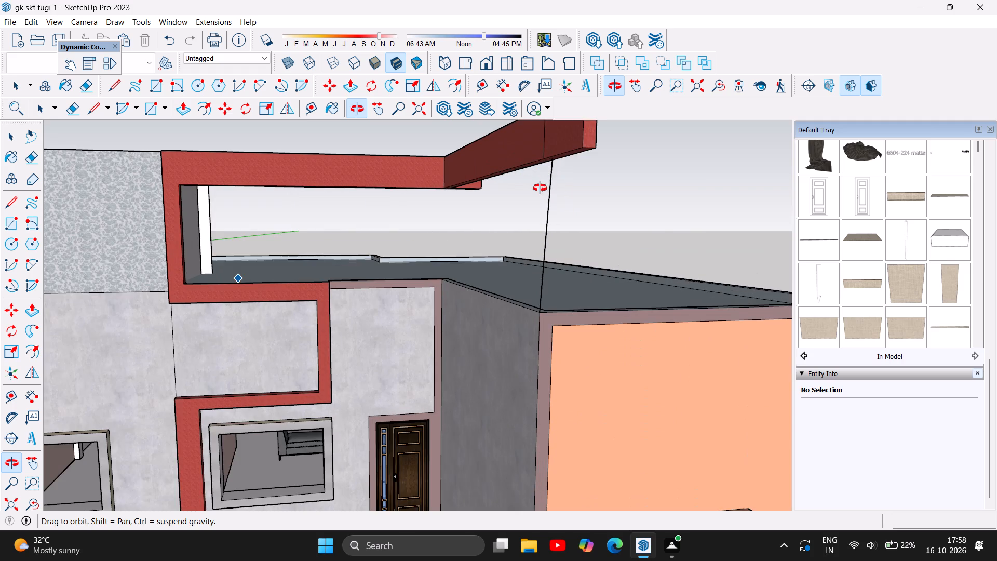
{"action": "left_click_drag", "start_coordinate": [540, 188], "coordinate": [548, 165]}
{"action": "scroll", "coordinate": [406, 295], "scroll_direction": "down", "scroll_amount": 5}
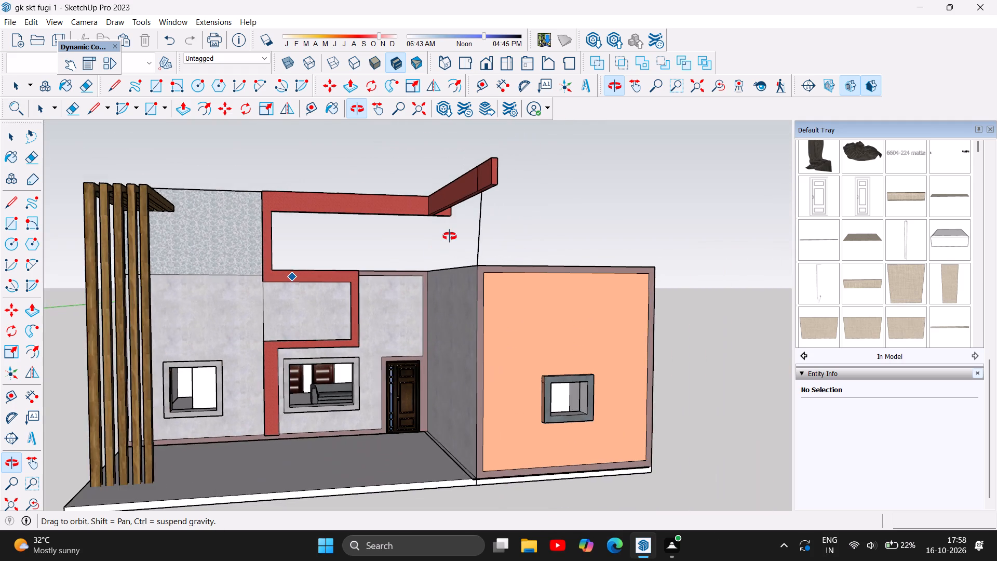
{"action": "scroll", "coordinate": [459, 226], "scroll_direction": "up", "scroll_amount": 2}
{"action": "left_click_drag", "start_coordinate": [492, 203], "coordinate": [492, 188]}
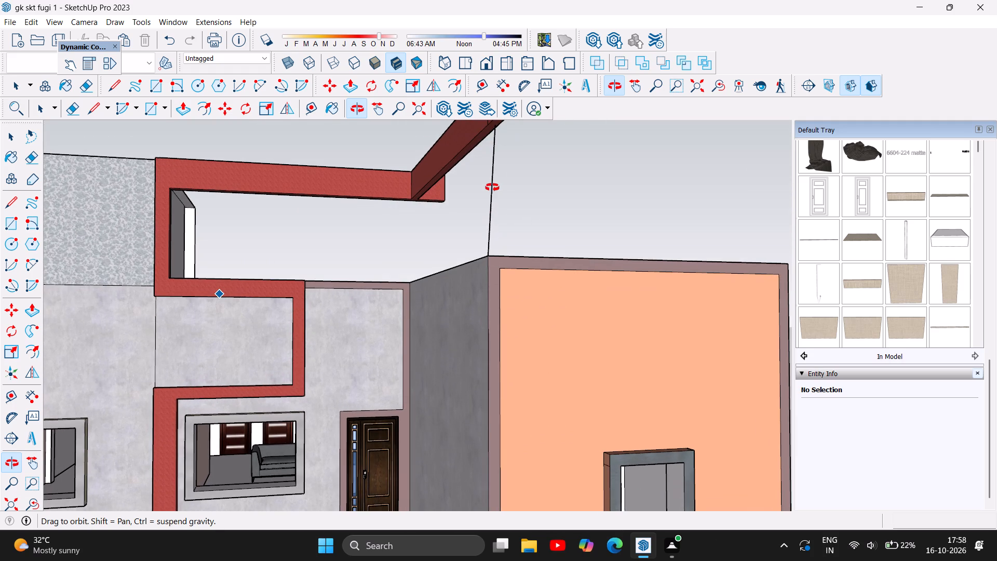
{"action": "left_click_drag", "start_coordinate": [492, 188], "coordinate": [492, 187]}
{"action": "scroll", "coordinate": [472, 218], "scroll_direction": "down", "scroll_amount": 2}
{"action": "scroll", "coordinate": [489, 183], "scroll_direction": "up", "scroll_amount": 1}
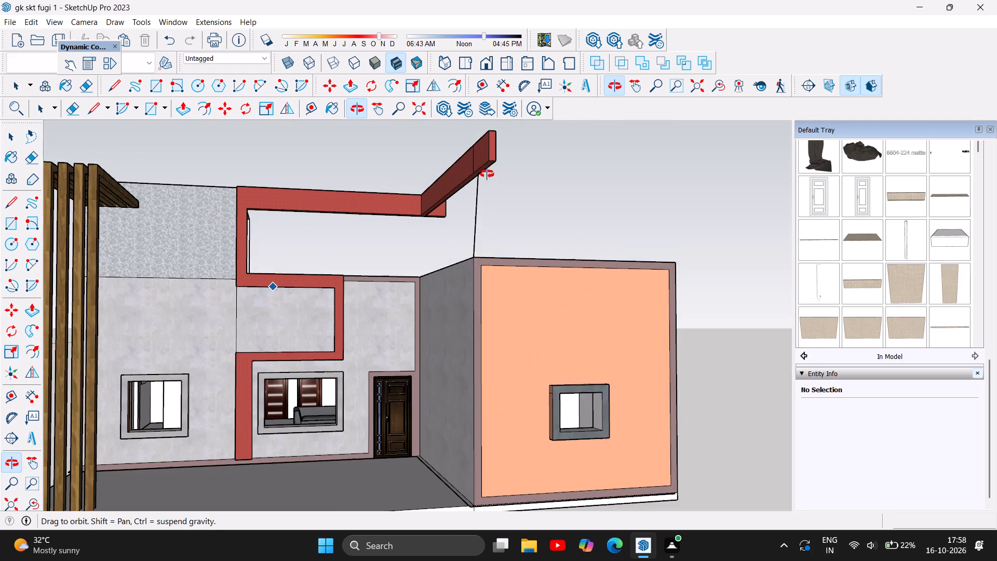
{"action": "scroll", "coordinate": [486, 170], "scroll_direction": "up", "scroll_amount": 4}
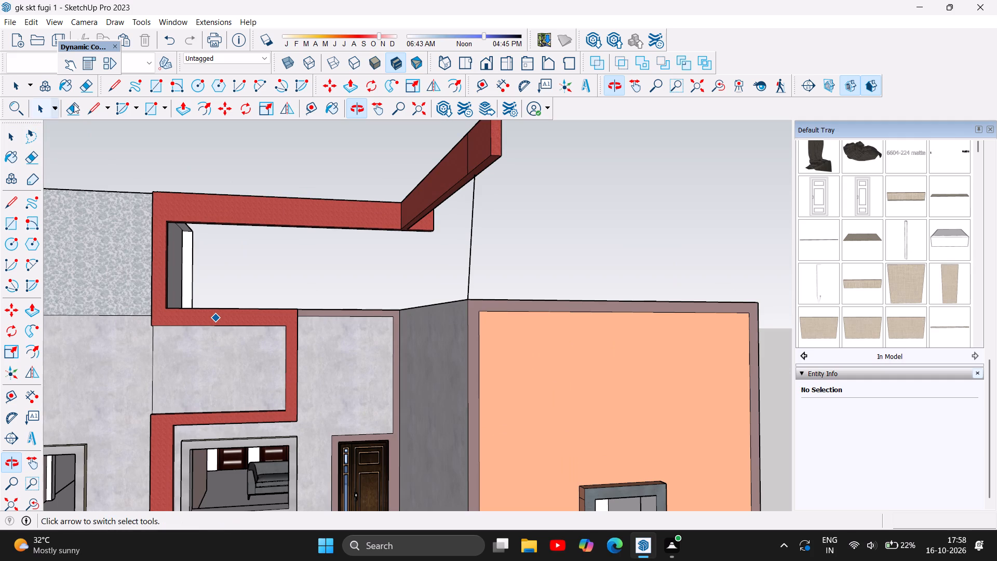
{"action": "left_click", "coordinate": [90, 109]}
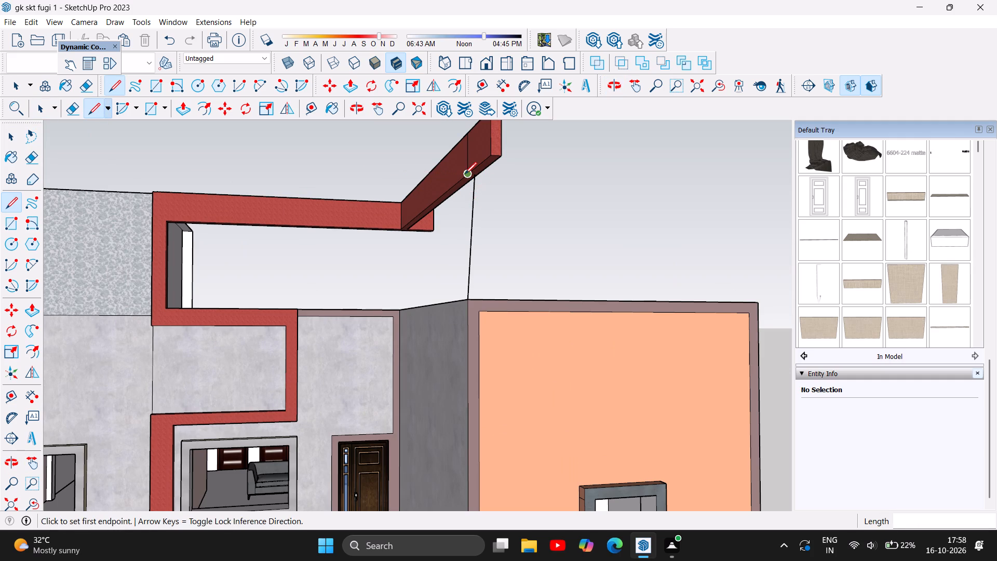
{"action": "left_click", "coordinate": [465, 174]}
{"action": "left_click", "coordinate": [477, 177]}
{"action": "key", "text": "Escape"}
Delete the extension's two side faces and bottom face beyond the cut lines, along with the two long lower edges.
{"action": "left_click", "coordinate": [358, 112]}
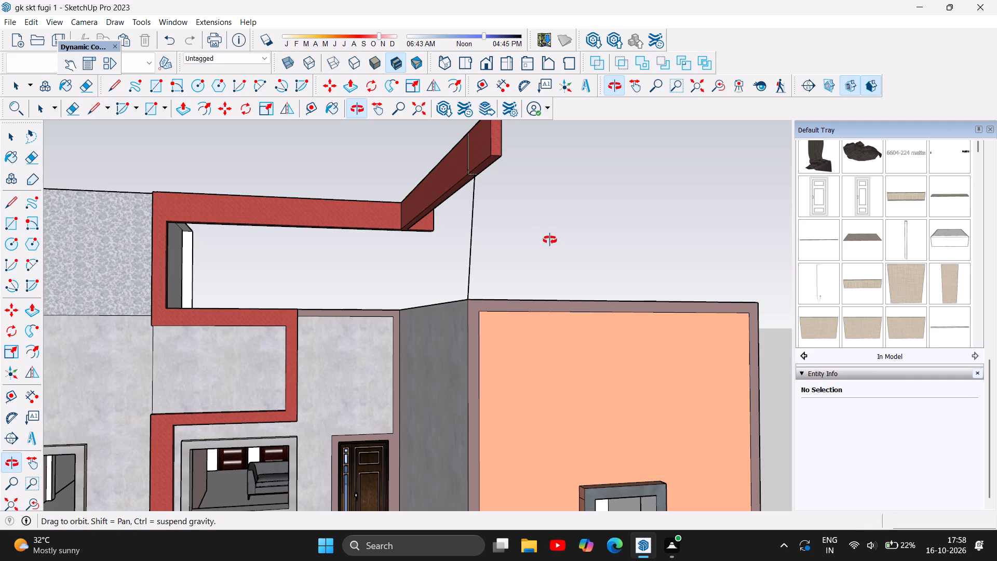
{"action": "left_click_drag", "start_coordinate": [538, 218], "coordinate": [373, 314]}
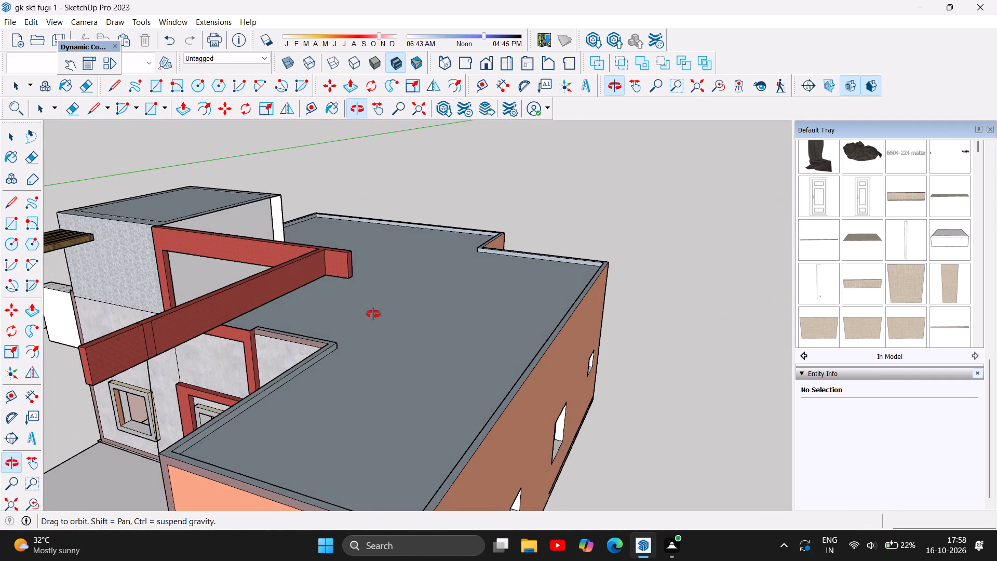
{"action": "left_click_drag", "start_coordinate": [373, 314], "coordinate": [372, 316]}
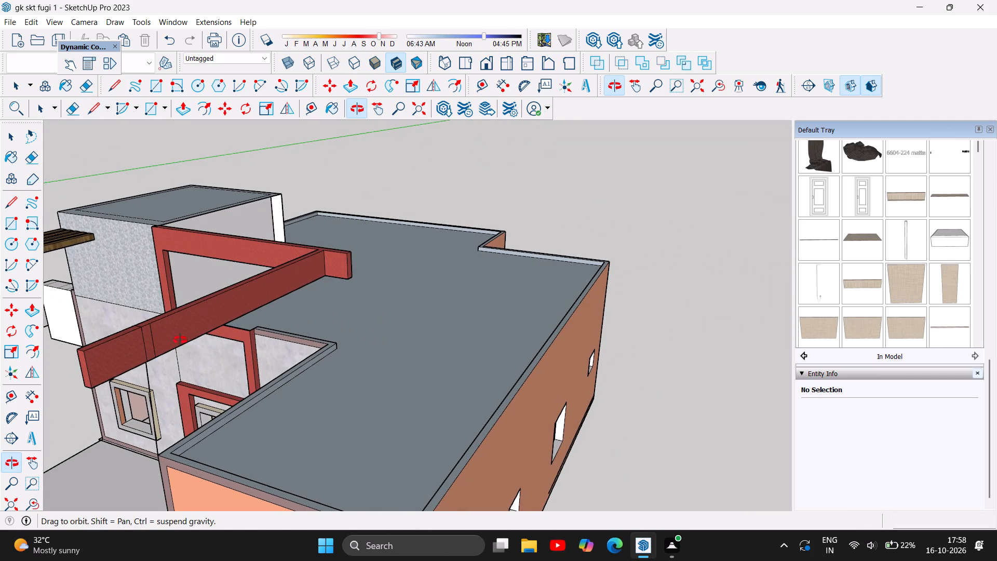
{"action": "scroll", "coordinate": [105, 380], "scroll_direction": "up", "scroll_amount": 1}
{"action": "scroll", "coordinate": [121, 331], "scroll_direction": "up", "scroll_amount": 5}
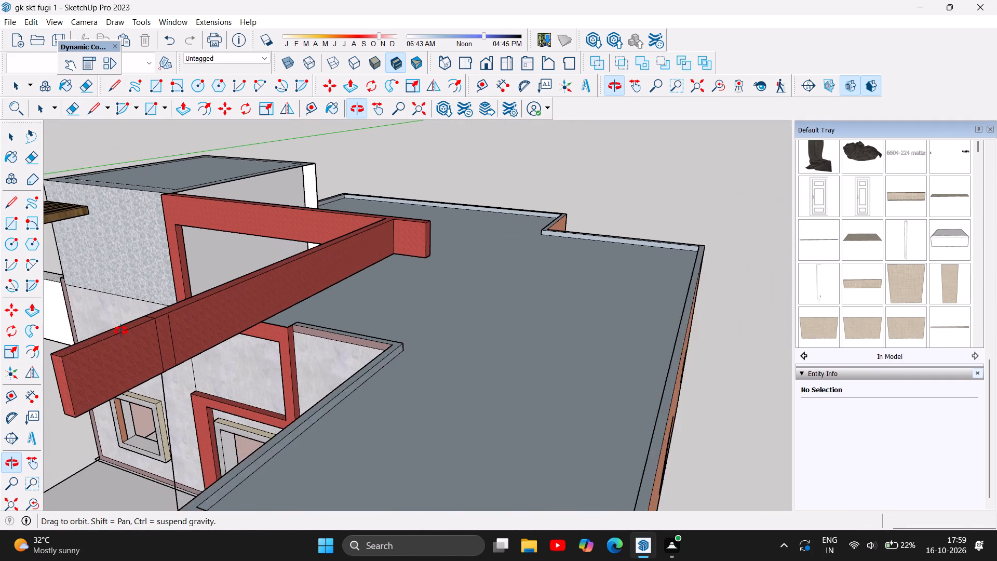
{"action": "left_click", "coordinate": [15, 139]}
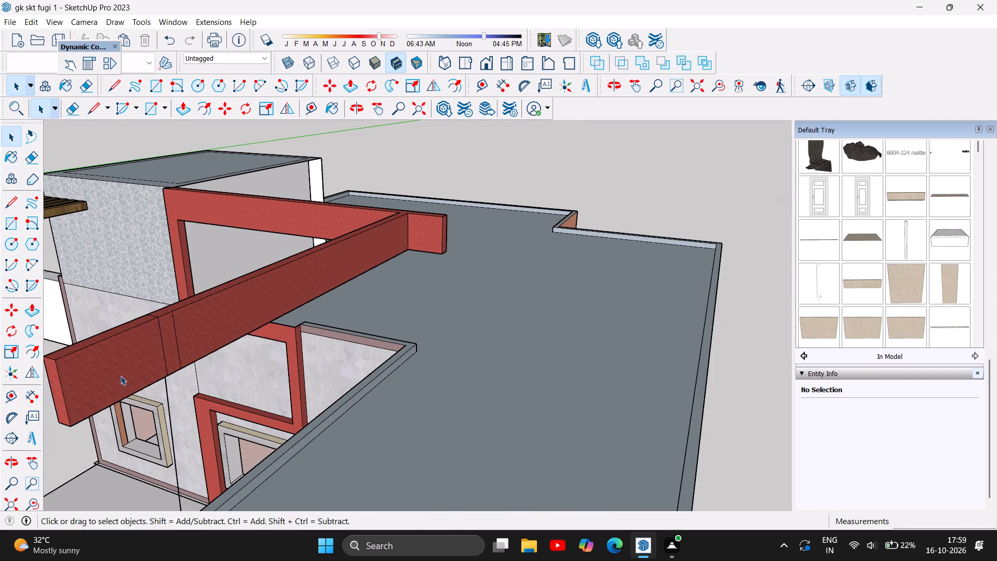
{"action": "left_click", "coordinate": [120, 375]}
{"action": "key", "text": "Delete"}
{"action": "left_click", "coordinate": [120, 375]}
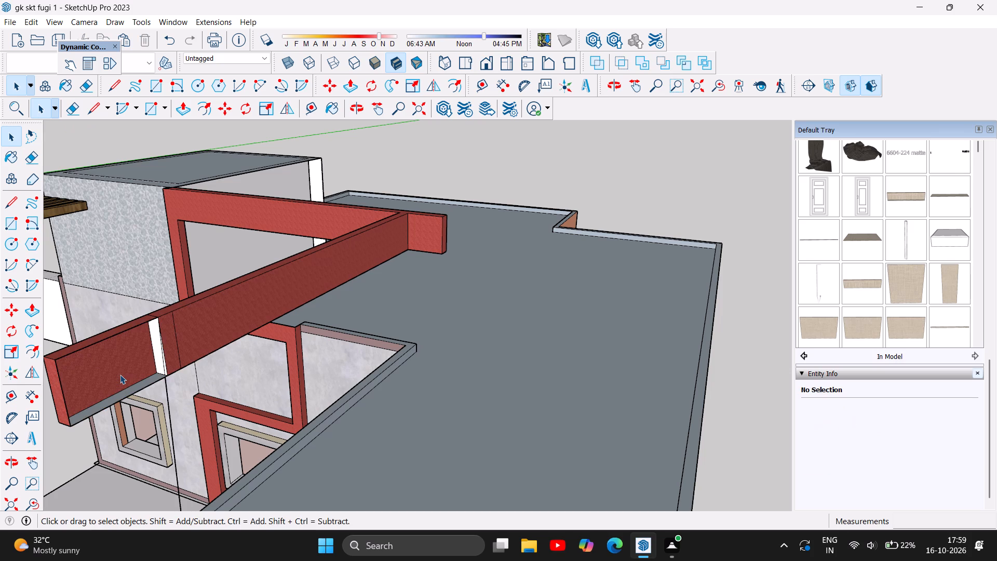
{"action": "key", "text": "Delete"}
{"action": "left_click", "coordinate": [118, 398]}
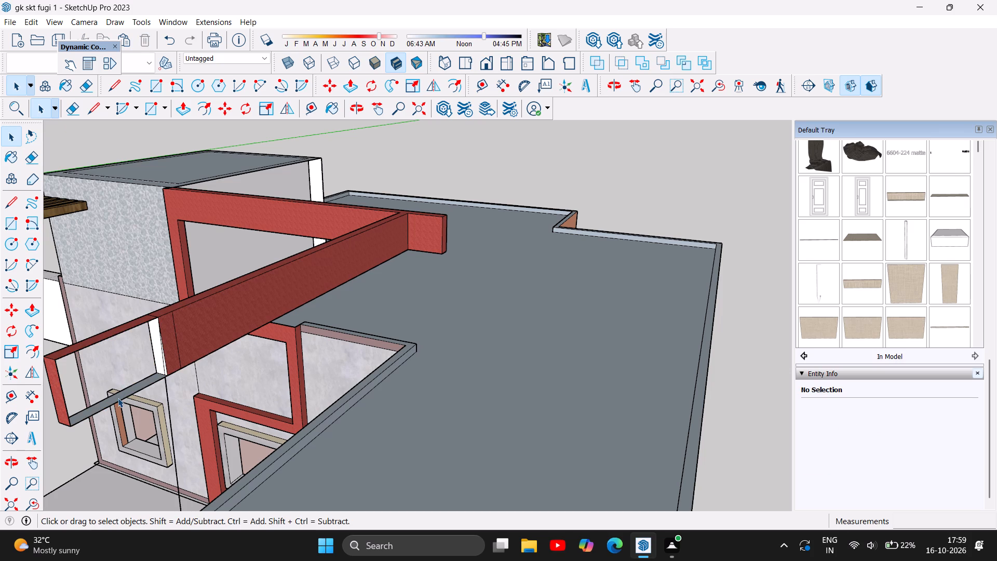
{"action": "key", "text": "Delete"}
{"action": "left_click", "coordinate": [118, 397]}
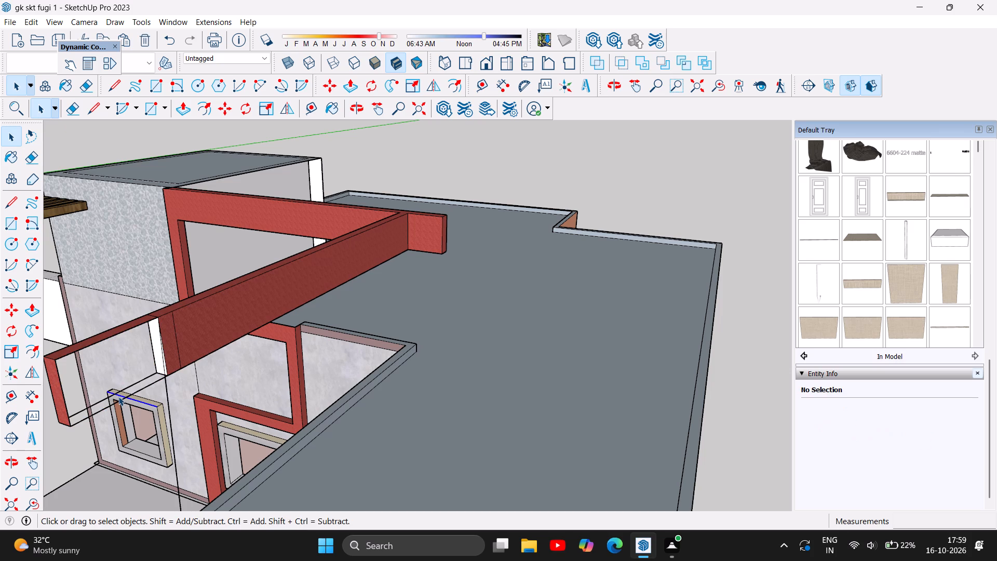
{"action": "left_click", "coordinate": [107, 406]}
{"action": "key", "text": "Delete"}
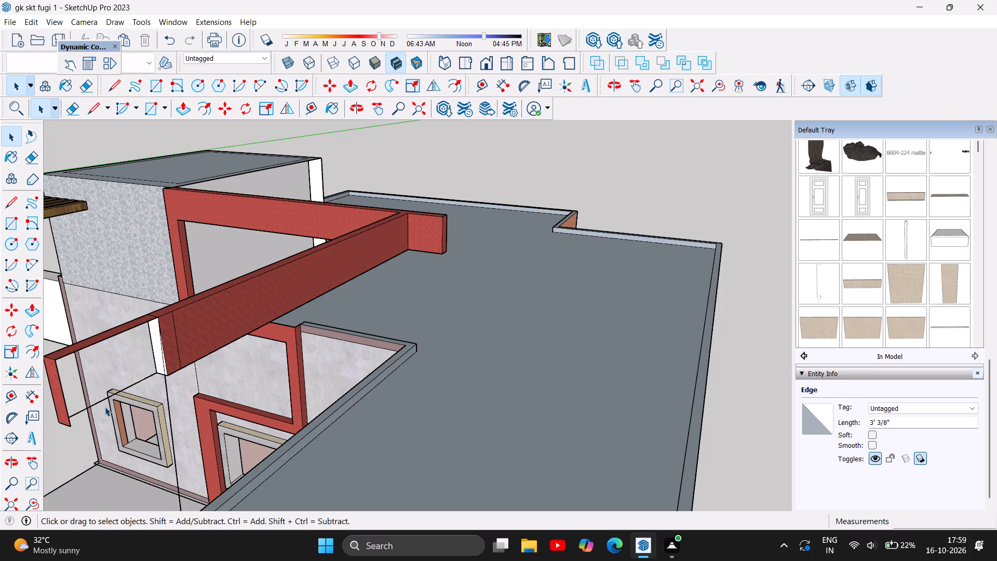
{"action": "left_click", "coordinate": [94, 403]}
{"action": "key", "text": "Delete"}
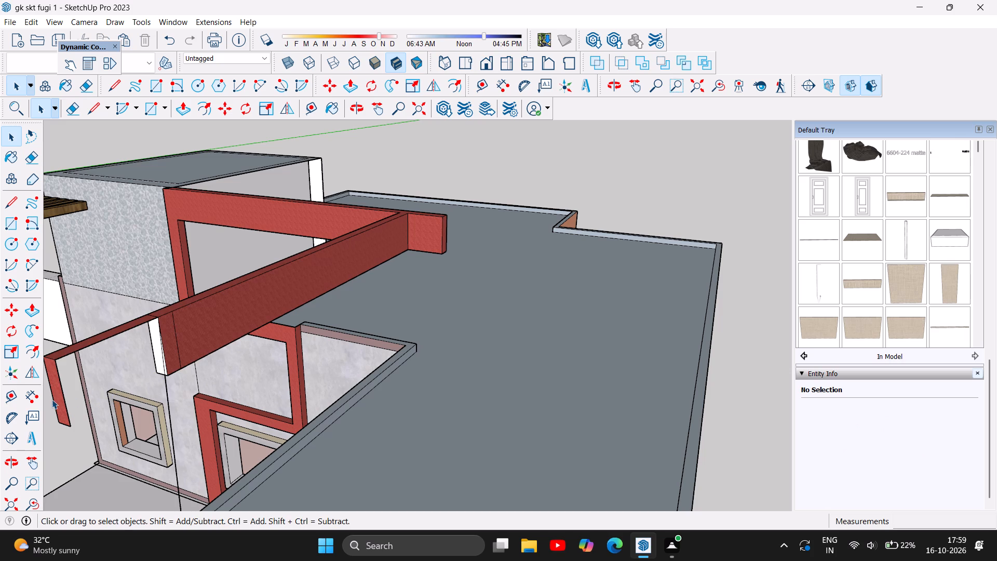
Delete the extension's detached outer end face along with its remaining vertical and bottom edges.
{"action": "left_click", "coordinate": [62, 396]}
{"action": "key", "text": "Delete"}
{"action": "left_click", "coordinate": [55, 397]}
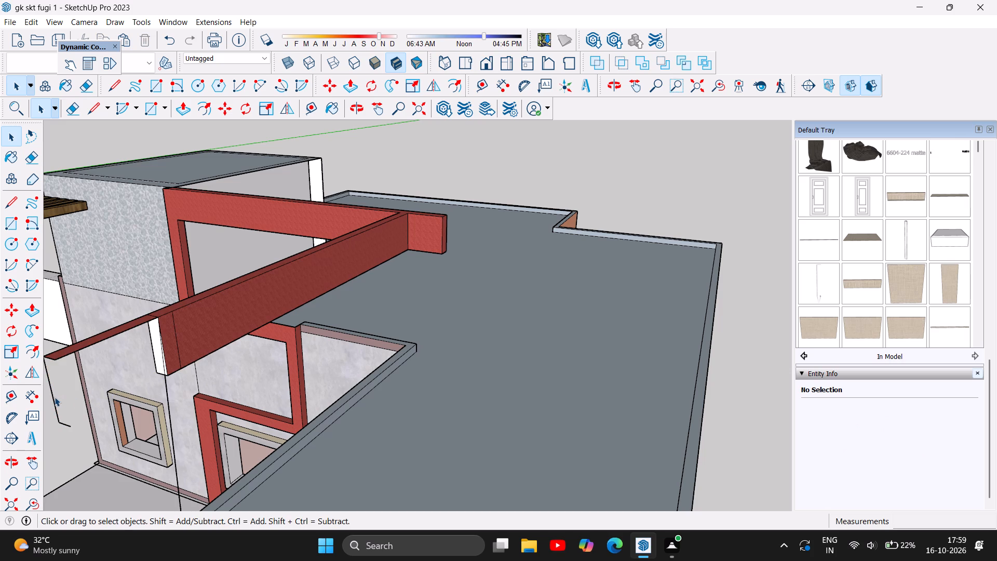
{"action": "key", "text": "Delete"}
{"action": "left_click", "coordinate": [61, 420]}
{"action": "key", "text": "Delete"}
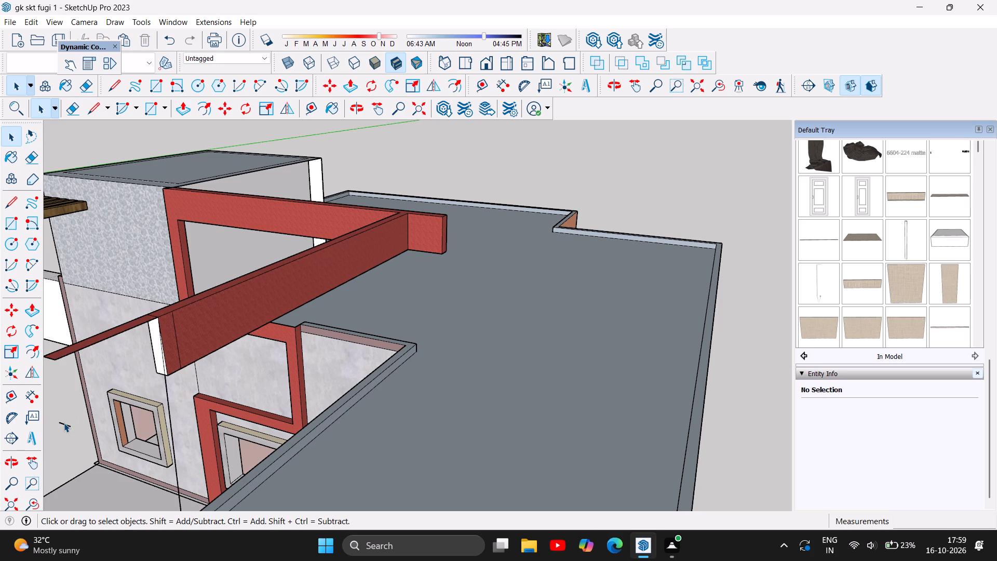
{"action": "left_click", "coordinate": [64, 423]}
{"action": "key", "text": "Delete"}
Delete the leftover top face beyond the cross line, along with its two long edges and outer end edge.
{"action": "left_click", "coordinate": [88, 343]}
{"action": "key", "text": "Delete"}
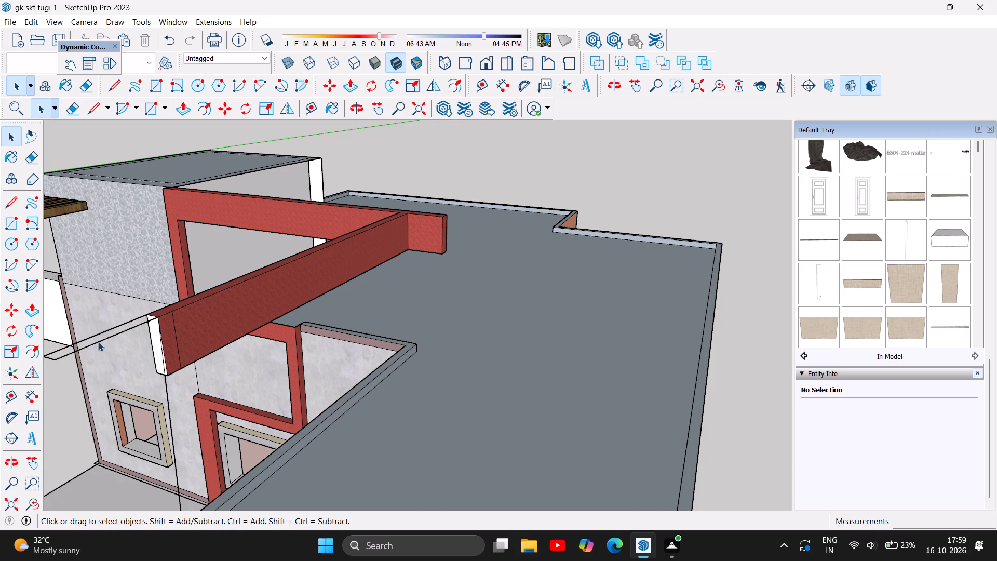
{"action": "left_click", "coordinate": [98, 342]}
{"action": "key", "text": "Delete"}
{"action": "left_click", "coordinate": [89, 336]}
{"action": "key", "text": "Delete"}
{"action": "left_click", "coordinate": [53, 358]}
{"action": "key", "text": "Delete"}
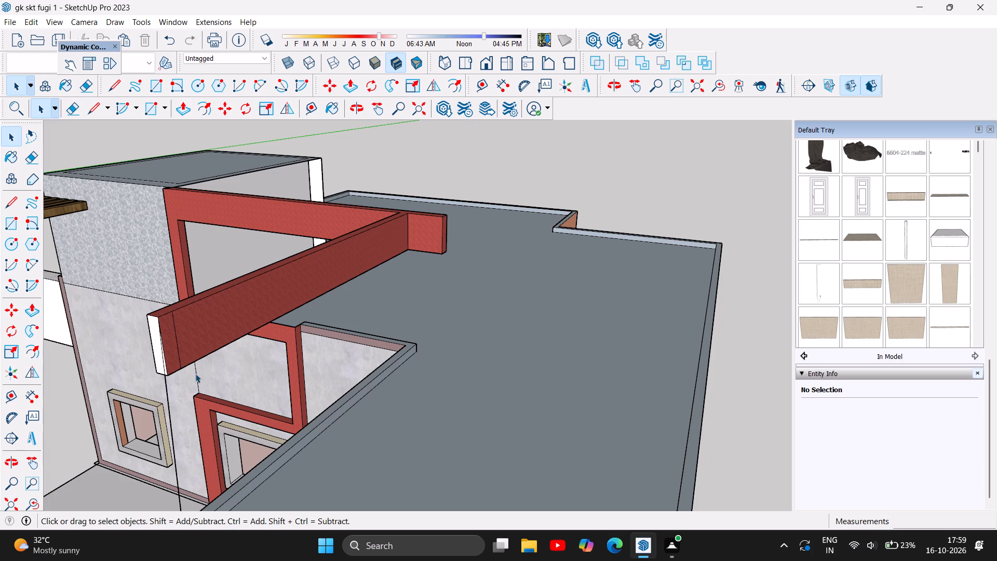
Delete the stray vertical edge hanging below the outer end of the red top bar's forward extension.
{"action": "scroll", "coordinate": [153, 335], "scroll_direction": "up", "scroll_amount": 4}
{"action": "scroll", "coordinate": [309, 328], "scroll_direction": "up", "scroll_amount": 1}
{"action": "scroll", "coordinate": [313, 328], "scroll_direction": "down", "scroll_amount": 2}
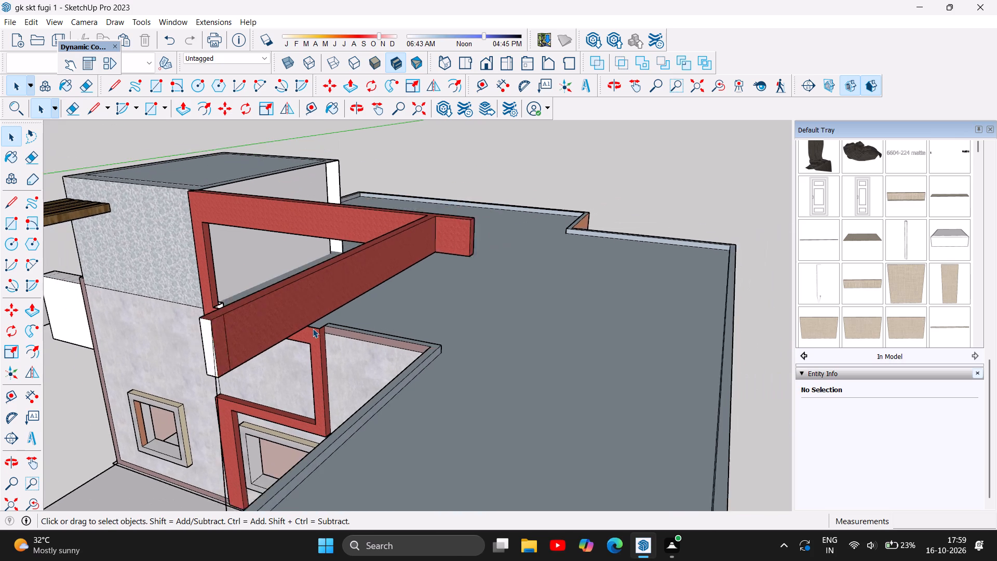
{"action": "scroll", "coordinate": [313, 328], "scroll_direction": "down", "scroll_amount": 2}
{"action": "left_click", "coordinate": [360, 112]}
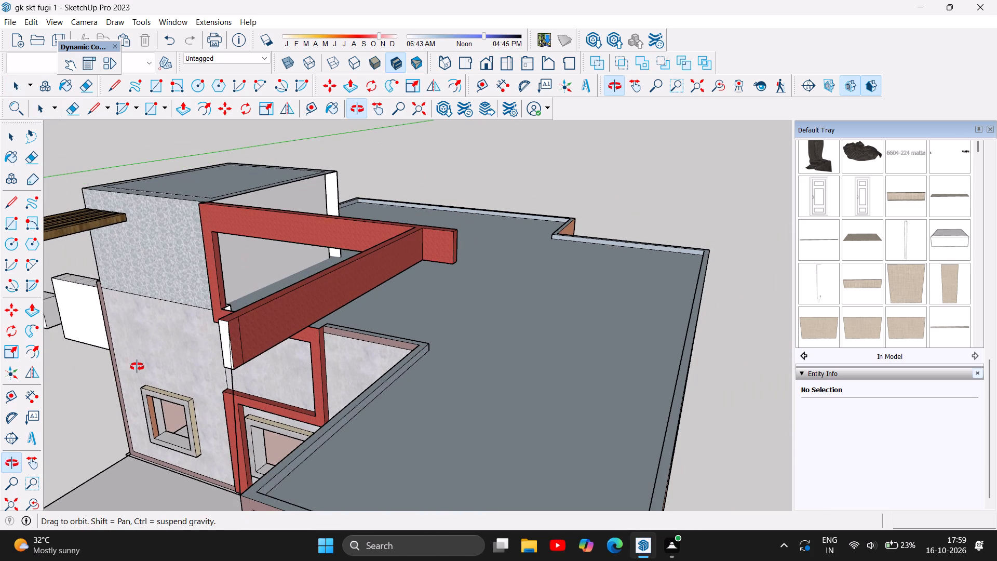
{"action": "left_click_drag", "start_coordinate": [147, 369], "coordinate": [232, 342]}
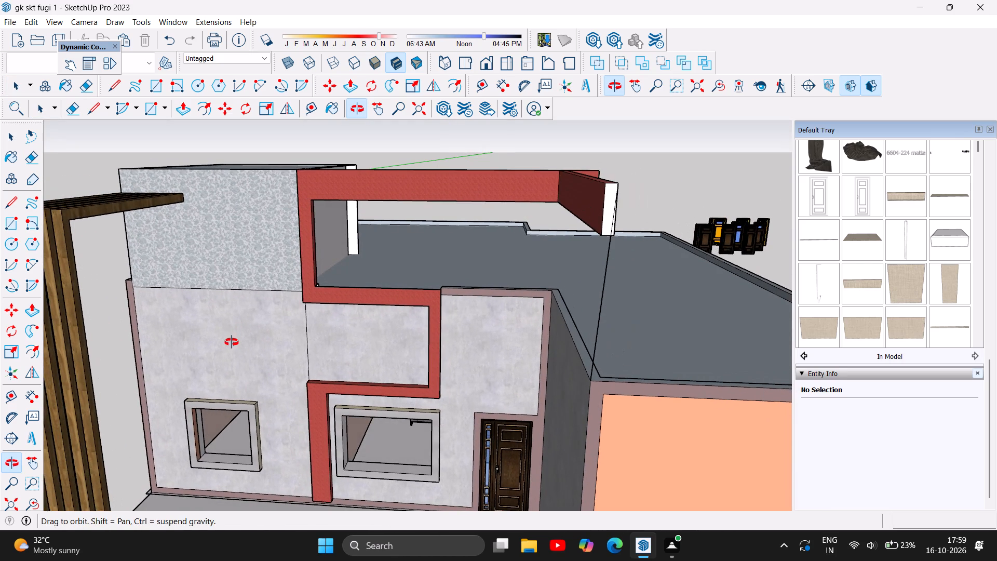
{"action": "left_click_drag", "start_coordinate": [232, 342], "coordinate": [212, 352]}
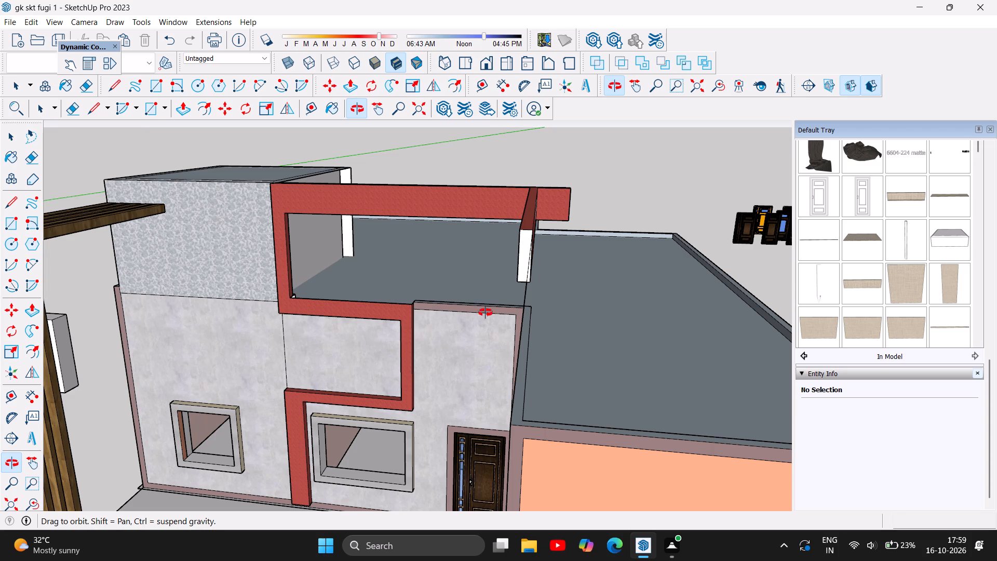
{"action": "scroll", "coordinate": [518, 362], "scroll_direction": "up", "scroll_amount": 3}
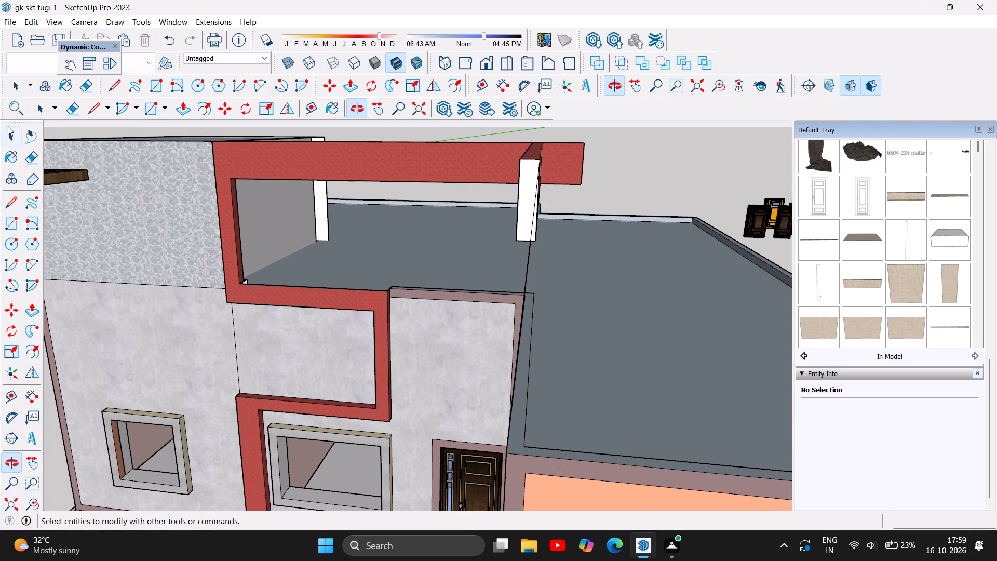
{"action": "left_click", "coordinate": [10, 136]}
{"action": "left_click", "coordinate": [529, 256]}
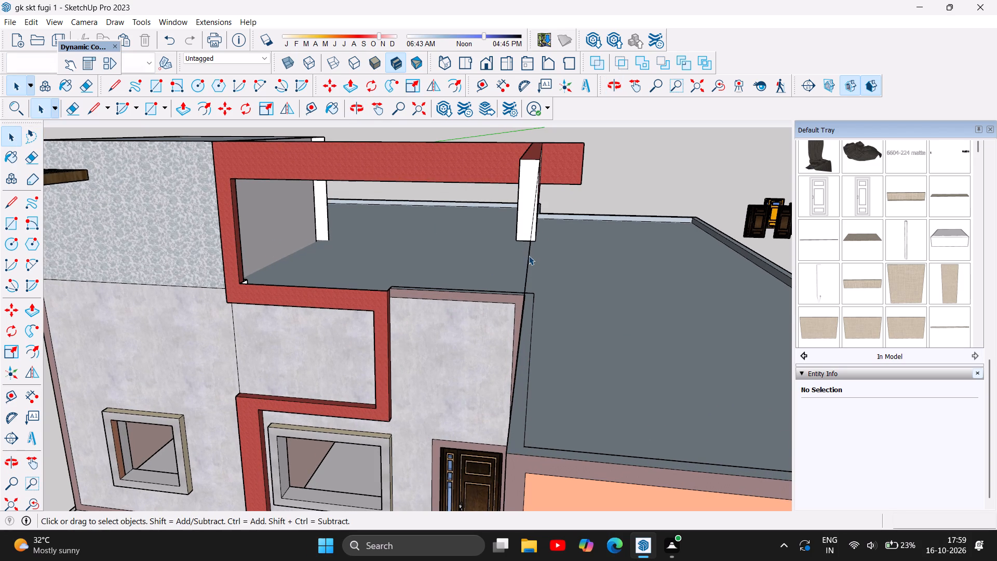
{"action": "key", "text": "Delete"}
Delete the leftover slanted edge running down the extension's white outer end face.
{"action": "scroll", "coordinate": [547, 309], "scroll_direction": "down", "scroll_amount": 2}
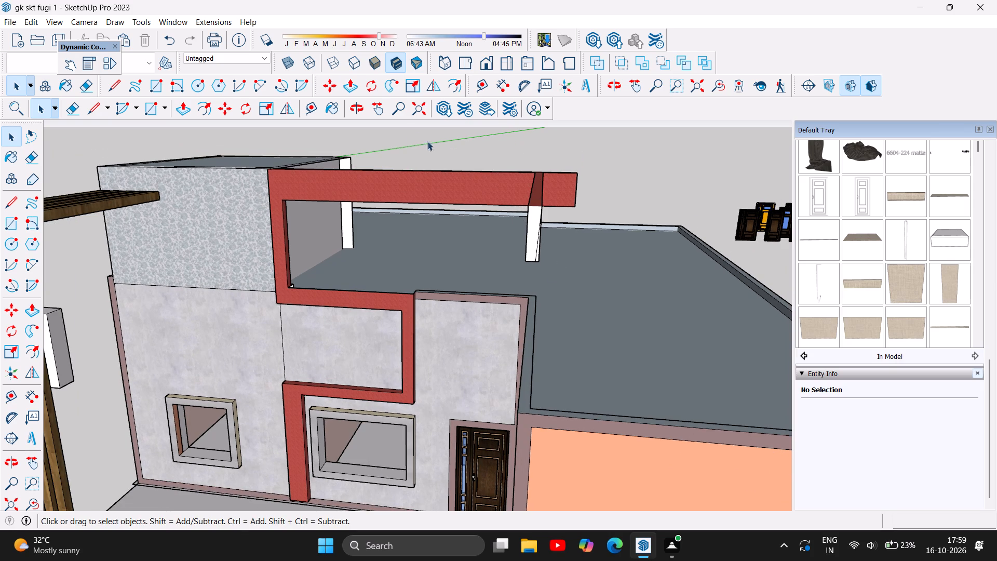
{"action": "scroll", "coordinate": [538, 253], "scroll_direction": "up", "scroll_amount": 8}
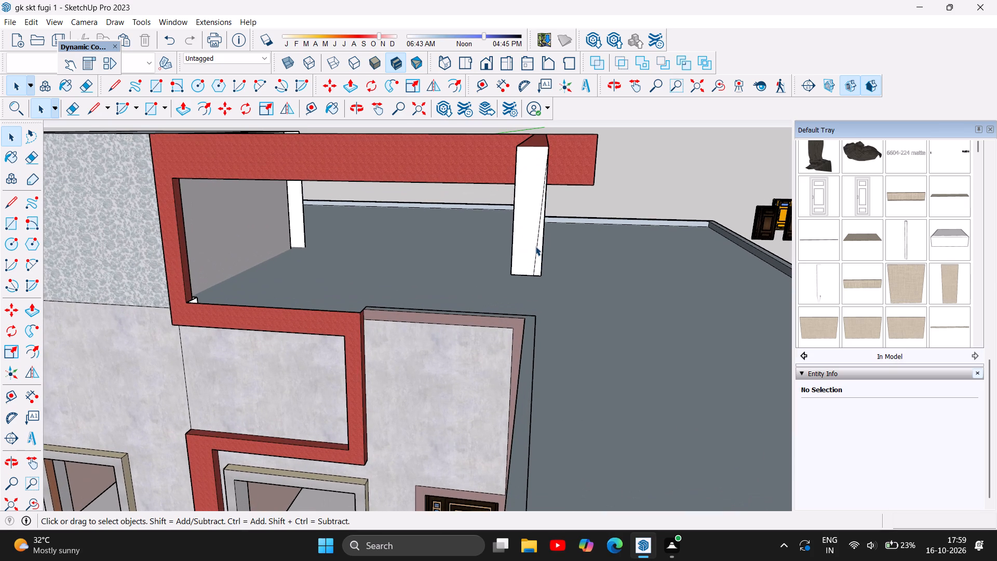
{"action": "left_click", "coordinate": [537, 245]}
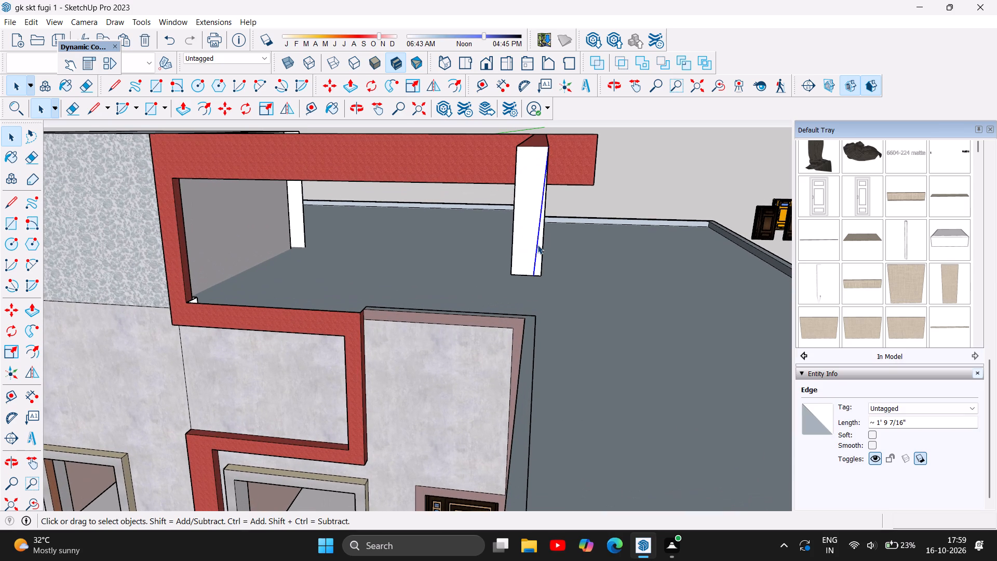
{"action": "key", "text": "Delete"}
Draw a line about 5 1/8" long across the extension's underside near its outer end, starting from the side-face line's lower end.
{"action": "scroll", "coordinate": [334, 279], "scroll_direction": "down", "scroll_amount": 5}
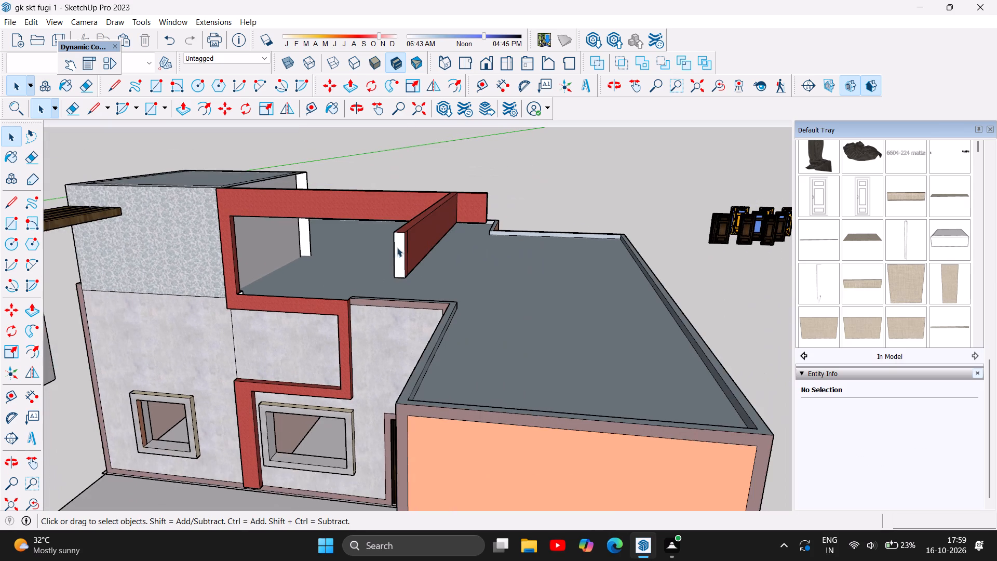
{"action": "scroll", "coordinate": [433, 245], "scroll_direction": "up", "scroll_amount": 7}
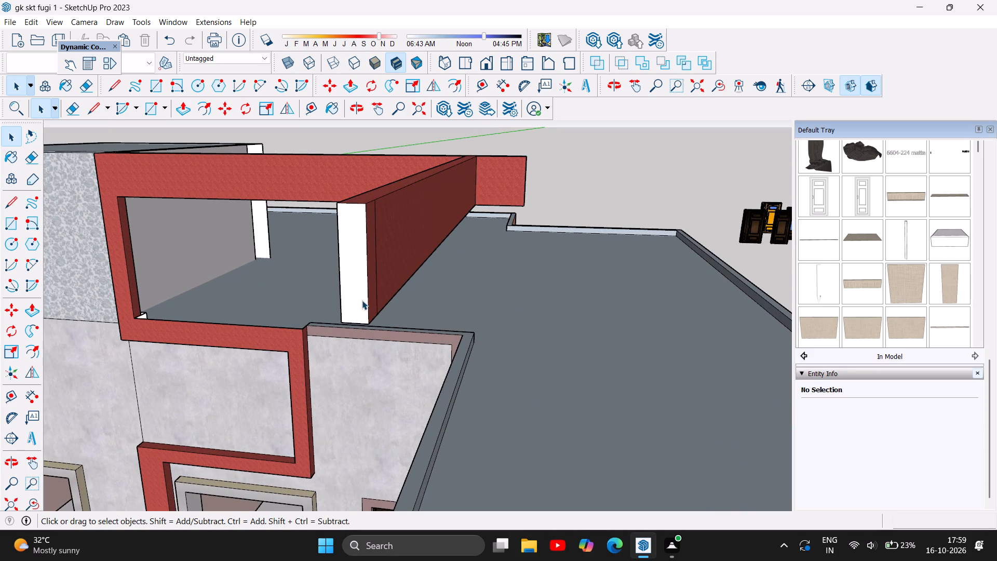
{"action": "left_click", "coordinate": [357, 107]}
{"action": "left_click_drag", "start_coordinate": [478, 303], "coordinate": [469, 292]}
{"action": "left_click_drag", "start_coordinate": [274, 292], "coordinate": [282, 266]}
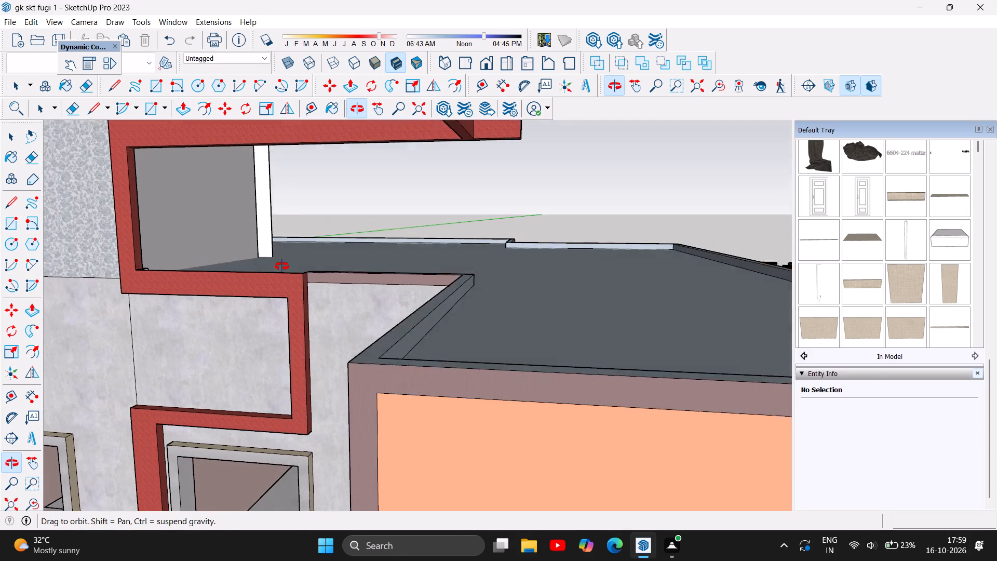
{"action": "left_click_drag", "start_coordinate": [282, 266], "coordinate": [282, 264]}
{"action": "scroll", "coordinate": [303, 346], "scroll_direction": "down", "scroll_amount": 5}
{"action": "left_click_drag", "start_coordinate": [301, 305], "coordinate": [308, 295]}
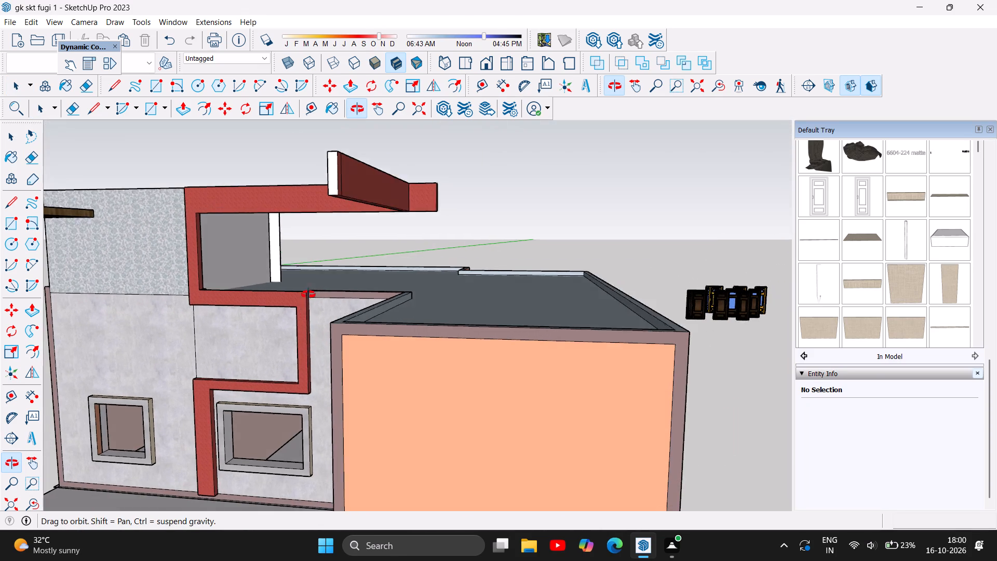
{"action": "left_click_drag", "start_coordinate": [308, 295], "coordinate": [315, 278]}
{"action": "scroll", "coordinate": [372, 133], "scroll_direction": "up", "scroll_amount": 3}
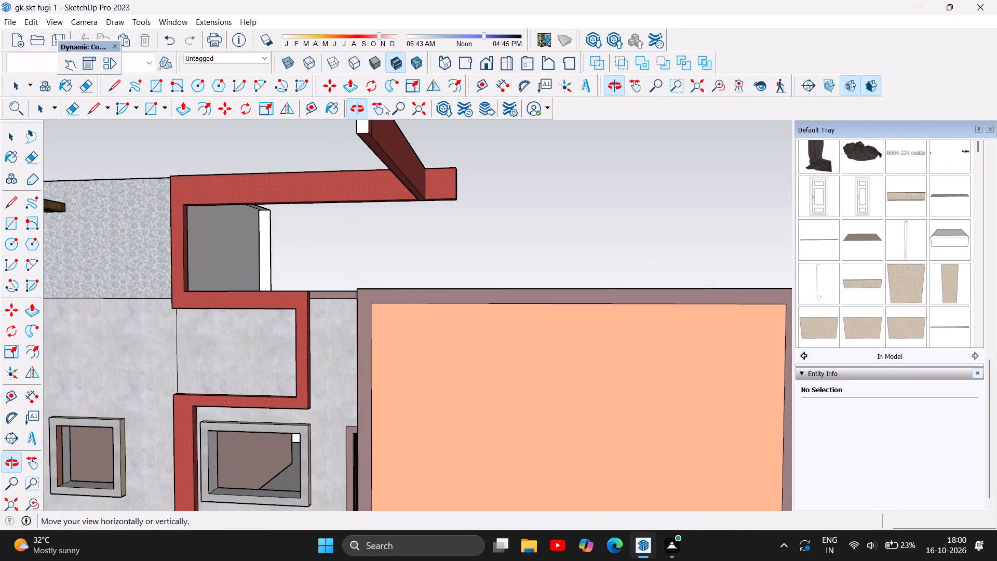
{"action": "scroll", "coordinate": [382, 139], "scroll_direction": "up", "scroll_amount": 12}
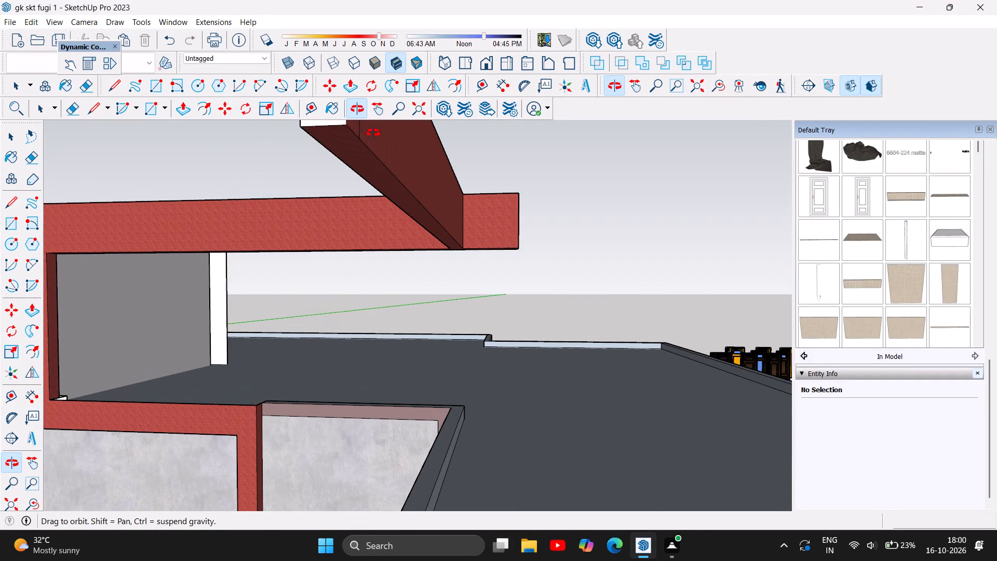
{"action": "left_click", "coordinate": [9, 201]}
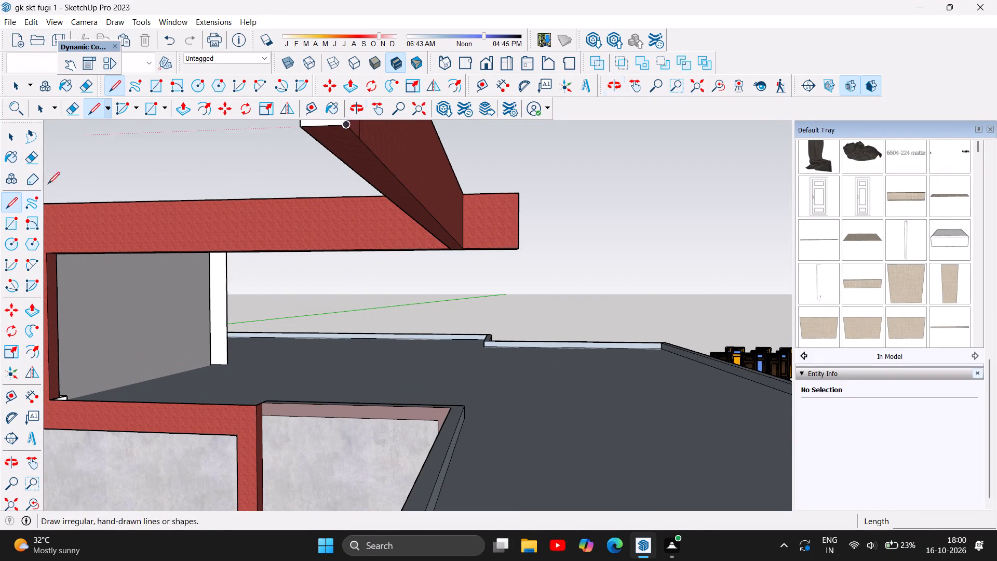
{"action": "left_click", "coordinate": [359, 137]}
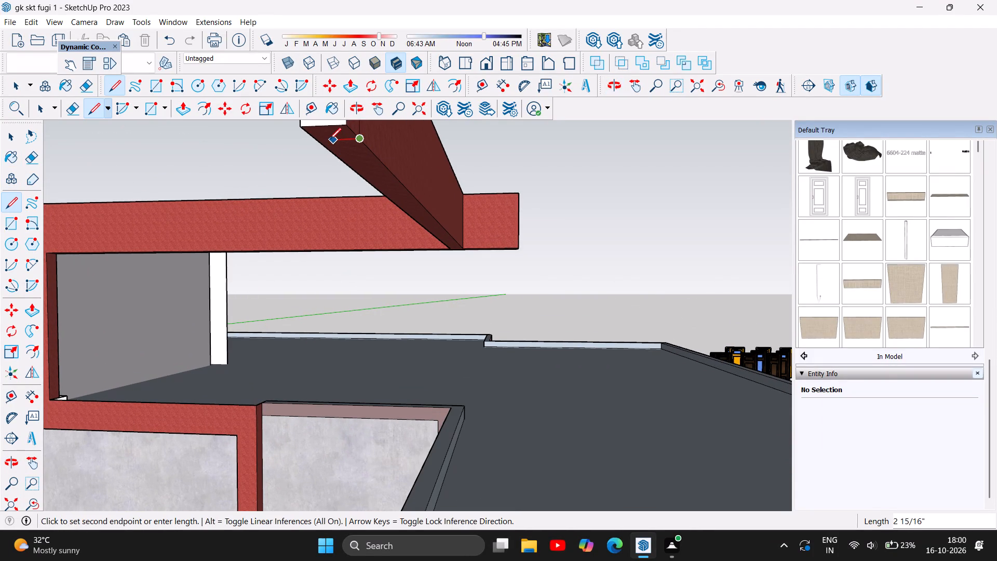
{"action": "left_click", "coordinate": [314, 142]}
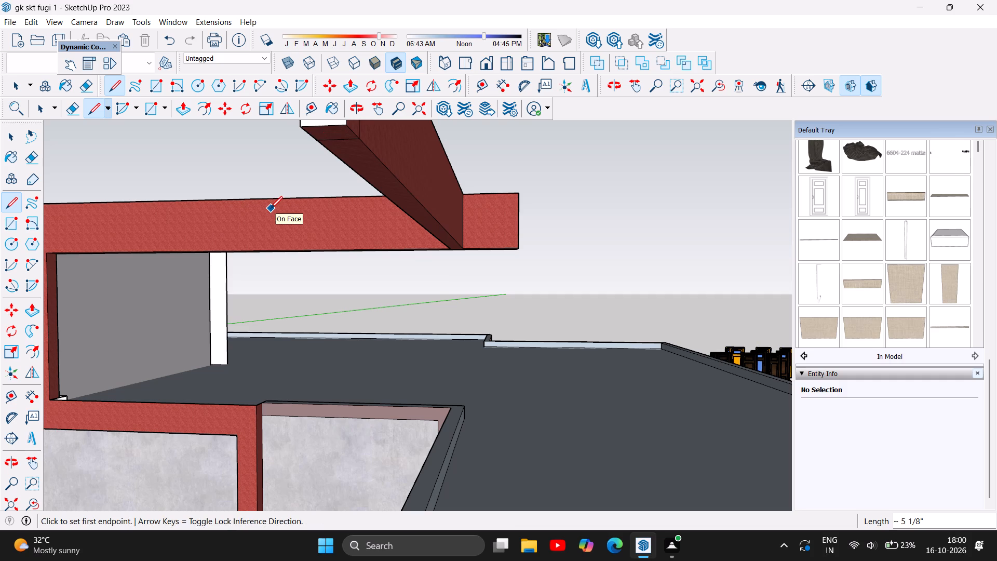
{"action": "key", "text": "Escape"}
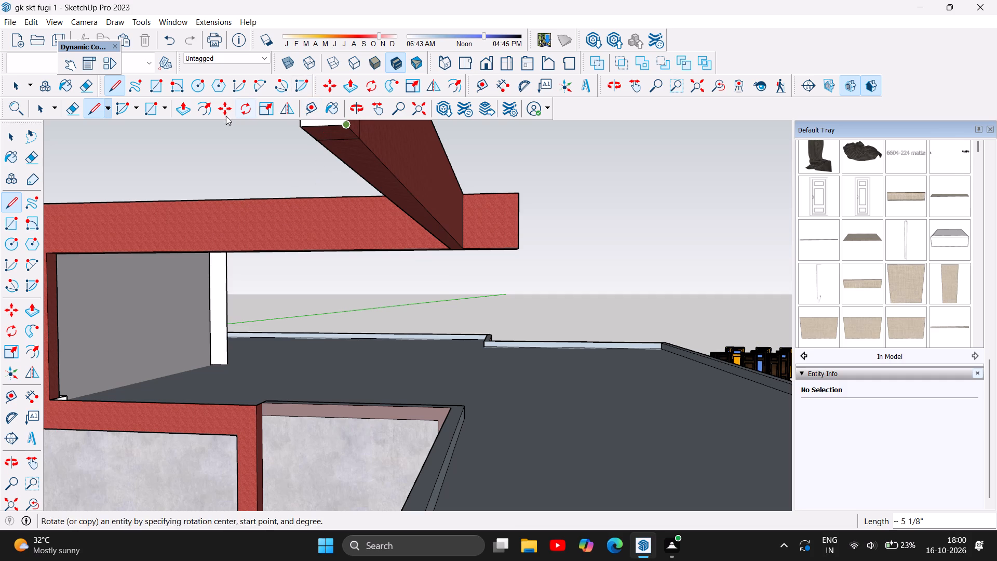
Extrude the small outer strip of the extension's underside down 5' 5 3/16" to the front block's corner, forming a post.
{"action": "left_click", "coordinate": [177, 106]}
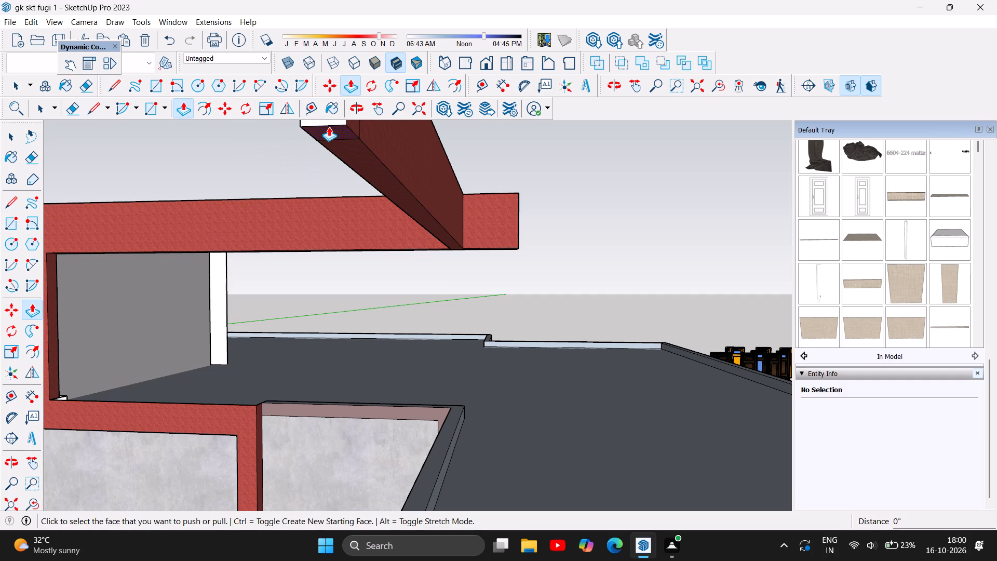
{"action": "left_click", "coordinate": [329, 127]}
{"action": "scroll", "coordinate": [307, 177], "scroll_direction": "down", "scroll_amount": 10}
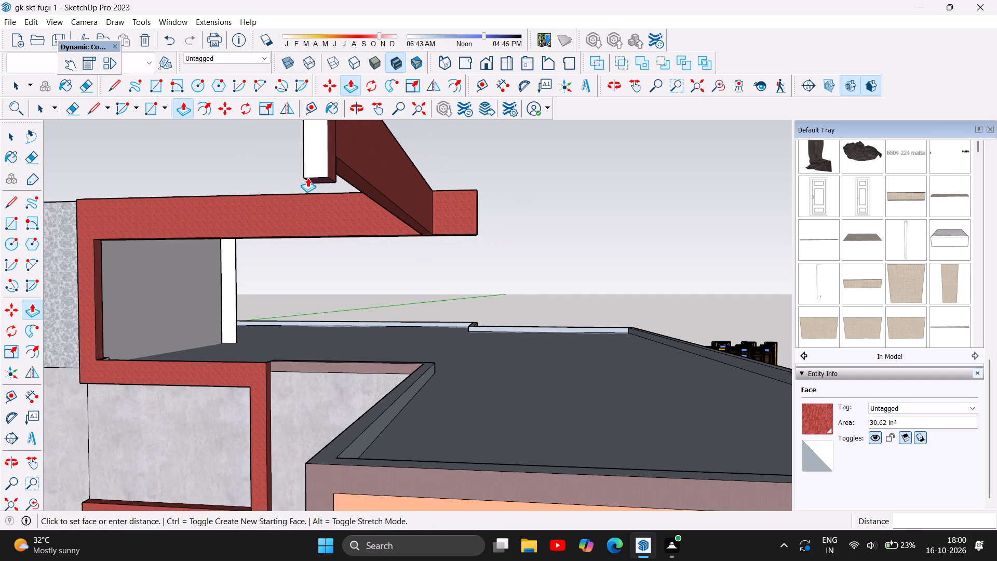
{"action": "scroll", "coordinate": [307, 178], "scroll_direction": "down", "scroll_amount": 6}
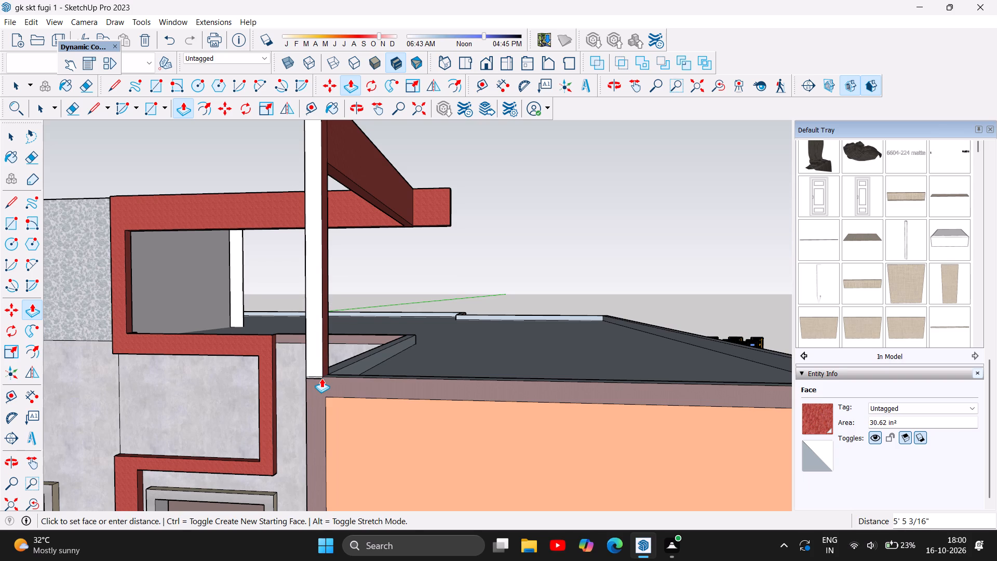
{"action": "left_click", "coordinate": [321, 378]}
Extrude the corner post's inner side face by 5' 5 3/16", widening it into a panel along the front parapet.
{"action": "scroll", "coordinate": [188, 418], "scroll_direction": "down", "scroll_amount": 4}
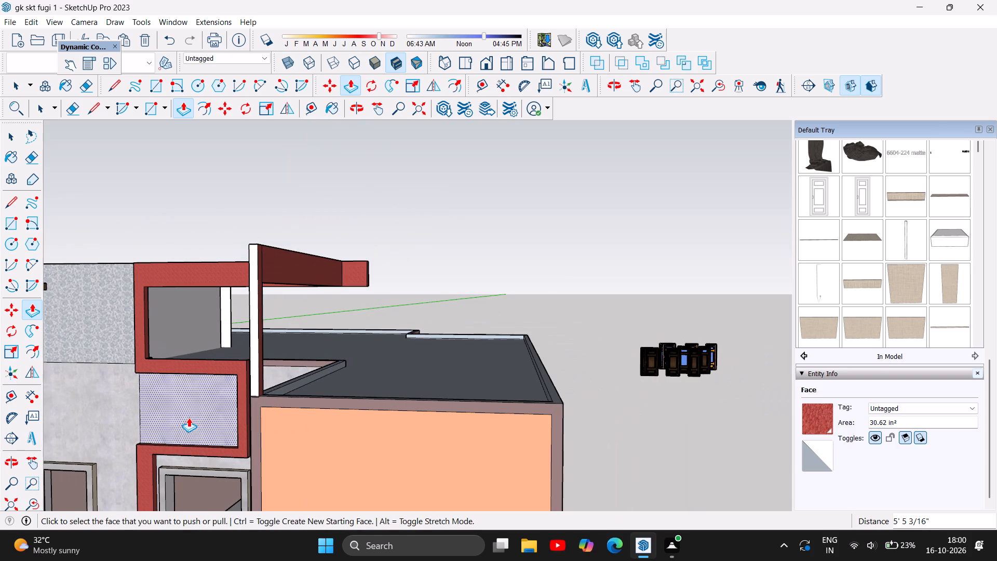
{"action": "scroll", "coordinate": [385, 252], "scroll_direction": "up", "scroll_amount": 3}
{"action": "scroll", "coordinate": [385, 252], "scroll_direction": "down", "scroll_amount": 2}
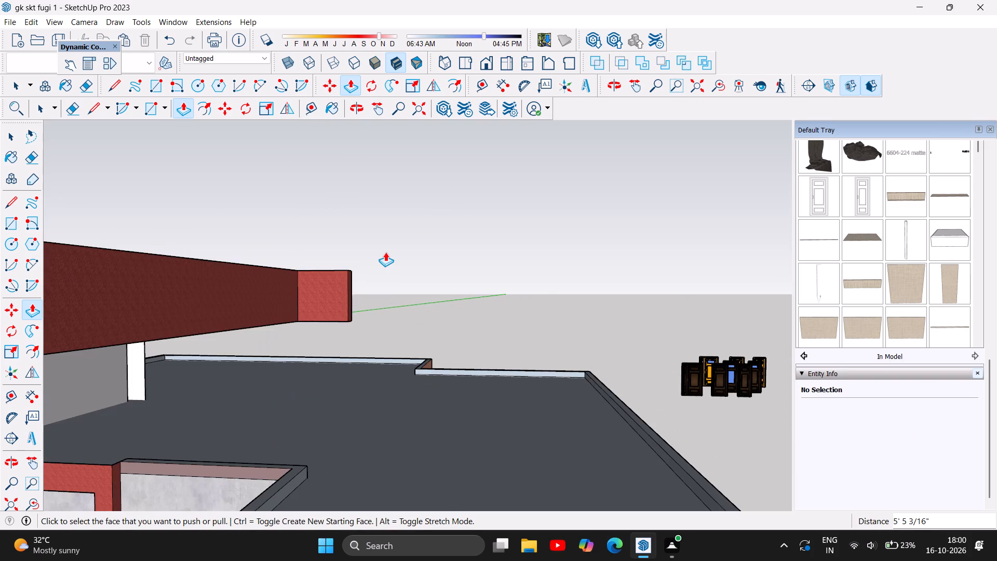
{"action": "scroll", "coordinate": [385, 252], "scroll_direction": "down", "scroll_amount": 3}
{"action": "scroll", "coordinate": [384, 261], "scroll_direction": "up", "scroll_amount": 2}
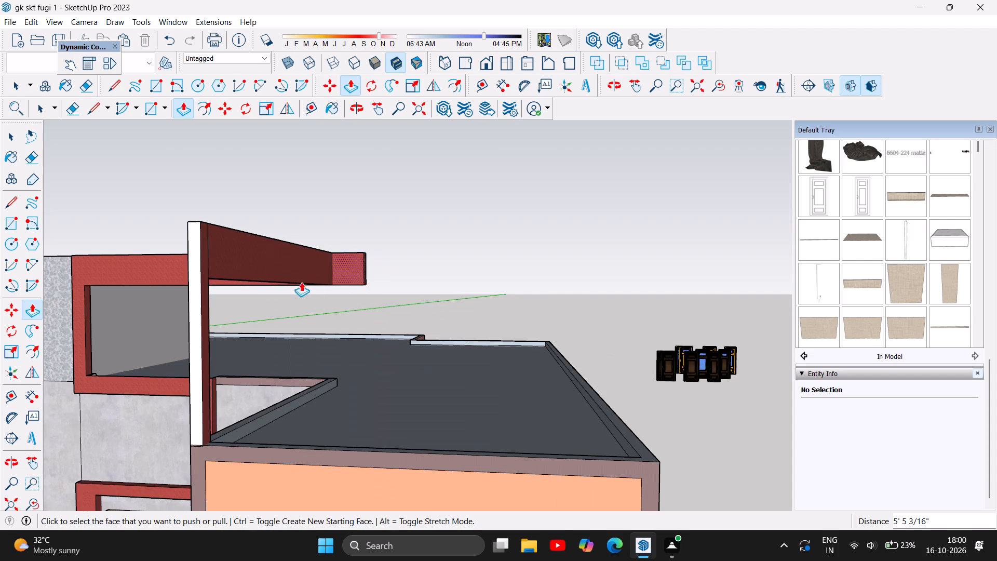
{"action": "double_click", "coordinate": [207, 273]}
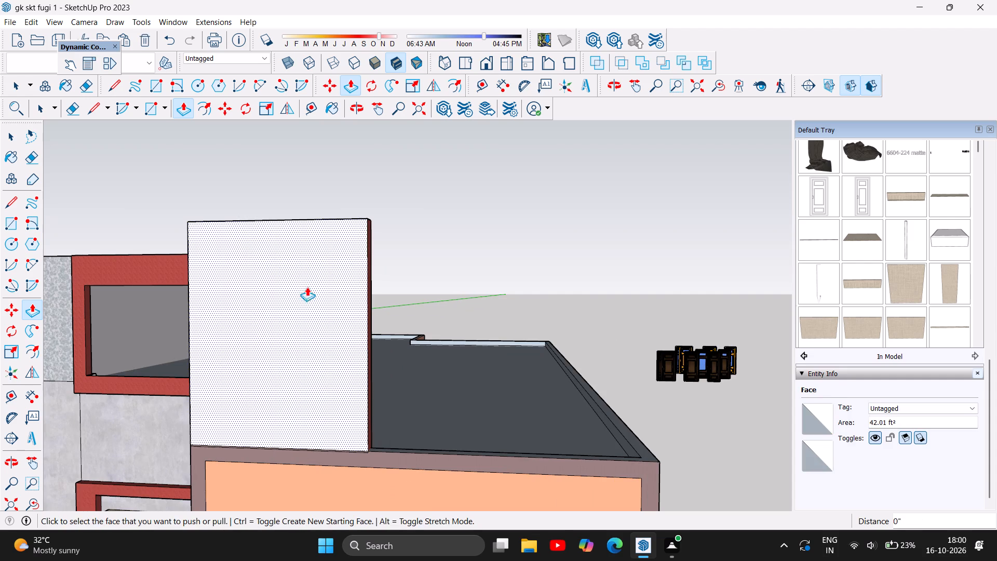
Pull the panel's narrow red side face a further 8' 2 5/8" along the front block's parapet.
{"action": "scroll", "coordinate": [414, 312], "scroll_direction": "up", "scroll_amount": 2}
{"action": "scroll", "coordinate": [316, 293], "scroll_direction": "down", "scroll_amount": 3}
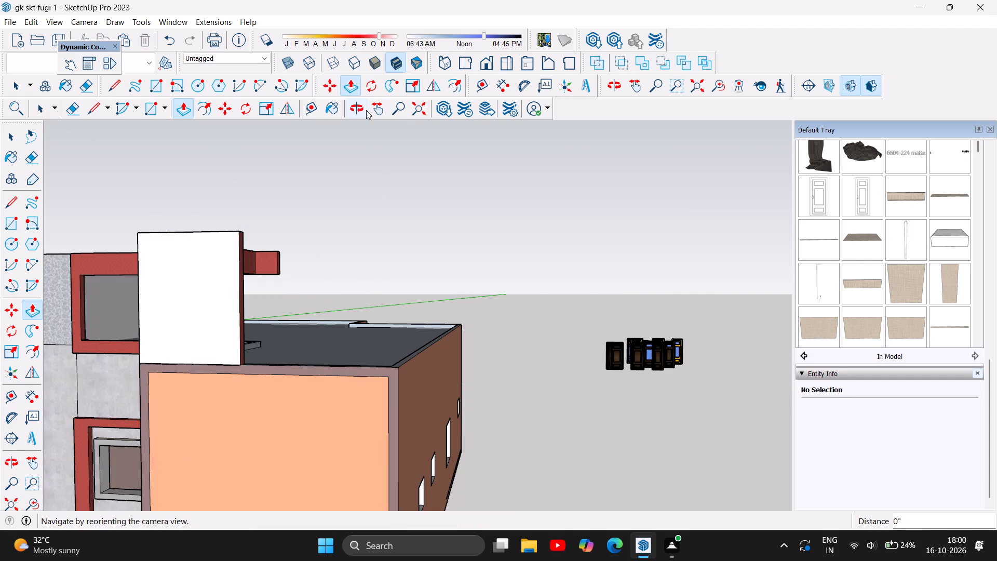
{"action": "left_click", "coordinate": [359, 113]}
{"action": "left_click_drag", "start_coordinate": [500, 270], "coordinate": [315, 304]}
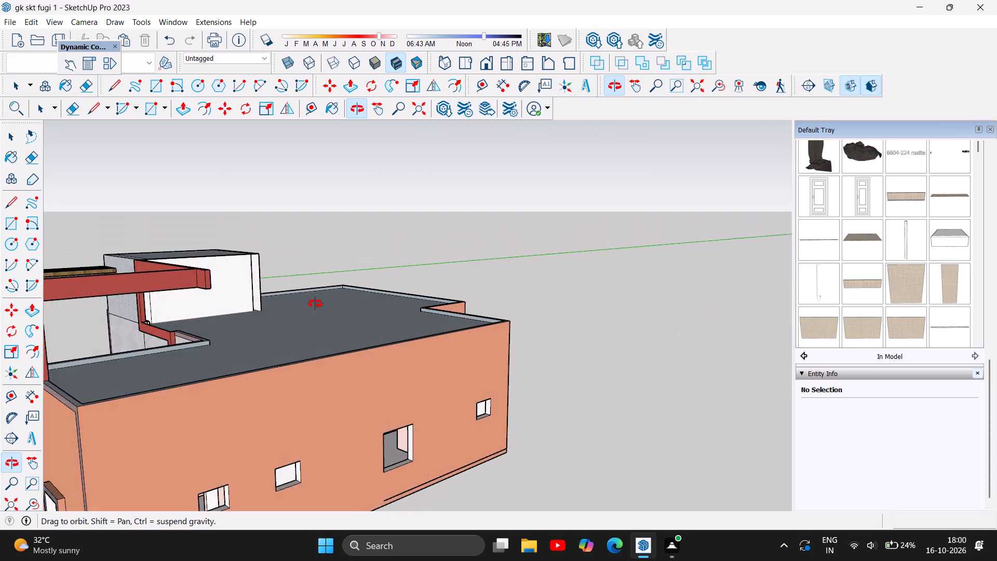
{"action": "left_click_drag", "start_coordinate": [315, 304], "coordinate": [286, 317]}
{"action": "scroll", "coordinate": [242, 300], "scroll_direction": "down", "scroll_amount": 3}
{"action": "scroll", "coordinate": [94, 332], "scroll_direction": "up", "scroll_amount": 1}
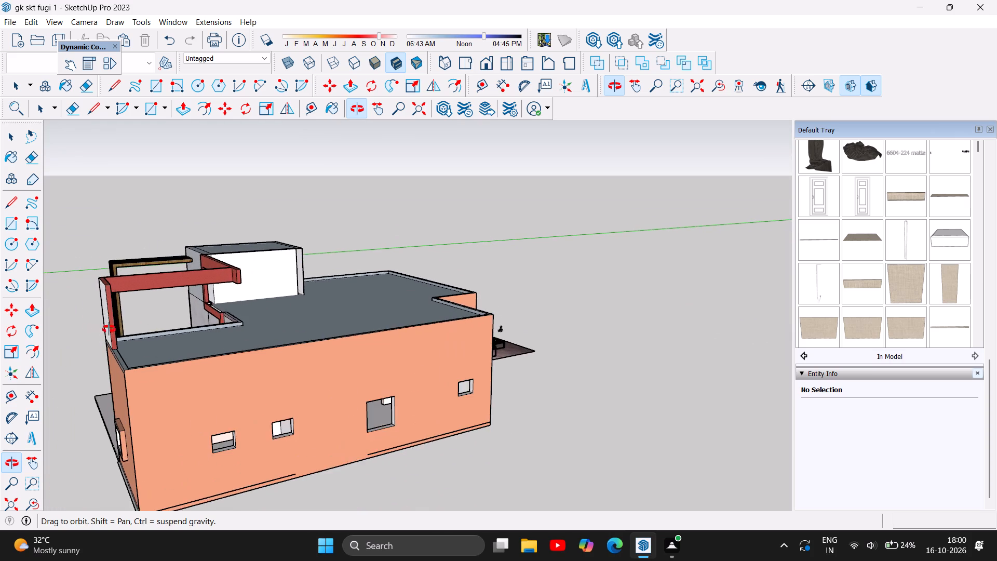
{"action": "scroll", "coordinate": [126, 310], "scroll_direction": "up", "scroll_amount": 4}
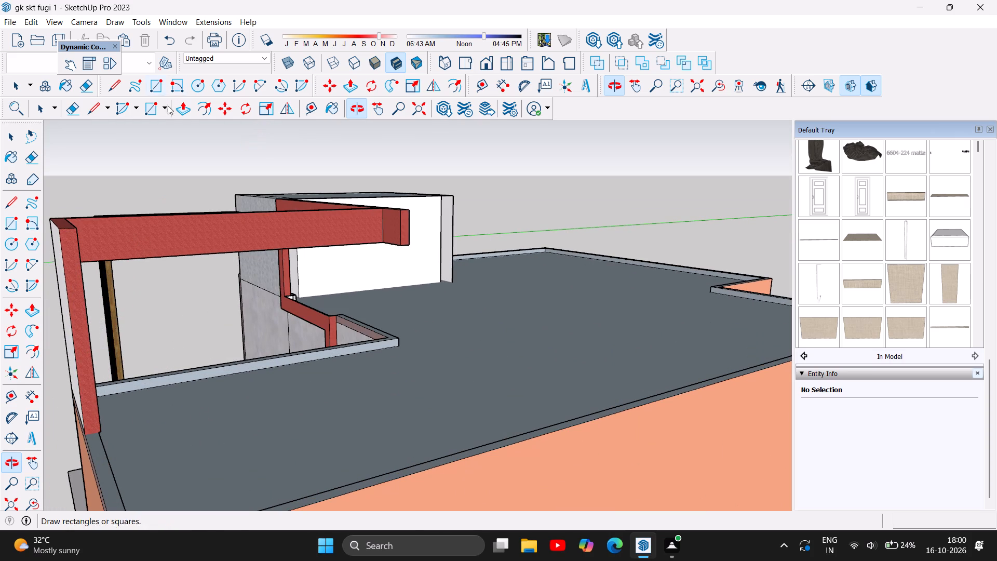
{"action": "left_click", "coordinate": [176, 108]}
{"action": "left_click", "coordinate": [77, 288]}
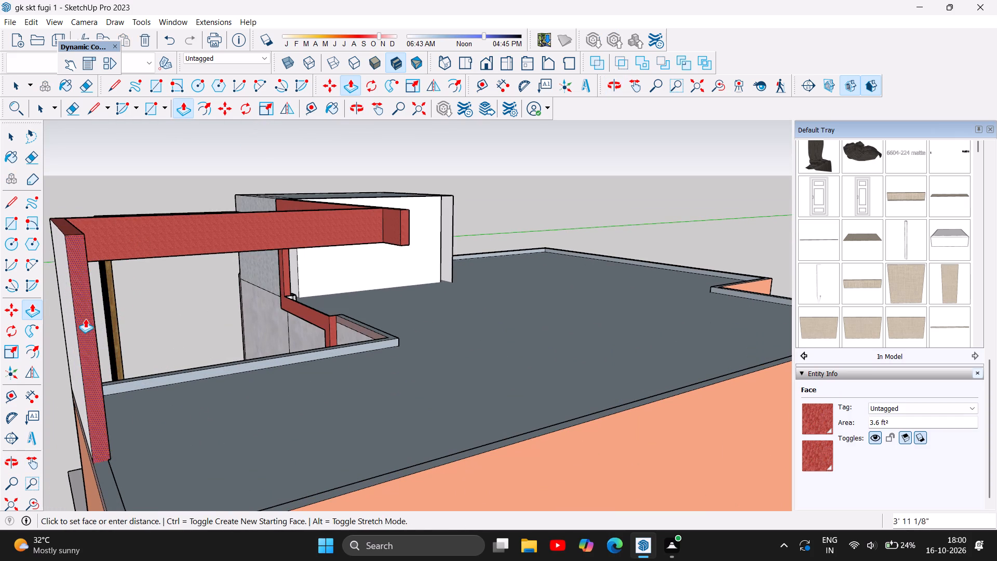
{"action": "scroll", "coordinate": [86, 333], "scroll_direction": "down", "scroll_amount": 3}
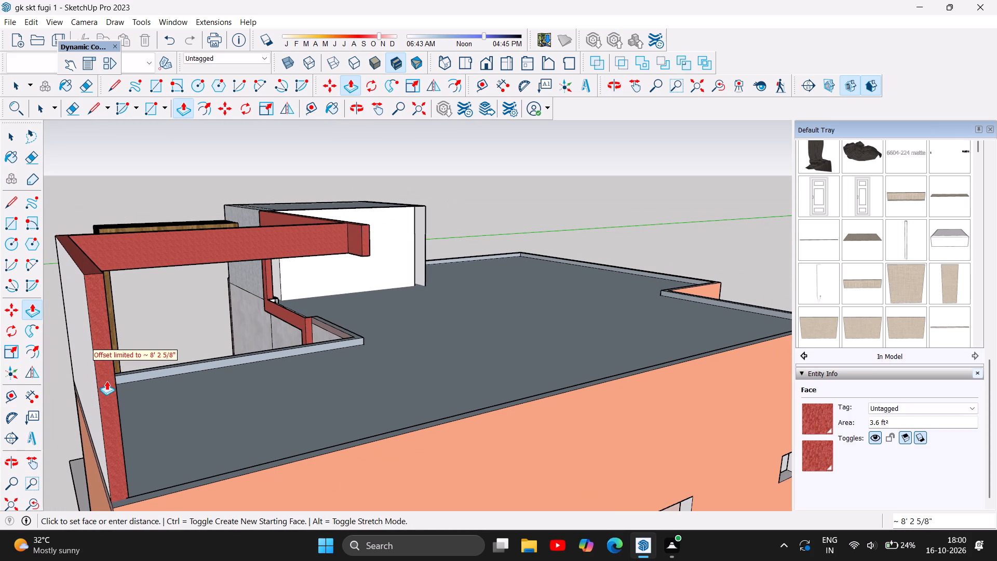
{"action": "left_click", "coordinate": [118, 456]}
Extend the red inner end face of the new panel about 5 1/8" to the front block's parapet edge.
{"action": "left_click", "coordinate": [112, 413]}
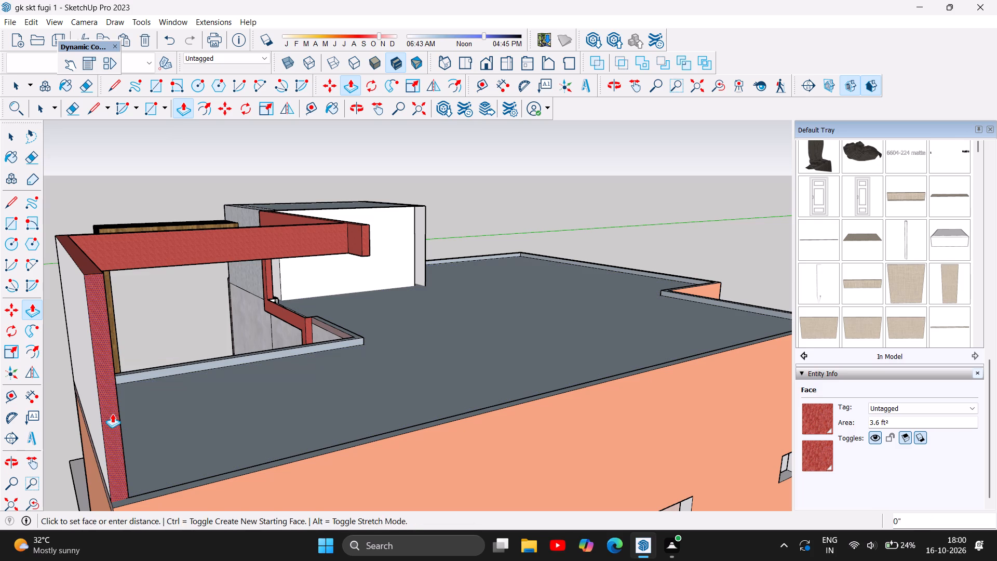
{"action": "left_click", "coordinate": [119, 431]}
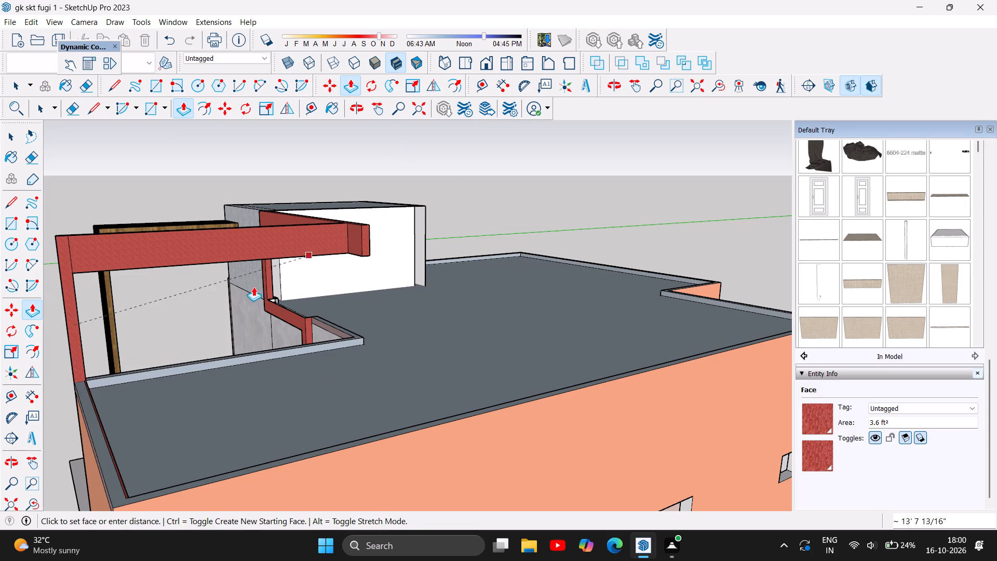
{"action": "left_click", "coordinate": [158, 412]}
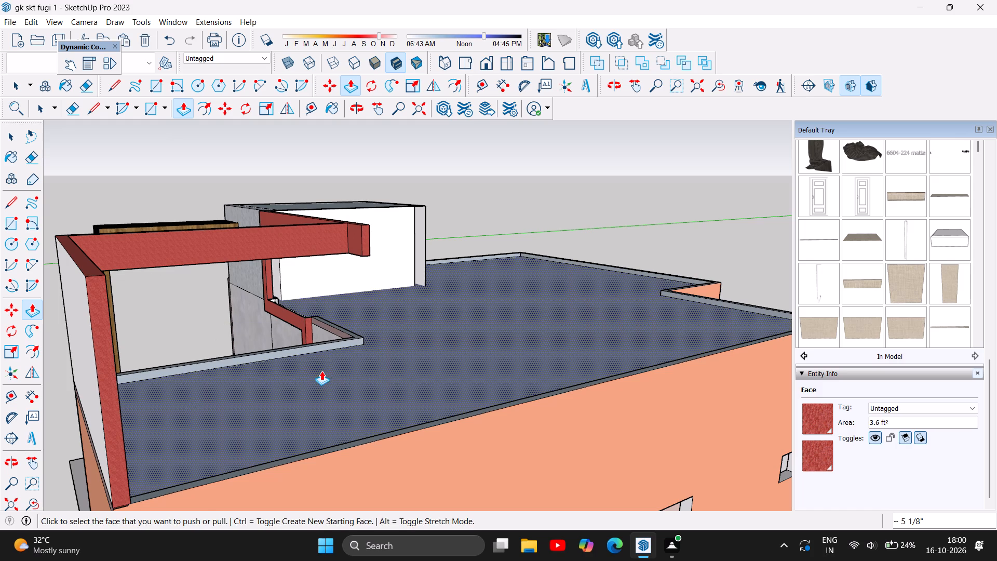
Examine the house's front and side elevations from several angles, including the new panel above the front block.
{"action": "left_click", "coordinate": [351, 108]}
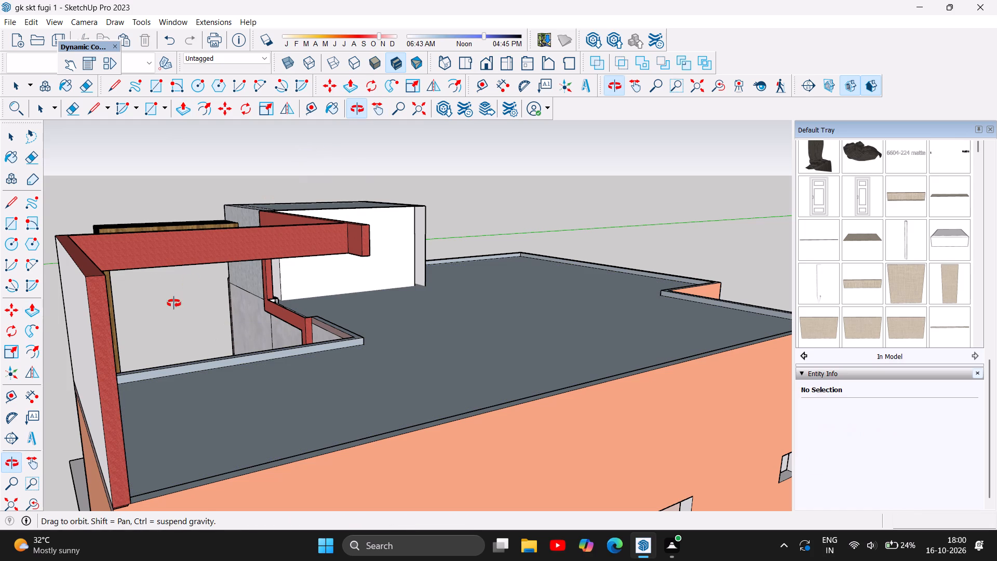
{"action": "left_click_drag", "start_coordinate": [174, 303], "coordinate": [397, 304]}
{"action": "scroll", "coordinate": [272, 297], "scroll_direction": "down", "scroll_amount": 4}
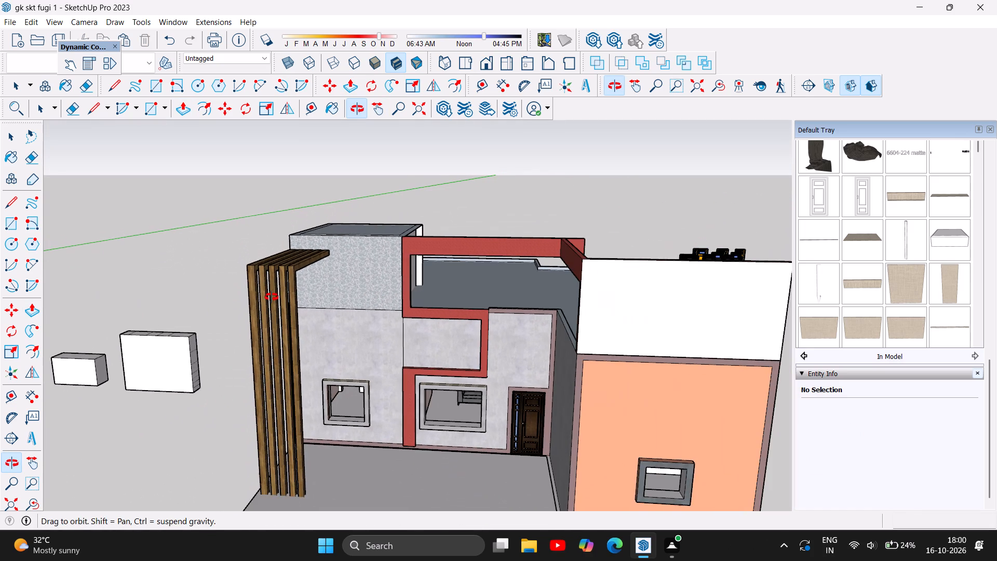
{"action": "scroll", "coordinate": [348, 325], "scroll_direction": "down", "scroll_amount": 5}
{"action": "left_click_drag", "start_coordinate": [379, 401], "coordinate": [423, 386]}
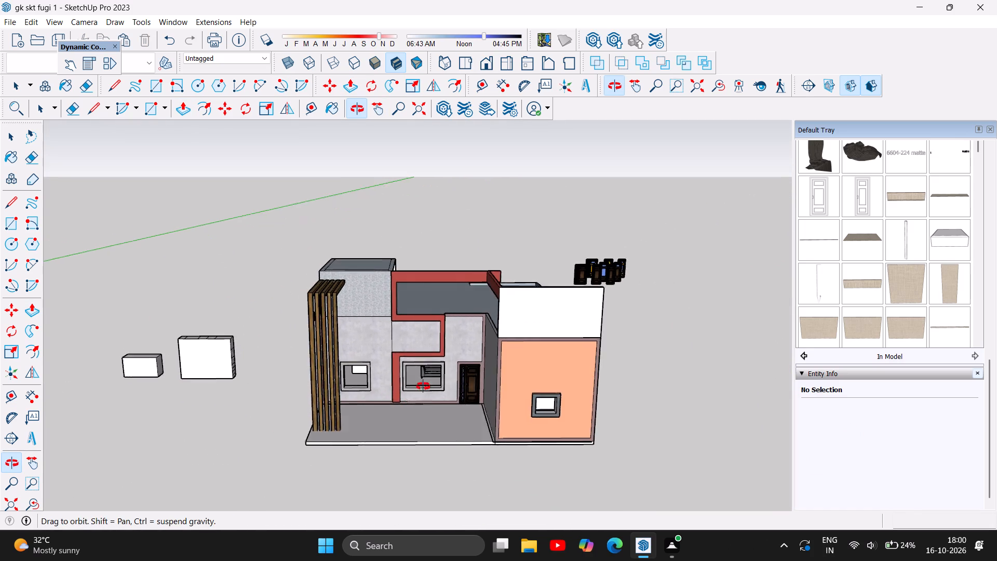
{"action": "left_click_drag", "start_coordinate": [423, 386], "coordinate": [684, 344]}
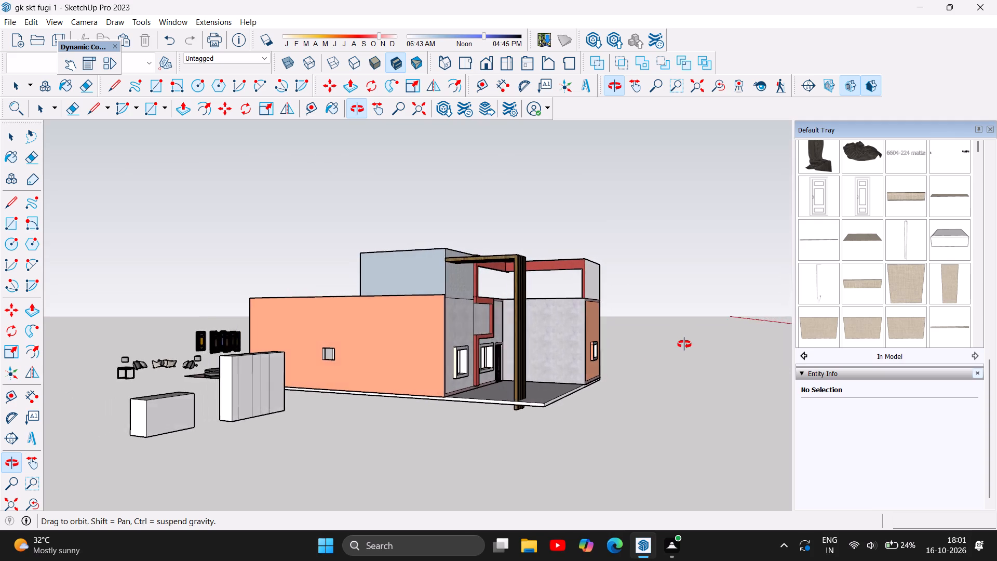
{"action": "left_click_drag", "start_coordinate": [684, 344], "coordinate": [417, 362]}
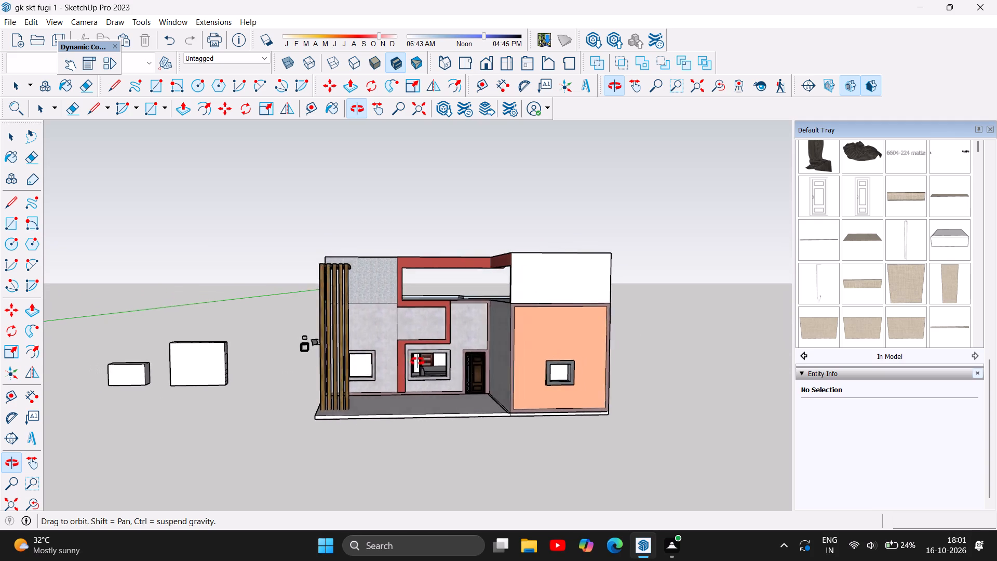
{"action": "left_click_drag", "start_coordinate": [417, 362], "coordinate": [383, 375]}
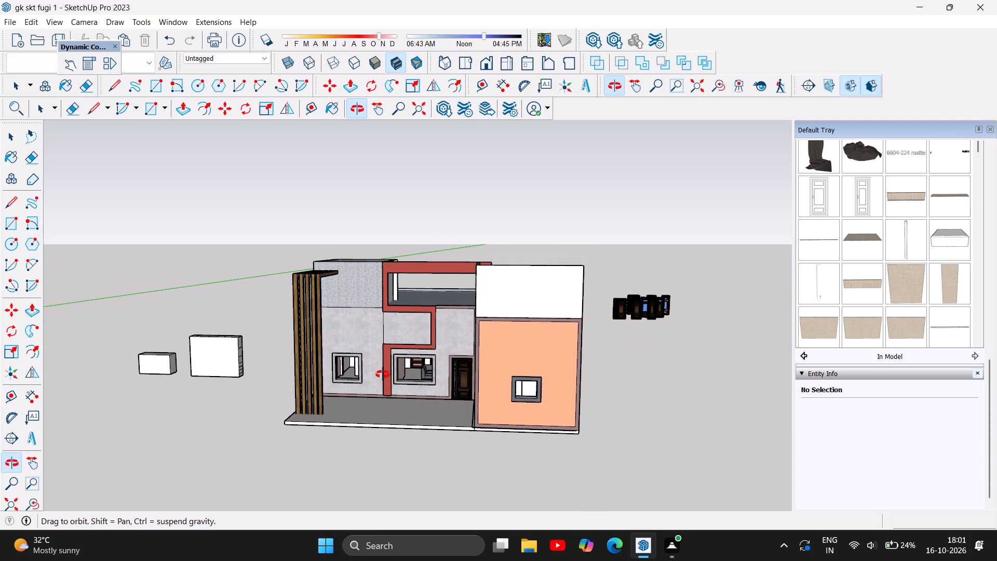
{"action": "left_click_drag", "start_coordinate": [383, 375], "coordinate": [416, 360]}
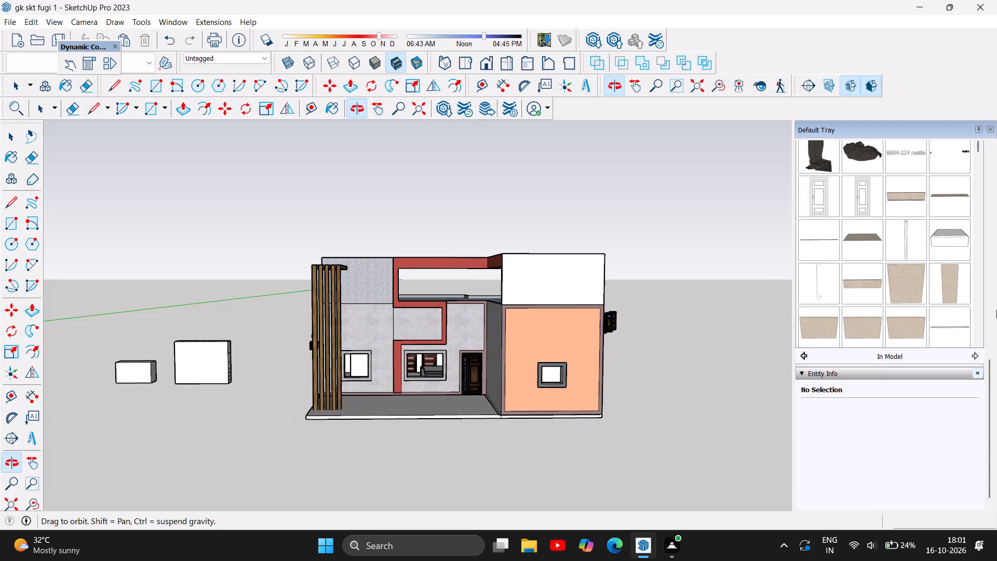
Paint the white panel above the front block with the red textured material from the in-model materials.
{"action": "scroll", "coordinate": [943, 297], "scroll_direction": "up", "scroll_amount": 4}
{"action": "left_click_drag", "start_coordinate": [978, 145], "coordinate": [981, 324]}
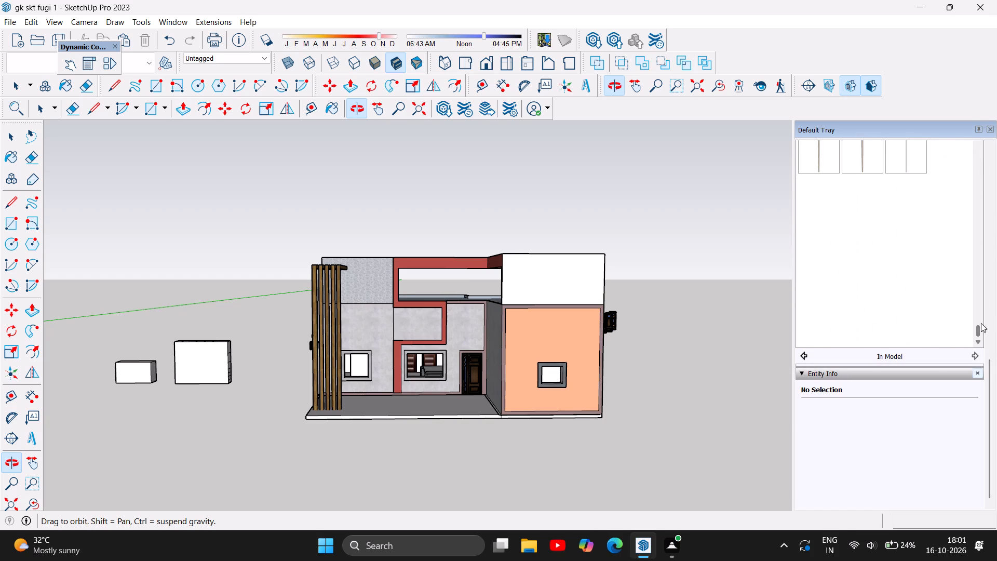
{"action": "left_click", "coordinate": [805, 356]}
{"action": "scroll", "coordinate": [941, 275], "scroll_direction": "up", "scroll_amount": 6}
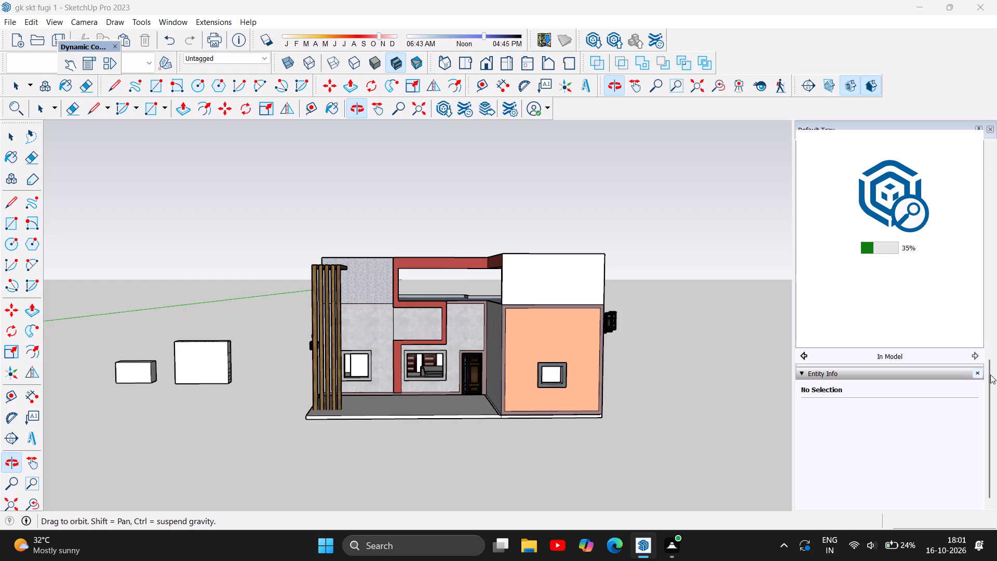
{"action": "left_click_drag", "start_coordinate": [991, 382], "coordinate": [992, 339]}
{"action": "left_click_drag", "start_coordinate": [984, 381], "coordinate": [978, 324]}
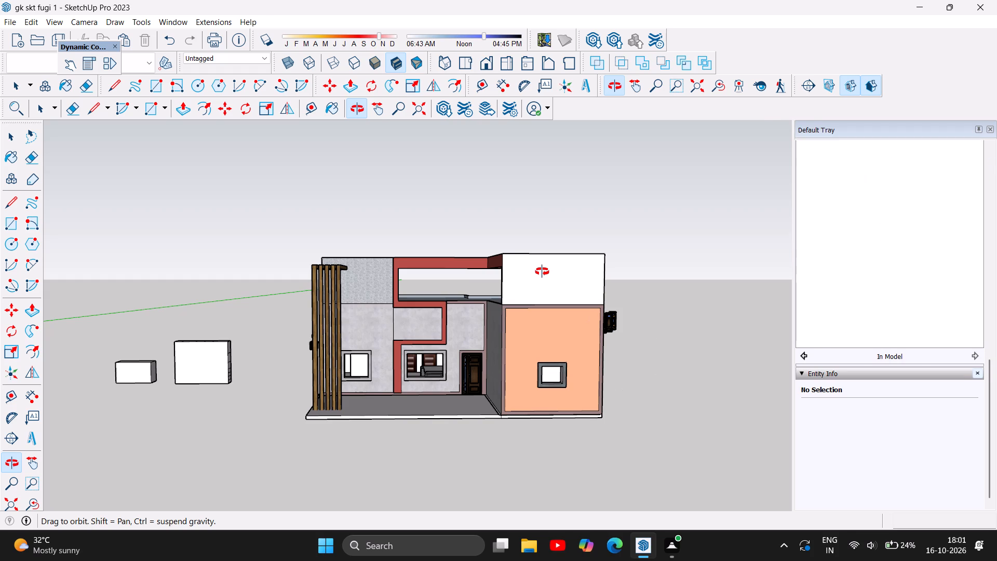
{"action": "scroll", "coordinate": [542, 272], "scroll_direction": "up", "scroll_amount": 5}
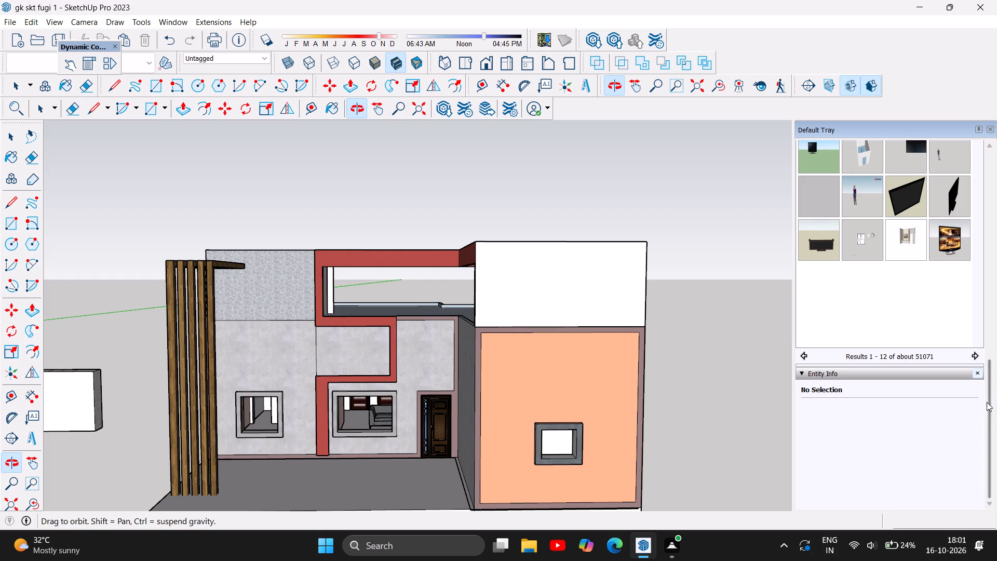
{"action": "left_click_drag", "start_coordinate": [990, 404], "coordinate": [996, 223]}
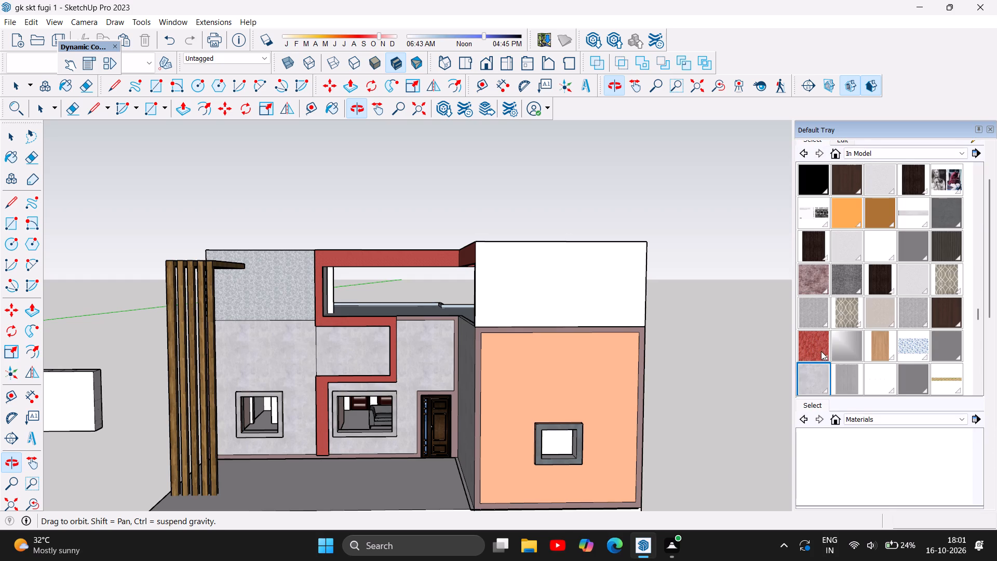
{"action": "left_click", "coordinate": [821, 351]}
{"action": "left_click", "coordinate": [538, 274]}
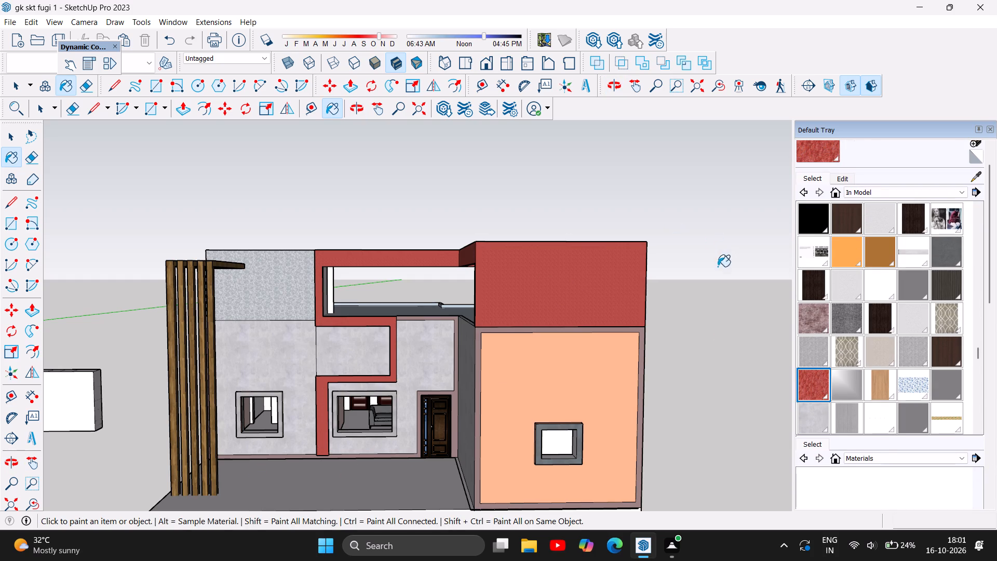
Paint the front block's peach wall around its window with the same red textured material.
{"action": "scroll", "coordinate": [697, 256], "scroll_direction": "up", "scroll_amount": 1}
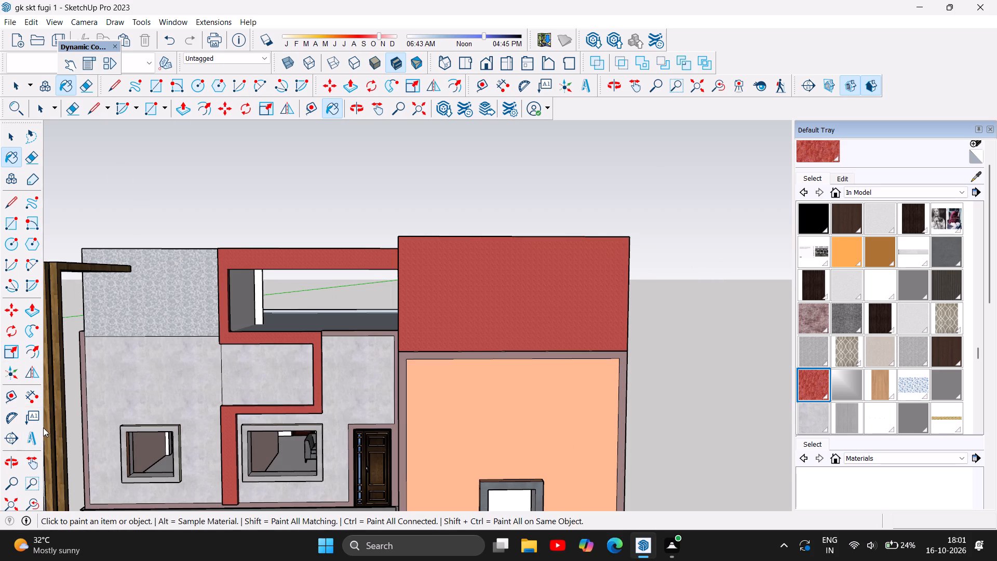
{"action": "scroll", "coordinate": [333, 263], "scroll_direction": "down", "scroll_amount": 2}
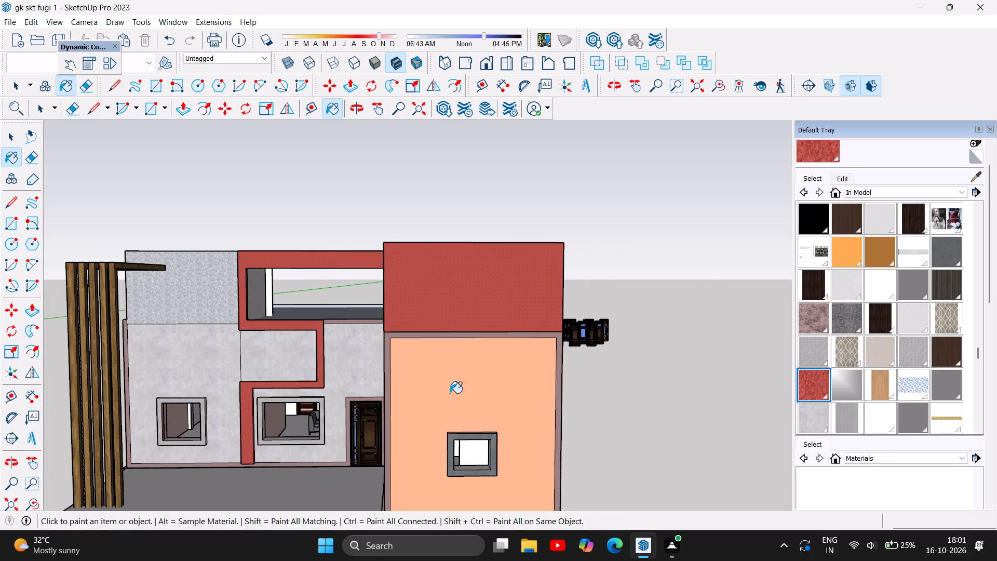
{"action": "left_click", "coordinate": [446, 391]}
{"action": "scroll", "coordinate": [512, 291], "scroll_direction": "down", "scroll_amount": 5}
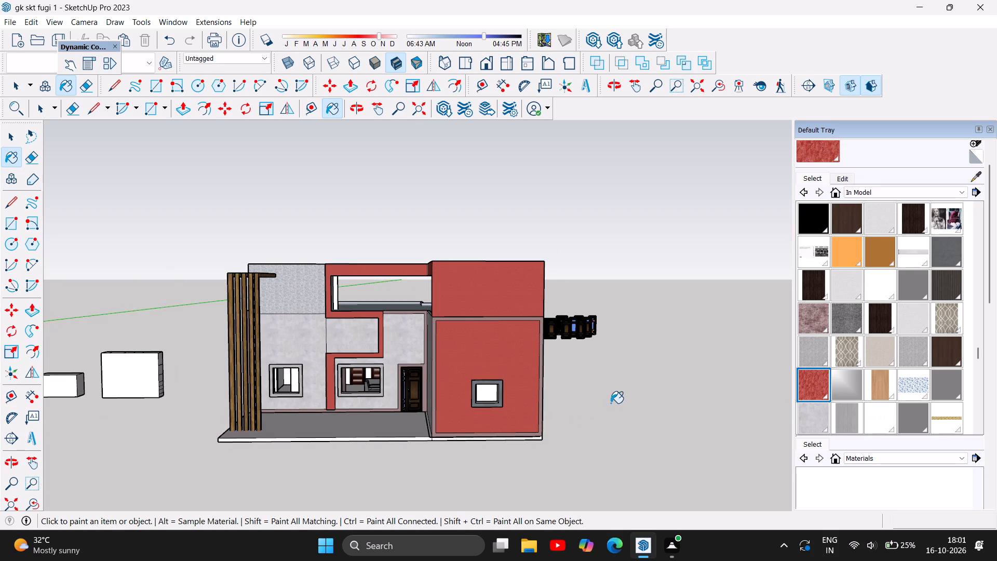
Paint the frame of the window beside the entrance door with the light orange material.
{"action": "scroll", "coordinate": [611, 403], "scroll_direction": "up", "scroll_amount": 2}
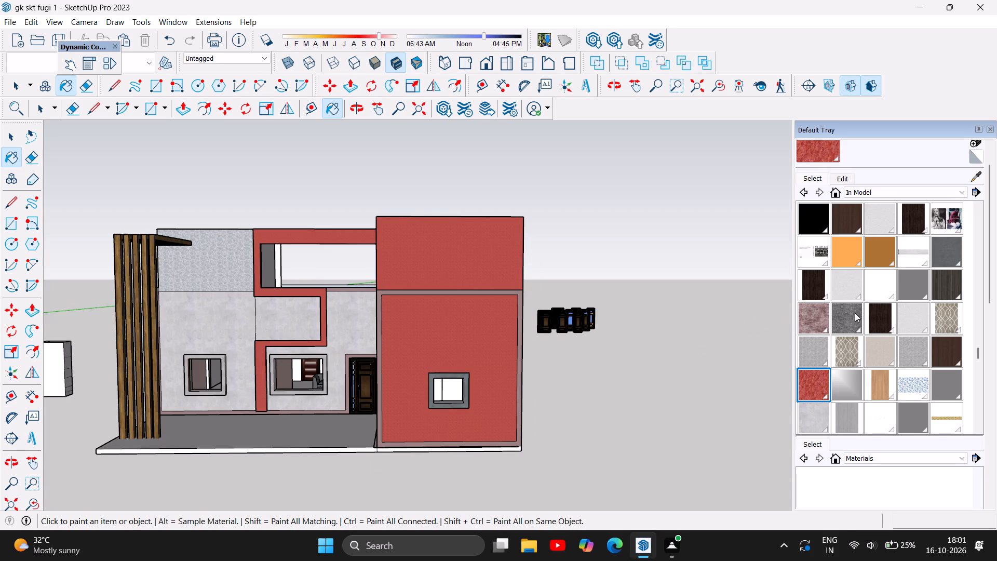
{"action": "left_click", "coordinate": [839, 245]}
{"action": "scroll", "coordinate": [256, 352], "scroll_direction": "up", "scroll_amount": 1}
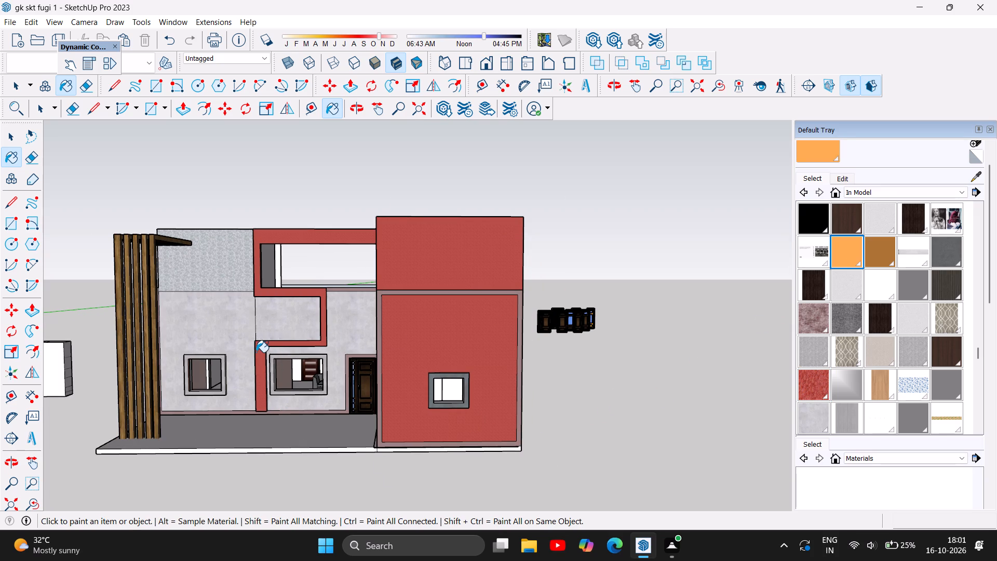
{"action": "scroll", "coordinate": [256, 352], "scroll_direction": "up", "scroll_amount": 4}
{"action": "left_click", "coordinate": [284, 365]}
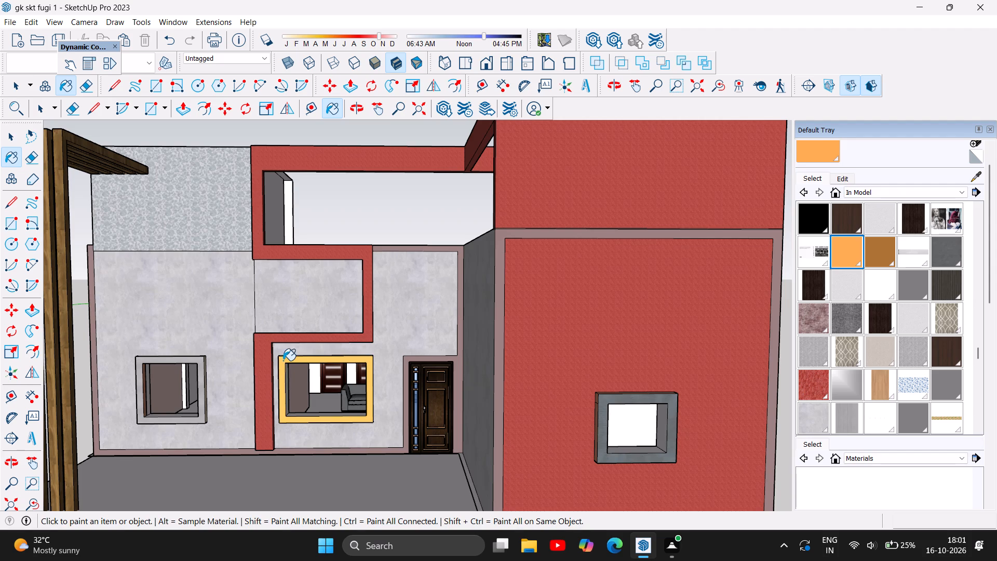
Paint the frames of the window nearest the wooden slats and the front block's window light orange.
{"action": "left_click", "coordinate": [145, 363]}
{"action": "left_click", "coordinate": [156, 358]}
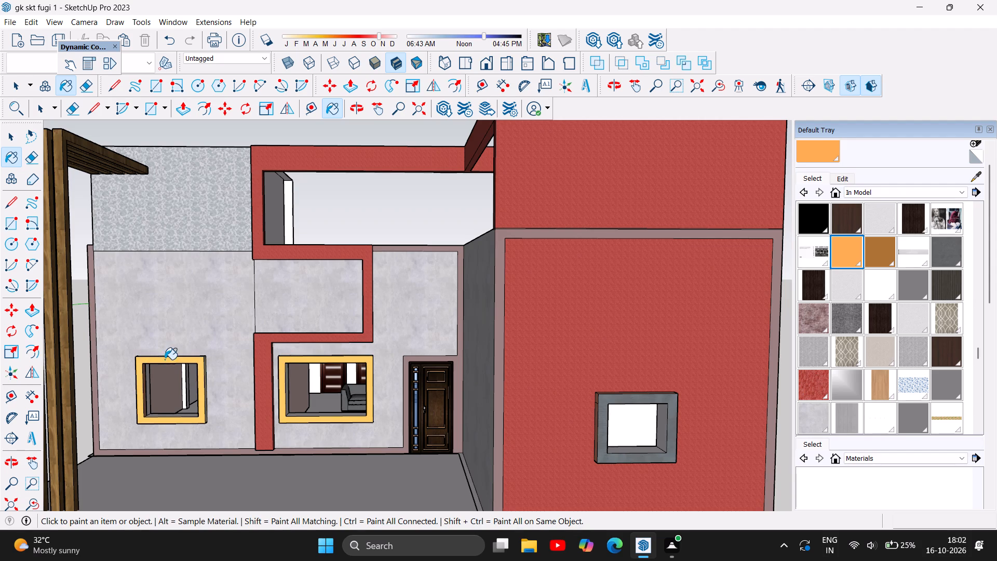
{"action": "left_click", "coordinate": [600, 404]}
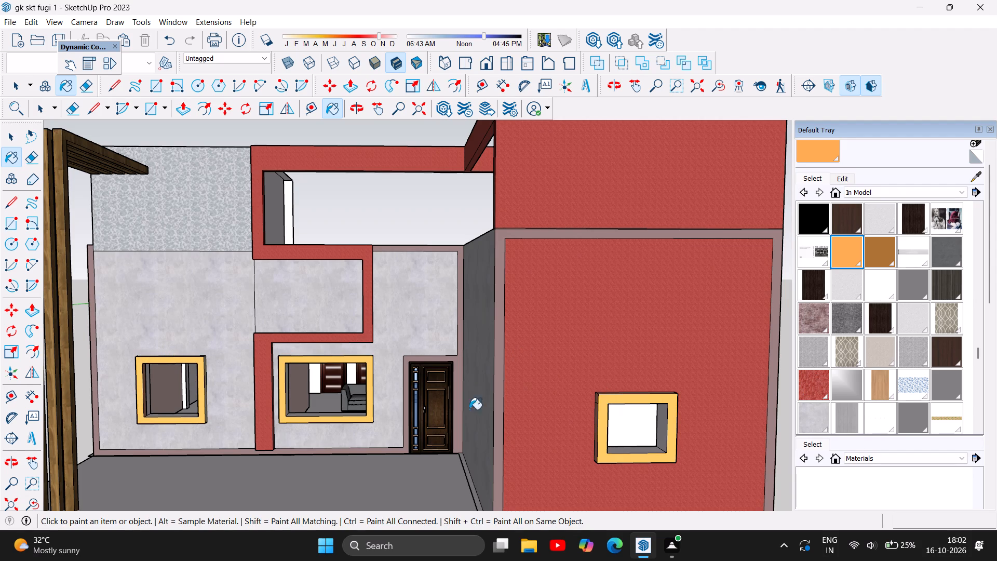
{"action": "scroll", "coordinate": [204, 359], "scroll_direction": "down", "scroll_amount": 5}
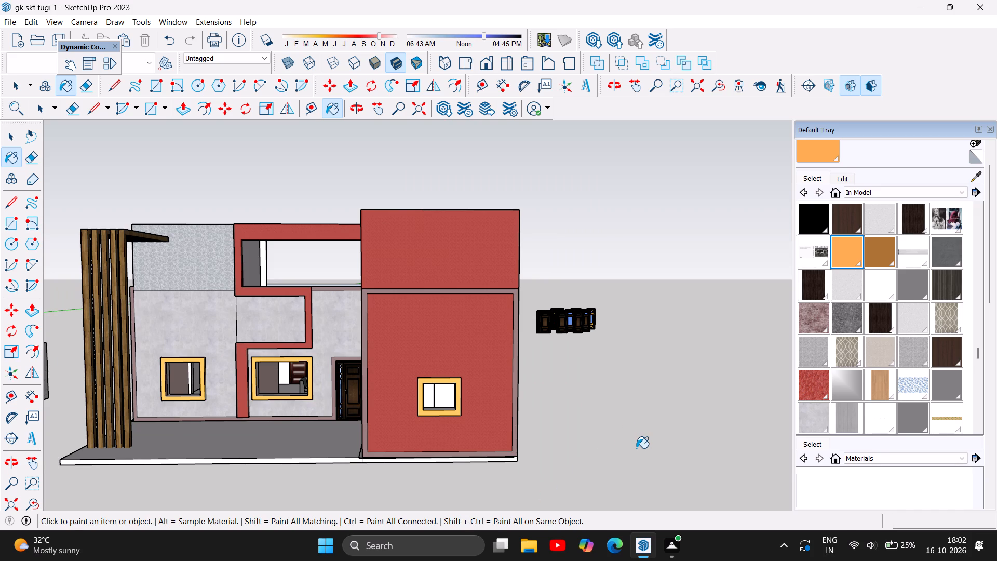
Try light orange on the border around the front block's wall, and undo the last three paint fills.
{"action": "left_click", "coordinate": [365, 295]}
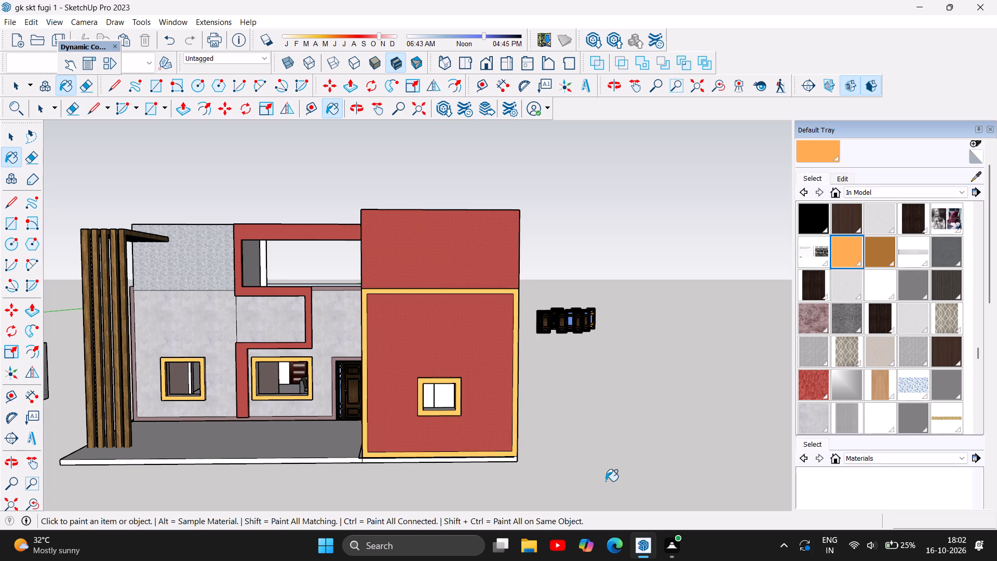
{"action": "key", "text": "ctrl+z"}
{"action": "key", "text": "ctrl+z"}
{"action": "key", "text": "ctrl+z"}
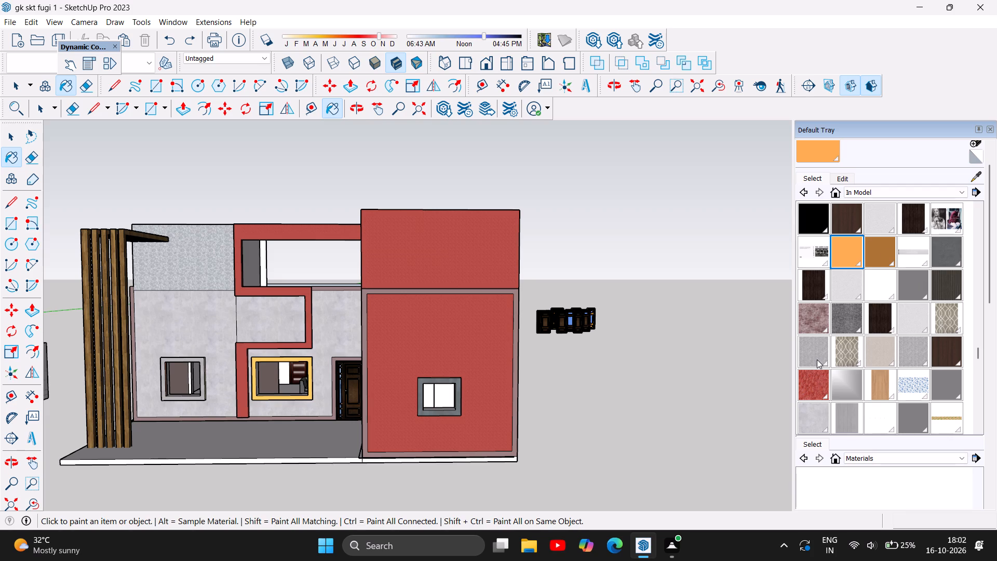
Apply the mauve stone material to the border strip around the front block's red wall.
{"action": "left_click", "coordinate": [810, 317]}
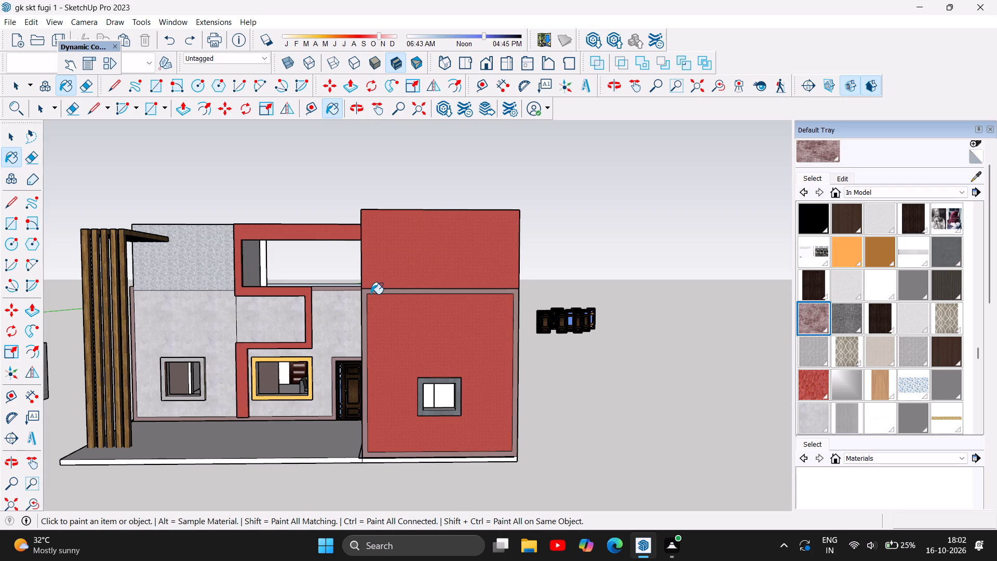
{"action": "left_click", "coordinate": [363, 299]}
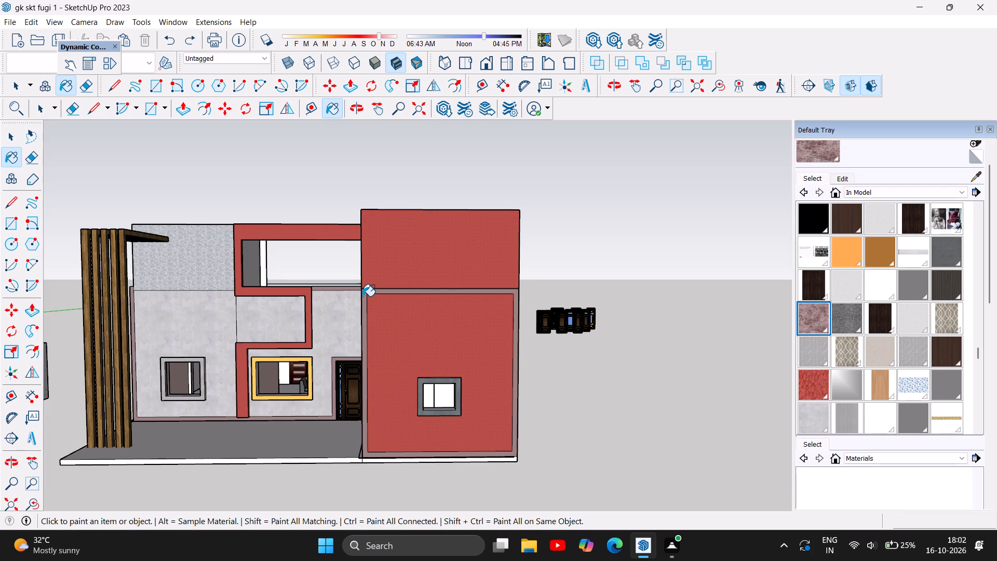
{"action": "left_click", "coordinate": [363, 299]}
{"action": "scroll", "coordinate": [351, 317], "scroll_direction": "up", "scroll_amount": 11}
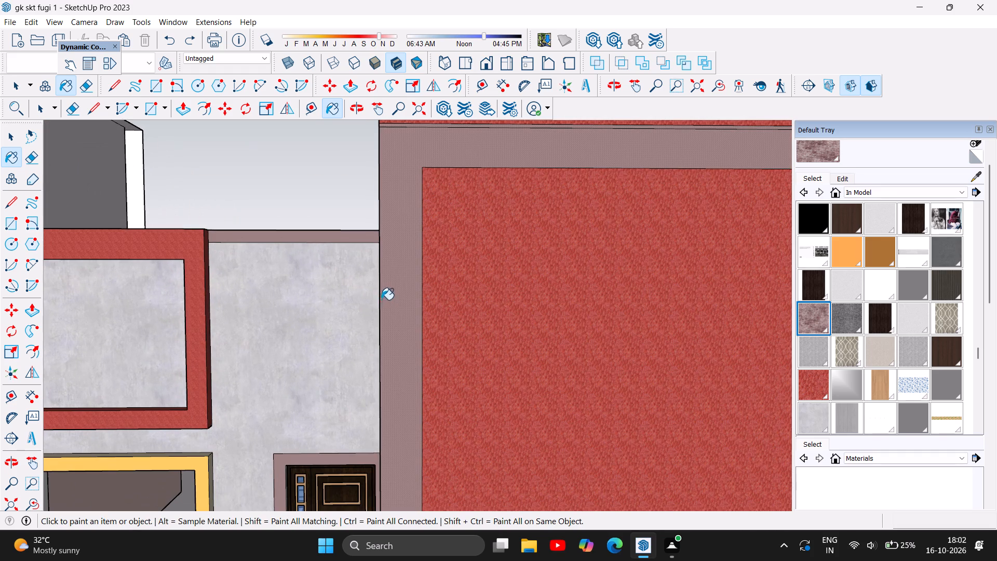
{"action": "left_click", "coordinate": [393, 300]}
{"action": "scroll", "coordinate": [384, 302], "scroll_direction": "down", "scroll_amount": 19}
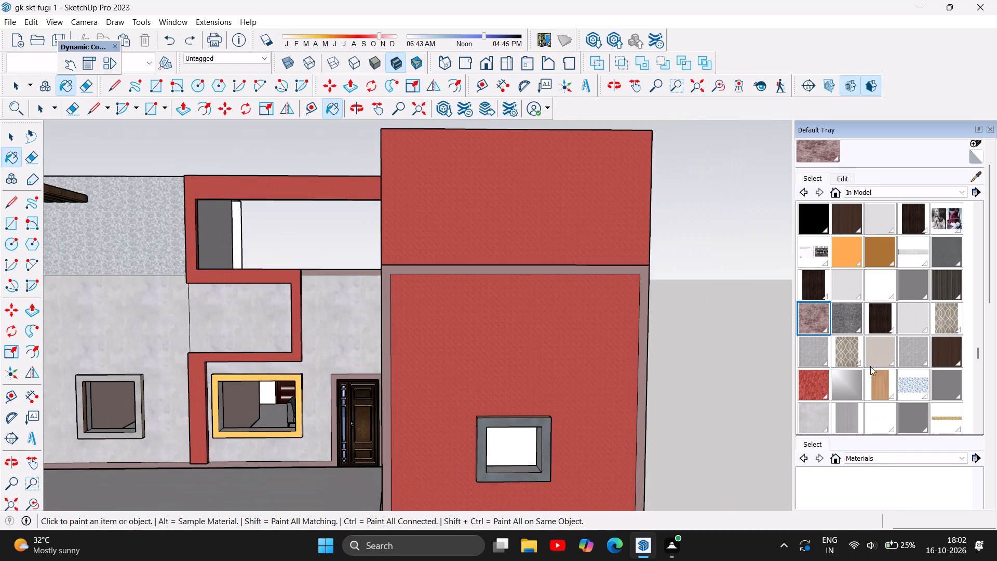
Browse the in-model materials for another finish for the facade.
{"action": "scroll", "coordinate": [881, 363], "scroll_direction": "down", "scroll_amount": 3}
{"action": "scroll", "coordinate": [976, 349], "scroll_direction": "up", "scroll_amount": 1}
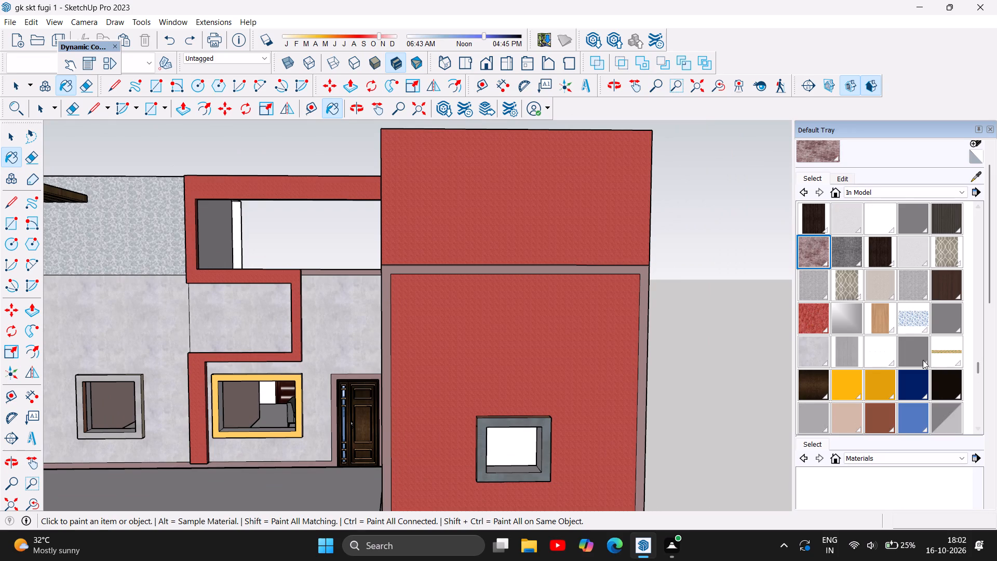
{"action": "scroll", "coordinate": [918, 360], "scroll_direction": "up", "scroll_amount": 3}
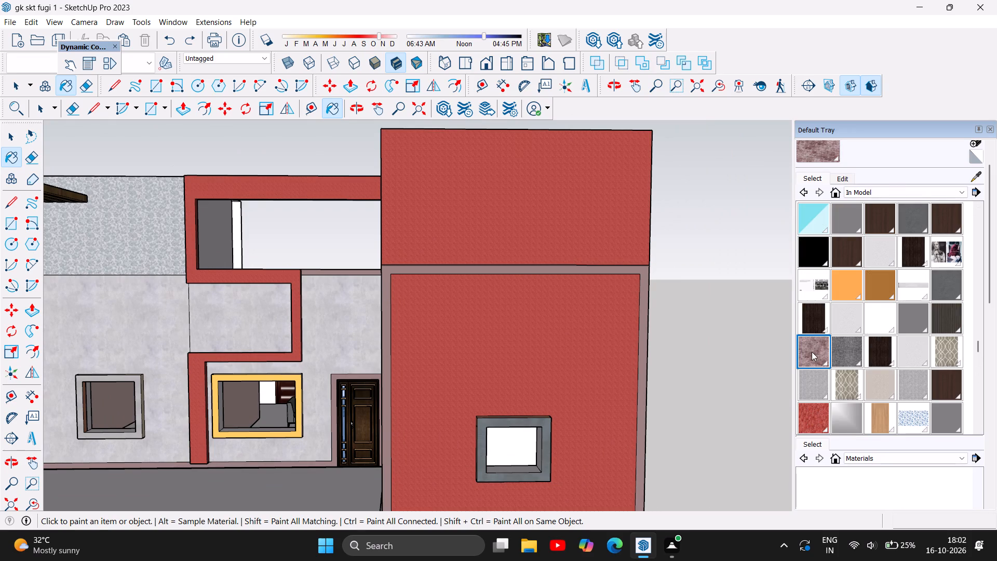
{"action": "scroll", "coordinate": [876, 308], "scroll_direction": "up", "scroll_amount": 2}
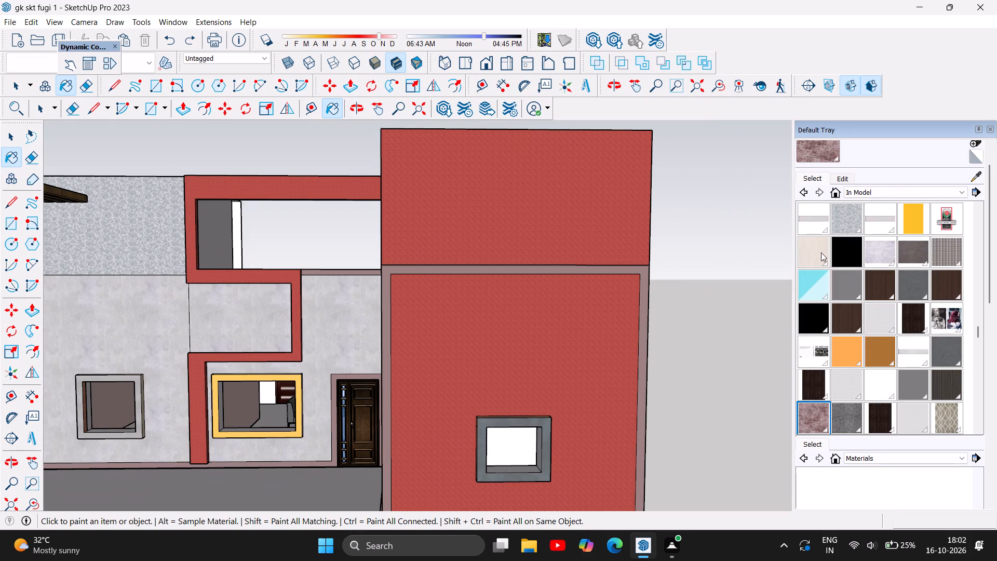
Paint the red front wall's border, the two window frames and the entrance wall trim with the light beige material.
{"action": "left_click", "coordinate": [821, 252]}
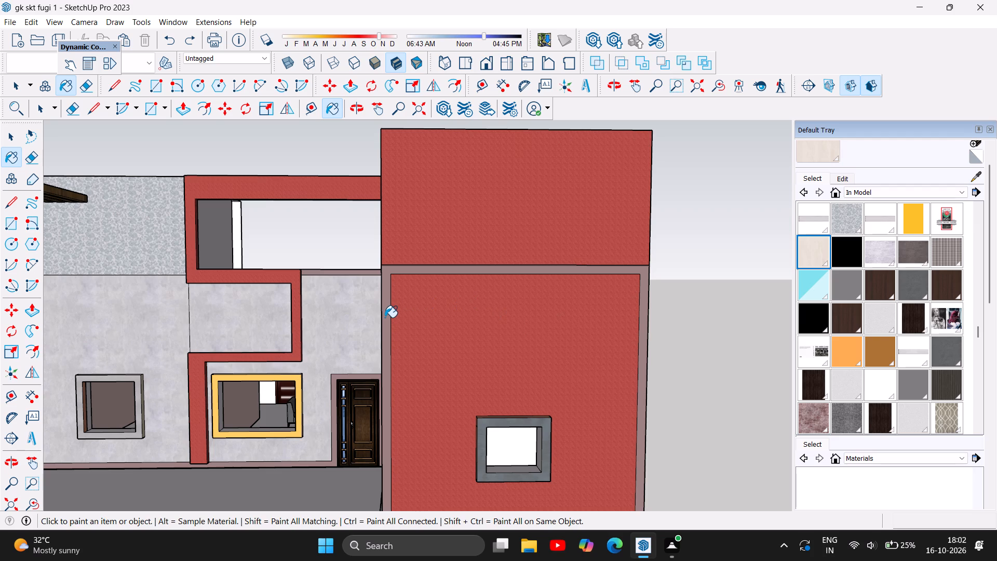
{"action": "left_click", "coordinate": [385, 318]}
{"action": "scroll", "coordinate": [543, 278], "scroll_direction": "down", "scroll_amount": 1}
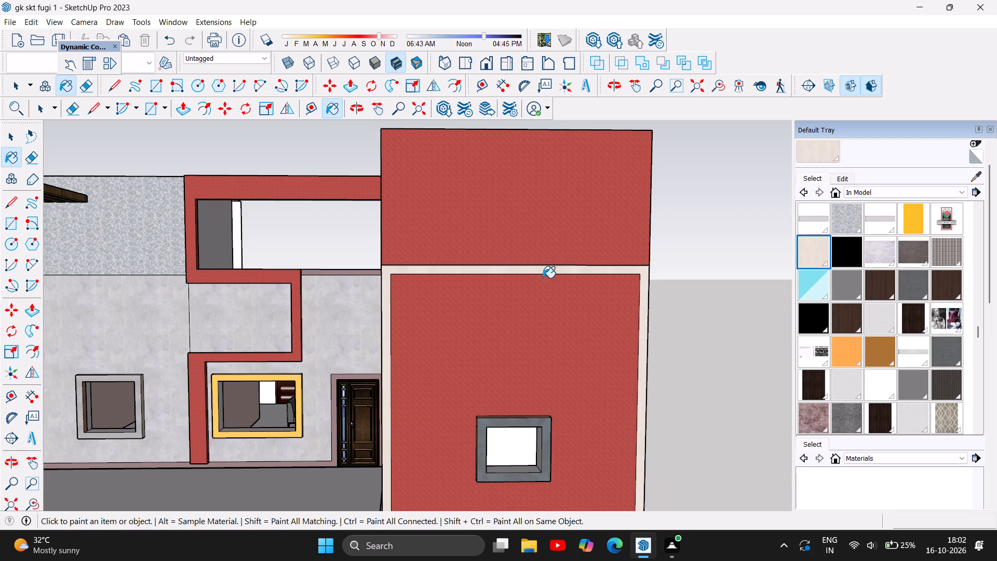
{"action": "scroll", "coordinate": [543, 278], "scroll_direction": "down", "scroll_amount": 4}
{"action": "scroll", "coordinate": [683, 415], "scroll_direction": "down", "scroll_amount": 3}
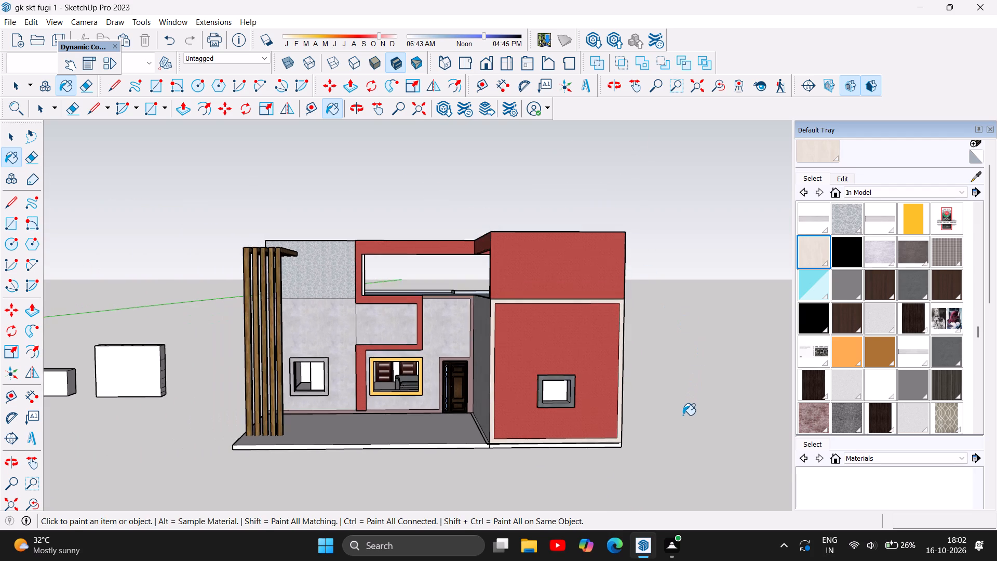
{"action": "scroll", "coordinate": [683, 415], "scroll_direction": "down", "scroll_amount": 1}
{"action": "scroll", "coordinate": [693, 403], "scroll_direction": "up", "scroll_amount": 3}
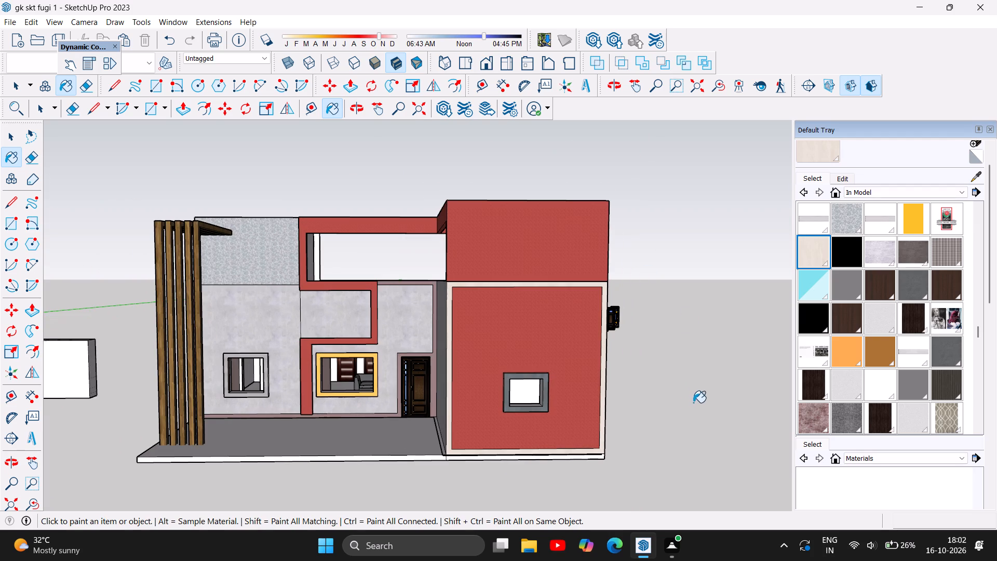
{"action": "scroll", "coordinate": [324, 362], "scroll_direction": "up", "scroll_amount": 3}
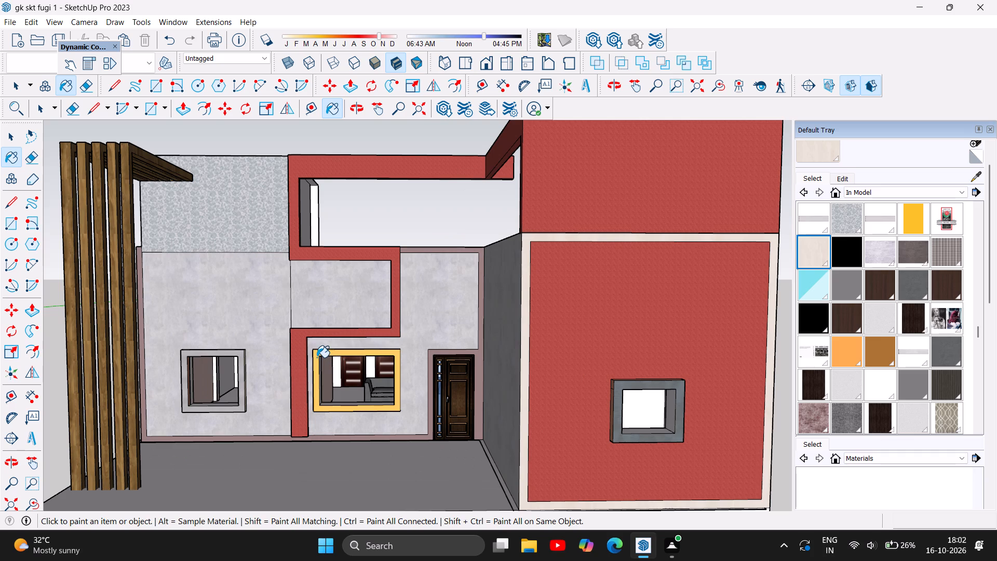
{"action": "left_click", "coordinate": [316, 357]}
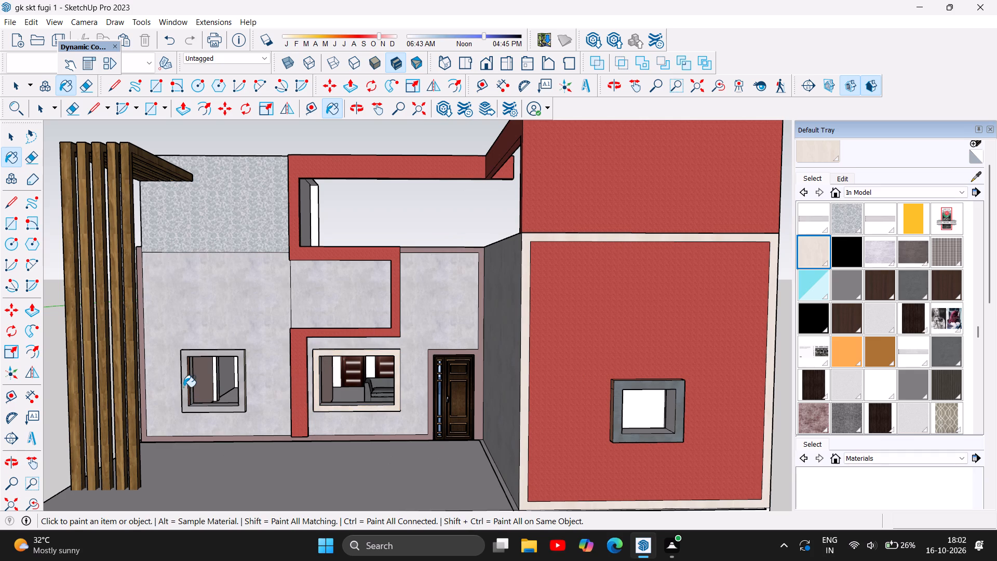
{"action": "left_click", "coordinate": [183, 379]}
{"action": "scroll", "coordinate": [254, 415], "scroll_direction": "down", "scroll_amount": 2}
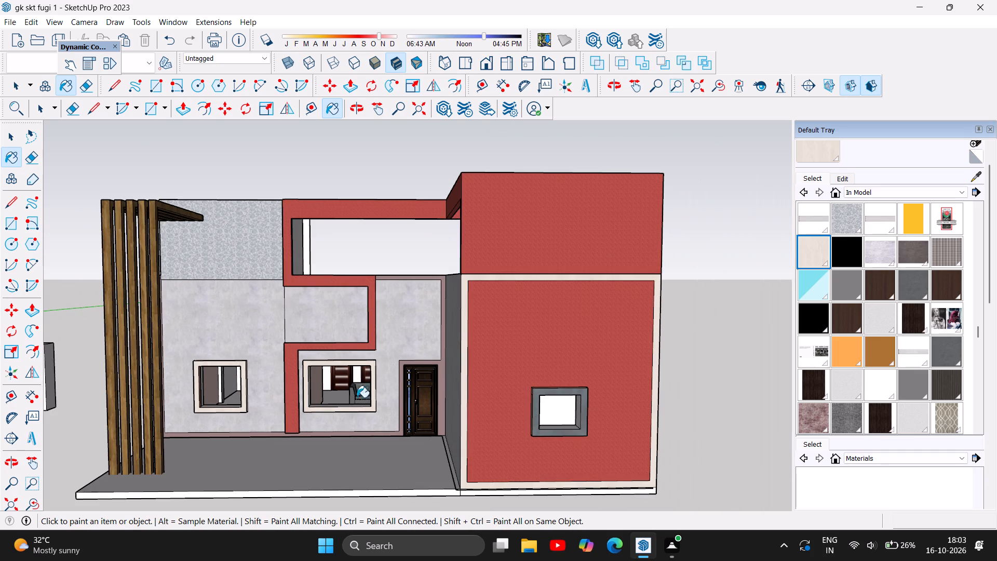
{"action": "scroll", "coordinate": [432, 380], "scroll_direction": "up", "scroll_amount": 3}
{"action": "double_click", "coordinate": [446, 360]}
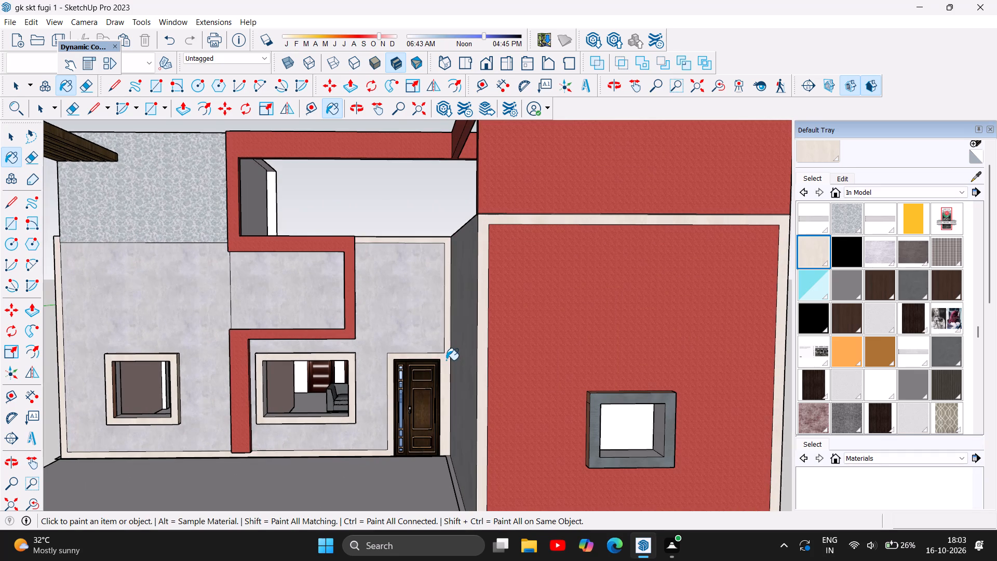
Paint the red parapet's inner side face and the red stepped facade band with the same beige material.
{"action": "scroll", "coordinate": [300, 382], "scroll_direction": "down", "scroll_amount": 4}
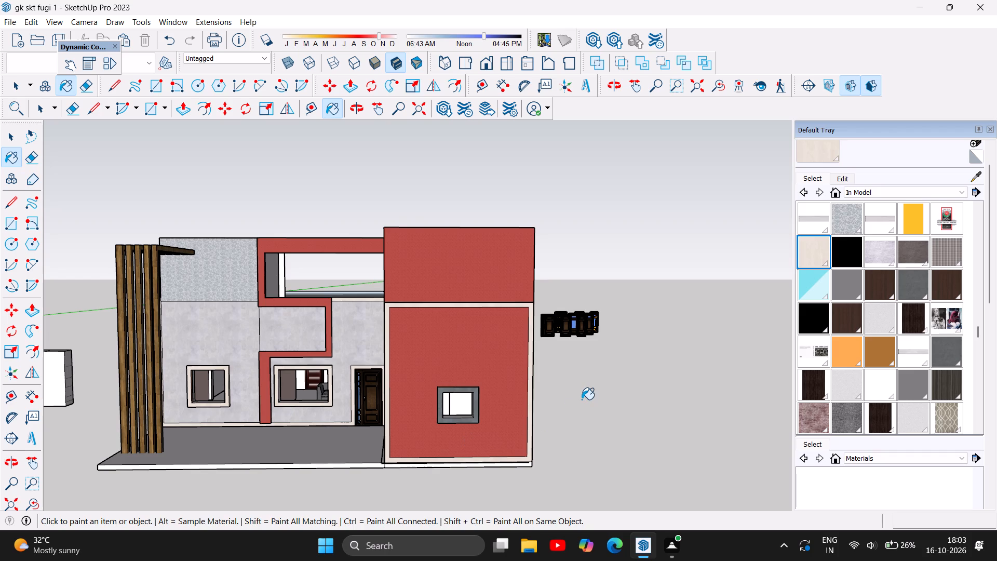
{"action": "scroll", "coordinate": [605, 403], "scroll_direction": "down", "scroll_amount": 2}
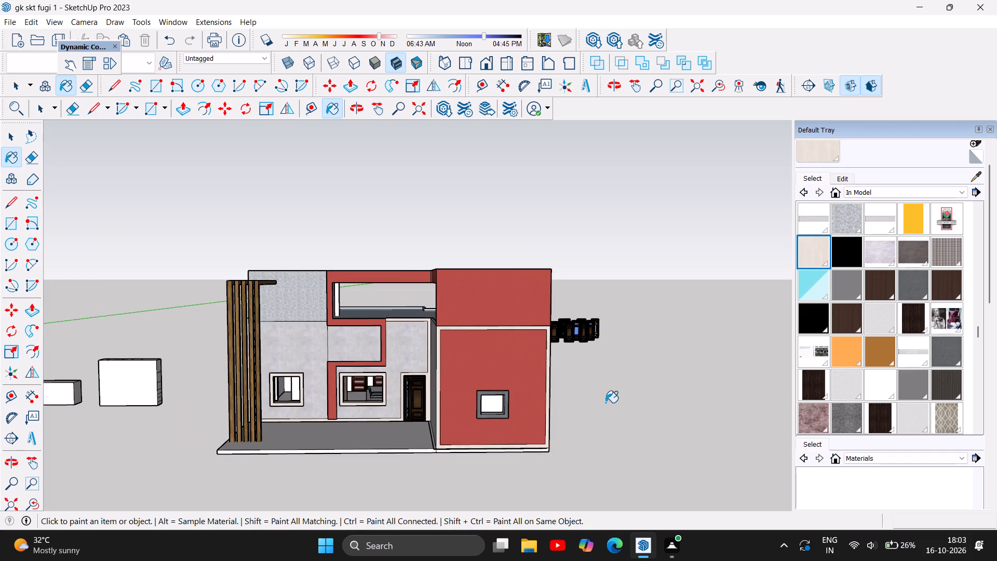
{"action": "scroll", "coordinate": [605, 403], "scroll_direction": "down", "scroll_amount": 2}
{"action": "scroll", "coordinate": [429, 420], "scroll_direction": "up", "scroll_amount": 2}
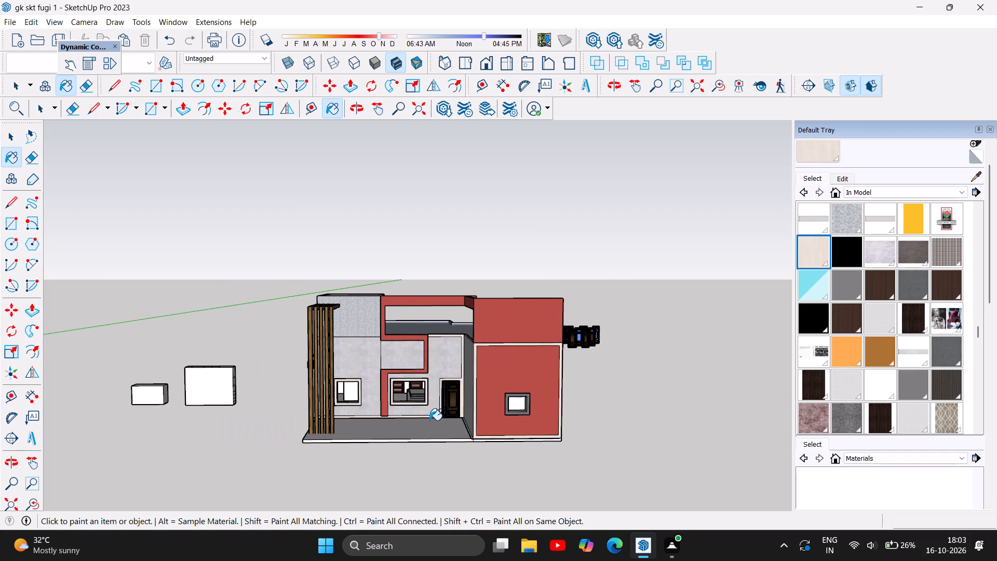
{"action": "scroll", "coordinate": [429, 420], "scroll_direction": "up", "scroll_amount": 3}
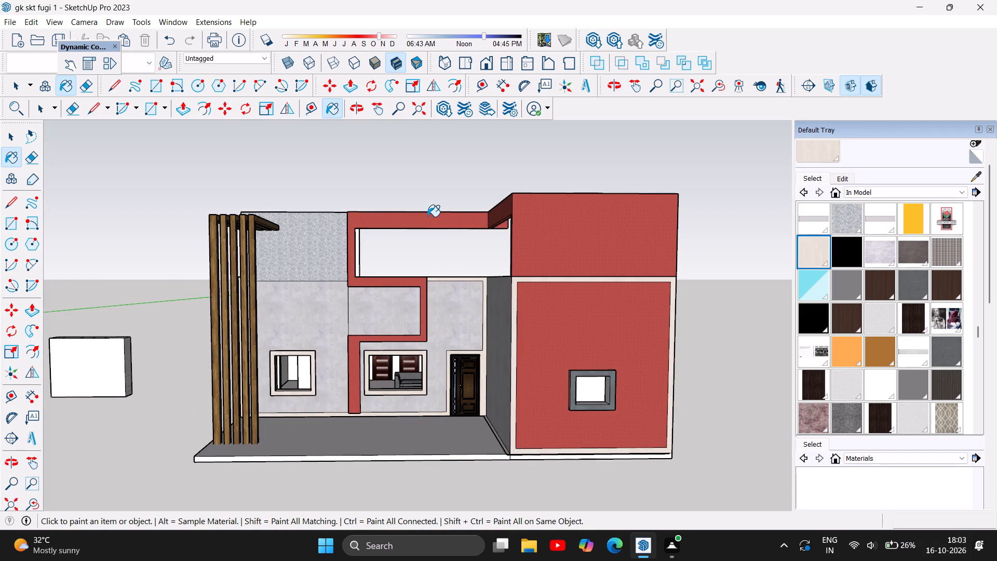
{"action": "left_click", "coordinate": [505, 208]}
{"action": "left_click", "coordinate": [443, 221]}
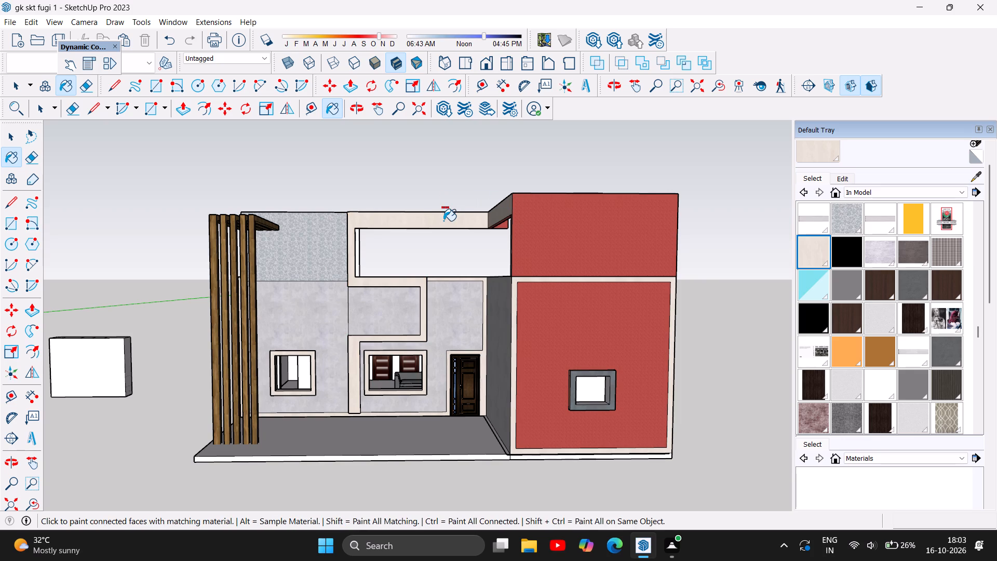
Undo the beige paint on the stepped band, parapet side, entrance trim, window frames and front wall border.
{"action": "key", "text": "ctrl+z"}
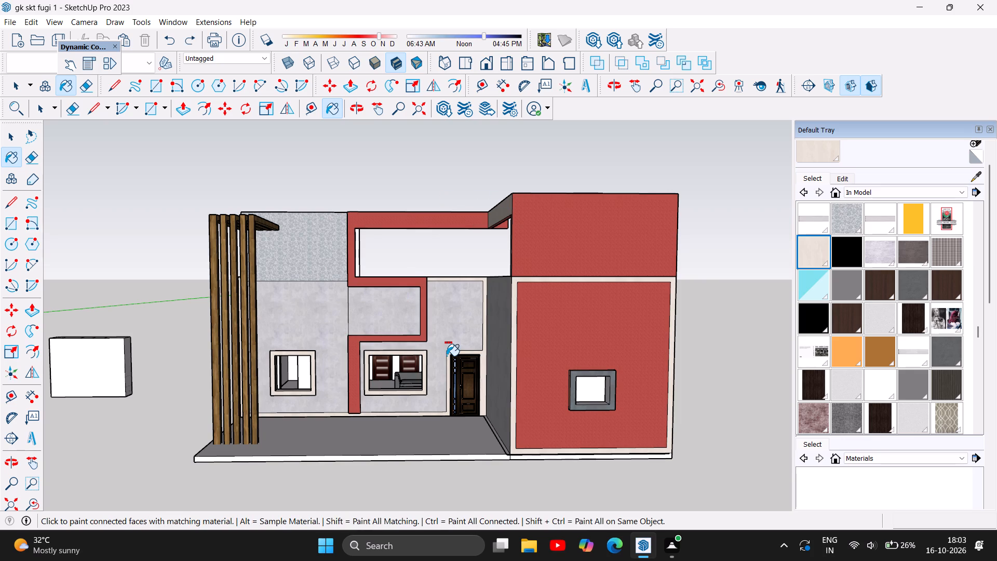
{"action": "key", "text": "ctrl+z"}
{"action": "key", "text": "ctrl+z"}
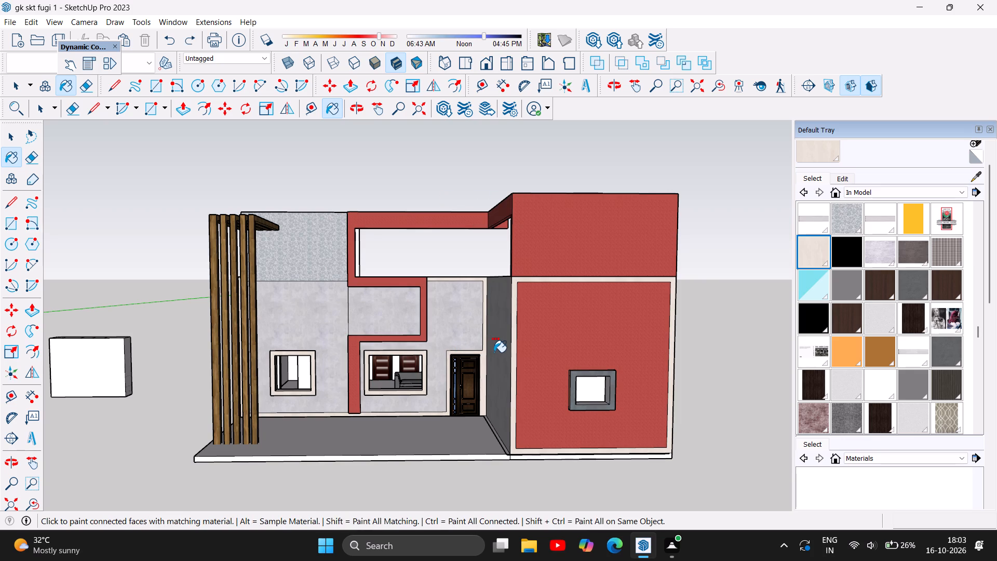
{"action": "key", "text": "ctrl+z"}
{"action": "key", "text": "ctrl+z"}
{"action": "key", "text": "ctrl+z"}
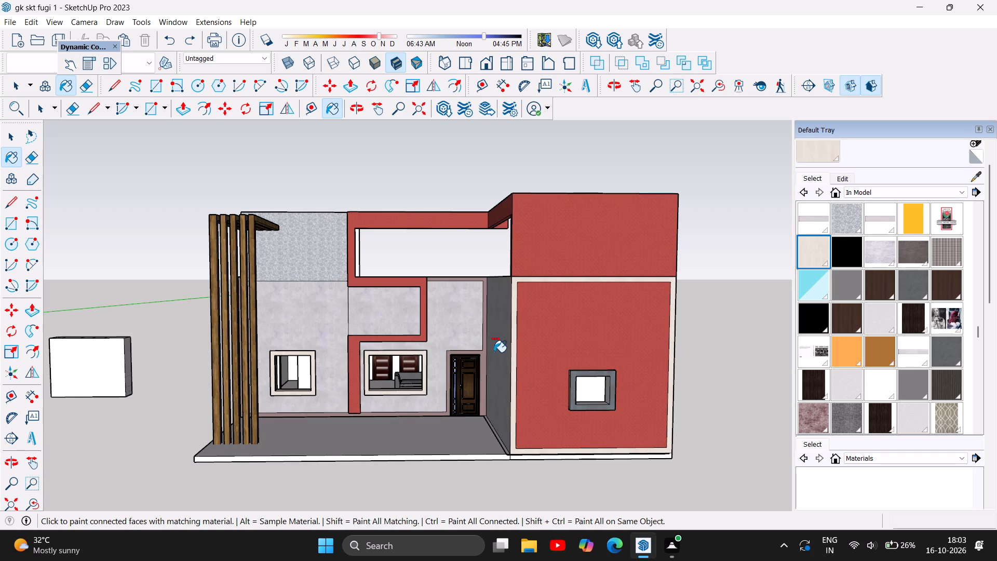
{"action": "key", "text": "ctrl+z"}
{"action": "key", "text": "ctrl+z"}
Paint the red front wall's border and all three facade window frames with the muted steel-blue material.
{"action": "scroll", "coordinate": [882, 356], "scroll_direction": "up", "scroll_amount": 5}
{"action": "scroll", "coordinate": [910, 323], "scroll_direction": "up", "scroll_amount": 1}
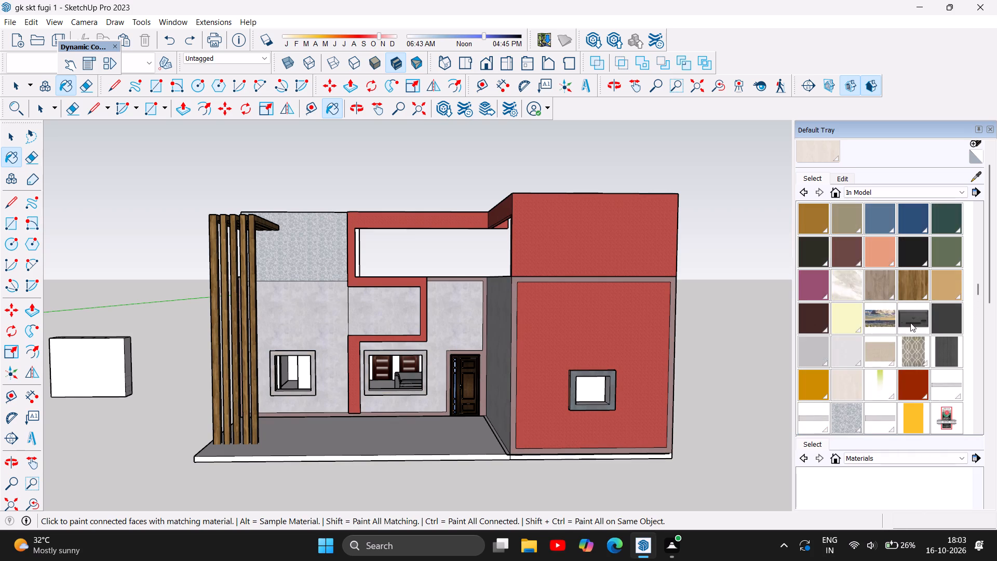
{"action": "scroll", "coordinate": [910, 323], "scroll_direction": "up", "scroll_amount": 1}
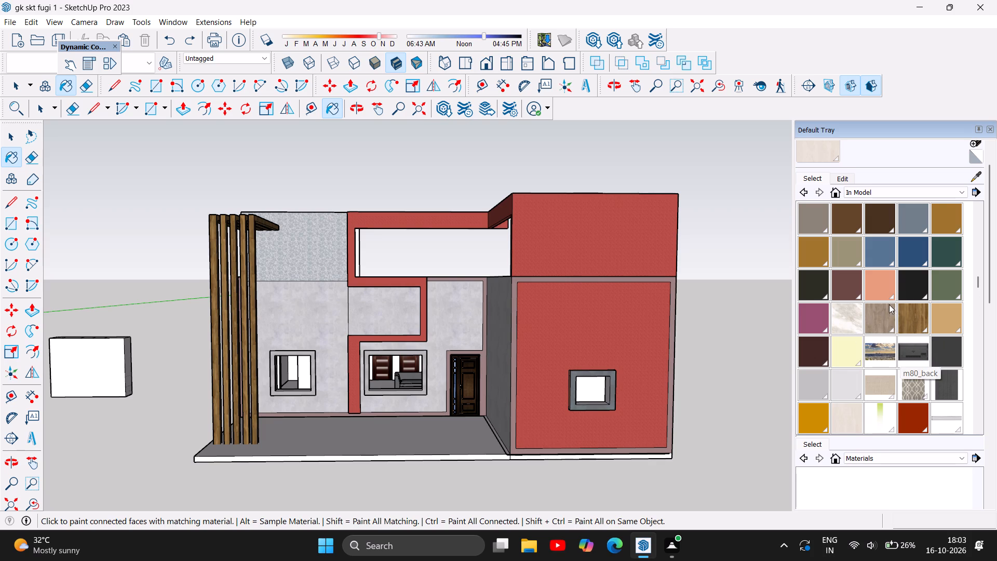
{"action": "left_click", "coordinate": [869, 250]}
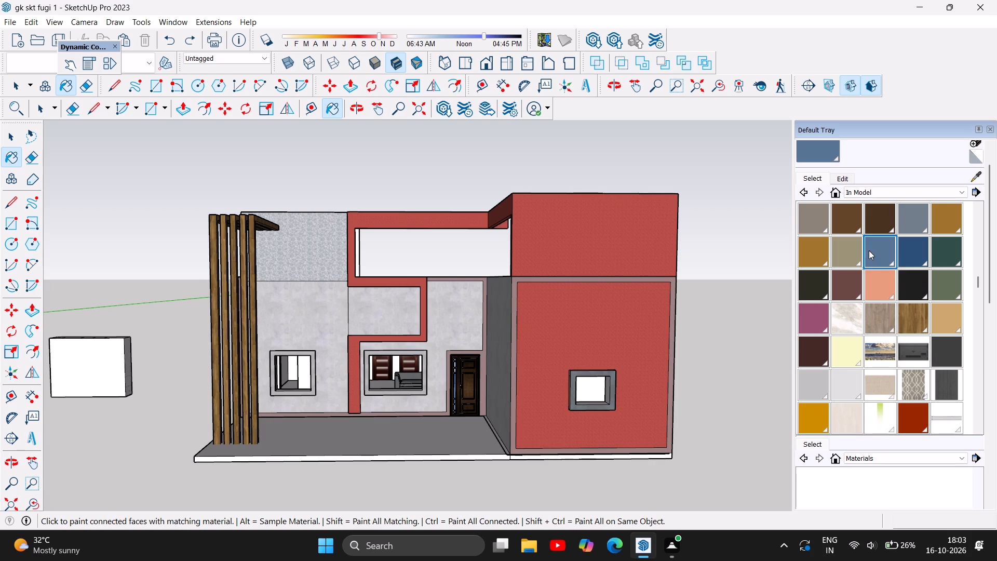
{"action": "left_click", "coordinate": [573, 377]}
{"action": "left_click", "coordinate": [513, 326]}
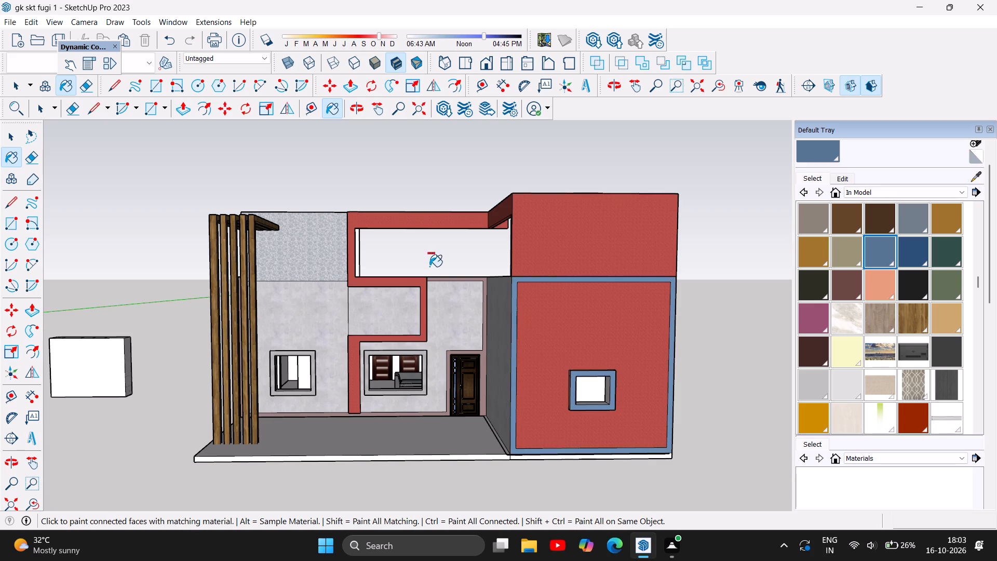
{"action": "double_click", "coordinate": [425, 357]}
{"action": "left_click", "coordinate": [312, 355]}
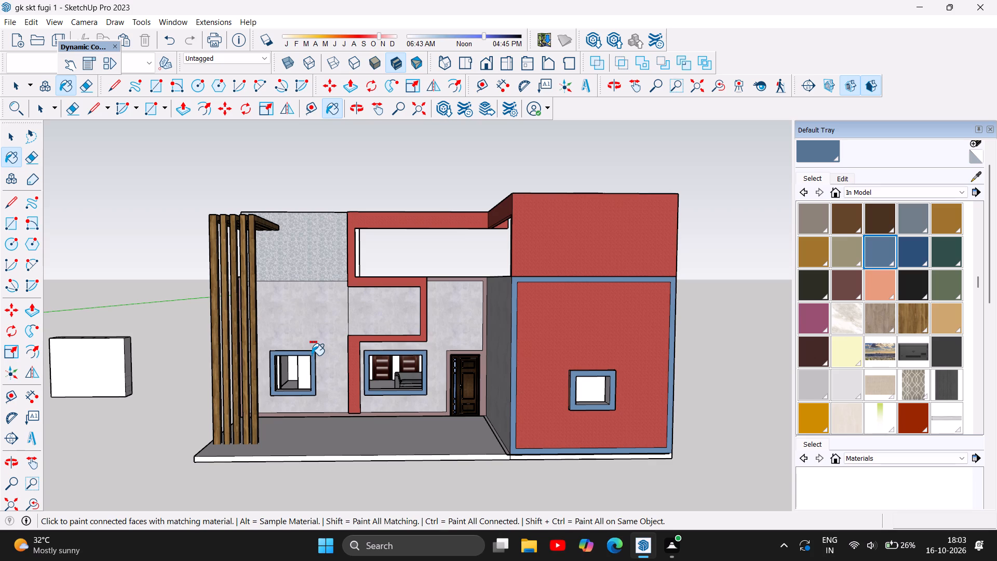
Examine the whole front facade with its blue window frames and wall border from several distances.
{"action": "scroll", "coordinate": [483, 431], "scroll_direction": "down", "scroll_amount": 4}
{"action": "scroll", "coordinate": [455, 429], "scroll_direction": "up", "scroll_amount": 2}
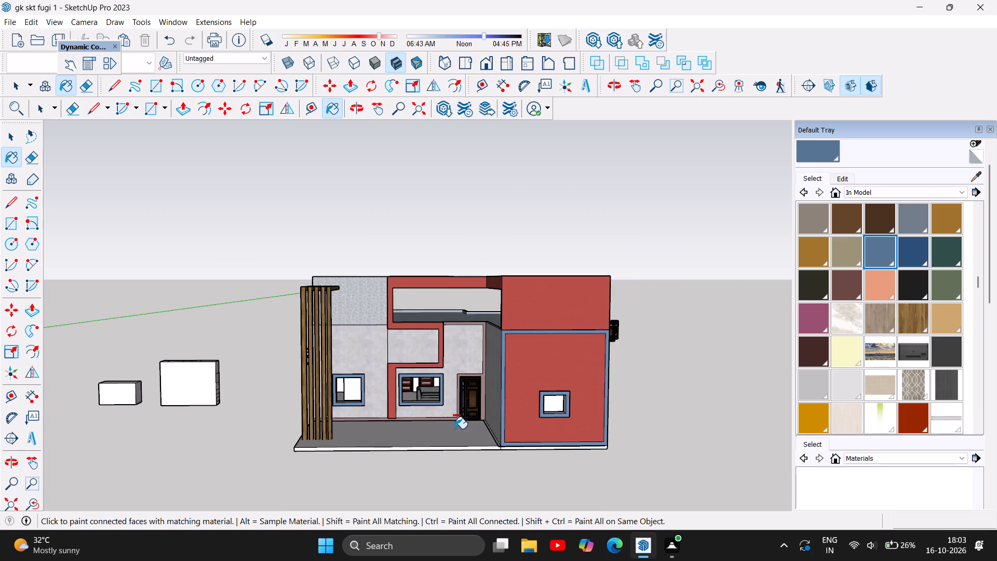
{"action": "scroll", "coordinate": [455, 429], "scroll_direction": "up", "scroll_amount": 2}
{"action": "scroll", "coordinate": [393, 414], "scroll_direction": "up", "scroll_amount": 2}
{"action": "scroll", "coordinate": [384, 392], "scroll_direction": "down", "scroll_amount": 4}
{"action": "scroll", "coordinate": [391, 389], "scroll_direction": "up", "scroll_amount": 2}
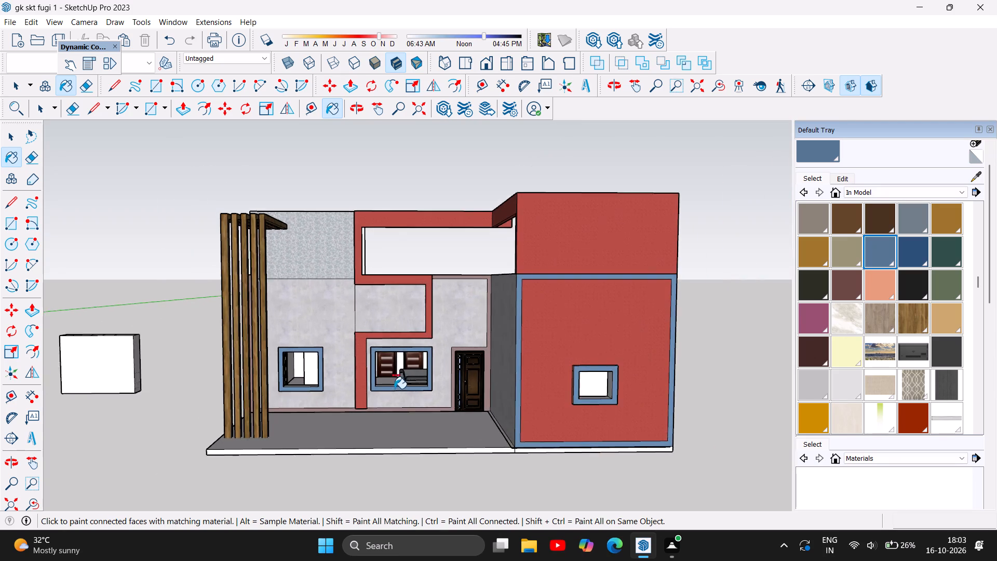
{"action": "scroll", "coordinate": [394, 389], "scroll_direction": "up", "scroll_amount": 1}
{"action": "scroll", "coordinate": [484, 354], "scroll_direction": "down", "scroll_amount": 5}
{"action": "scroll", "coordinate": [501, 299], "scroll_direction": "up", "scroll_amount": 2}
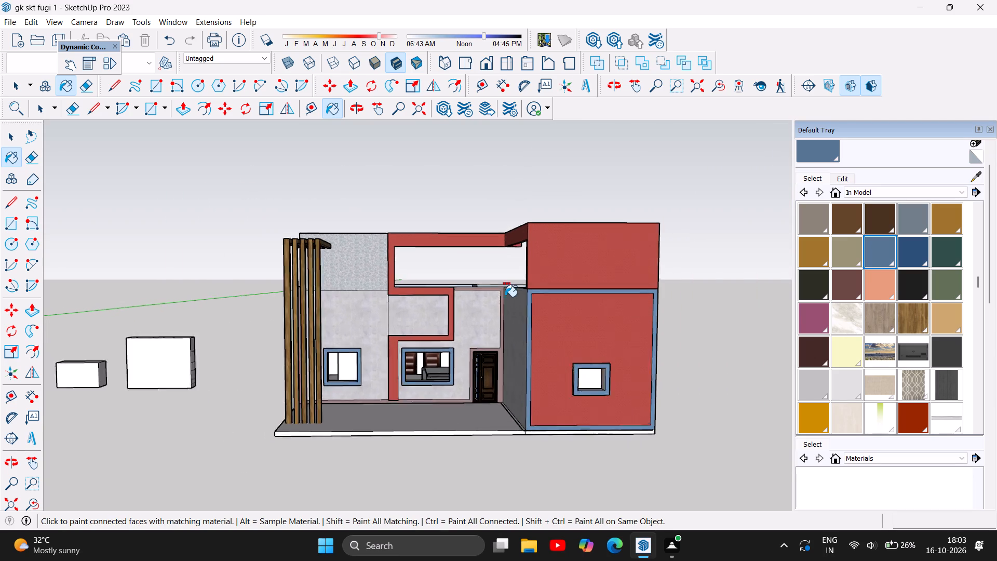
Repeat the previous Push/Pull distance on the underside of the red band above the terrace opening.
{"action": "scroll", "coordinate": [505, 297], "scroll_direction": "up", "scroll_amount": 2}
{"action": "scroll", "coordinate": [541, 268], "scroll_direction": "up", "scroll_amount": 4}
{"action": "scroll", "coordinate": [511, 199], "scroll_direction": "up", "scroll_amount": 3}
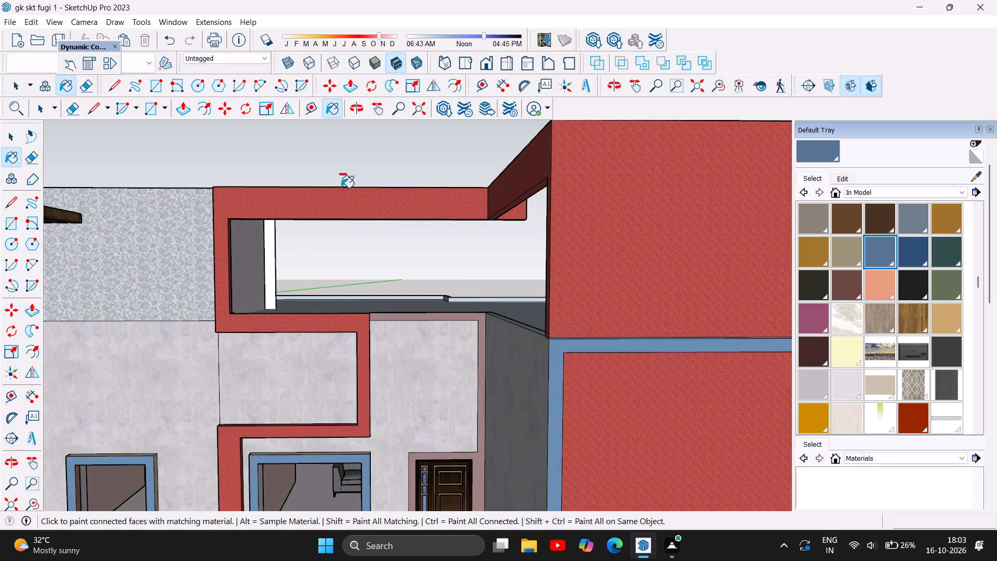
{"action": "left_click", "coordinate": [181, 107]}
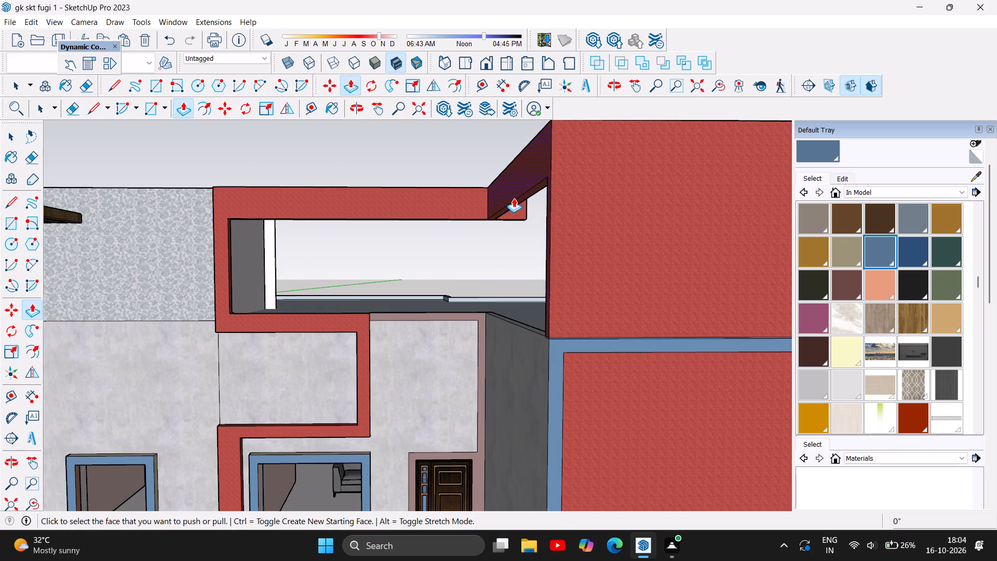
{"action": "double_click", "coordinate": [522, 198]}
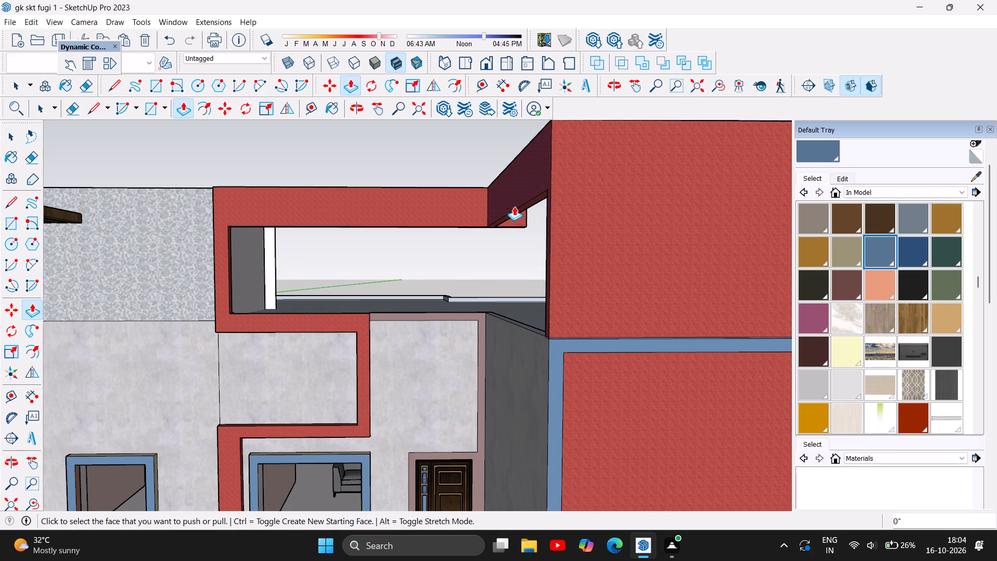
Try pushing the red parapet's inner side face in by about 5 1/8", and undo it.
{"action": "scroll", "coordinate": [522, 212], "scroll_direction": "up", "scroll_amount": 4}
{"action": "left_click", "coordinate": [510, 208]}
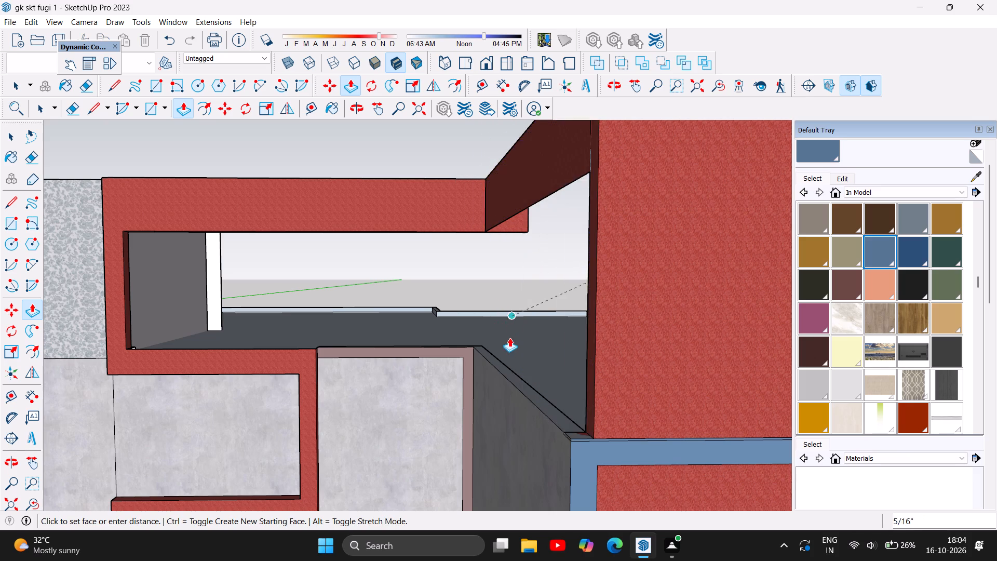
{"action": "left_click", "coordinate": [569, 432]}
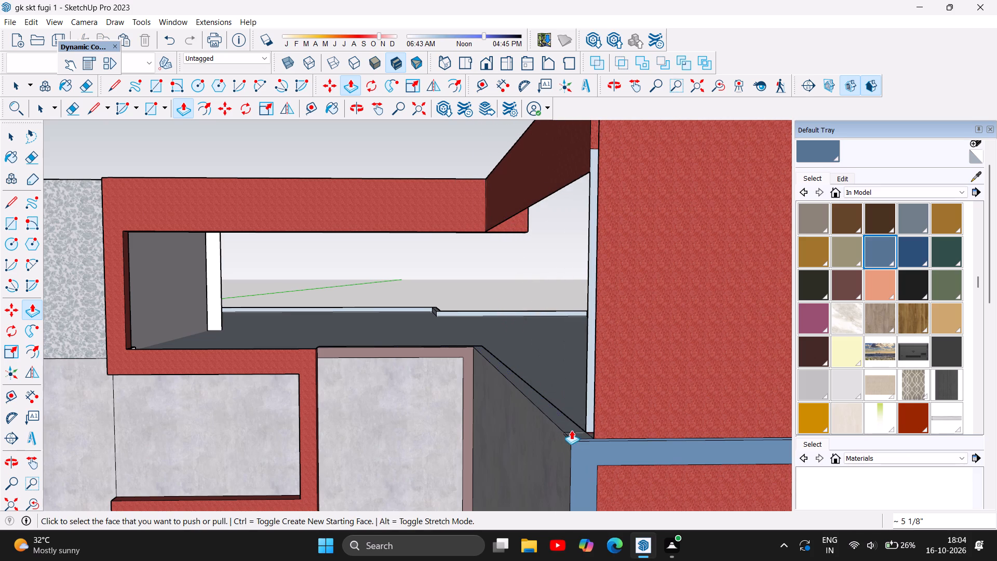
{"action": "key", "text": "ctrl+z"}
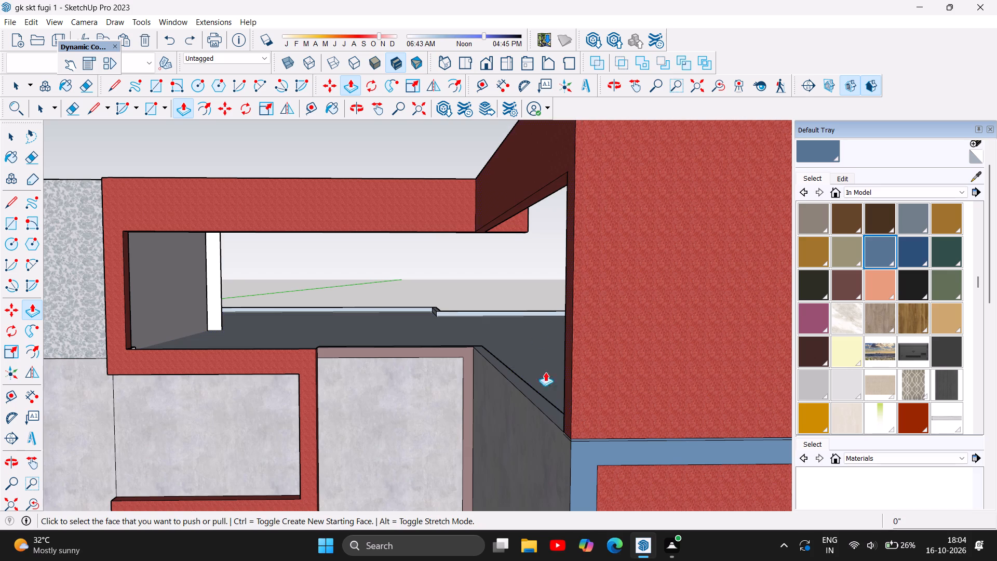
Pull the underside of the red band down about 4' 11 9/16" to close the terrace opening with a solid parapet.
{"action": "scroll", "coordinate": [524, 190], "scroll_direction": "up", "scroll_amount": 3}
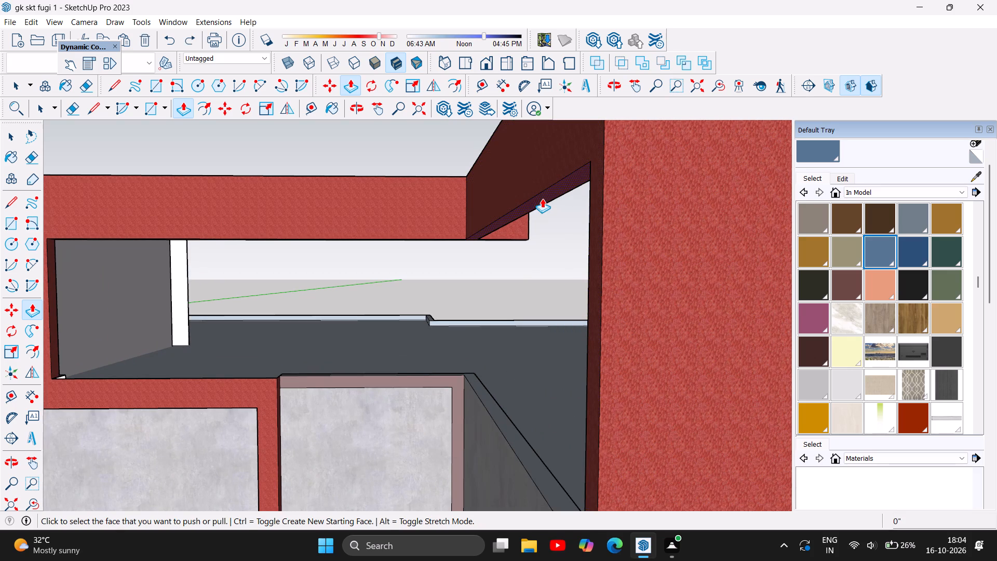
{"action": "left_click", "coordinate": [542, 198]}
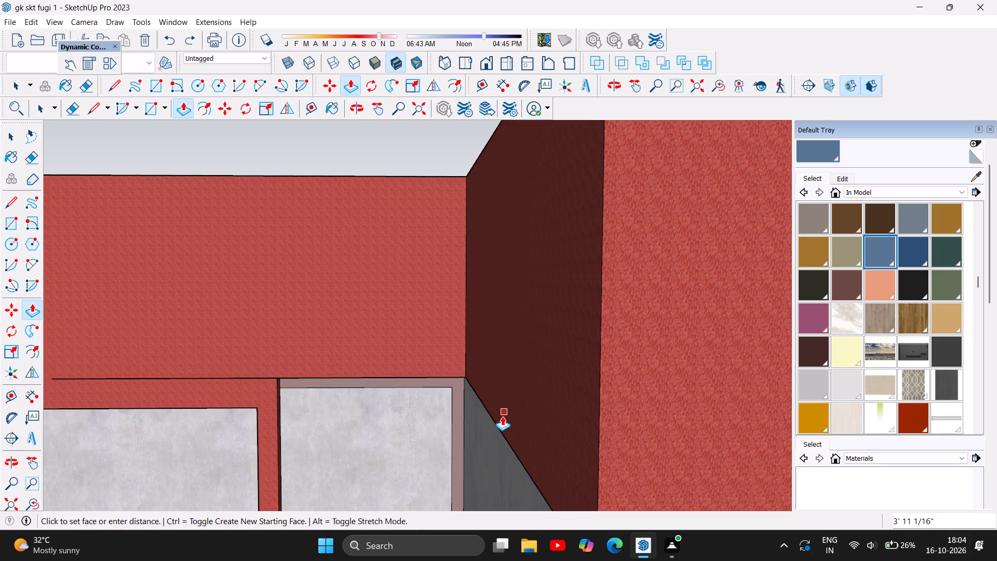
{"action": "left_click", "coordinate": [504, 430]}
{"action": "scroll", "coordinate": [401, 355], "scroll_direction": "down", "scroll_amount": 4}
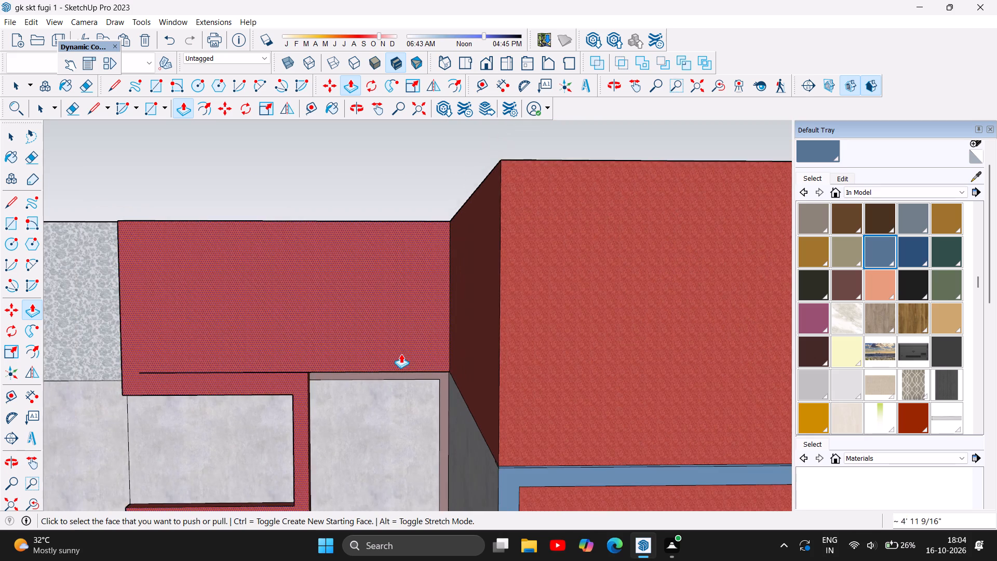
Delete the leftover horizontal edge across the lower part of the red parapet's front face.
{"action": "scroll", "coordinate": [400, 349], "scroll_direction": "down", "scroll_amount": 11}
{"action": "scroll", "coordinate": [440, 285], "scroll_direction": "down", "scroll_amount": 5}
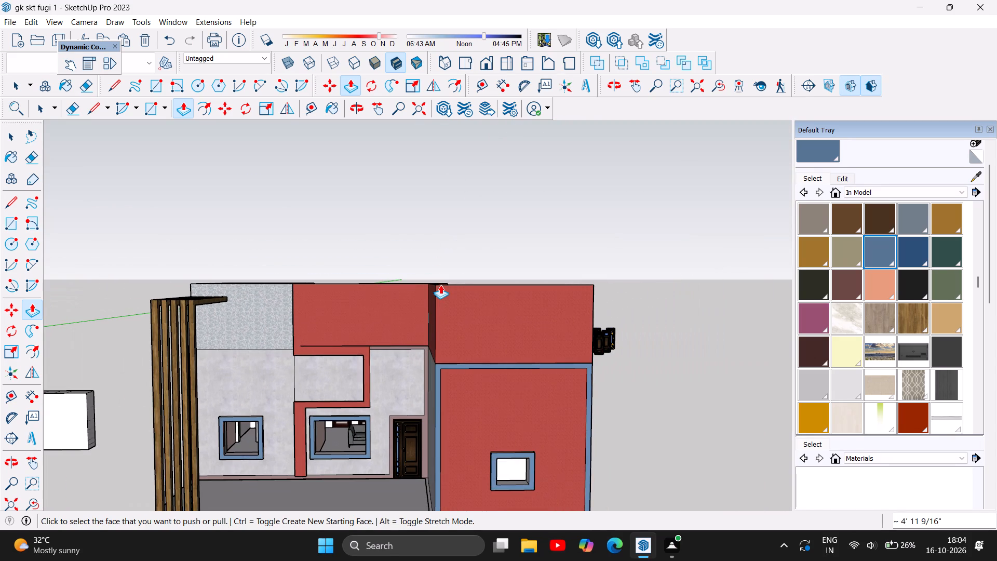
{"action": "scroll", "coordinate": [485, 236], "scroll_direction": "down", "scroll_amount": 4}
{"action": "scroll", "coordinate": [407, 301], "scroll_direction": "up", "scroll_amount": 1}
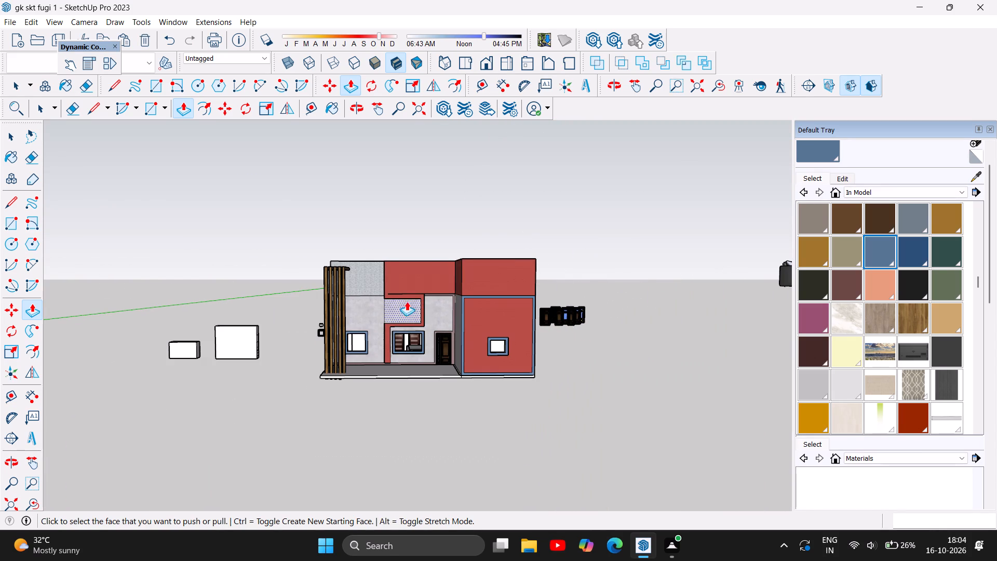
{"action": "scroll", "coordinate": [407, 301], "scroll_direction": "up", "scroll_amount": 1}
{"action": "scroll", "coordinate": [380, 264], "scroll_direction": "up", "scroll_amount": 5}
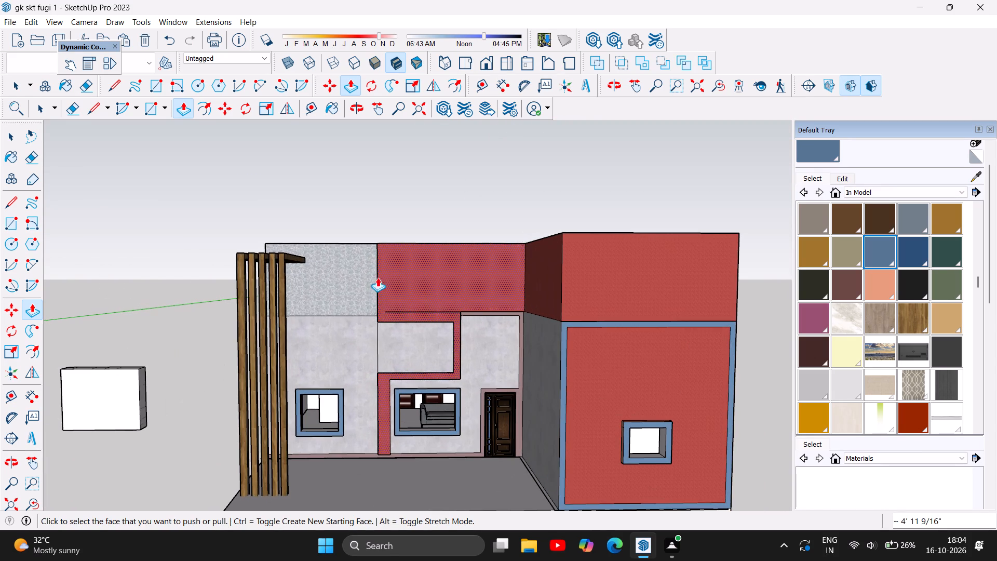
{"action": "scroll", "coordinate": [387, 296], "scroll_direction": "up", "scroll_amount": 2}
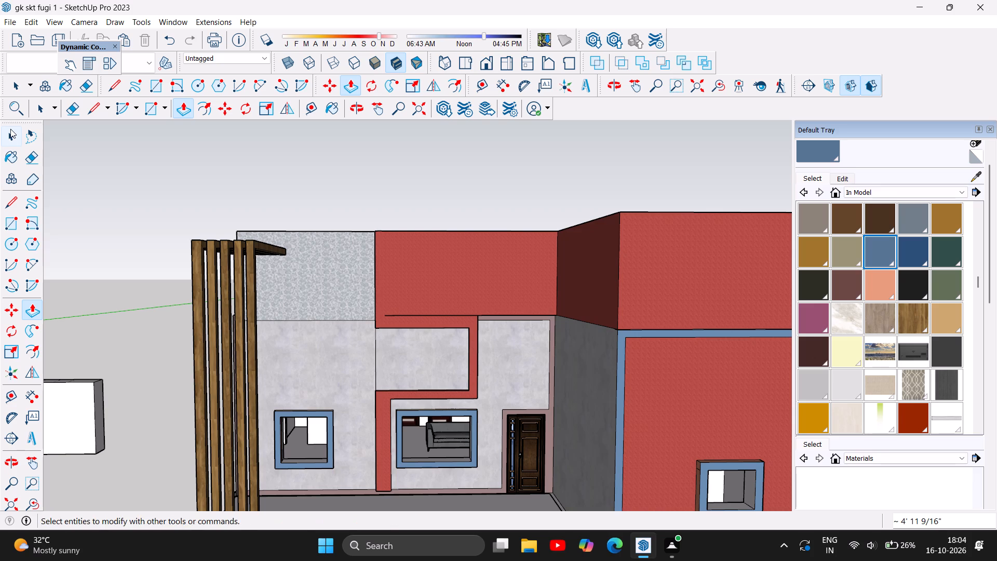
{"action": "left_click", "coordinate": [10, 129]}
{"action": "left_click", "coordinate": [430, 316]}
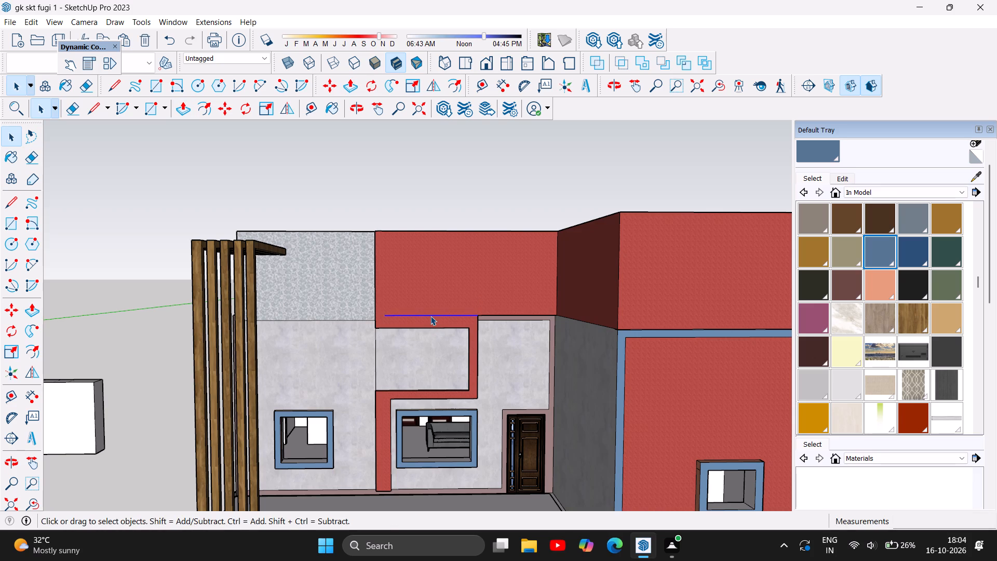
{"action": "key", "text": "Delete"}
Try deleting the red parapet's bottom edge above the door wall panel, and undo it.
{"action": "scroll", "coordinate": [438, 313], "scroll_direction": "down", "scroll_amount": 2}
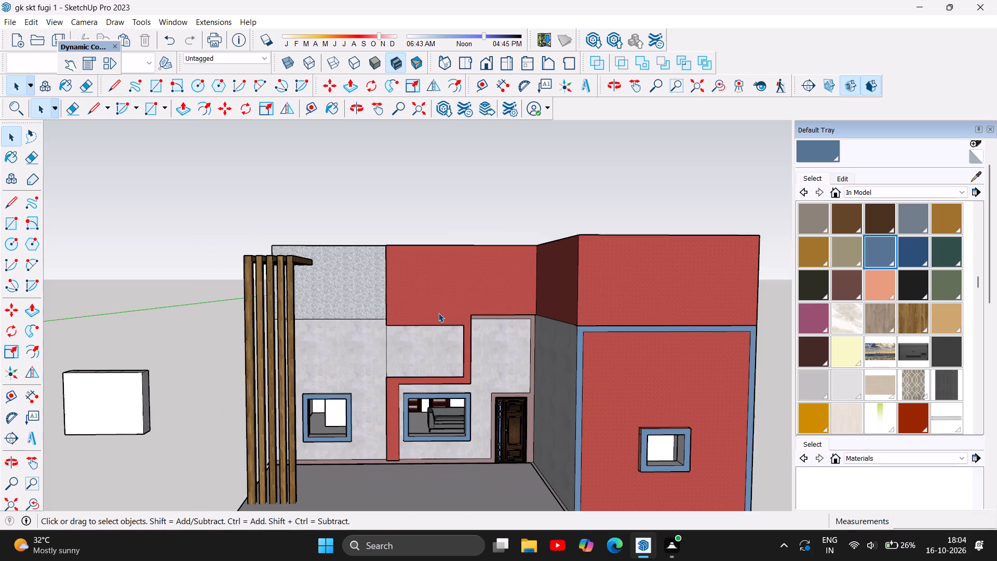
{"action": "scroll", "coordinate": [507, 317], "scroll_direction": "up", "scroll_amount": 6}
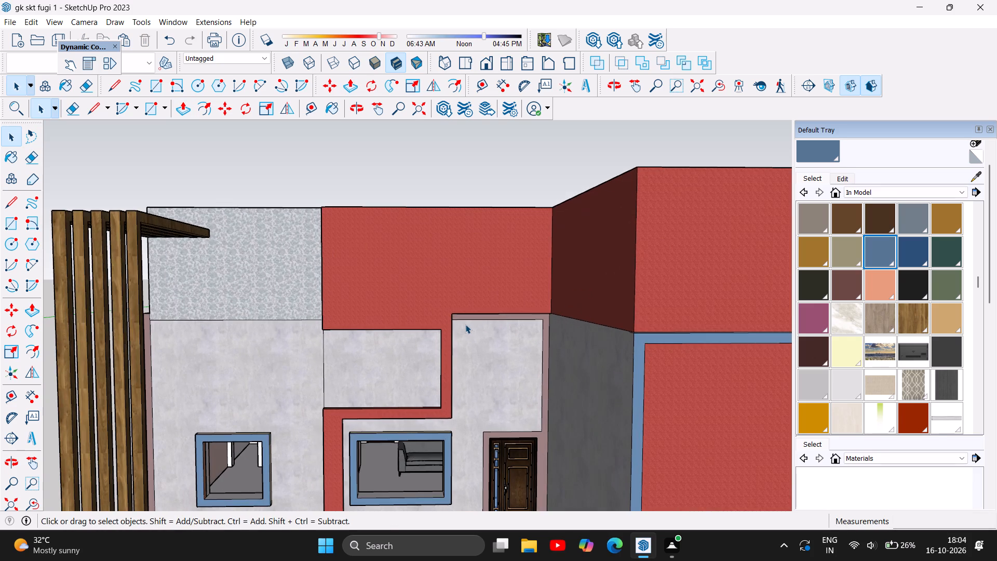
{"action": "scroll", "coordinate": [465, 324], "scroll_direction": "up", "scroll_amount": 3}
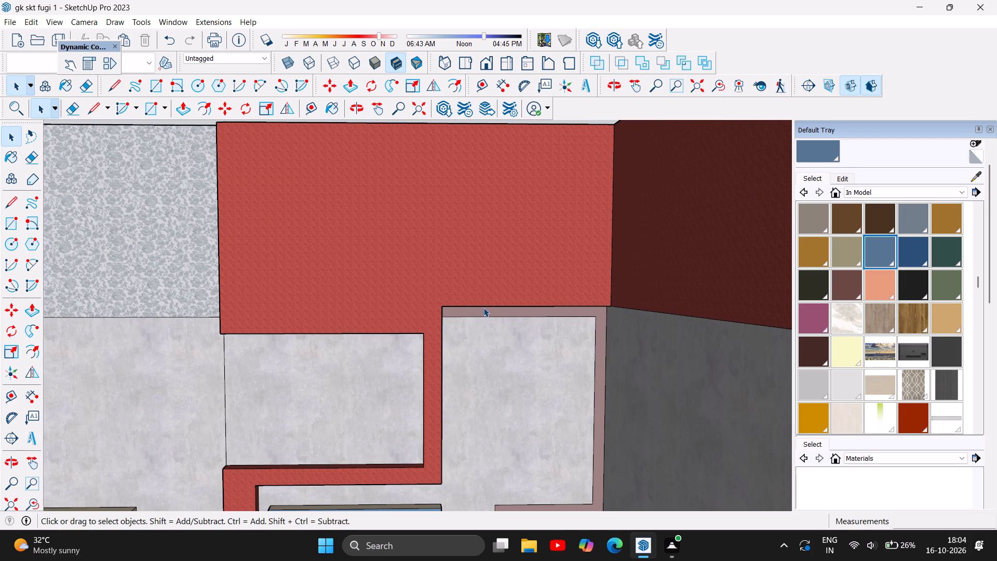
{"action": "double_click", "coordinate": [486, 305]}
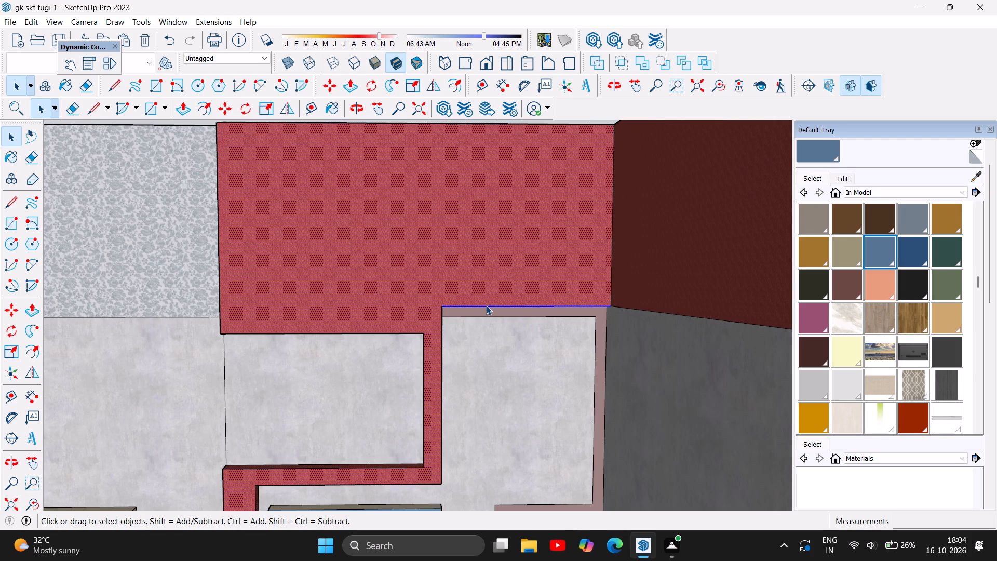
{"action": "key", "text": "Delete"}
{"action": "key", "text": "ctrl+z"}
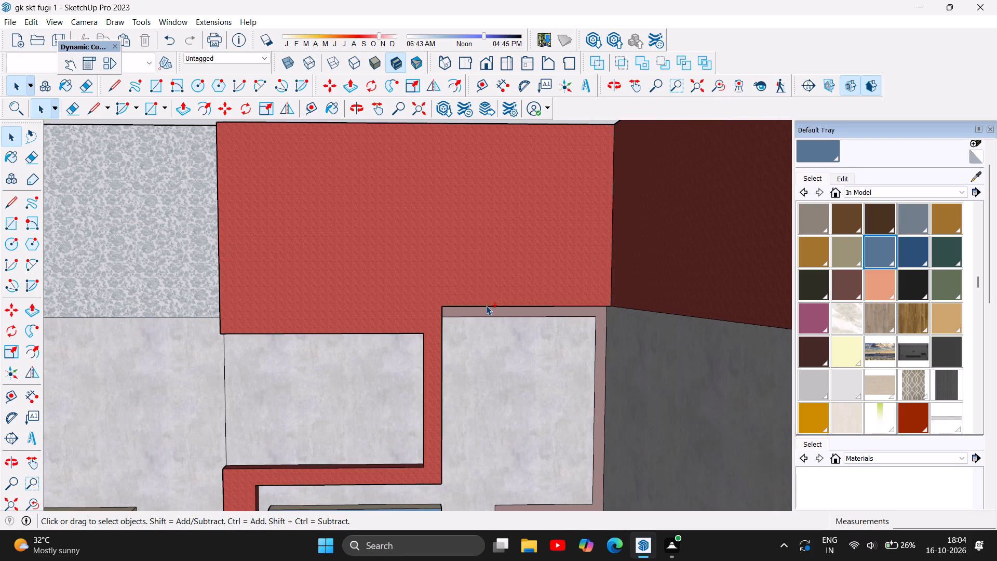
Examine the reshaped red parapet and the whole front elevation from several distances and angles.
{"action": "double_click", "coordinate": [443, 312]}
{"action": "scroll", "coordinate": [470, 353], "scroll_direction": "down", "scroll_amount": 12}
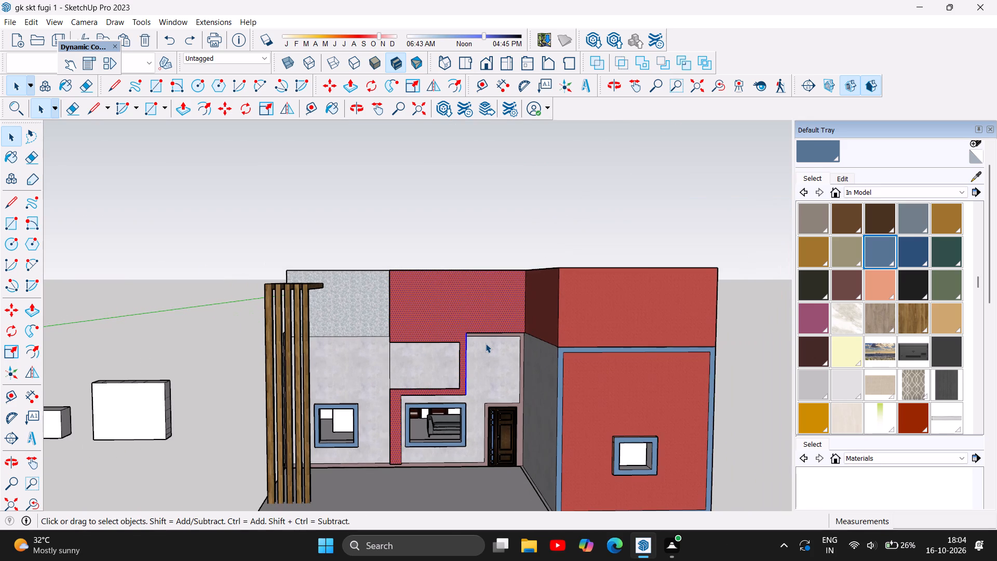
{"action": "key", "text": "Escape"}
{"action": "scroll", "coordinate": [522, 362], "scroll_direction": "up", "scroll_amount": 4}
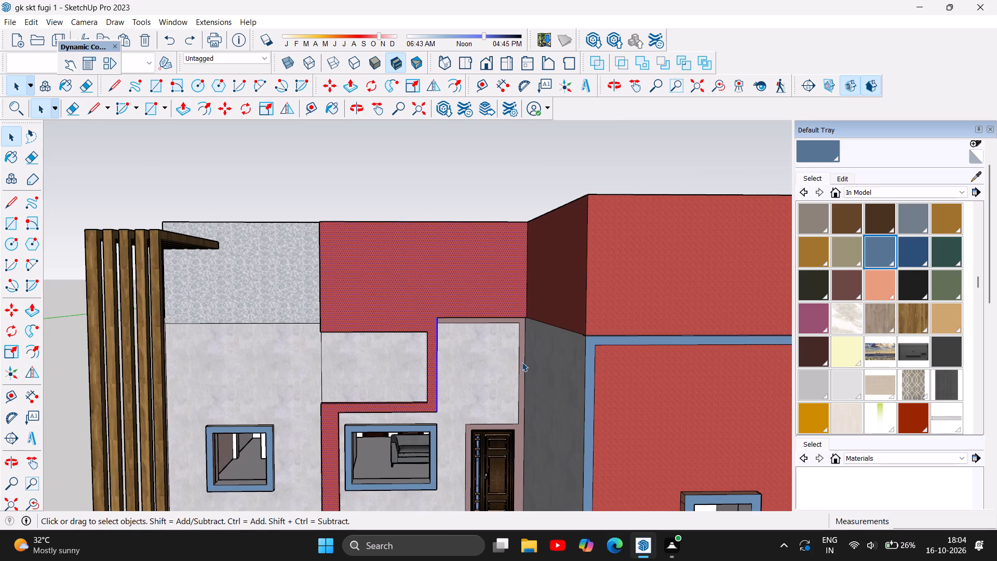
{"action": "left_click", "coordinate": [467, 162]}
{"action": "scroll", "coordinate": [470, 181], "scroll_direction": "down", "scroll_amount": 2}
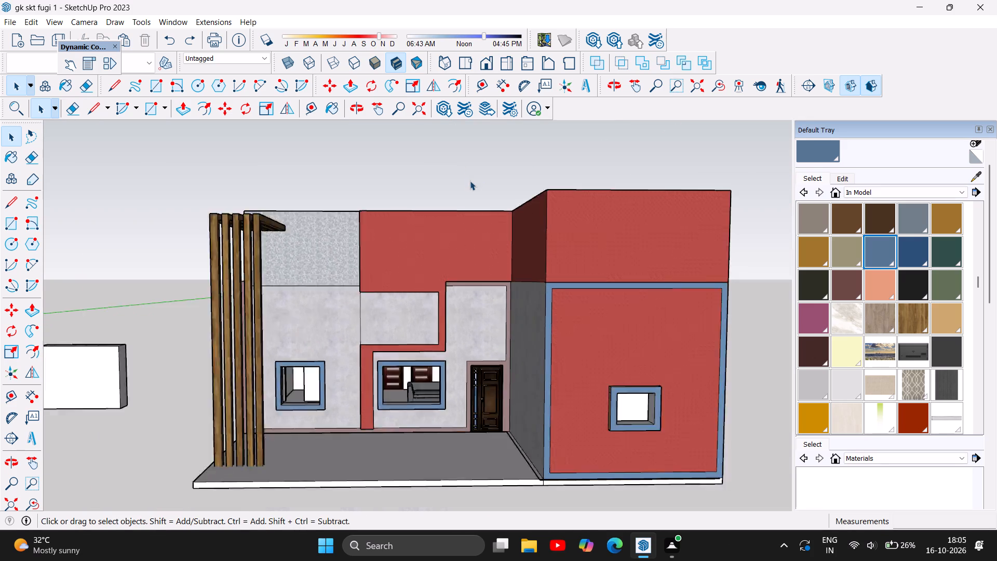
{"action": "scroll", "coordinate": [470, 181], "scroll_direction": "down", "scroll_amount": 1}
{"action": "scroll", "coordinate": [614, 353], "scroll_direction": "up", "scroll_amount": 1}
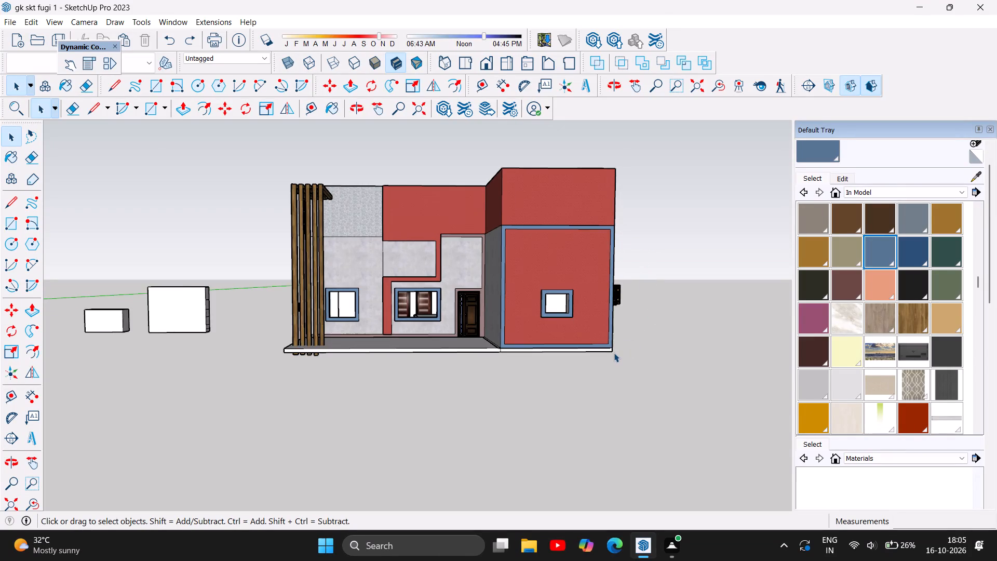
{"action": "scroll", "coordinate": [614, 353], "scroll_direction": "up", "scroll_amount": 1}
{"action": "scroll", "coordinate": [587, 397], "scroll_direction": "down", "scroll_amount": 3}
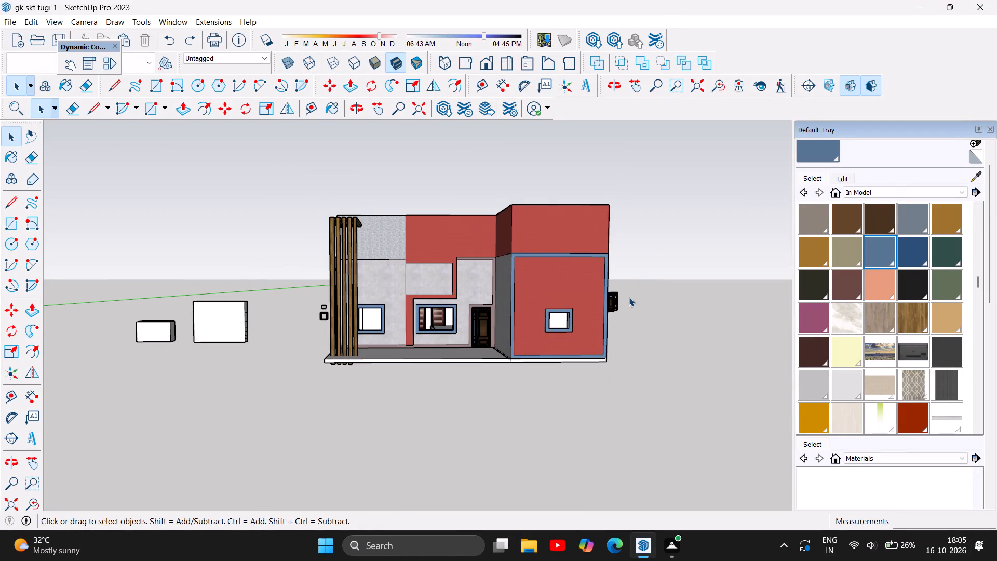
{"action": "left_click", "coordinate": [357, 108]}
{"action": "left_click_drag", "start_coordinate": [323, 322], "coordinate": [585, 370]}
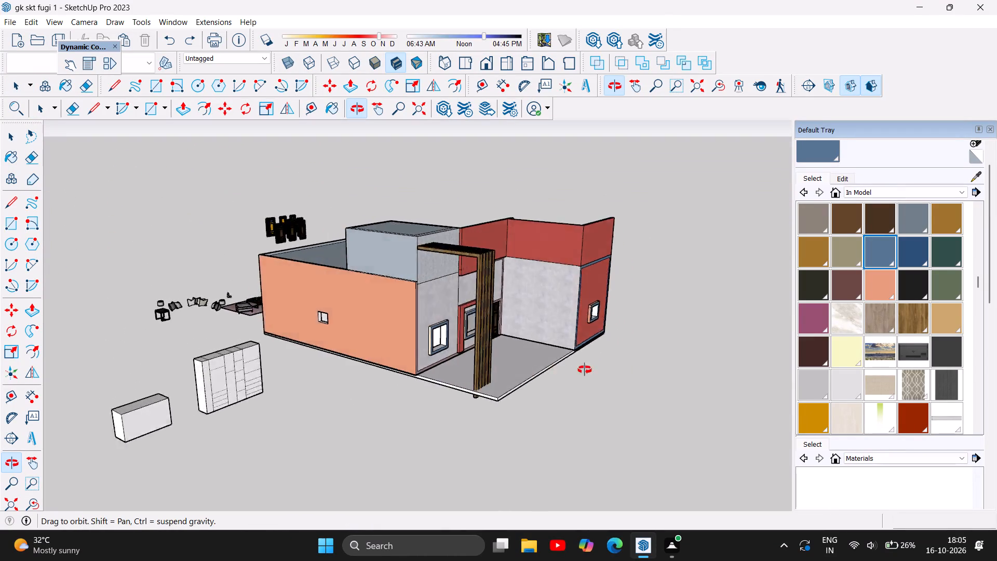
{"action": "left_click_drag", "start_coordinate": [585, 370], "coordinate": [285, 358]}
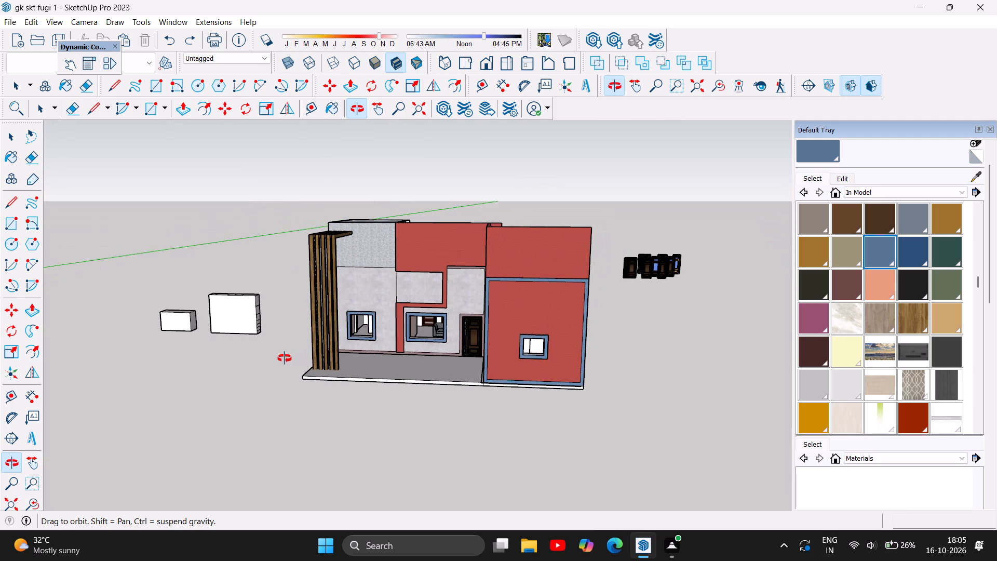
{"action": "left_click_drag", "start_coordinate": [285, 358], "coordinate": [304, 349]}
Draw lines of about 1' 15/16" and 8 11/16" from the recess's upper corner to separate the stepped band from the red parapet.
{"action": "scroll", "coordinate": [480, 270], "scroll_direction": "up", "scroll_amount": 3}
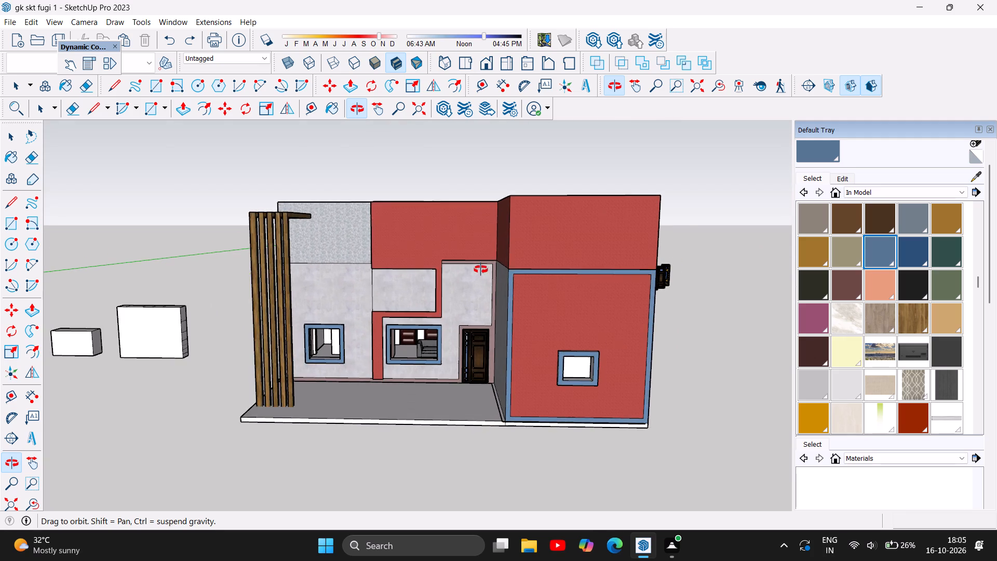
{"action": "scroll", "coordinate": [455, 280], "scroll_direction": "up", "scroll_amount": 11}
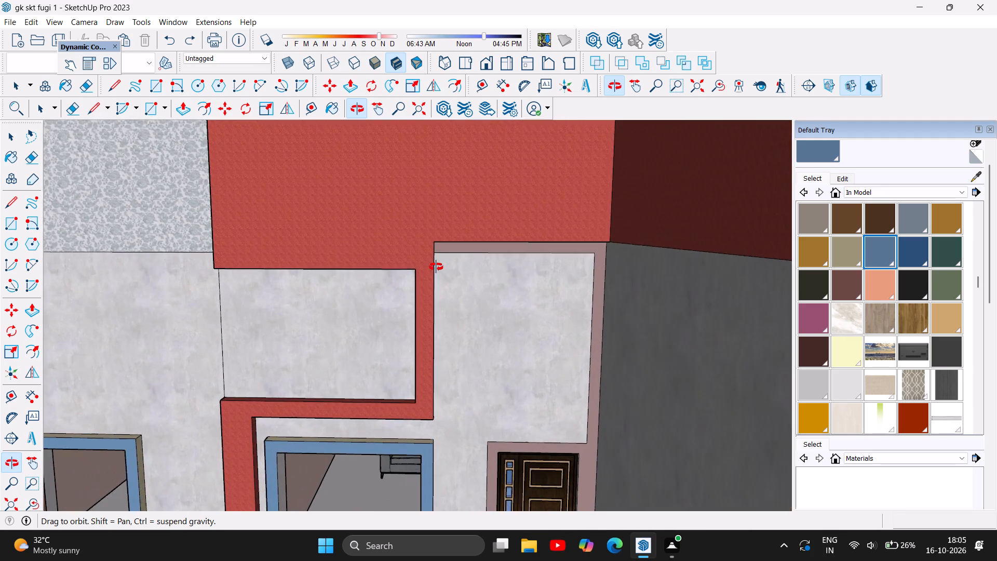
{"action": "scroll", "coordinate": [436, 267], "scroll_direction": "up", "scroll_amount": 7}
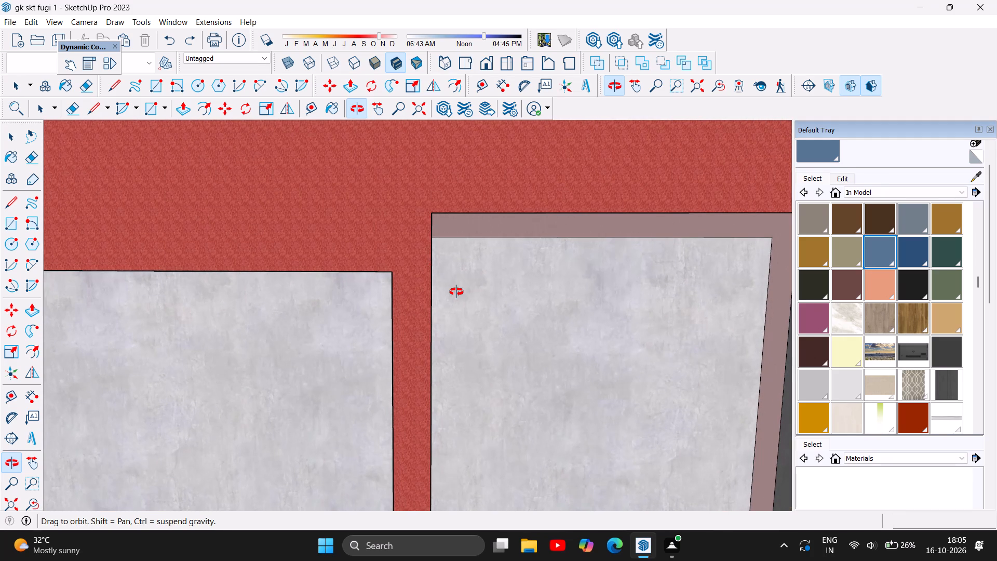
{"action": "scroll", "coordinate": [446, 297], "scroll_direction": "down", "scroll_amount": 4}
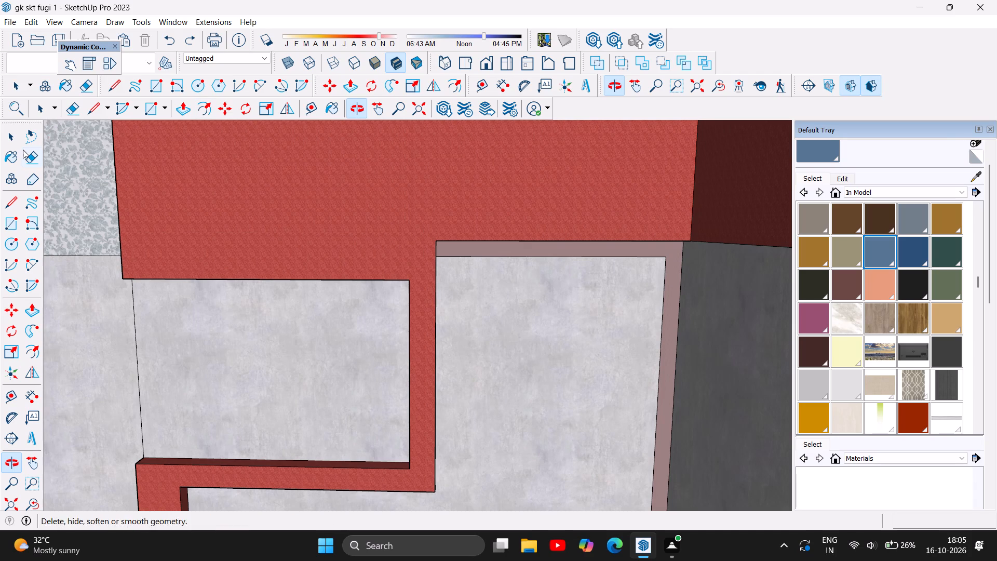
{"action": "left_click", "coordinate": [11, 202]}
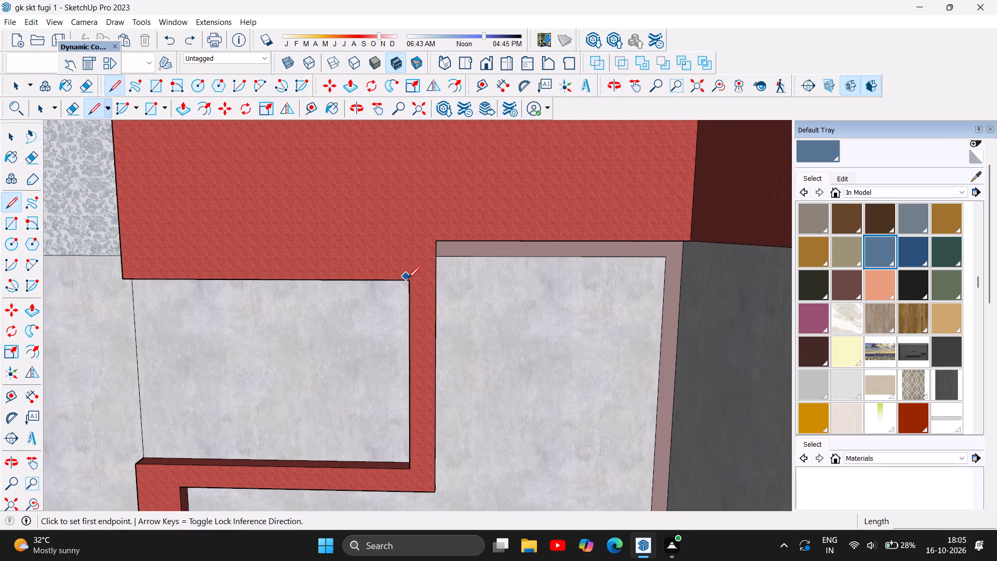
{"action": "left_click", "coordinate": [406, 280]}
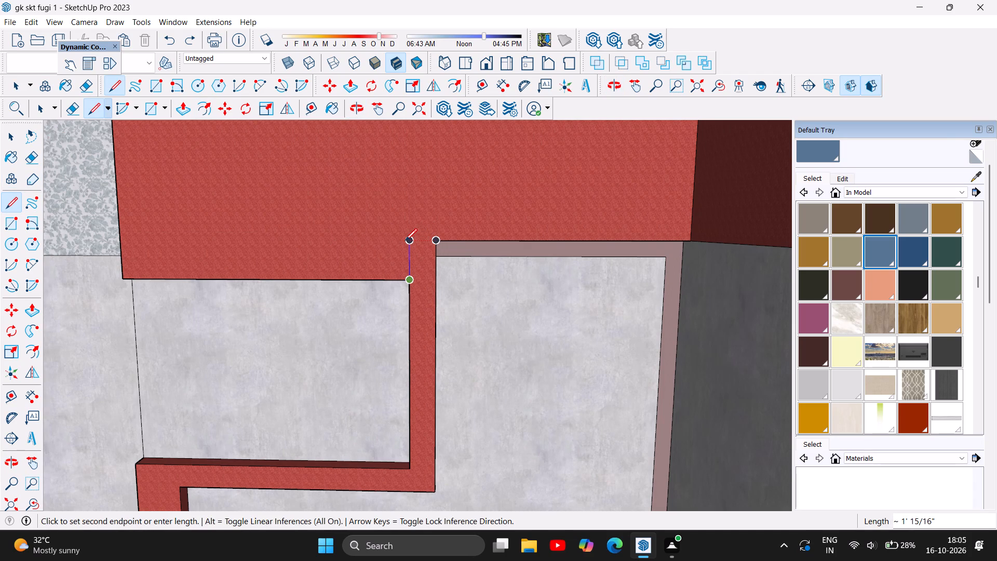
{"action": "double_click", "coordinate": [405, 241]}
{"action": "left_click", "coordinate": [435, 239]}
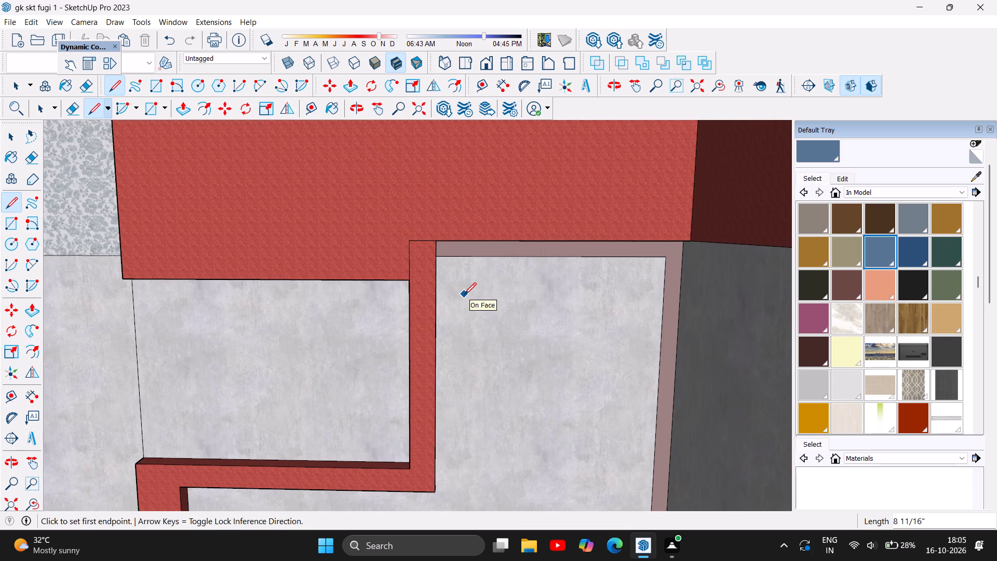
{"action": "key", "text": "Escape"}
Paint the stepped band and the wall border around the door panel with the dark blue material.
{"action": "left_click", "coordinate": [916, 251]}
{"action": "left_click", "coordinate": [420, 298]}
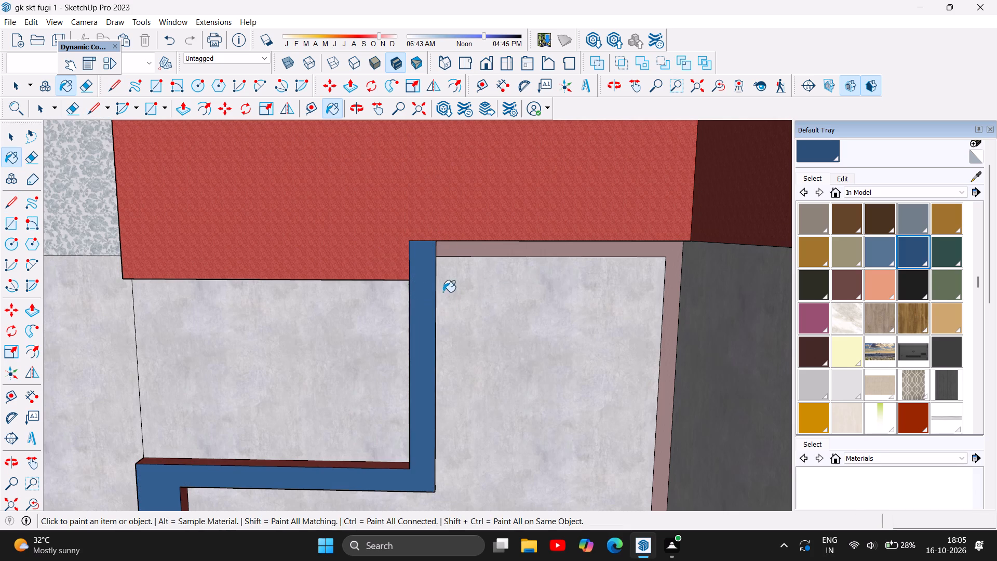
{"action": "double_click", "coordinate": [543, 252]}
Examine the dark blue band and wall border against the lighter blue window frames, up close and across the whole facade.
{"action": "scroll", "coordinate": [488, 286], "scroll_direction": "down", "scroll_amount": 5}
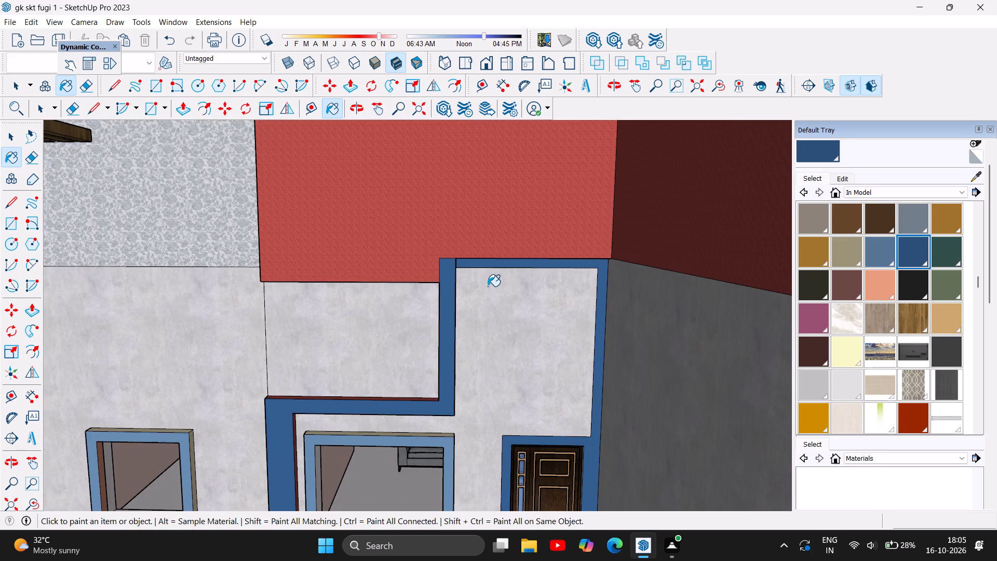
{"action": "scroll", "coordinate": [488, 286], "scroll_direction": "down", "scroll_amount": 7}
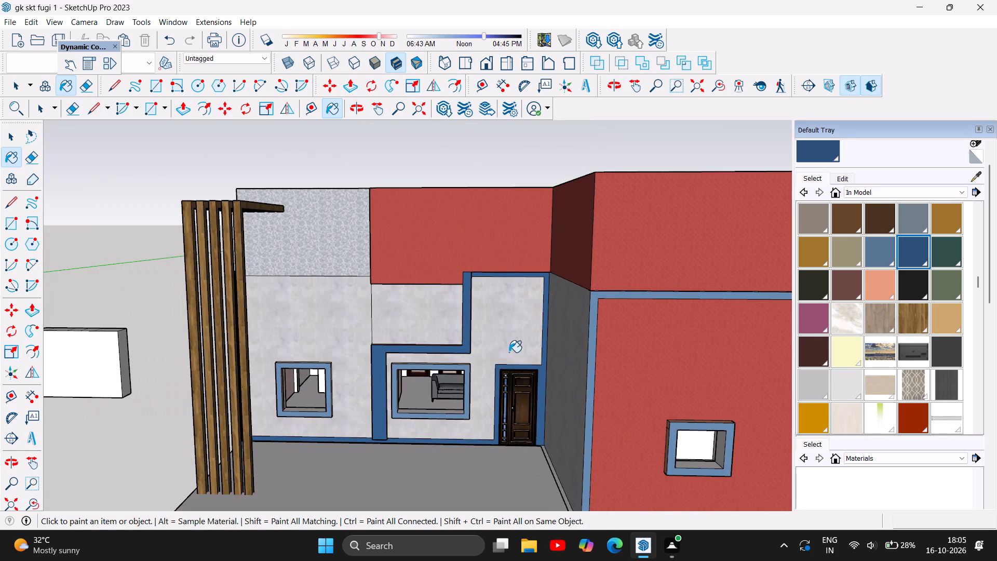
{"action": "scroll", "coordinate": [446, 304], "scroll_direction": "up", "scroll_amount": 4}
{"action": "scroll", "coordinate": [464, 308], "scroll_direction": "down", "scroll_amount": 4}
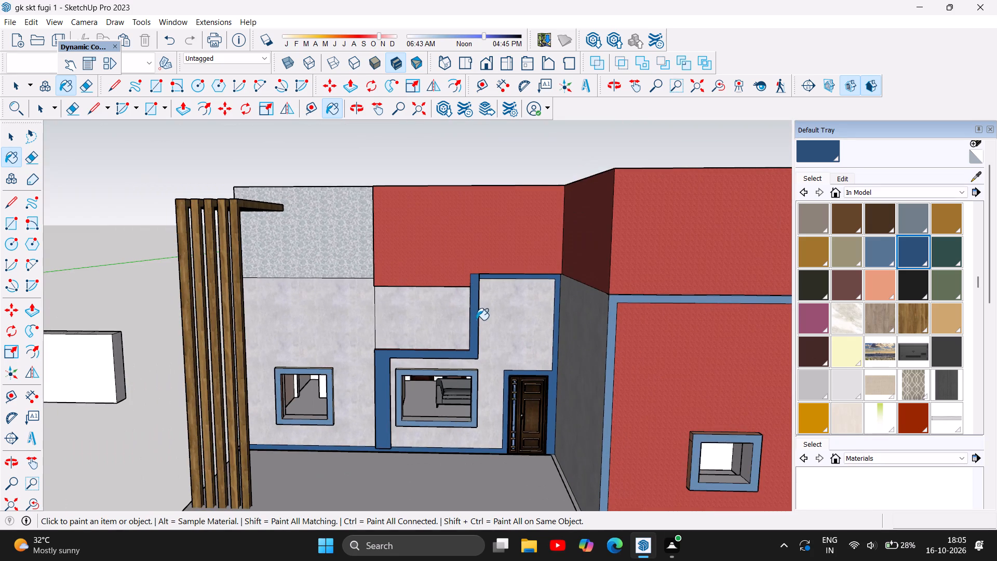
{"action": "scroll", "coordinate": [482, 330], "scroll_direction": "up", "scroll_amount": 7}
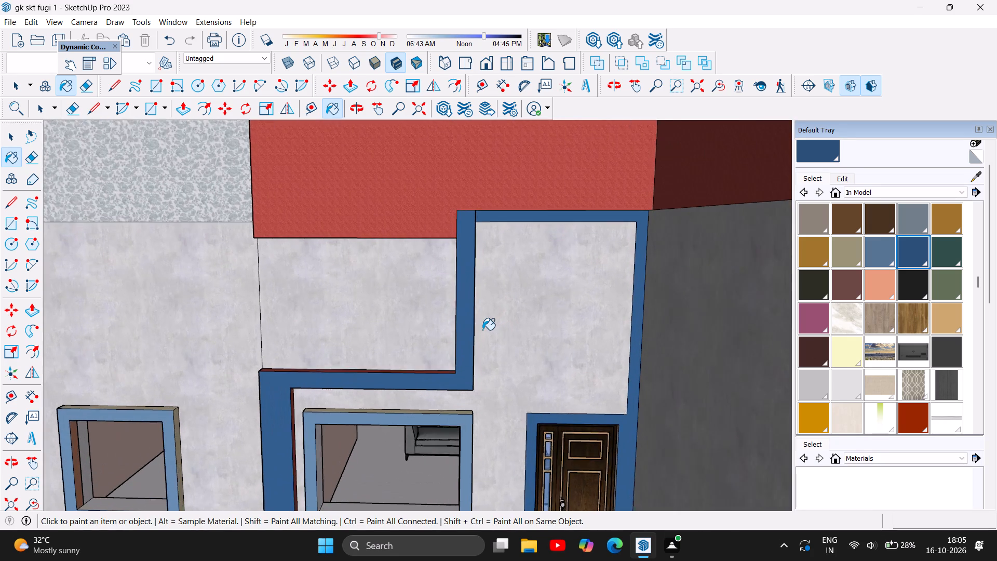
{"action": "scroll", "coordinate": [482, 330], "scroll_direction": "up", "scroll_amount": 1}
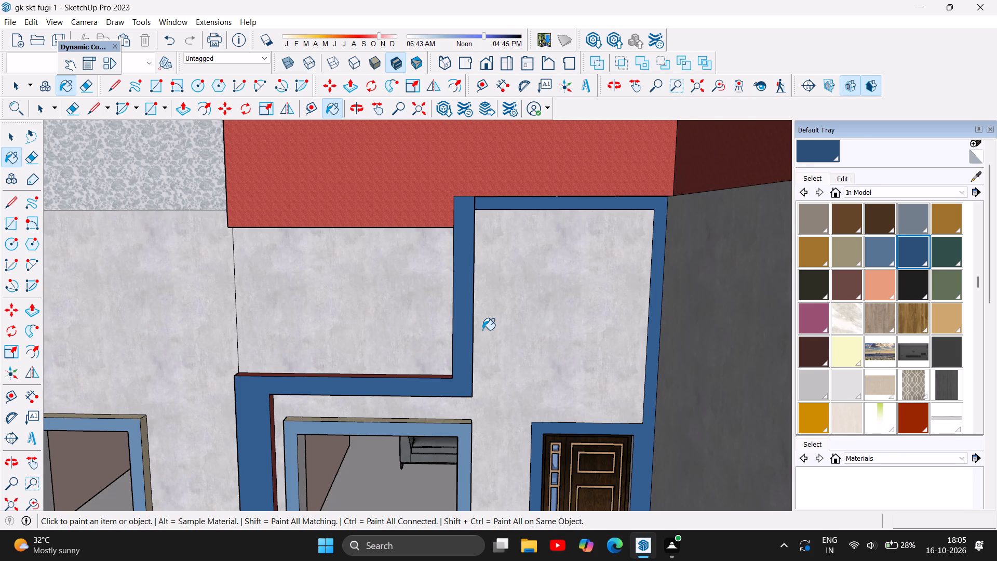
{"action": "scroll", "coordinate": [527, 295], "scroll_direction": "down", "scroll_amount": 8}
{"action": "scroll", "coordinate": [542, 351], "scroll_direction": "down", "scroll_amount": 2}
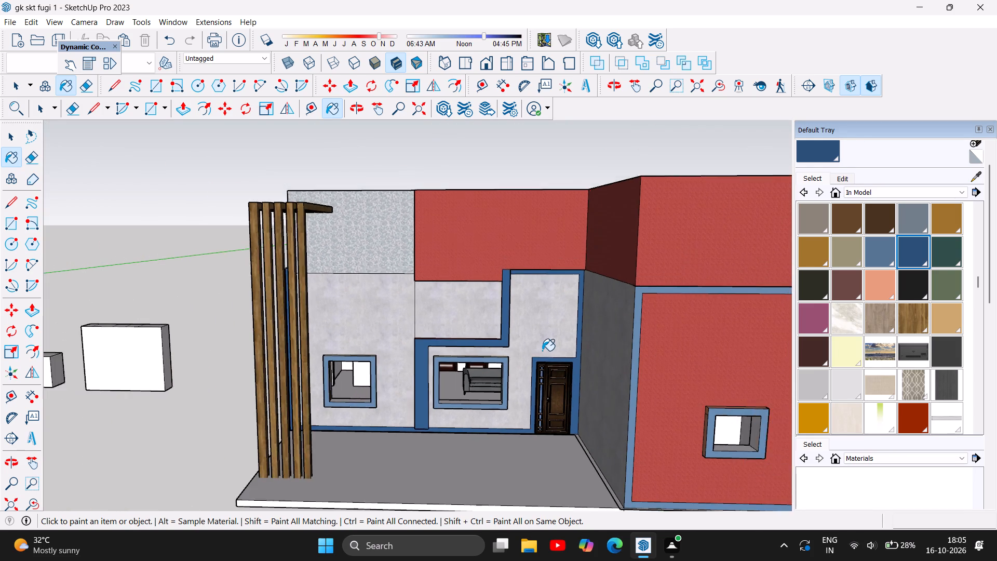
{"action": "scroll", "coordinate": [542, 351], "scroll_direction": "down", "scroll_amount": 4}
{"action": "right_click", "coordinate": [542, 351]}
{"action": "scroll", "coordinate": [549, 332], "scroll_direction": "up", "scroll_amount": 2}
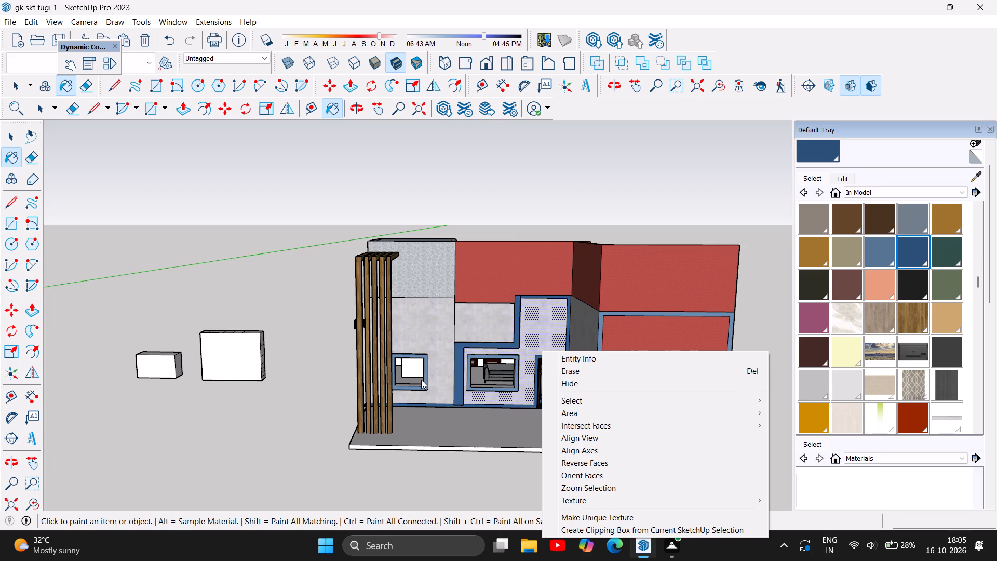
{"action": "key", "text": "Escape"}
{"action": "scroll", "coordinate": [418, 381], "scroll_direction": "down", "scroll_amount": 4}
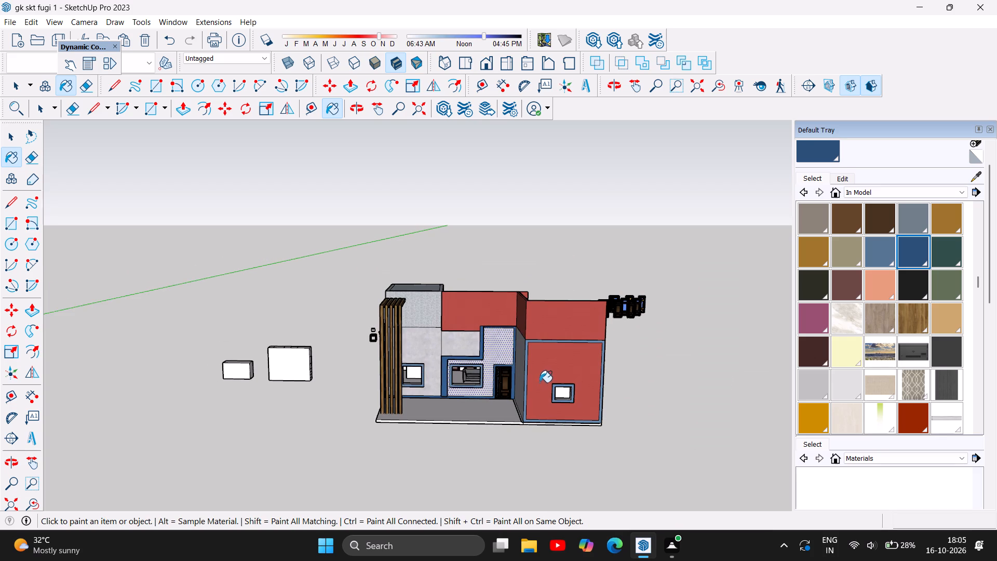
Paint the border around the projecting red wall panel with the dark blue material.
{"action": "scroll", "coordinate": [535, 383], "scroll_direction": "up", "scroll_amount": 11}
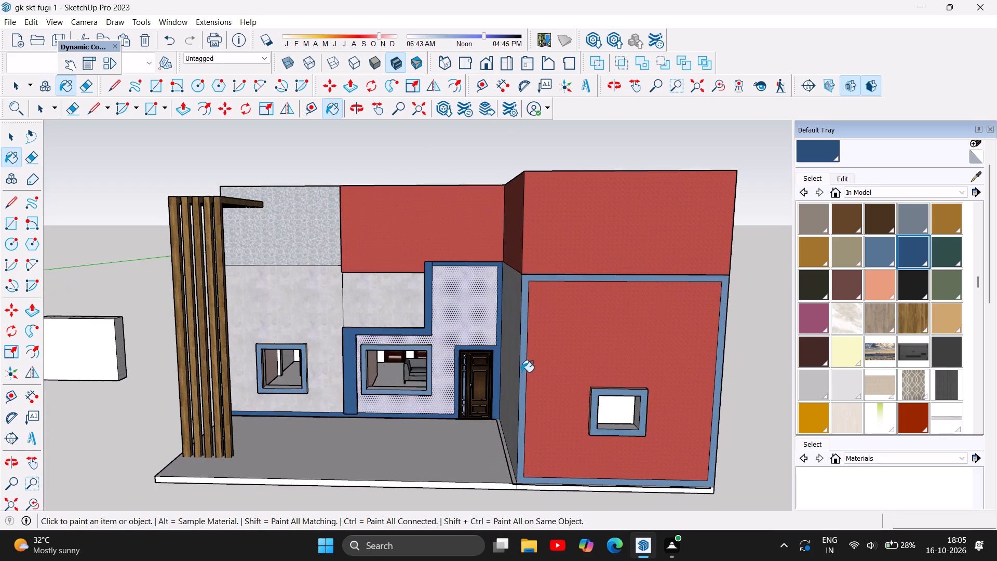
{"action": "scroll", "coordinate": [521, 372], "scroll_direction": "up", "scroll_amount": 1}
{"action": "left_click", "coordinate": [521, 372]}
{"action": "scroll", "coordinate": [347, 286], "scroll_direction": "down", "scroll_amount": 3}
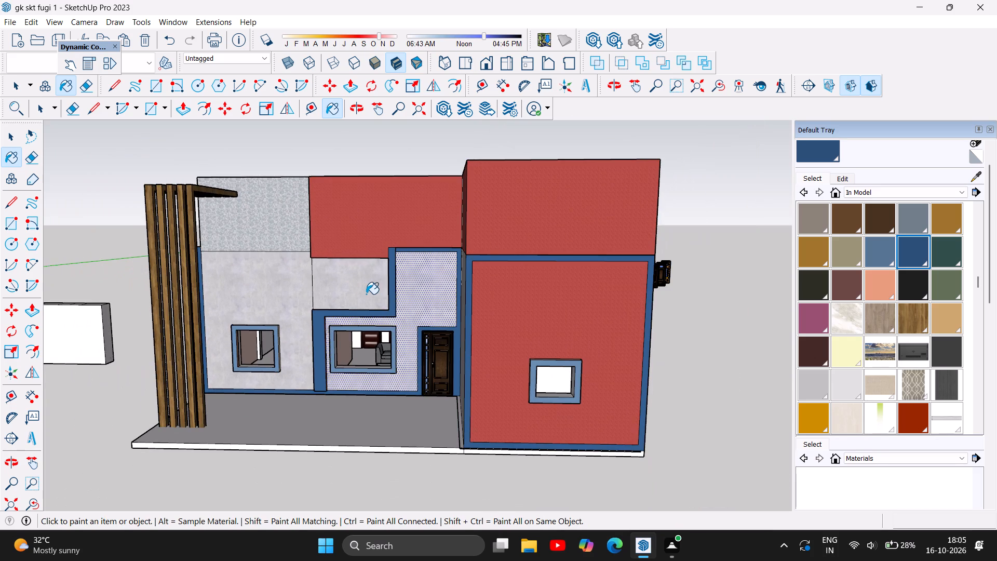
{"action": "scroll", "coordinate": [366, 294], "scroll_direction": "up", "scroll_amount": 5}
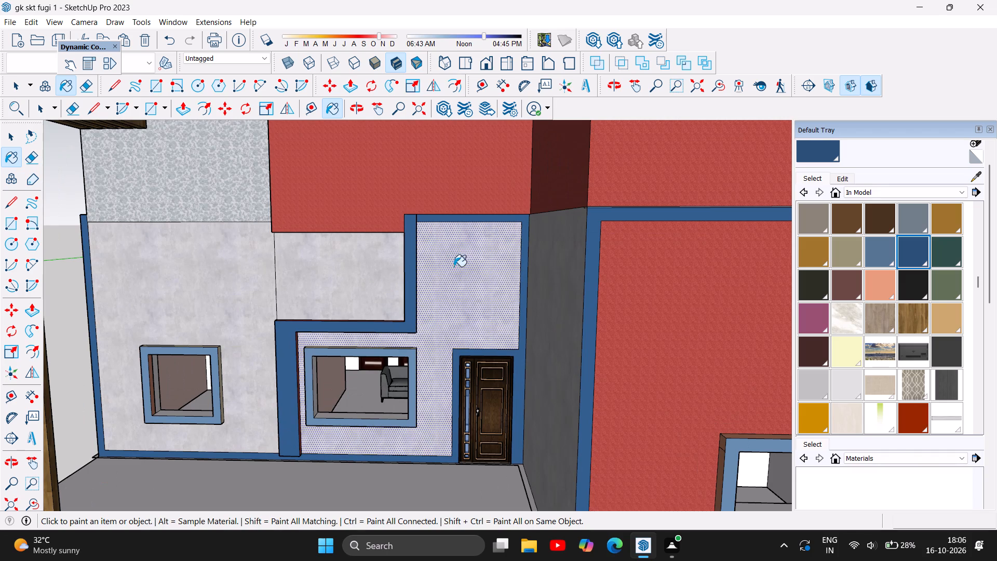
{"action": "scroll", "coordinate": [489, 280], "scroll_direction": "down", "scroll_amount": 5}
{"action": "scroll", "coordinate": [438, 351], "scroll_direction": "up", "scroll_amount": 6}
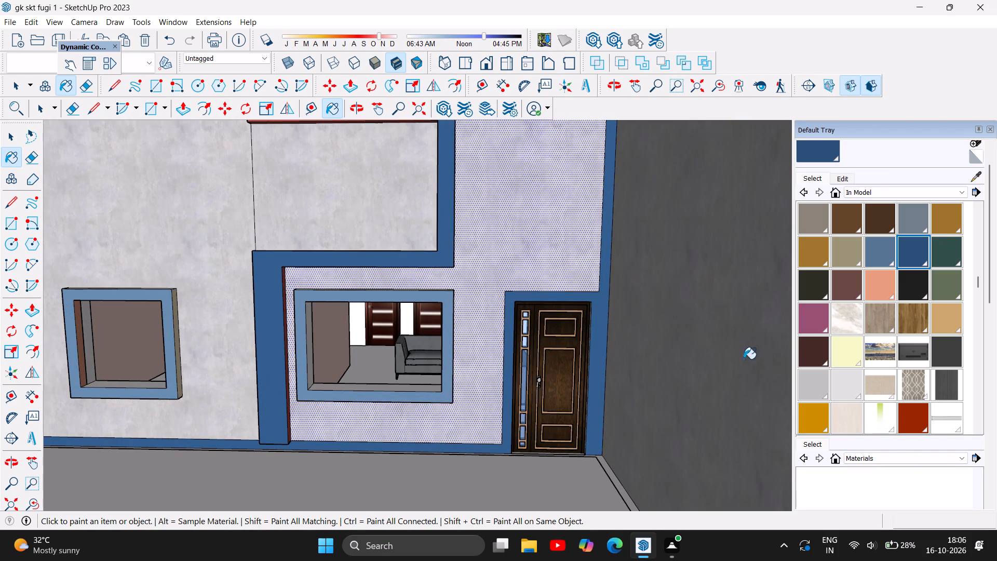
Paint the two window frames on the recessed grey wall with the pale yellow material.
{"action": "left_click", "coordinate": [820, 420]}
{"action": "left_click", "coordinate": [852, 351]}
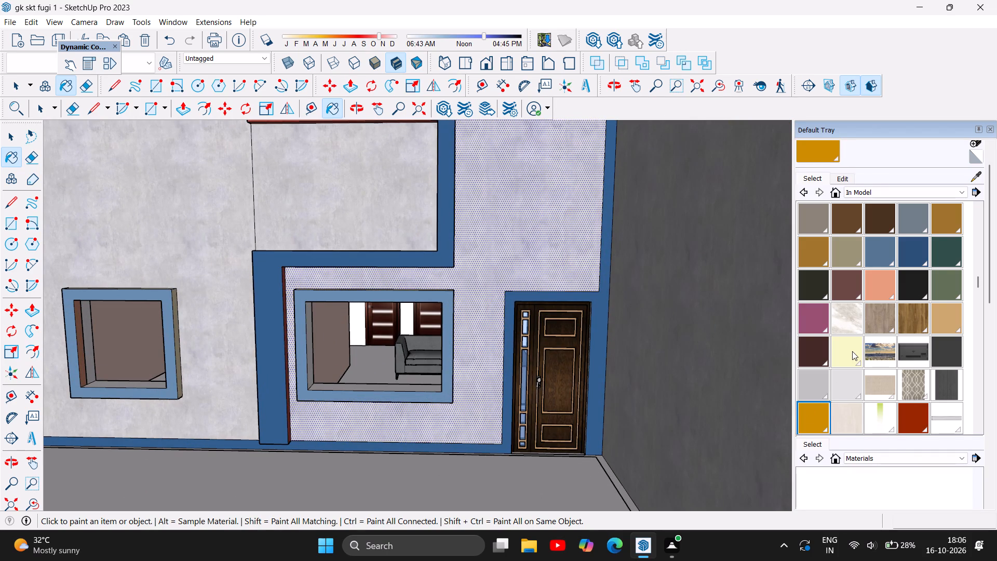
{"action": "left_click", "coordinate": [448, 322]}
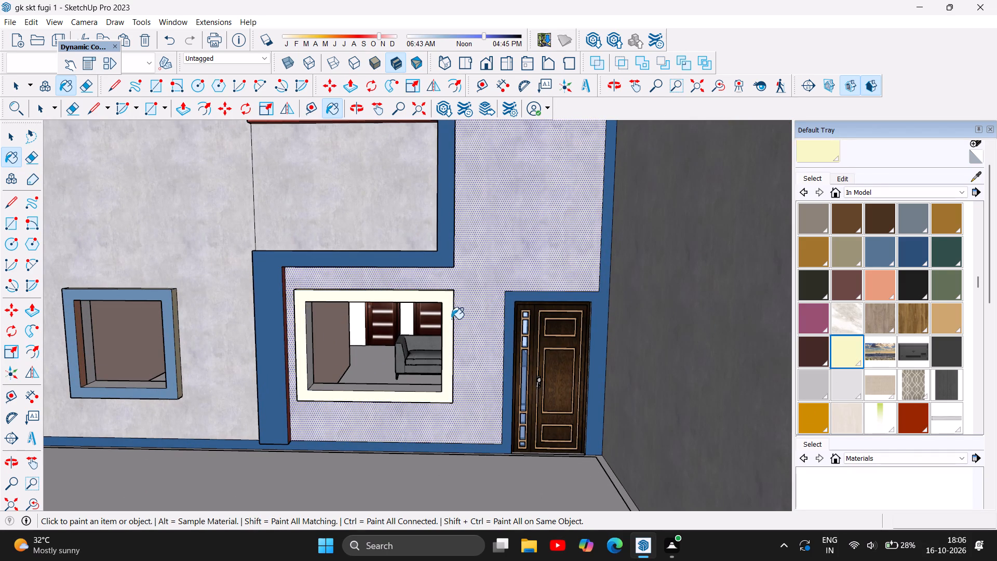
{"action": "left_click", "coordinate": [163, 299]}
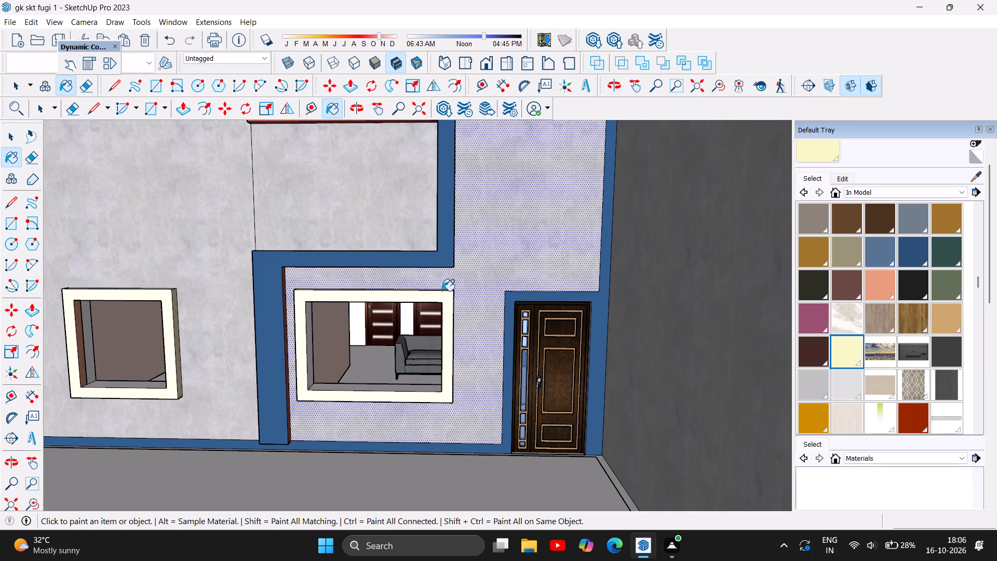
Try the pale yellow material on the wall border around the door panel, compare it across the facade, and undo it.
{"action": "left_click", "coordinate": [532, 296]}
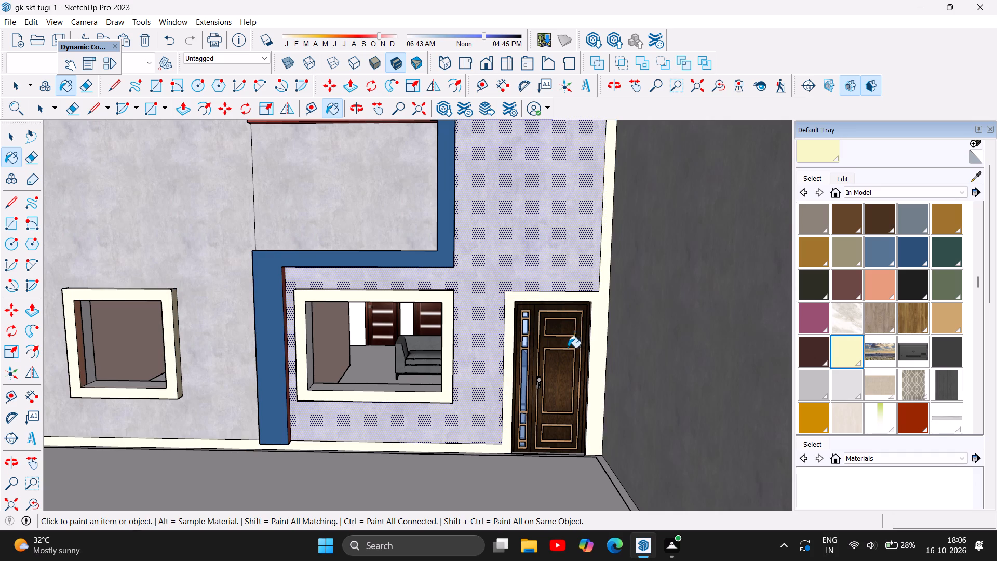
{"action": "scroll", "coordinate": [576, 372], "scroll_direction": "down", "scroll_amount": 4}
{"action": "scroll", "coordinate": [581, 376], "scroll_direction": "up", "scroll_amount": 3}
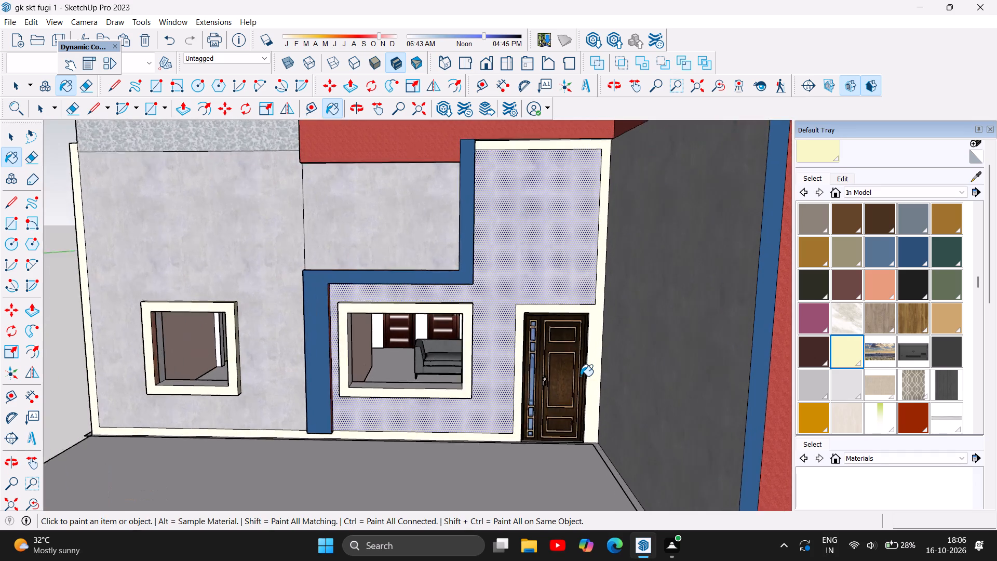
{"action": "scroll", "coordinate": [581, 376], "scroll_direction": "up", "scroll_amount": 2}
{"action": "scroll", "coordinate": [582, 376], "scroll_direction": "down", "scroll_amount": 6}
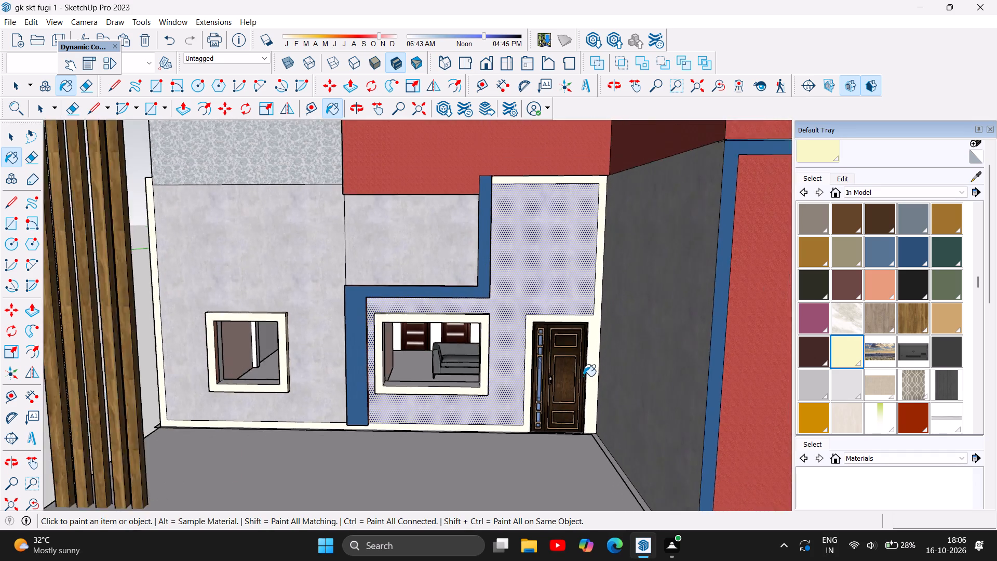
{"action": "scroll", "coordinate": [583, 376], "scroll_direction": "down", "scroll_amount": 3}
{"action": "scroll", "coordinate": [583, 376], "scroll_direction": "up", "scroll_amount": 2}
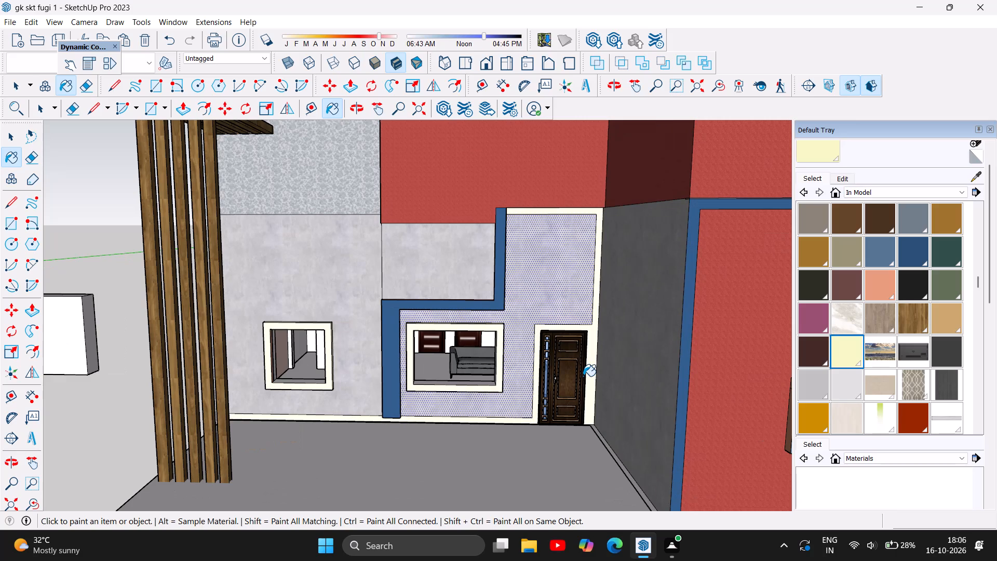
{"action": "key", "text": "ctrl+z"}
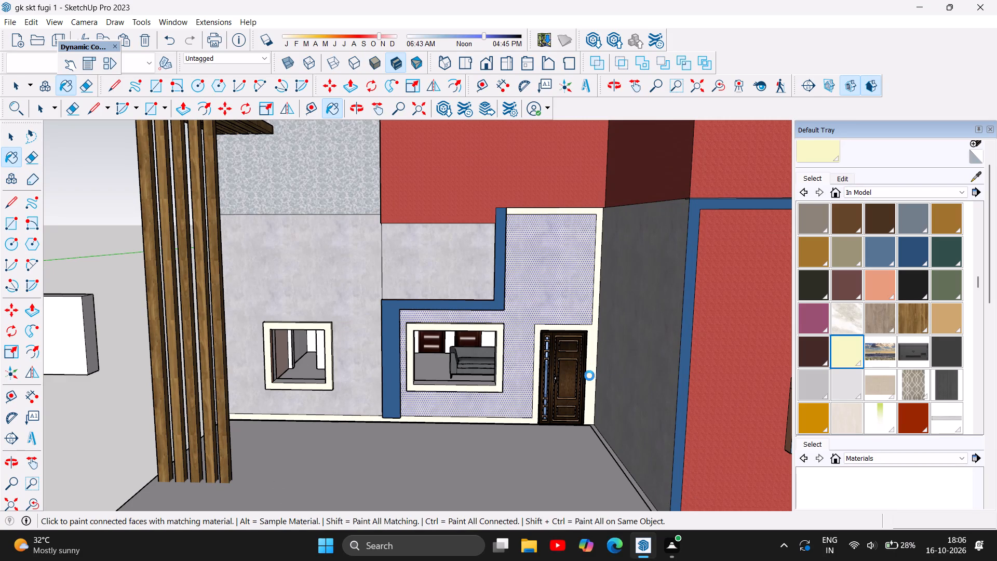
Examine the whole facade with its pale yellow window frames, and the corner where the stepped band meets the parapet.
{"action": "scroll", "coordinate": [464, 366], "scroll_direction": "down", "scroll_amount": 4}
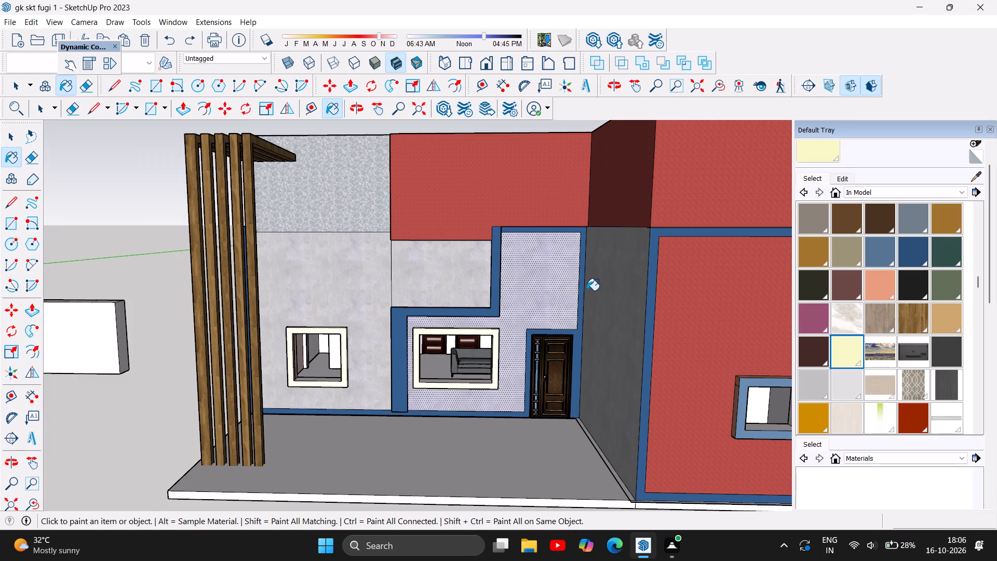
{"action": "scroll", "coordinate": [401, 341], "scroll_direction": "down", "scroll_amount": 5}
{"action": "scroll", "coordinate": [480, 320], "scroll_direction": "down", "scroll_amount": 4}
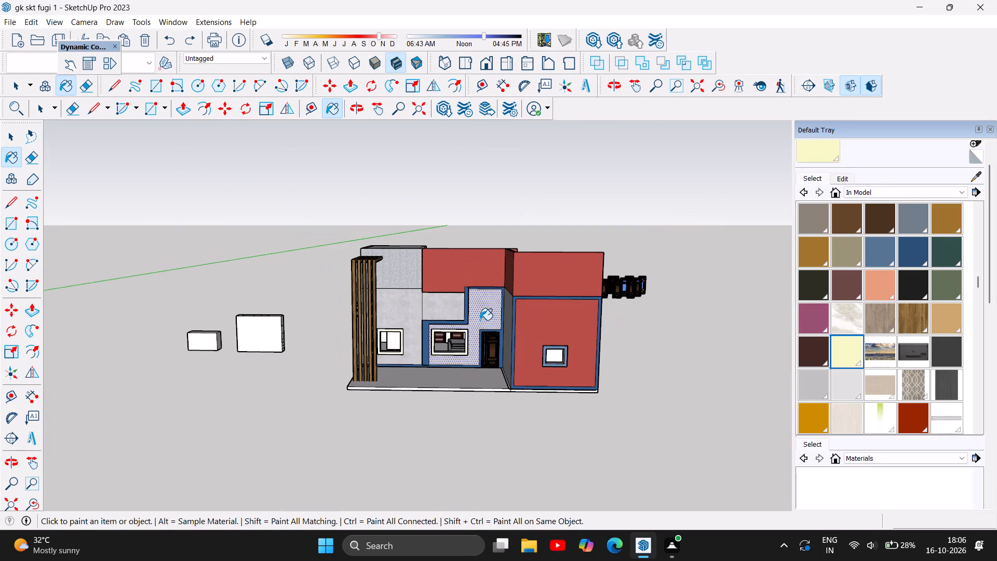
{"action": "scroll", "coordinate": [452, 292], "scroll_direction": "up", "scroll_amount": 16}
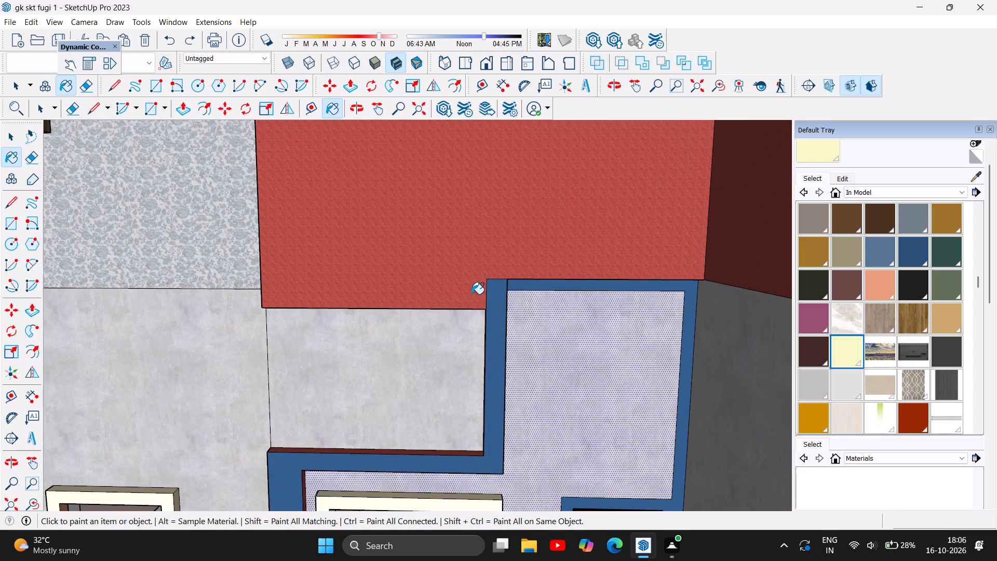
{"action": "scroll", "coordinate": [464, 337], "scroll_direction": "up", "scroll_amount": 1}
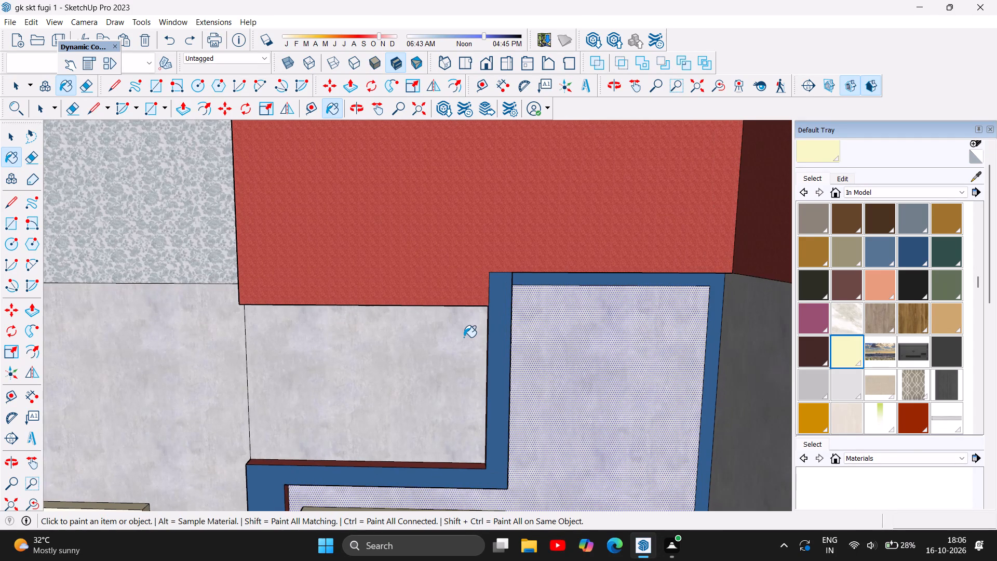
{"action": "scroll", "coordinate": [464, 337], "scroll_direction": "down", "scroll_amount": 4}
{"action": "scroll", "coordinate": [397, 400], "scroll_direction": "up", "scroll_amount": 3}
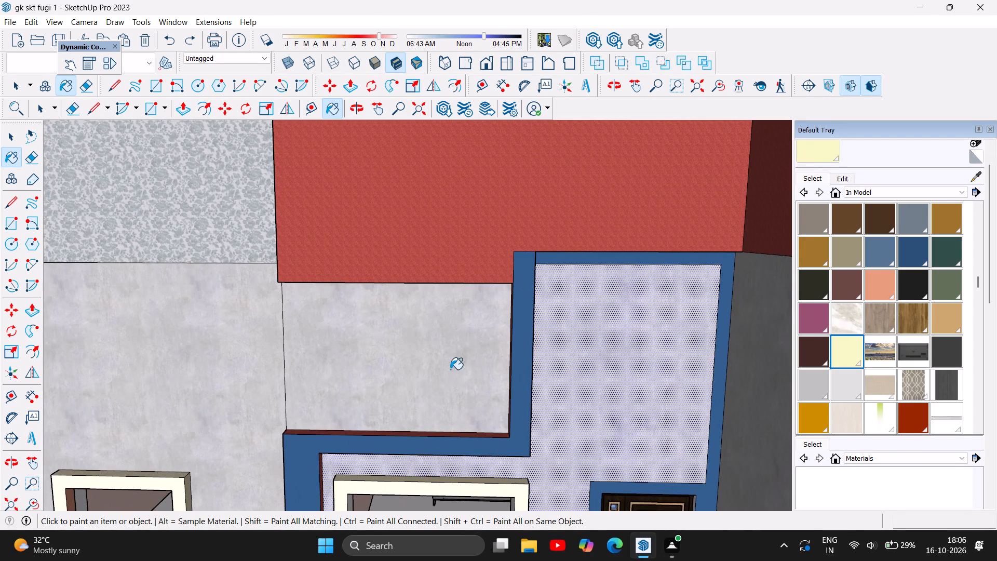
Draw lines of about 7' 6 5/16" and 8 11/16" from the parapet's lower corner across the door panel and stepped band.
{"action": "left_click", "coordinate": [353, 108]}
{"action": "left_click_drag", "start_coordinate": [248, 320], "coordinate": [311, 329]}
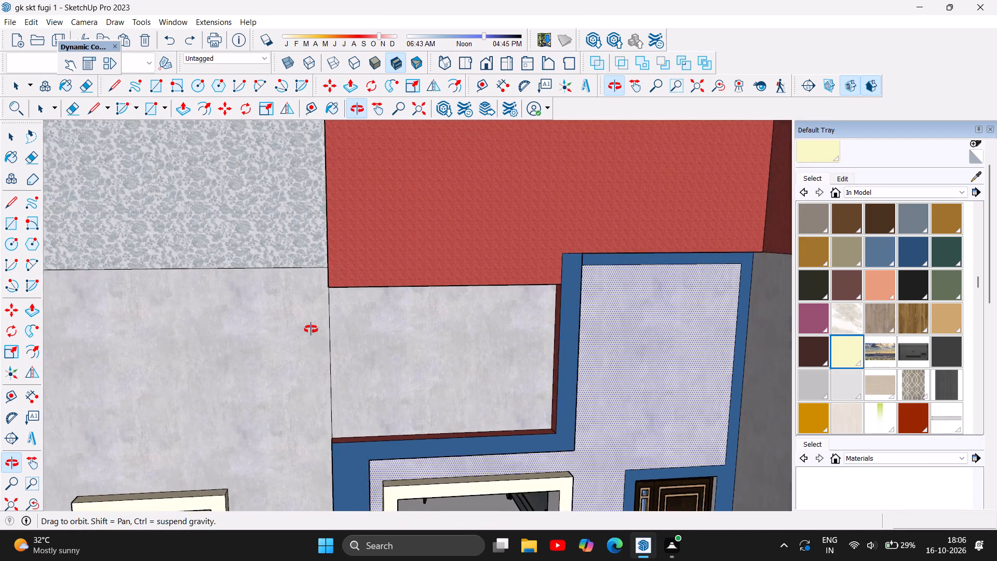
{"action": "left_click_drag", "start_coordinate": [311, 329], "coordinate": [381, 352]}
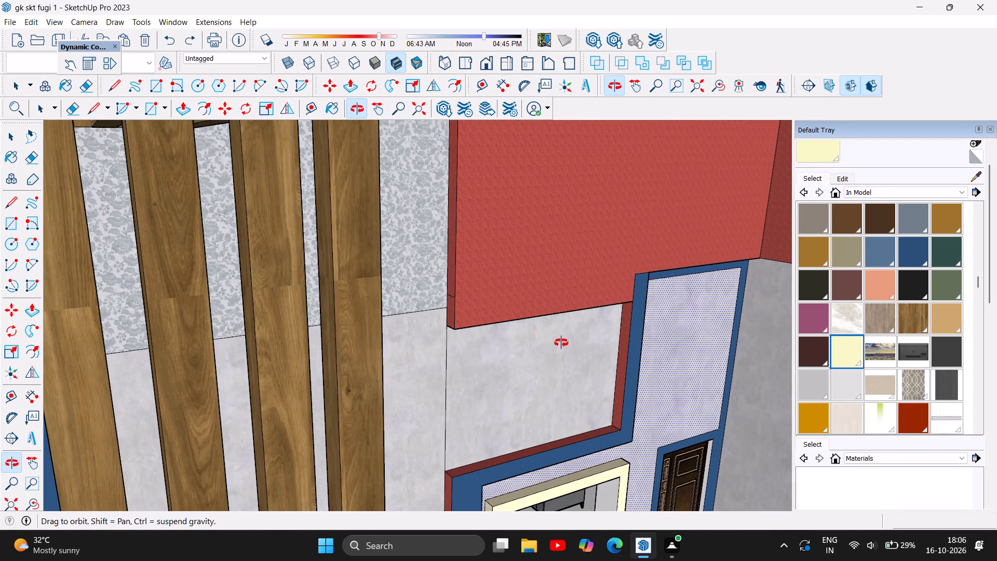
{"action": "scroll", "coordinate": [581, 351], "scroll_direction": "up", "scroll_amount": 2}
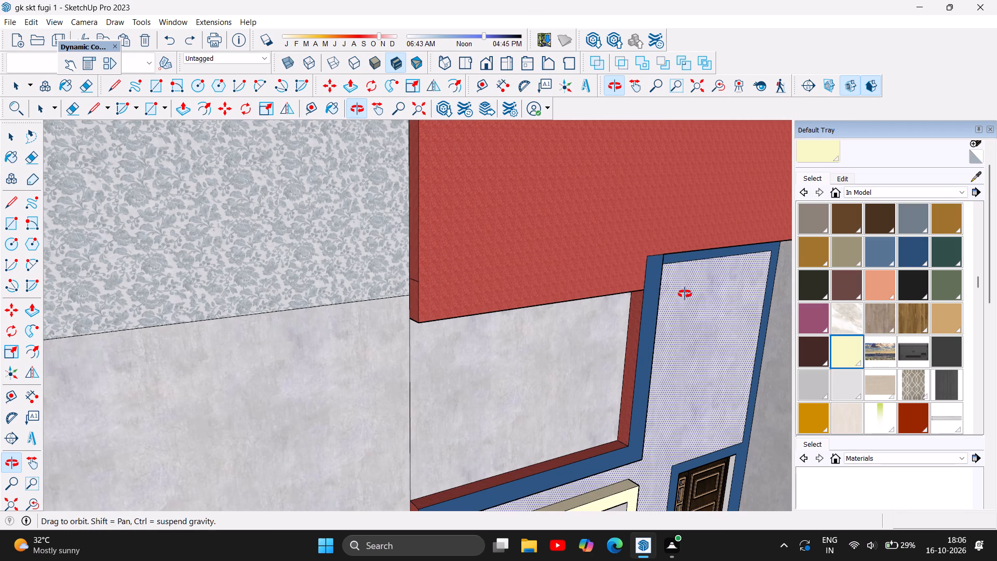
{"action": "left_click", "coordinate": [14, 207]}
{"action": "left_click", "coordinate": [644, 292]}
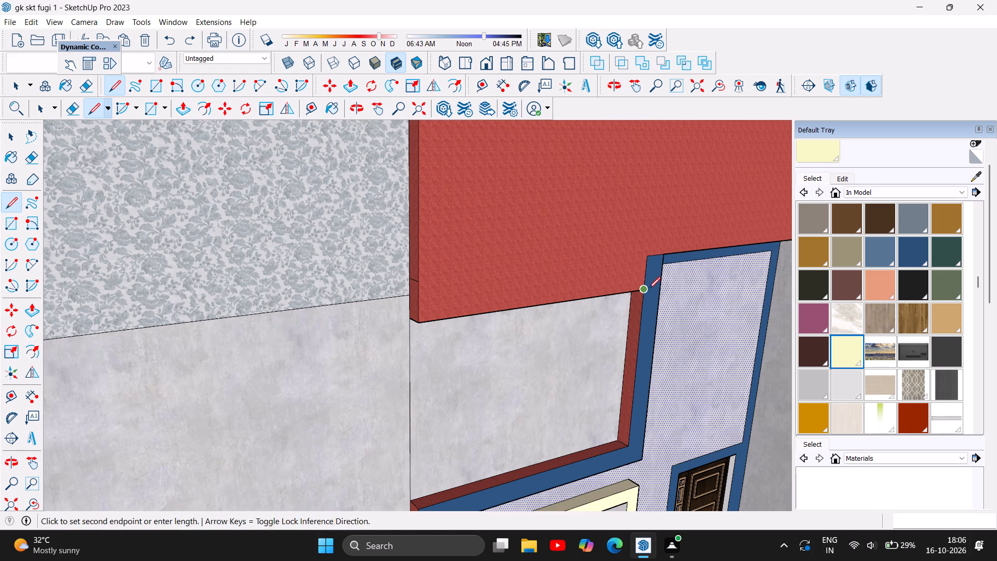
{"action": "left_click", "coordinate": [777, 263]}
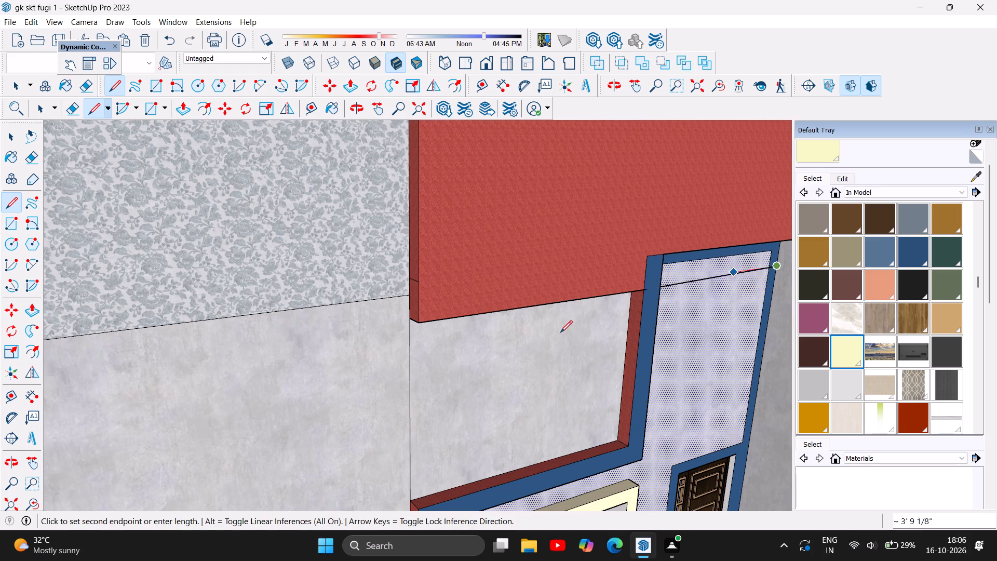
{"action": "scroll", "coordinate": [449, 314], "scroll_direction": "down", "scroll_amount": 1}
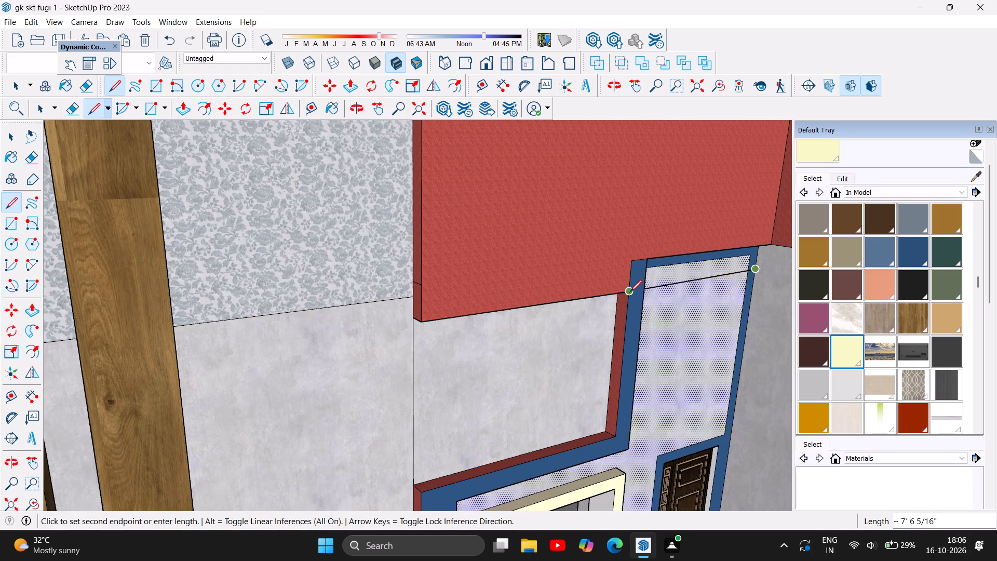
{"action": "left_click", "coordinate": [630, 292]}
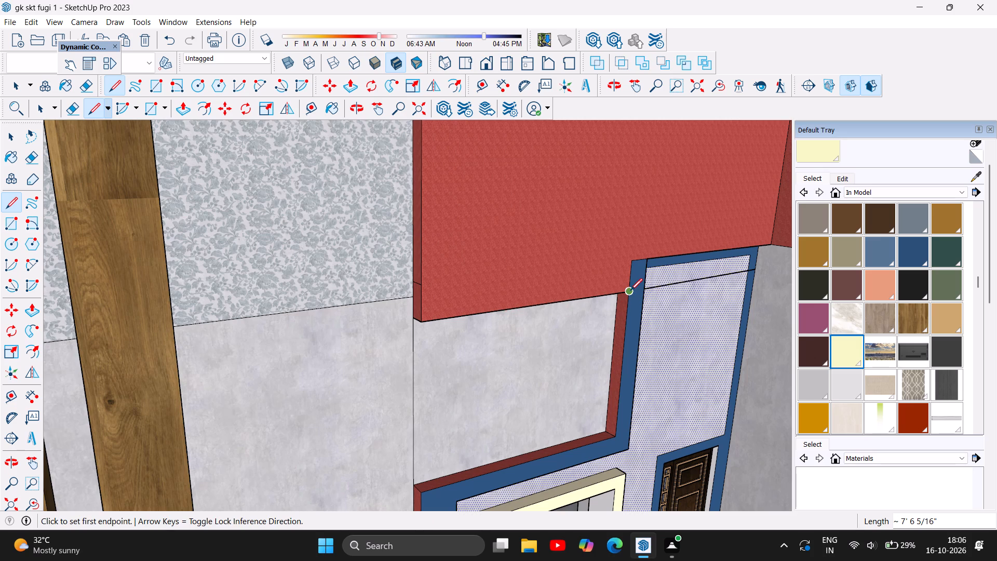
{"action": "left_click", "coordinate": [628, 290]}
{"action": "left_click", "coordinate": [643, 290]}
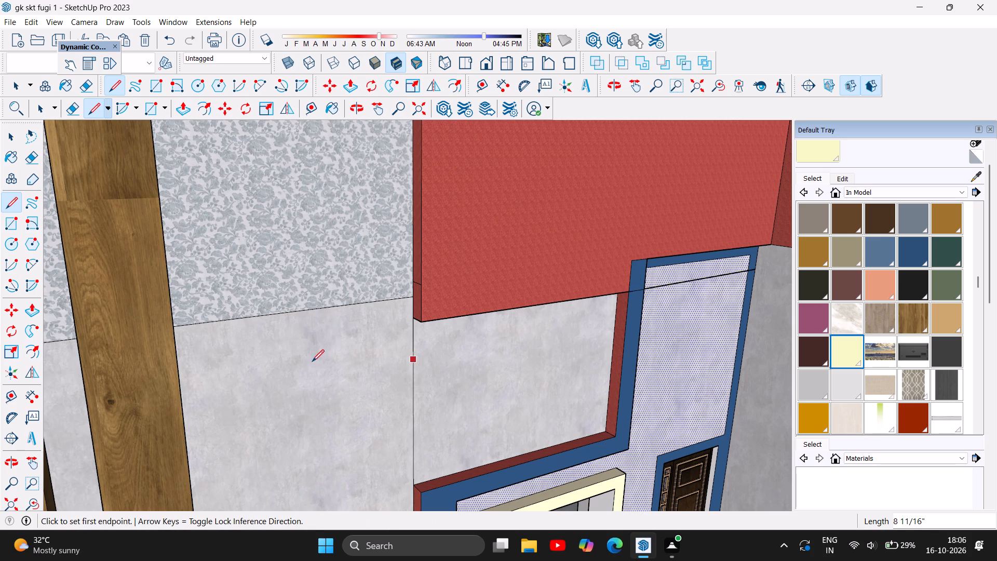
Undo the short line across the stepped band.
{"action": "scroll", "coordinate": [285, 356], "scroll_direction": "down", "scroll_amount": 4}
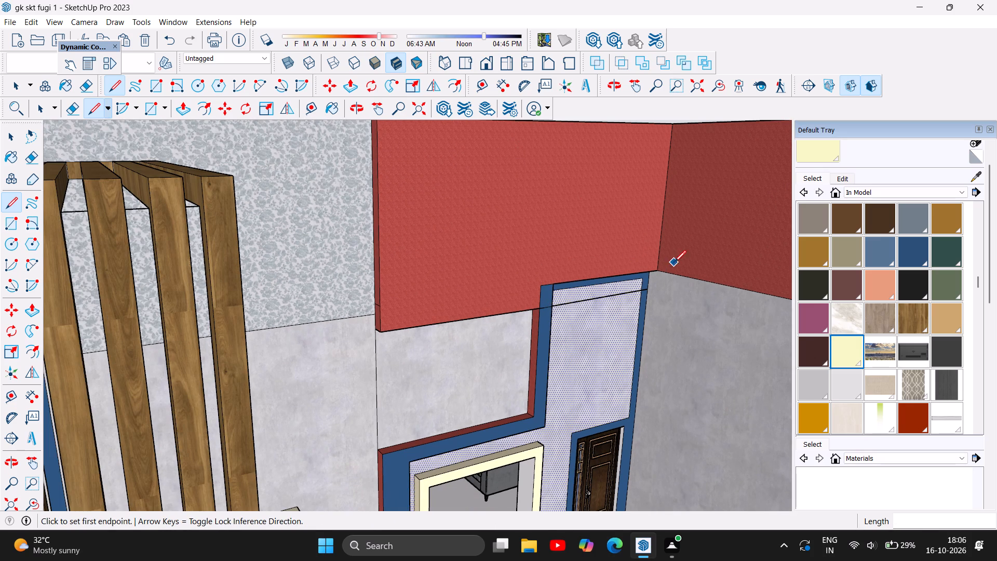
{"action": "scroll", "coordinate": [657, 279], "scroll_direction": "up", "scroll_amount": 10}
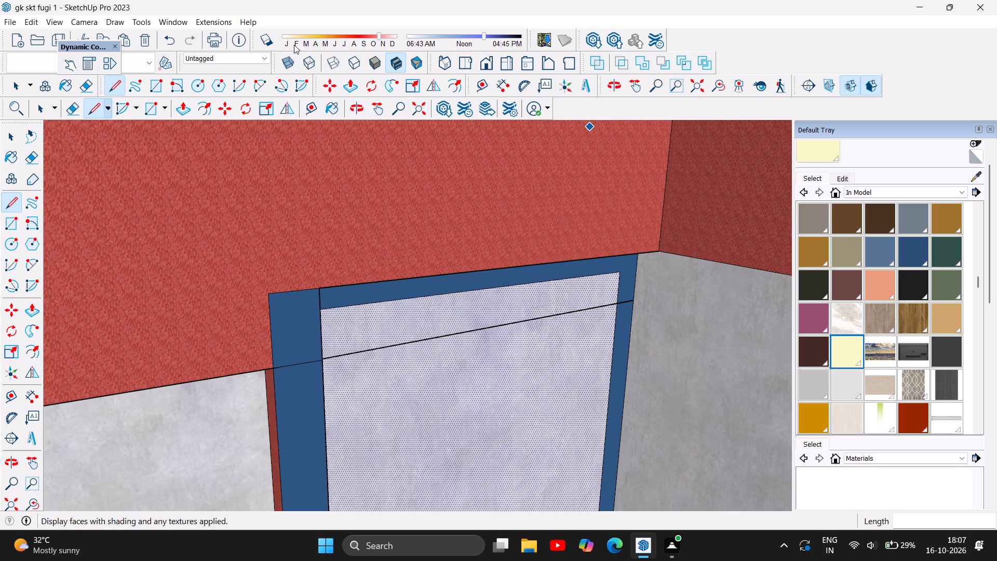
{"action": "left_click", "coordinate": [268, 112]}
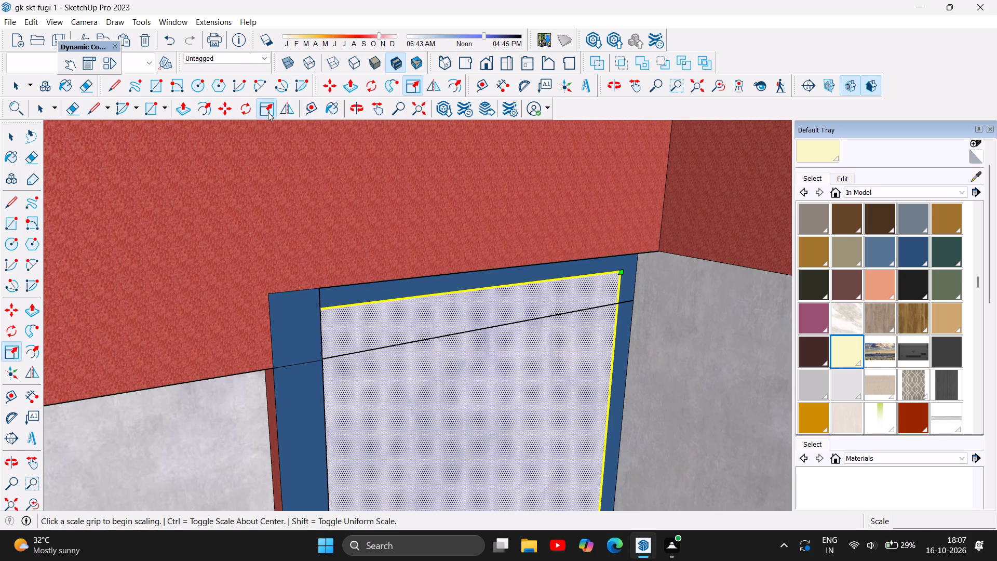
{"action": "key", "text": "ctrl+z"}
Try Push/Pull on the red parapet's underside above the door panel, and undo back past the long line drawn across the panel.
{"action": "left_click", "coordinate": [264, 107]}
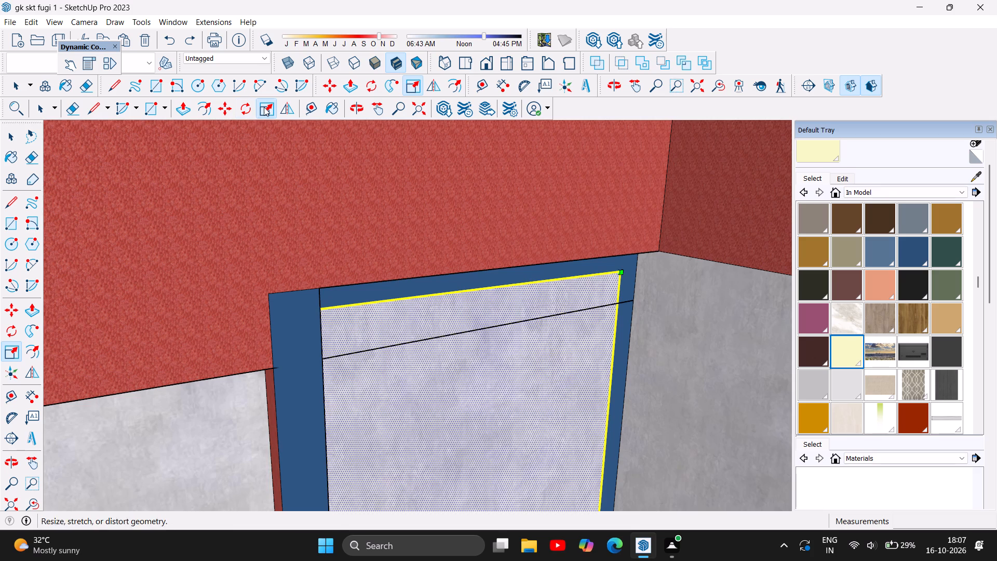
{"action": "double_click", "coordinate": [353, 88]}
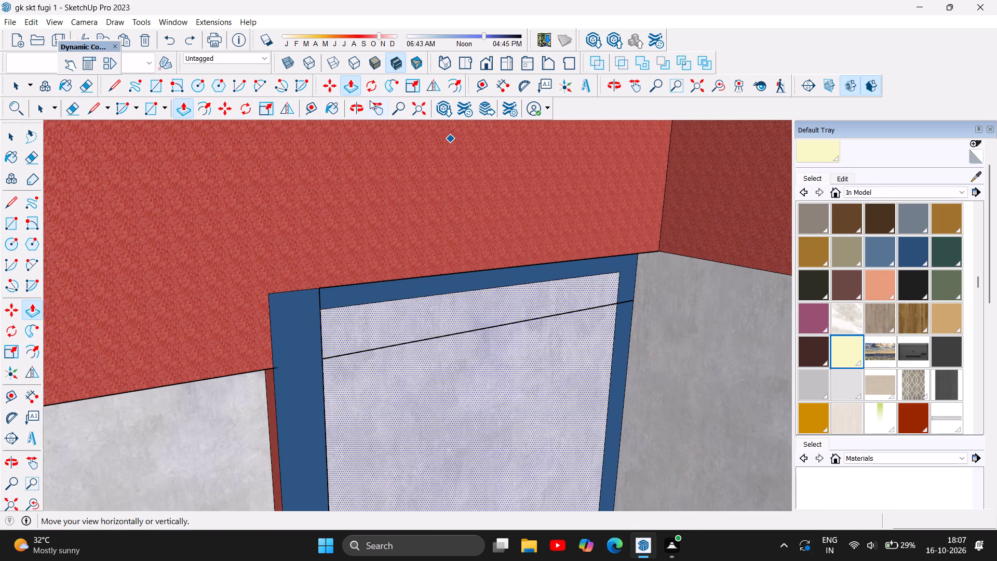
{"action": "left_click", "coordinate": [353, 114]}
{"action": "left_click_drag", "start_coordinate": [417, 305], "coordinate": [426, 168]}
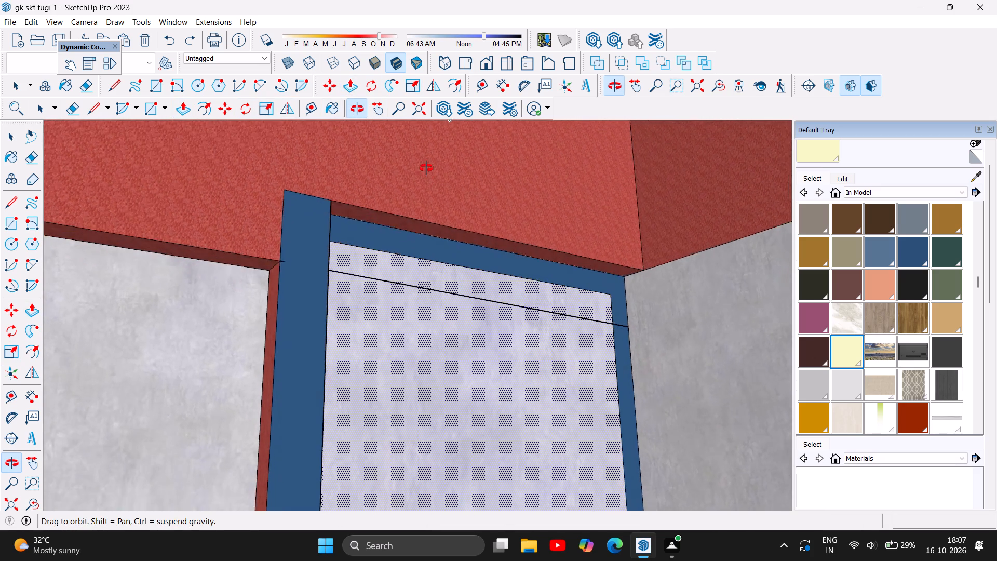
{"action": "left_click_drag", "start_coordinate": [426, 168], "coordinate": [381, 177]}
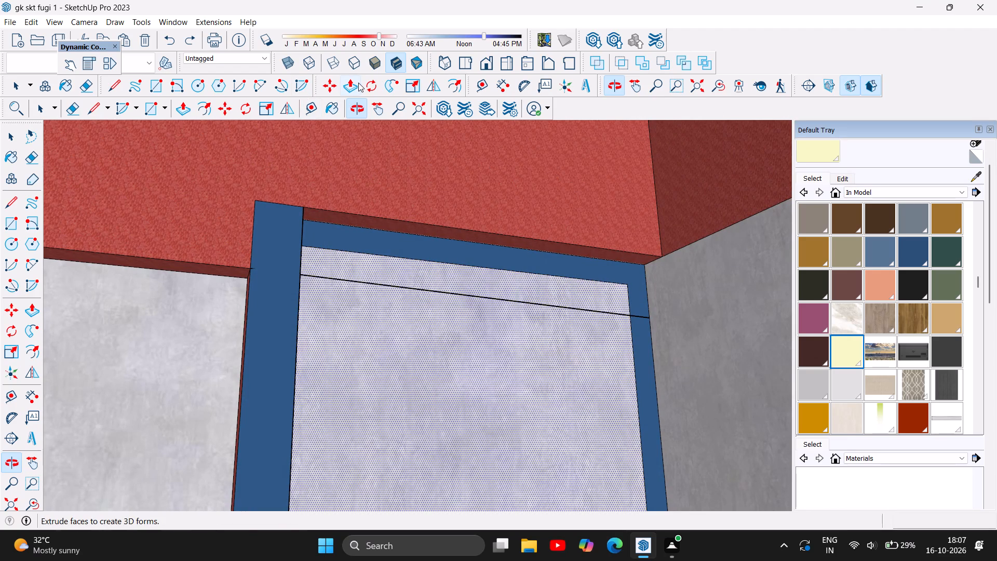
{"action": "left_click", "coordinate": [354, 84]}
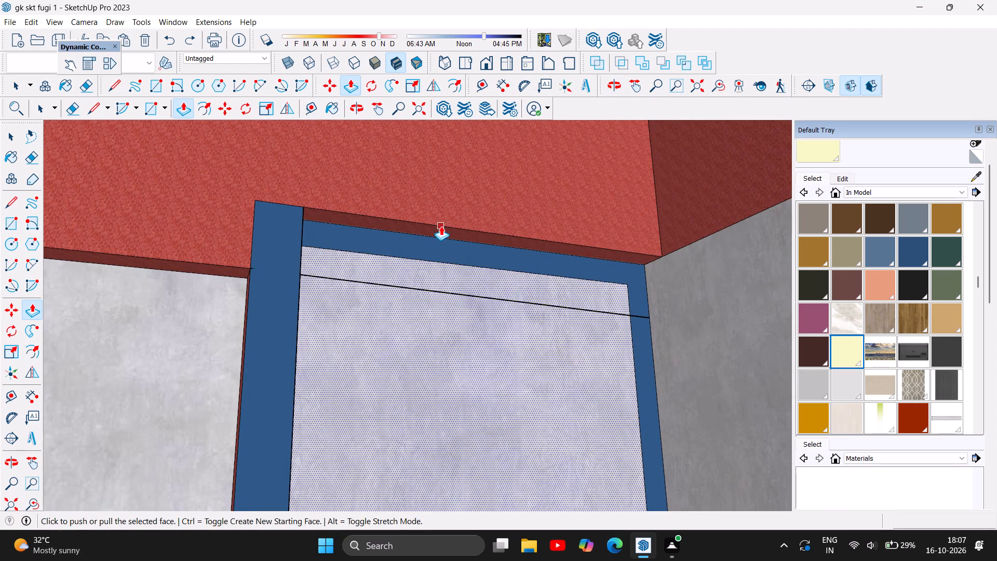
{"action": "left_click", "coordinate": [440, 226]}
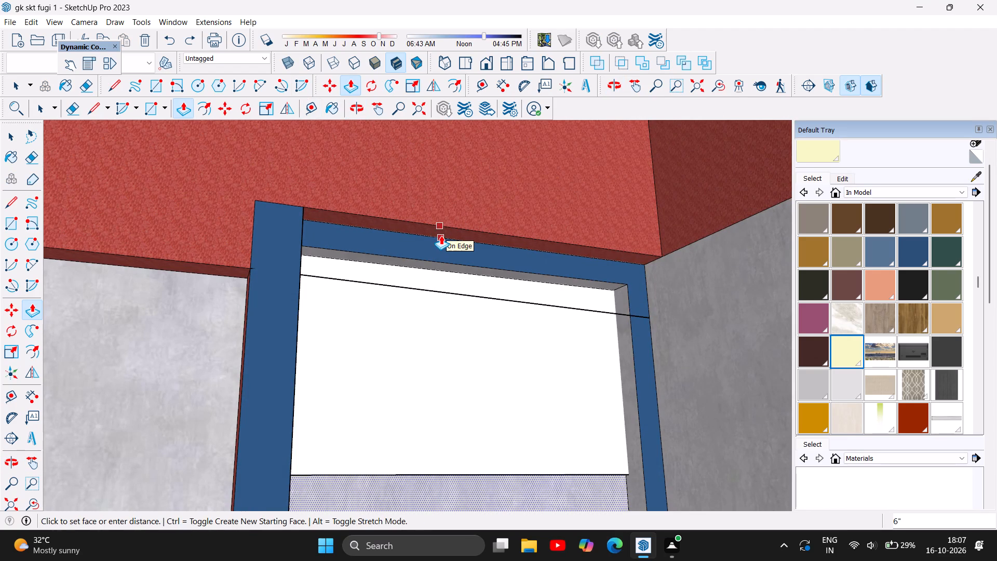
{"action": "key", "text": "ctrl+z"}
Push/pull the red parapet's underside above the door panel down 1' 1 5/16", level with the parapet's lower edge beyond the stepped band.
{"action": "scroll", "coordinate": [453, 233], "scroll_direction": "up", "scroll_amount": 2}
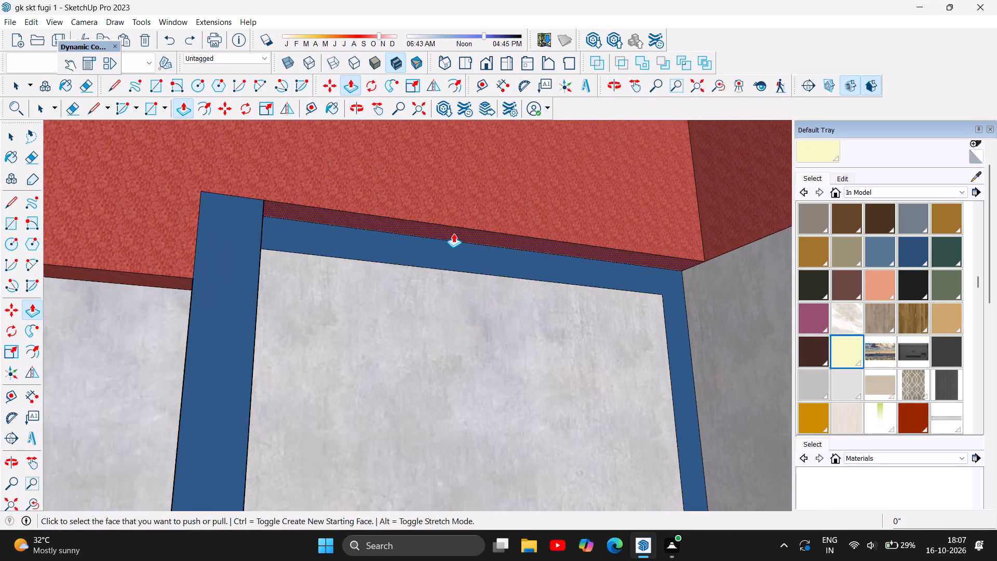
{"action": "scroll", "coordinate": [453, 233], "scroll_direction": "up", "scroll_amount": 1}
{"action": "left_click", "coordinate": [449, 226]}
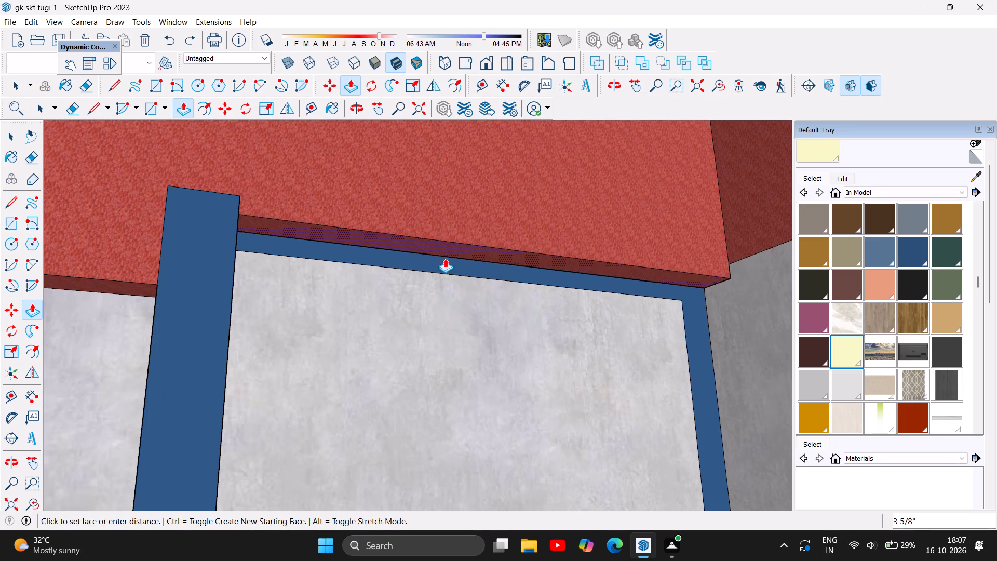
{"action": "double_click", "coordinate": [141, 278]}
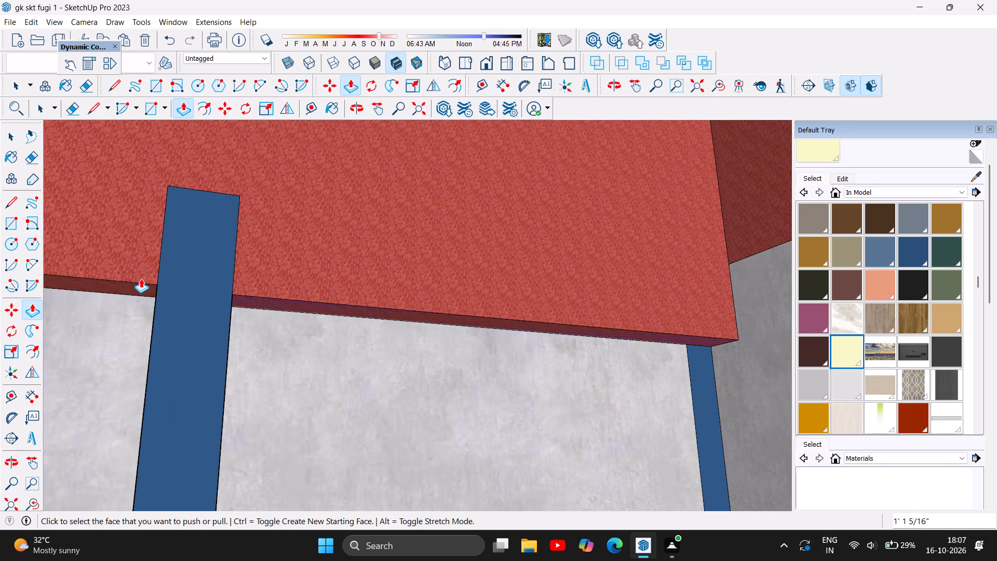
Examine the parapet's lower edge around the stepped band and how it sits within the whole front facade.
{"action": "scroll", "coordinate": [392, 269], "scroll_direction": "down", "scroll_amount": 14}
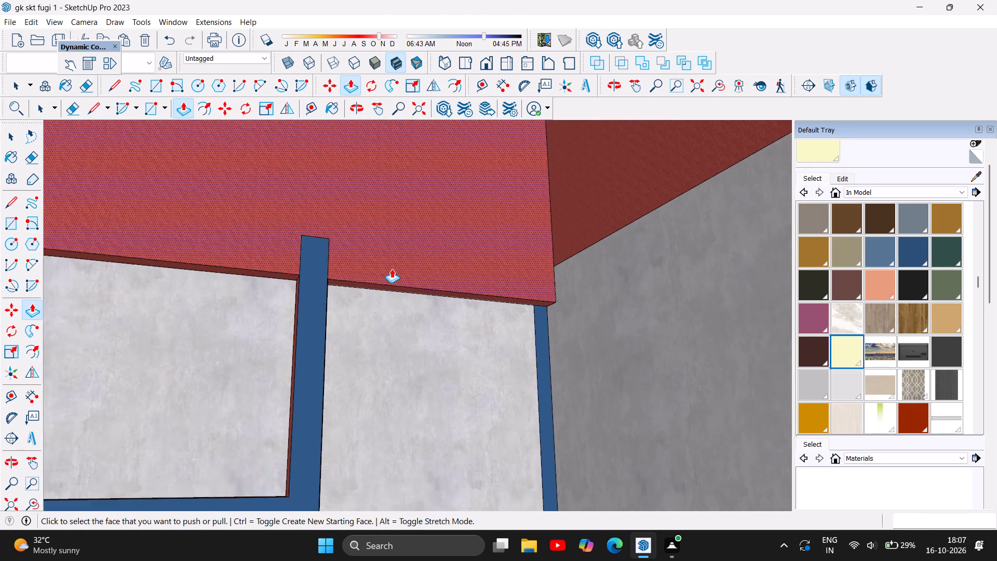
{"action": "scroll", "coordinate": [392, 269], "scroll_direction": "down", "scroll_amount": 15}
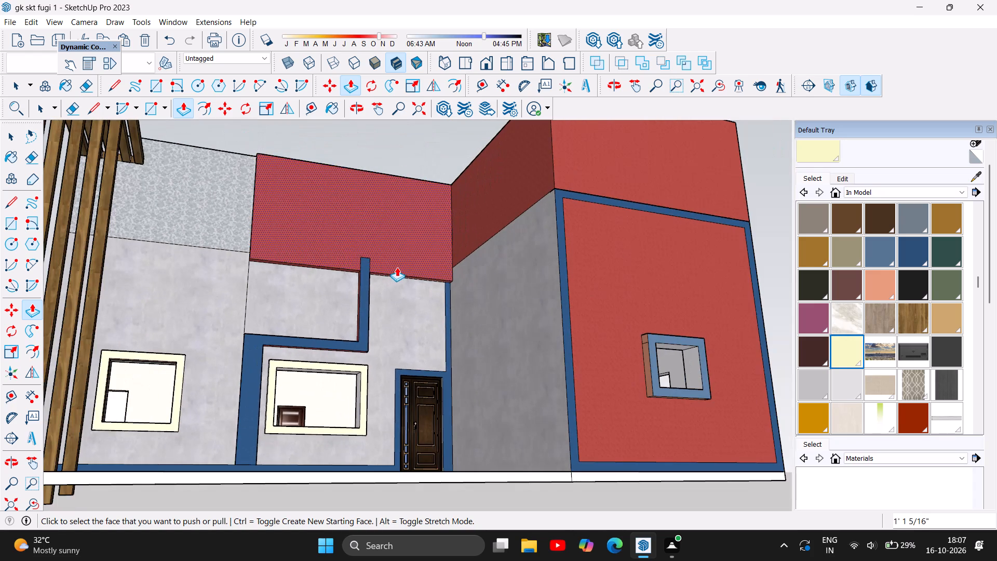
{"action": "scroll", "coordinate": [424, 261], "scroll_direction": "up", "scroll_amount": 4}
{"action": "scroll", "coordinate": [378, 309], "scroll_direction": "down", "scroll_amount": 2}
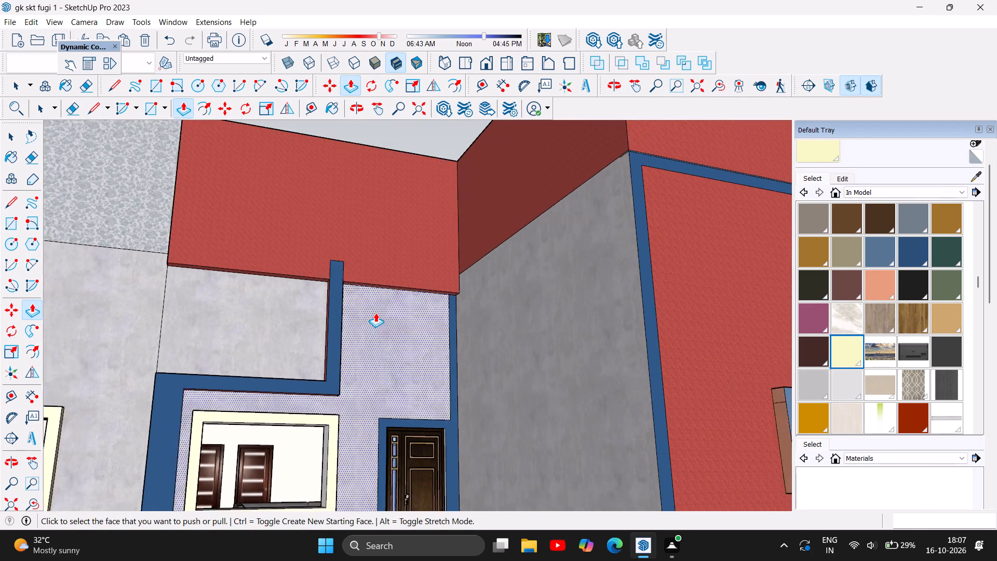
{"action": "scroll", "coordinate": [375, 313], "scroll_direction": "down", "scroll_amount": 7}
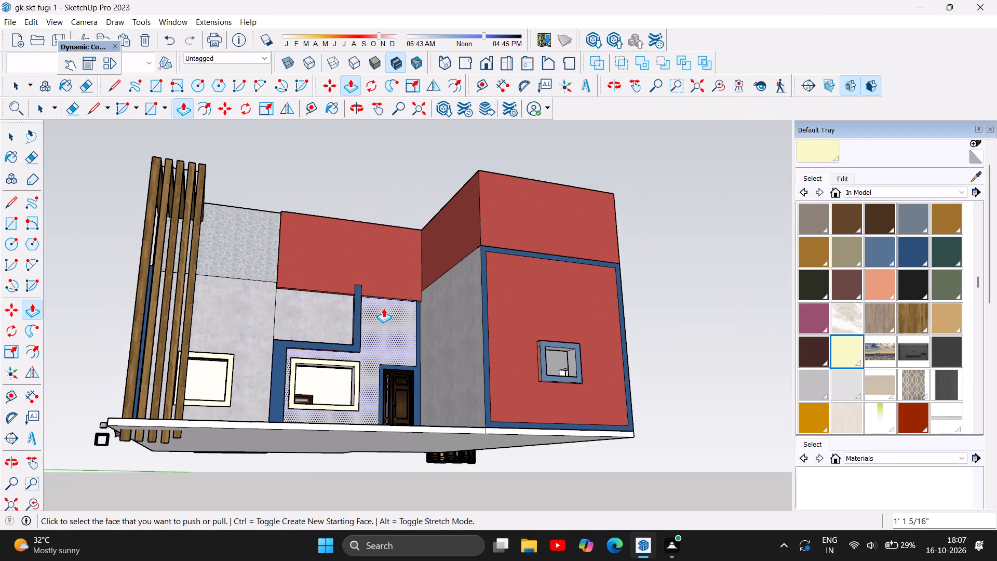
{"action": "scroll", "coordinate": [400, 311], "scroll_direction": "up", "scroll_amount": 4}
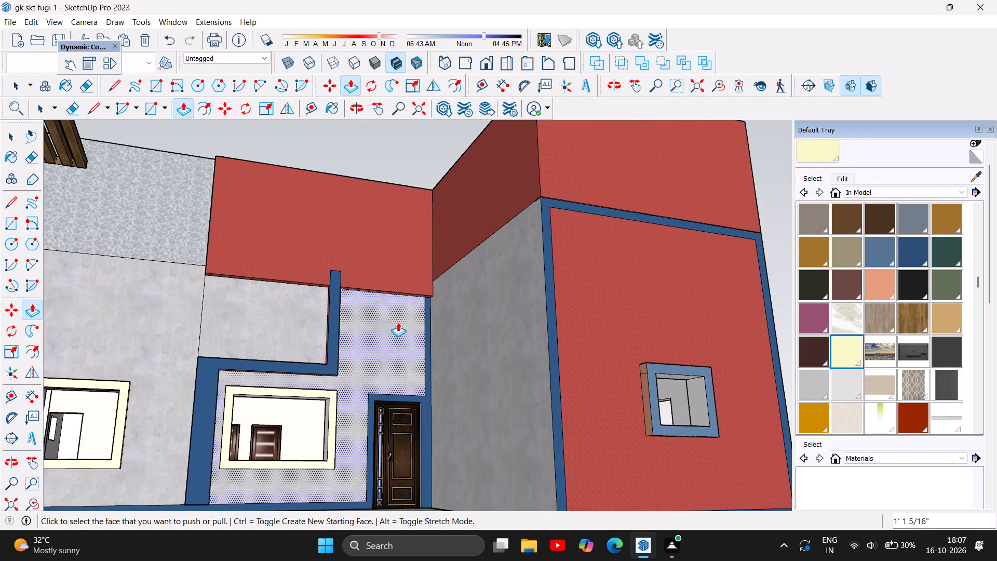
{"action": "scroll", "coordinate": [398, 322], "scroll_direction": "up", "scroll_amount": 2}
{"action": "scroll", "coordinate": [374, 356], "scroll_direction": "down", "scroll_amount": 9}
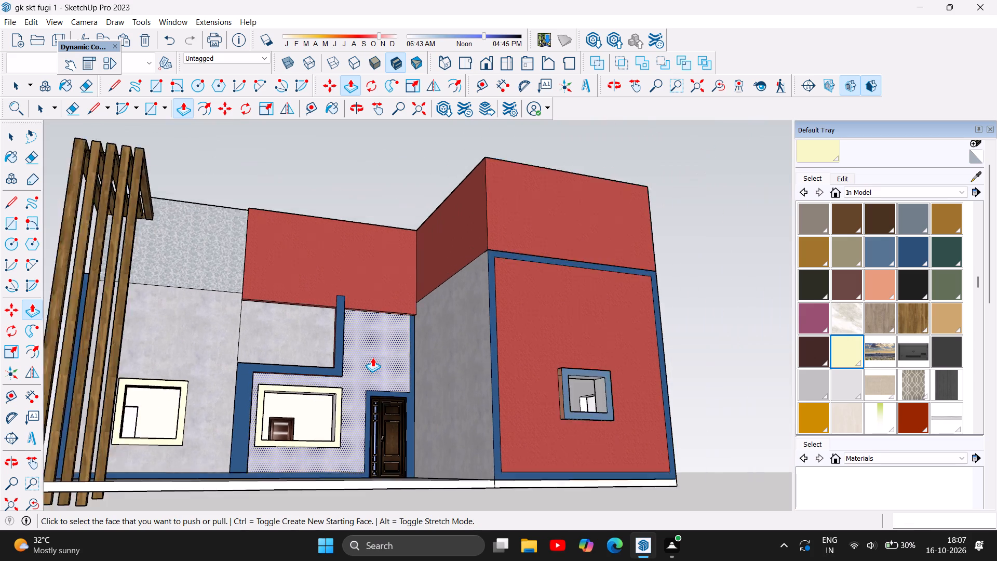
{"action": "scroll", "coordinate": [372, 357], "scroll_direction": "down", "scroll_amount": 6}
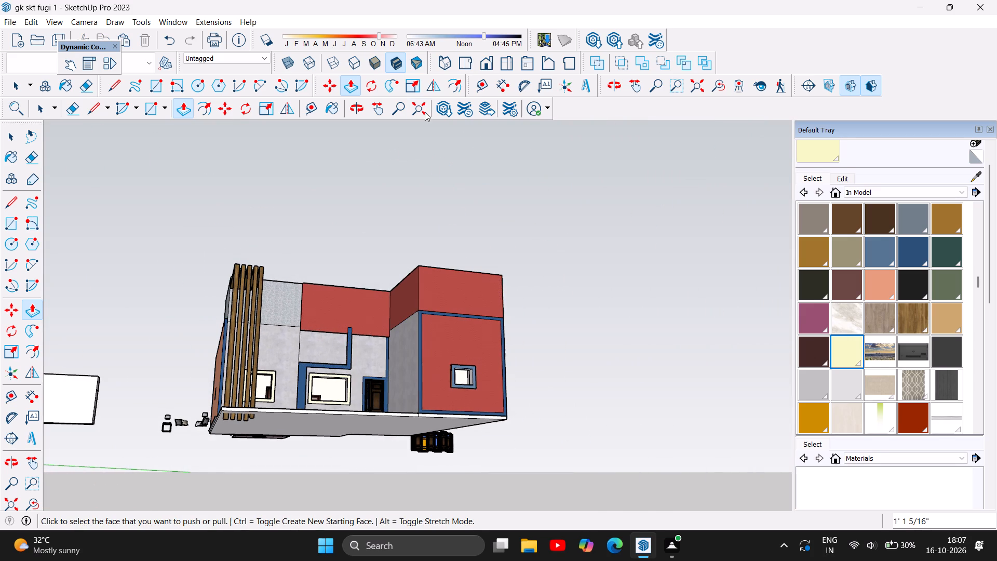
Examine the house from above and from an angle, including the inner corner where the red parapet meets the projecting wing.
{"action": "left_click", "coordinate": [357, 111]}
{"action": "left_click_drag", "start_coordinate": [376, 195], "coordinate": [346, 251]}
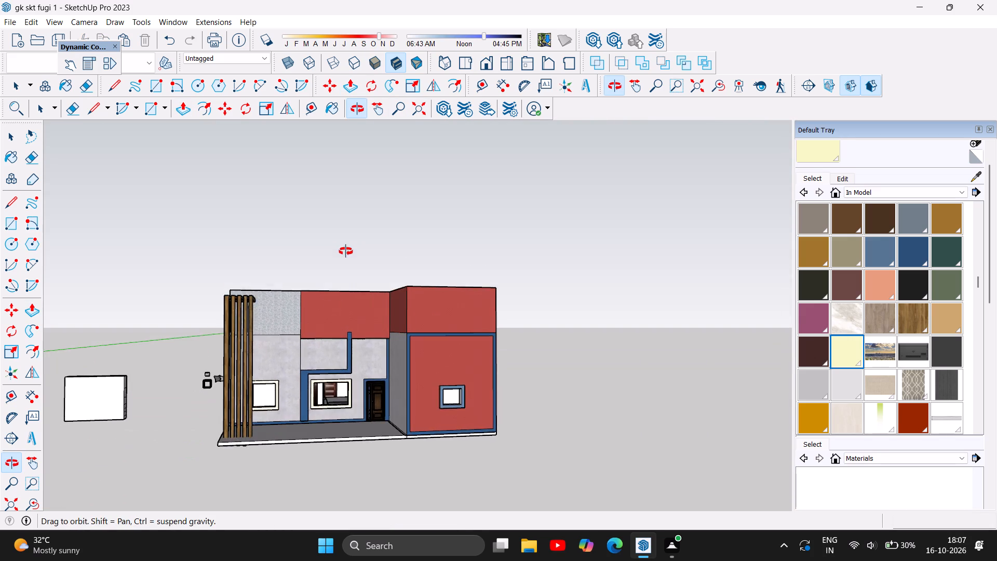
{"action": "left_click_drag", "start_coordinate": [346, 251], "coordinate": [311, 330]}
{"action": "scroll", "coordinate": [356, 356], "scroll_direction": "up", "scroll_amount": 1}
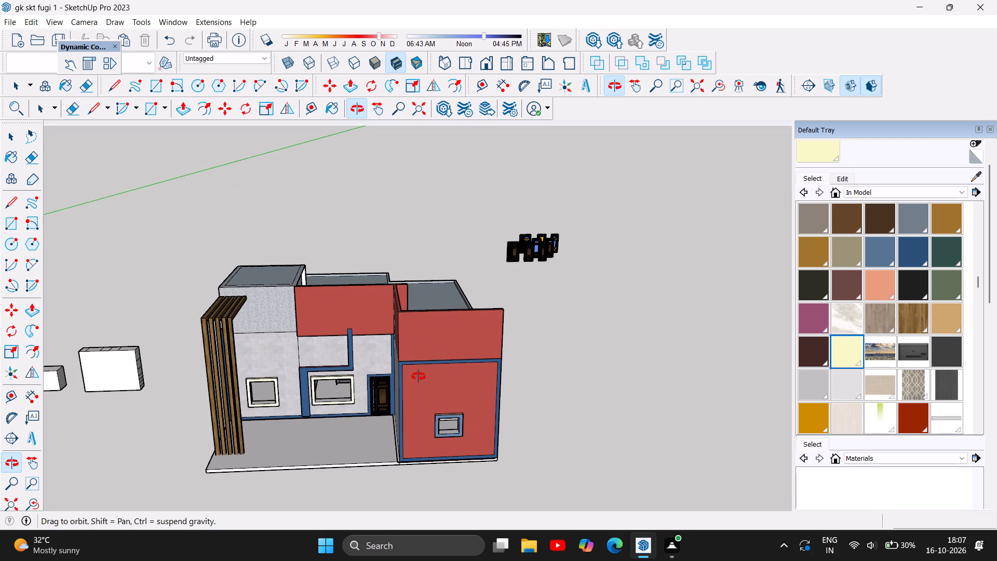
{"action": "scroll", "coordinate": [423, 377], "scroll_direction": "up", "scroll_amount": 7}
{"action": "left_click_drag", "start_coordinate": [345, 386], "coordinate": [420, 384]}
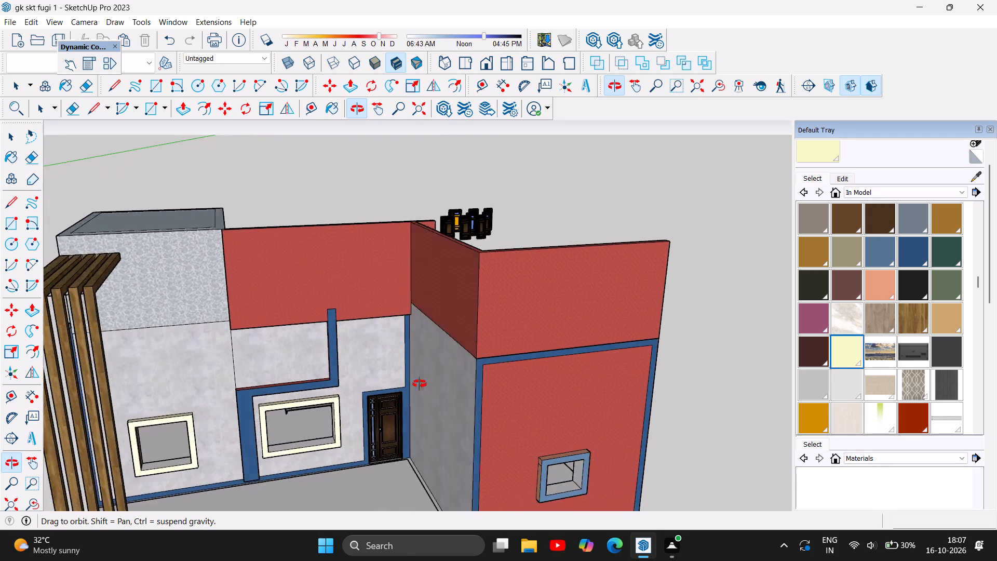
{"action": "left_click_drag", "start_coordinate": [420, 384], "coordinate": [459, 377]}
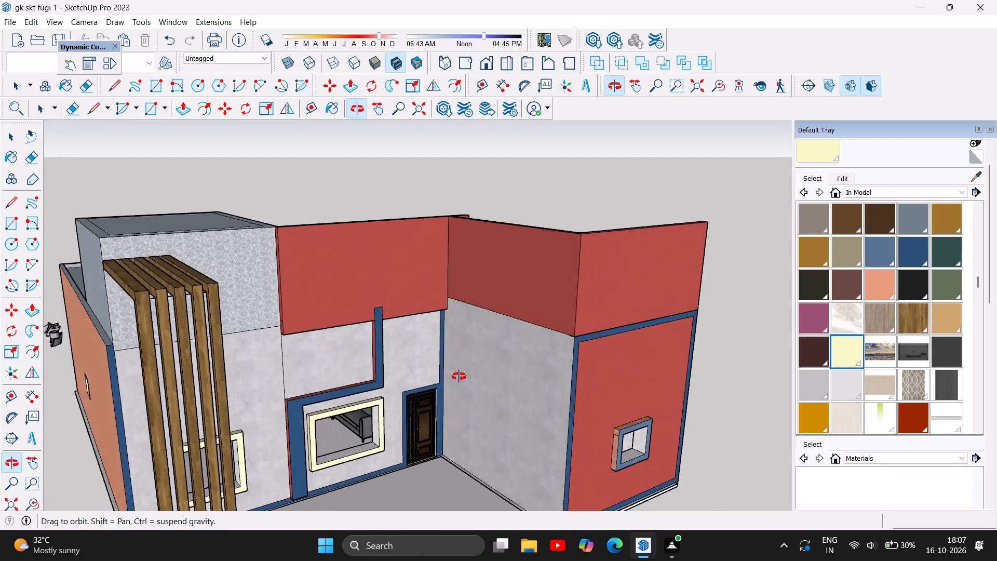
{"action": "left_click_drag", "start_coordinate": [459, 377], "coordinate": [449, 378]}
{"action": "scroll", "coordinate": [444, 330], "scroll_direction": "up", "scroll_amount": 5}
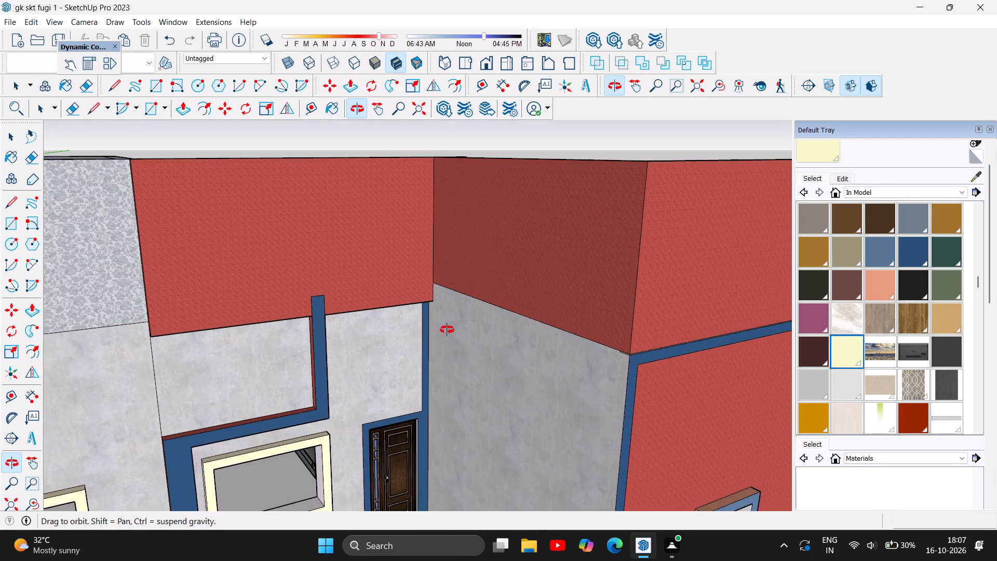
{"action": "scroll", "coordinate": [473, 318], "scroll_direction": "up", "scroll_amount": 4}
{"action": "scroll", "coordinate": [390, 271], "scroll_direction": "up", "scroll_amount": 4}
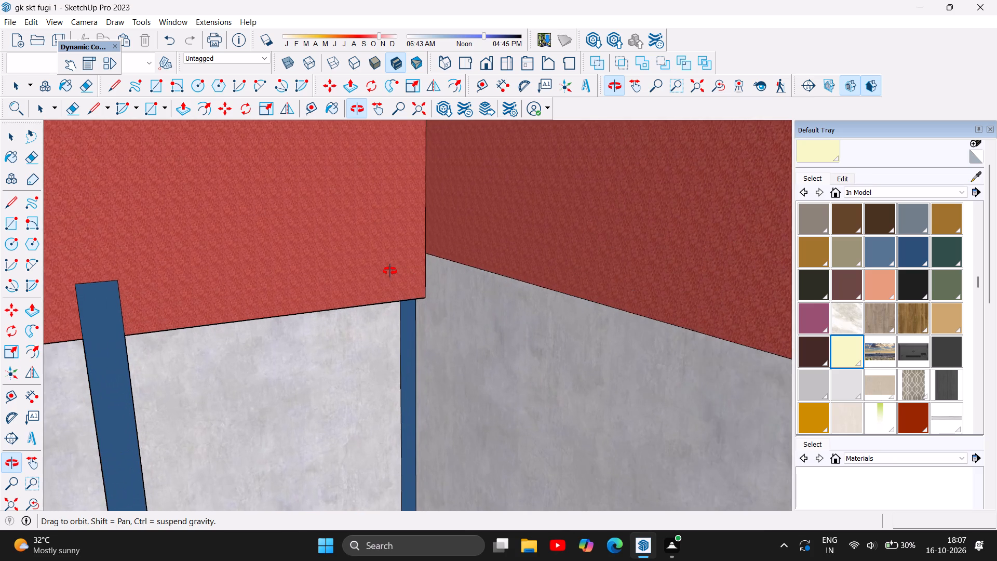
{"action": "scroll", "coordinate": [409, 264], "scroll_direction": "up", "scroll_amount": 5}
{"action": "scroll", "coordinate": [432, 293], "scroll_direction": "down", "scroll_amount": 5}
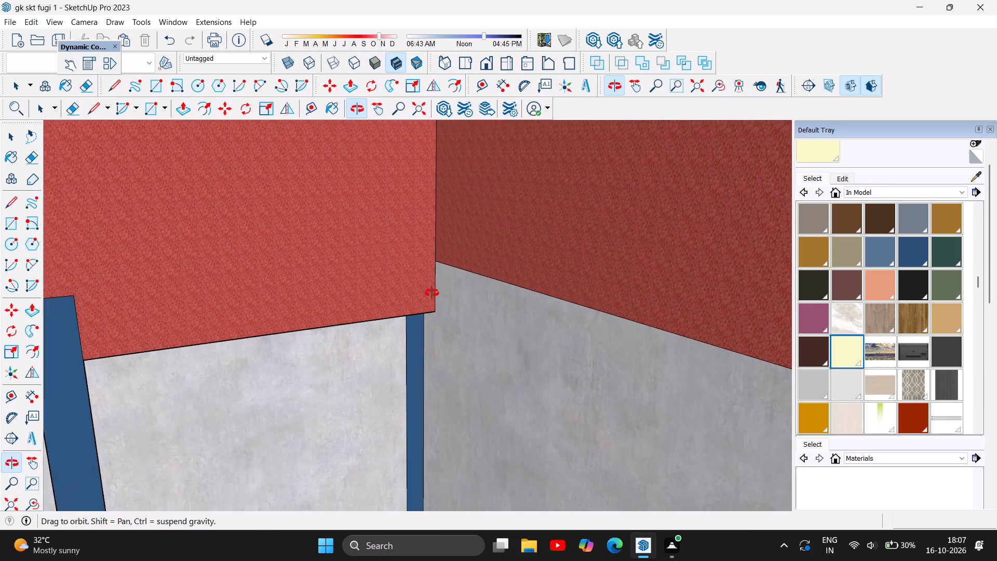
{"action": "scroll", "coordinate": [418, 275], "scroll_direction": "down", "scroll_amount": 13}
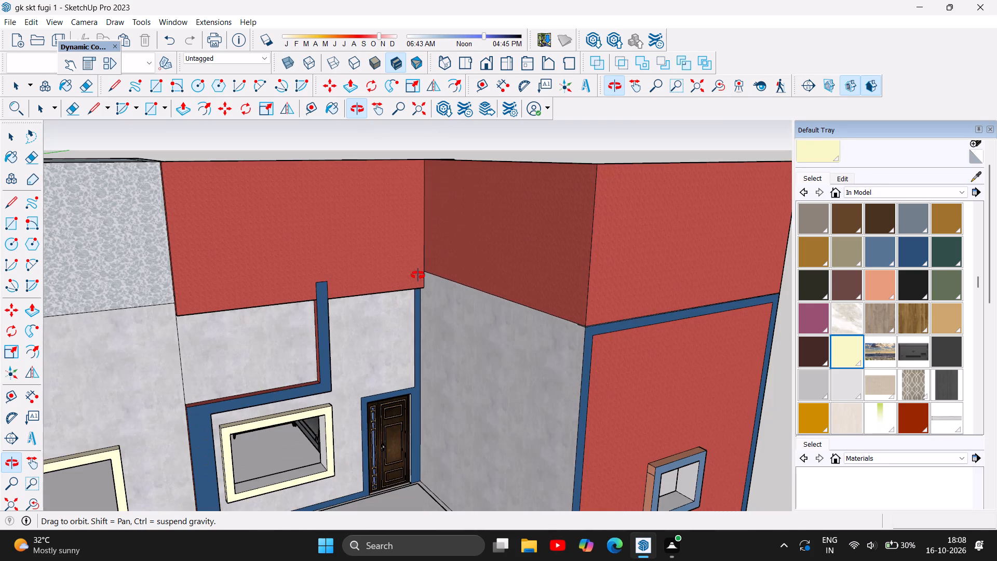
{"action": "scroll", "coordinate": [454, 308], "scroll_direction": "up", "scroll_amount": 4}
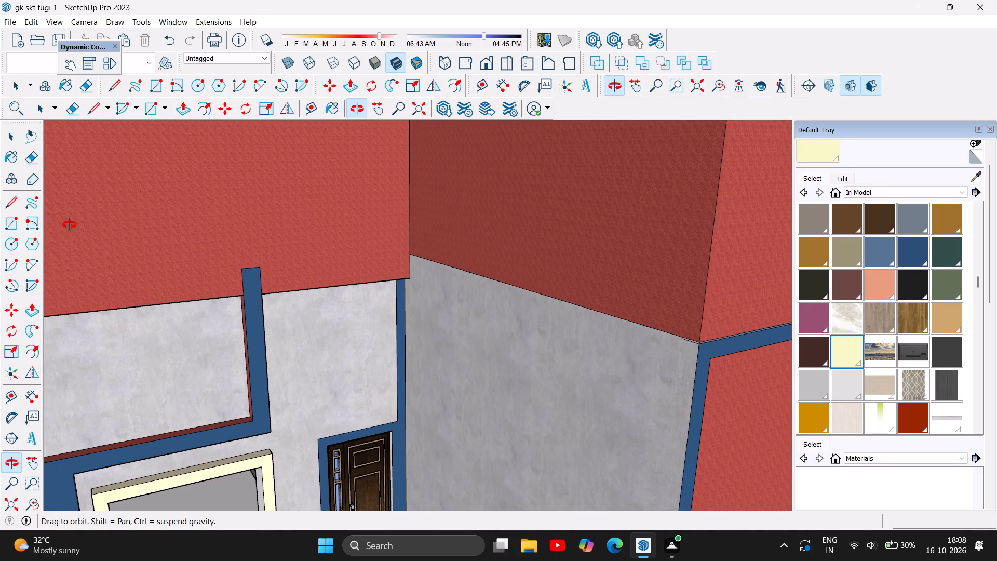
{"action": "scroll", "coordinate": [430, 252], "scroll_direction": "down", "scroll_amount": 9}
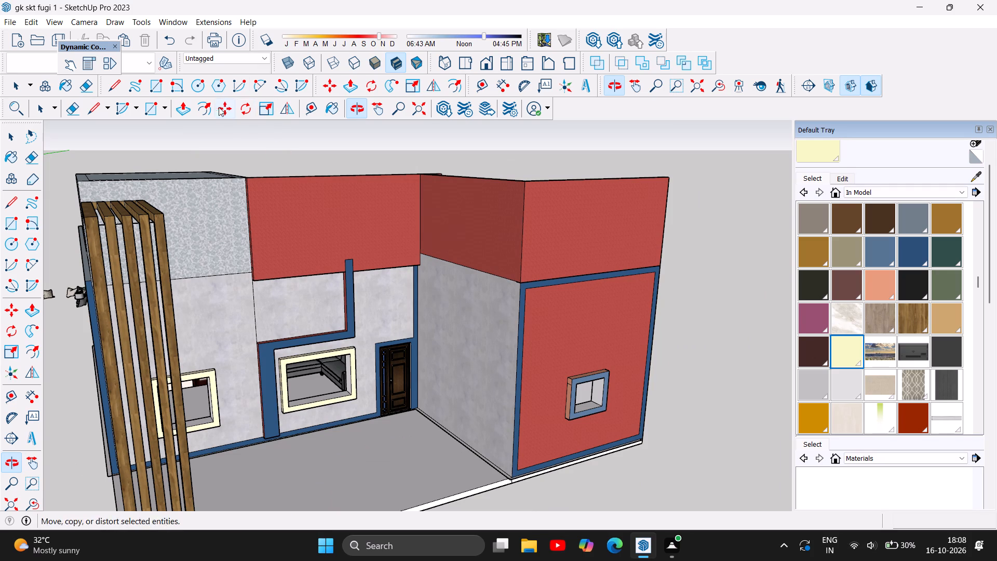
Push/pull the red parapet face above the door and window outward 14' 7 1/2", over the porch towards the projecting wing's front.
{"action": "left_click", "coordinate": [176, 109]}
{"action": "left_click", "coordinate": [300, 226]}
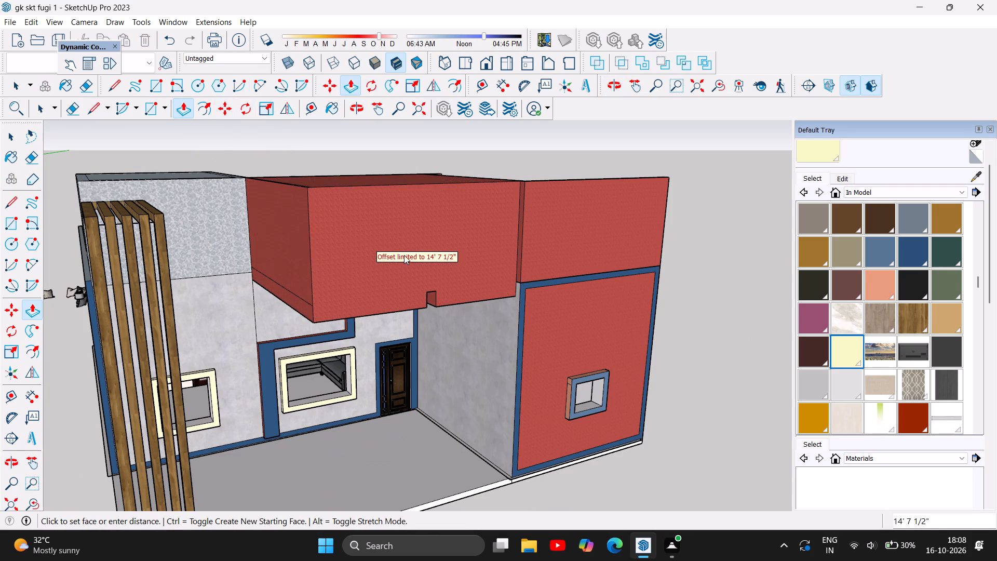
{"action": "double_click", "coordinate": [425, 262]}
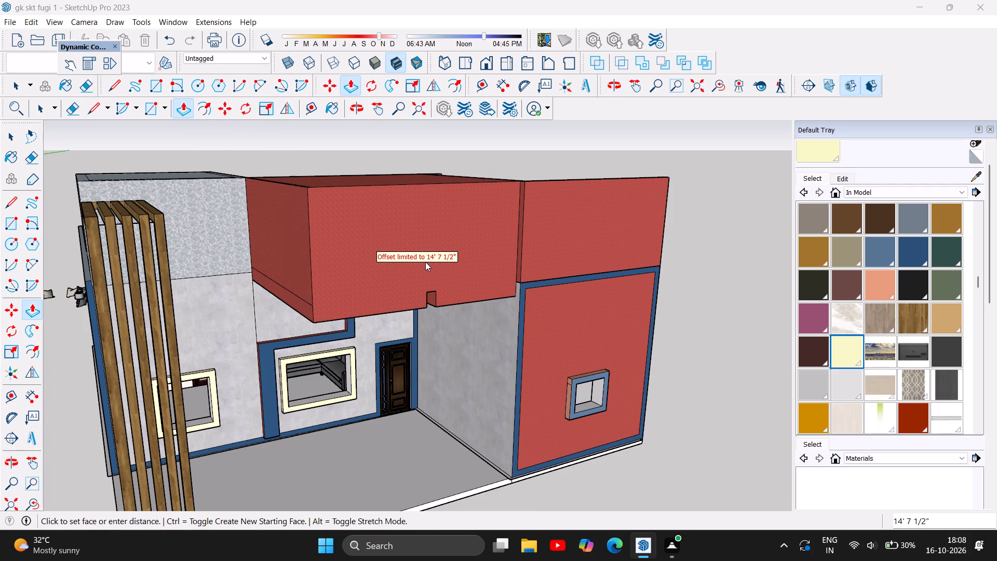
{"action": "scroll", "coordinate": [460, 278], "scroll_direction": "down", "scroll_amount": 8}
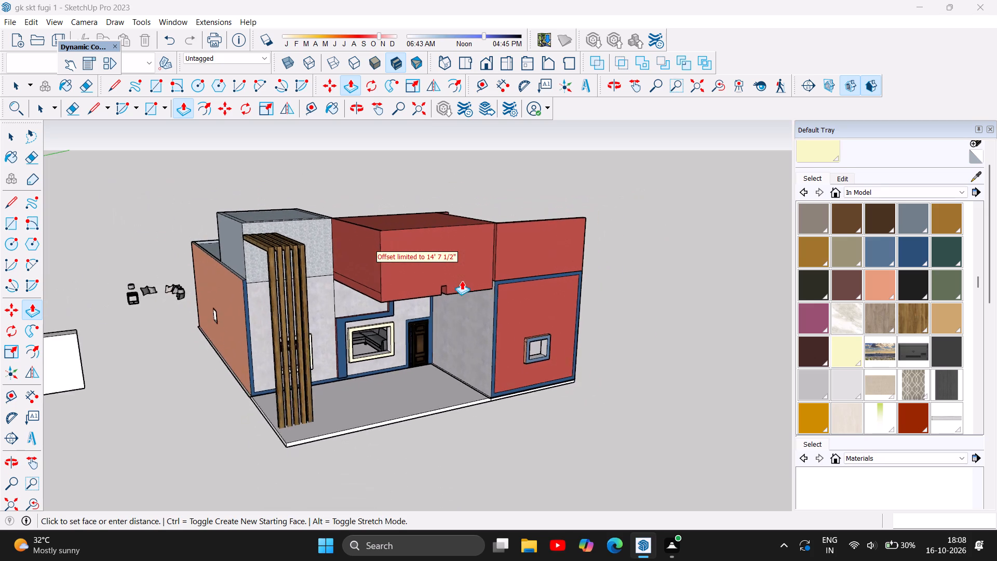
{"action": "scroll", "coordinate": [462, 280], "scroll_direction": "down", "scroll_amount": 2}
{"action": "scroll", "coordinate": [584, 263], "scroll_direction": "up", "scroll_amount": 3}
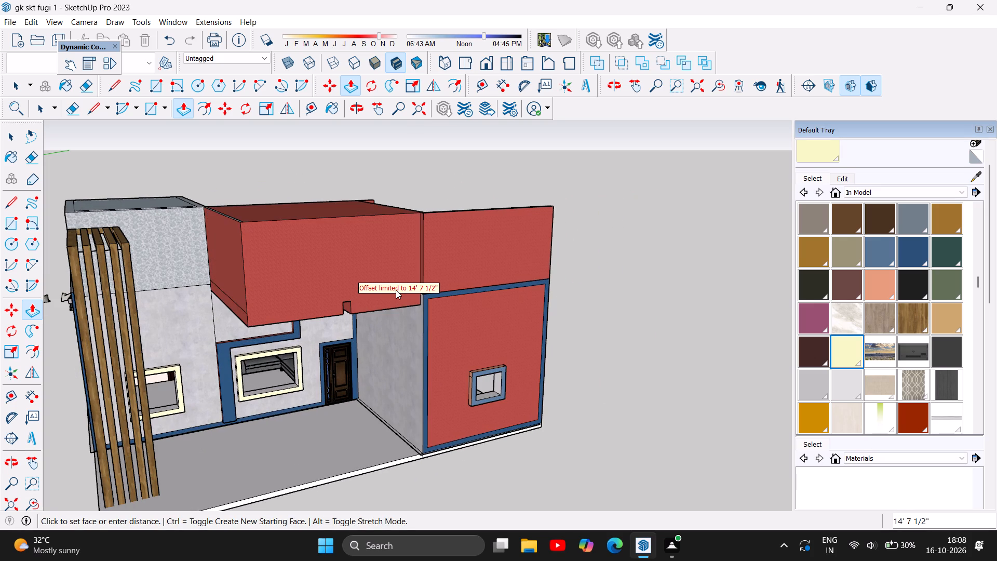
{"action": "double_click", "coordinate": [396, 289]}
{"action": "scroll", "coordinate": [643, 322], "scroll_direction": "down", "scroll_amount": 3}
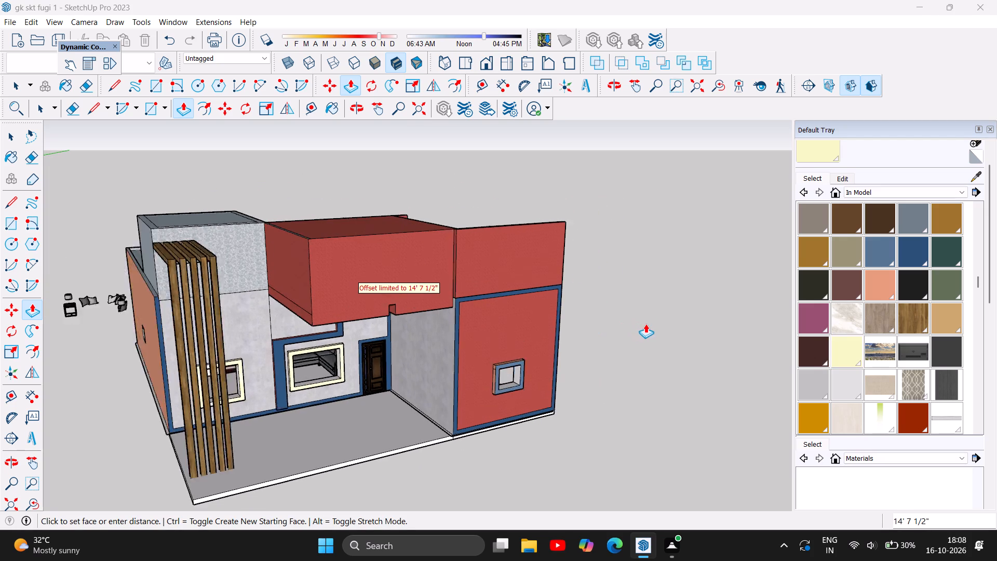
{"action": "scroll", "coordinate": [645, 324], "scroll_direction": "down", "scroll_amount": 2}
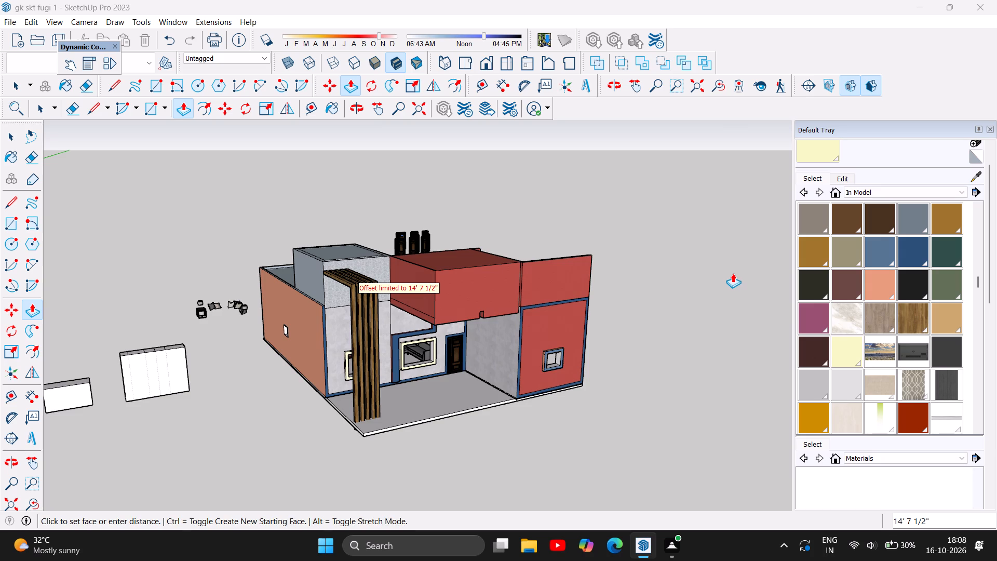
{"action": "scroll", "coordinate": [733, 273], "scroll_direction": "up", "scroll_amount": 1}
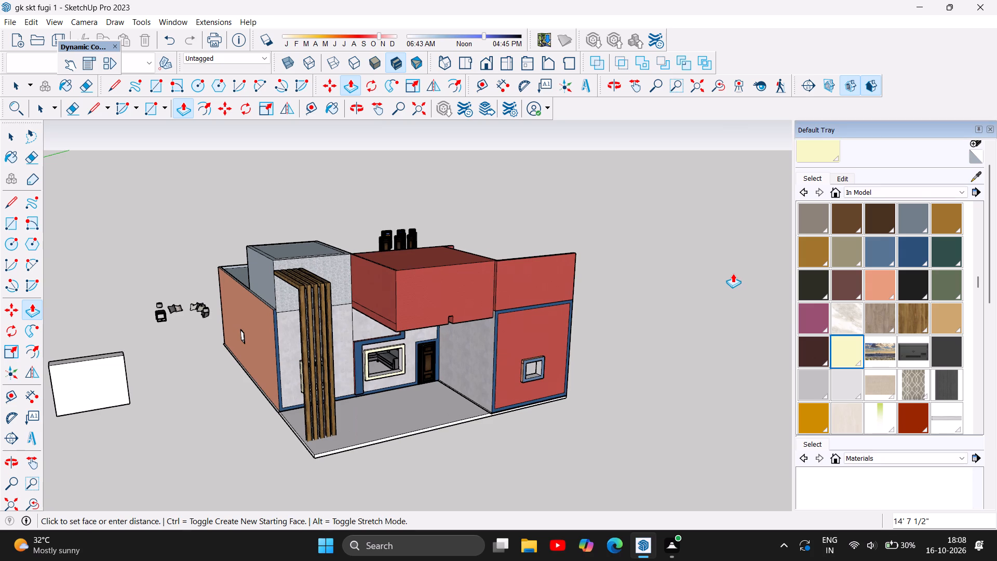
{"action": "scroll", "coordinate": [733, 273], "scroll_direction": "up", "scroll_amount": 3}
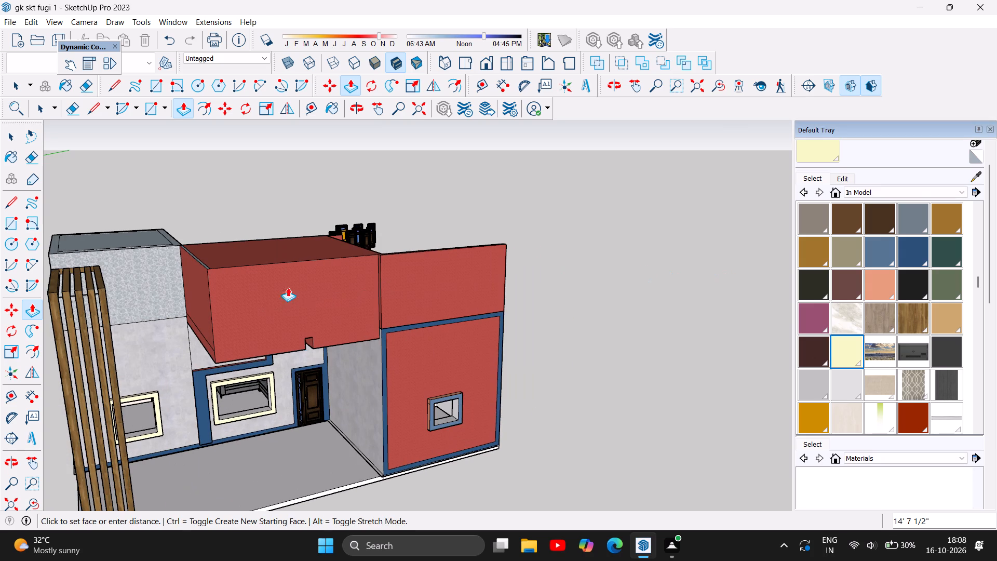
{"action": "left_click", "coordinate": [322, 306]}
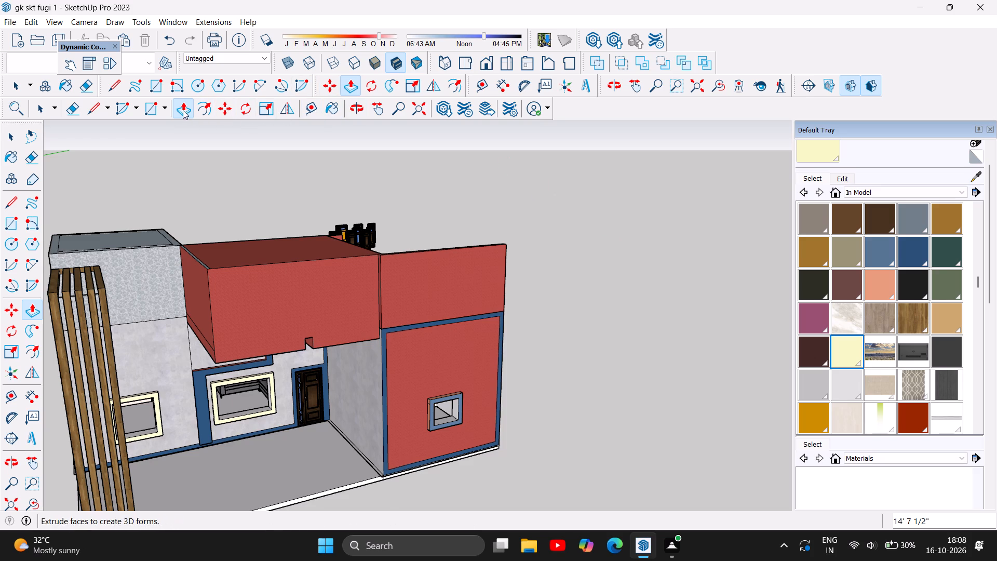
Push/pull the red parapet block's inner face over the roof 1' 9 3/4", and again 12' 3 1/8" to the salmon side wall.
{"action": "left_click", "coordinate": [357, 108]}
{"action": "left_click_drag", "start_coordinate": [386, 171], "coordinate": [352, 222]}
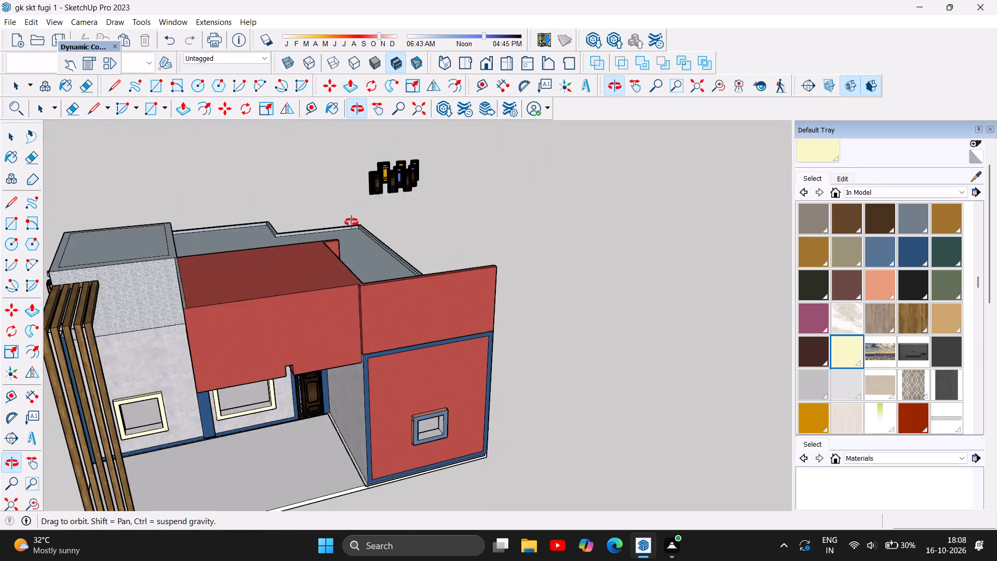
{"action": "left_click_drag", "start_coordinate": [352, 222], "coordinate": [99, 276]}
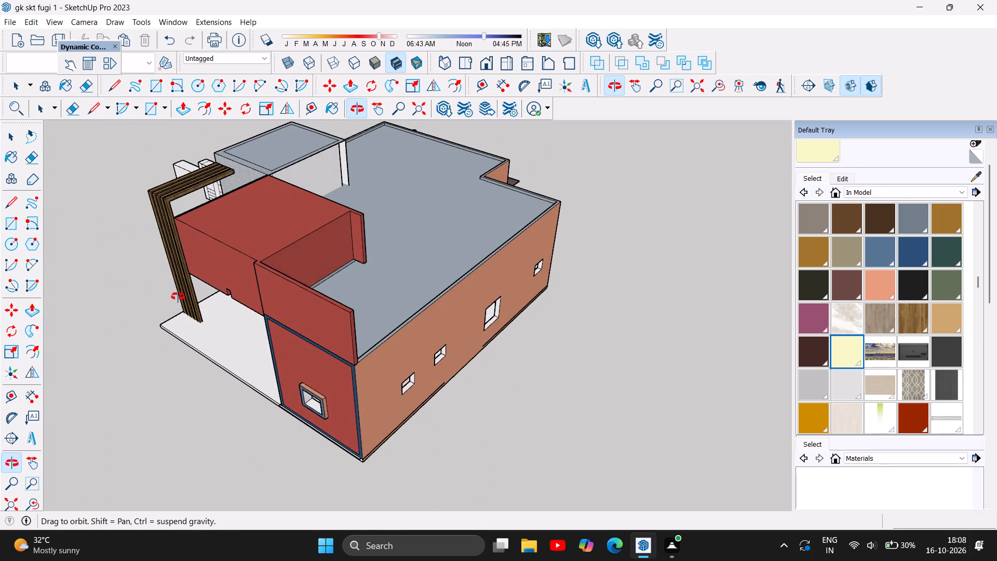
{"action": "left_click_drag", "start_coordinate": [375, 277], "coordinate": [239, 266]}
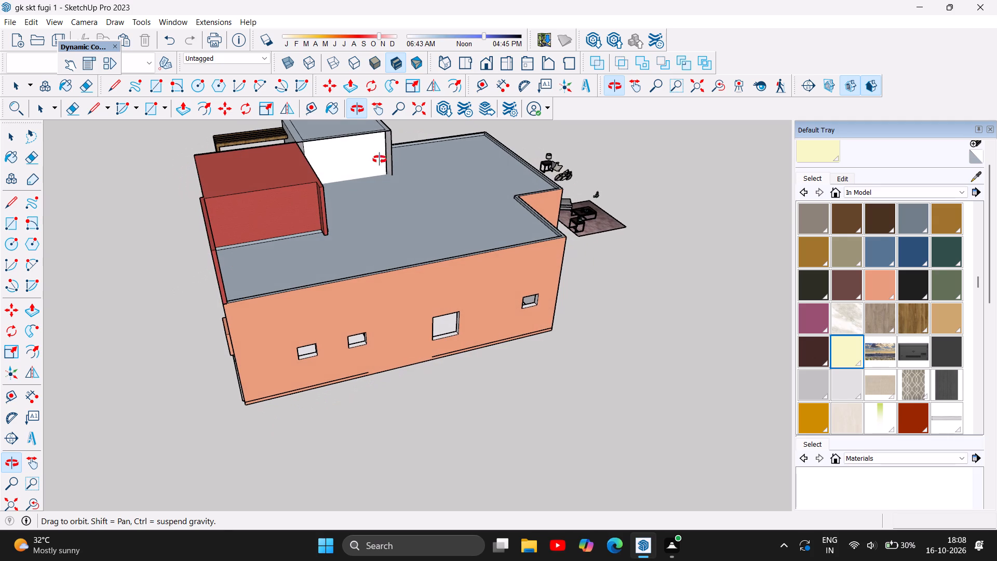
{"action": "left_click", "coordinate": [351, 90]}
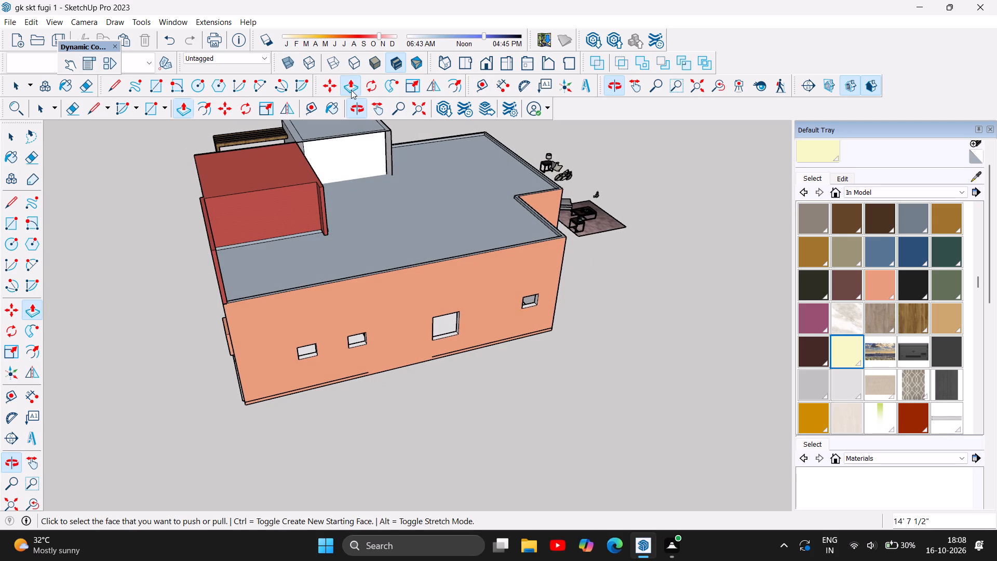
{"action": "left_click", "coordinate": [295, 199]}
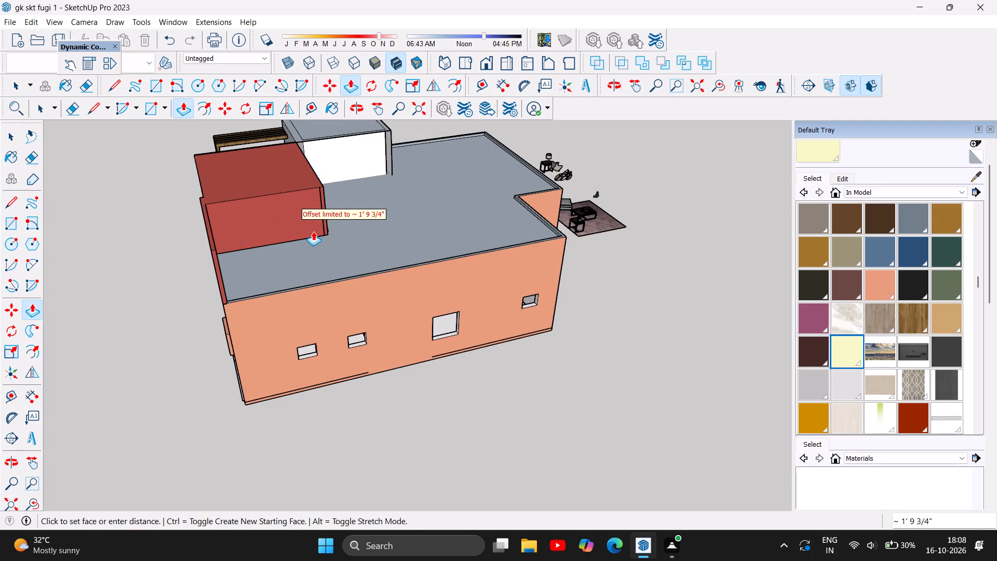
{"action": "left_click", "coordinate": [313, 231]}
{"action": "left_click", "coordinate": [295, 218]}
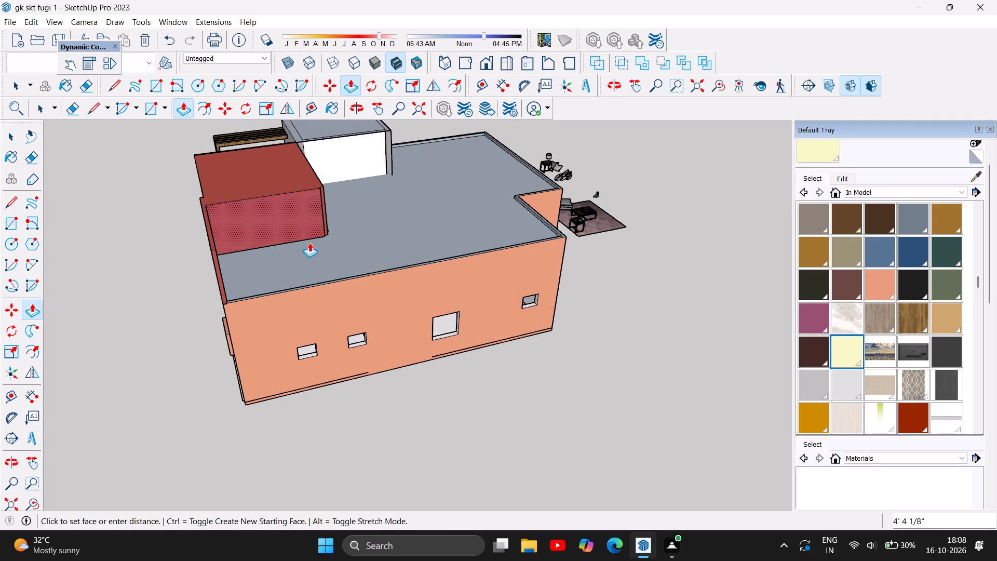
{"action": "left_click", "coordinate": [314, 273]}
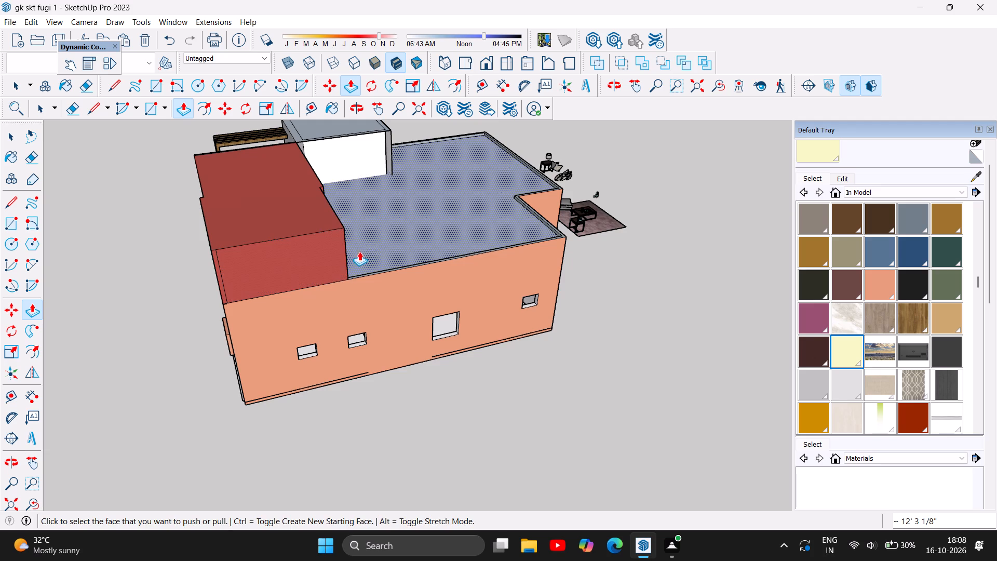
Examine the extended red parapet block from the side and front, including the notch in its lower edge above the porch.
{"action": "scroll", "coordinate": [659, 322], "scroll_direction": "down", "scroll_amount": 6}
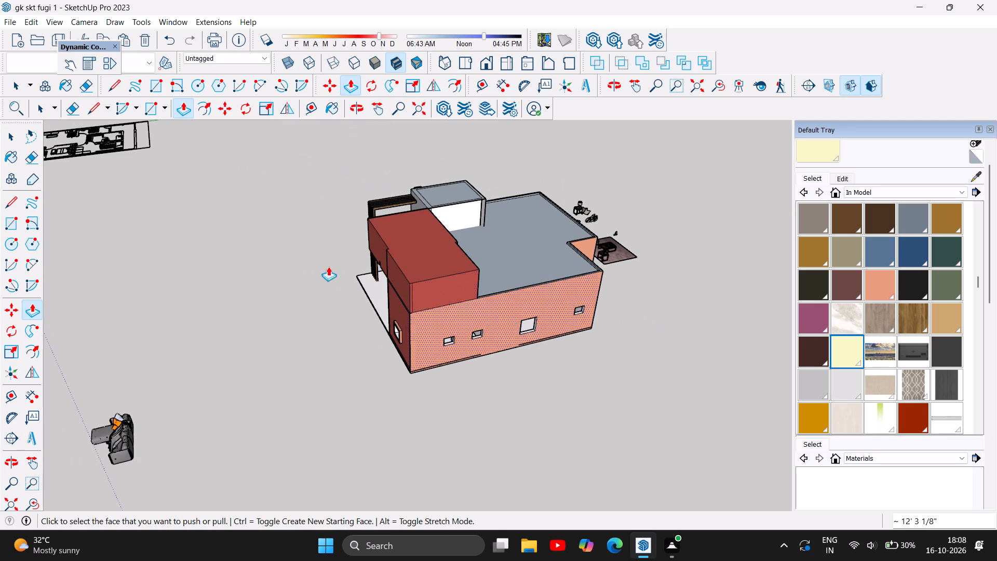
{"action": "left_click", "coordinate": [358, 110]}
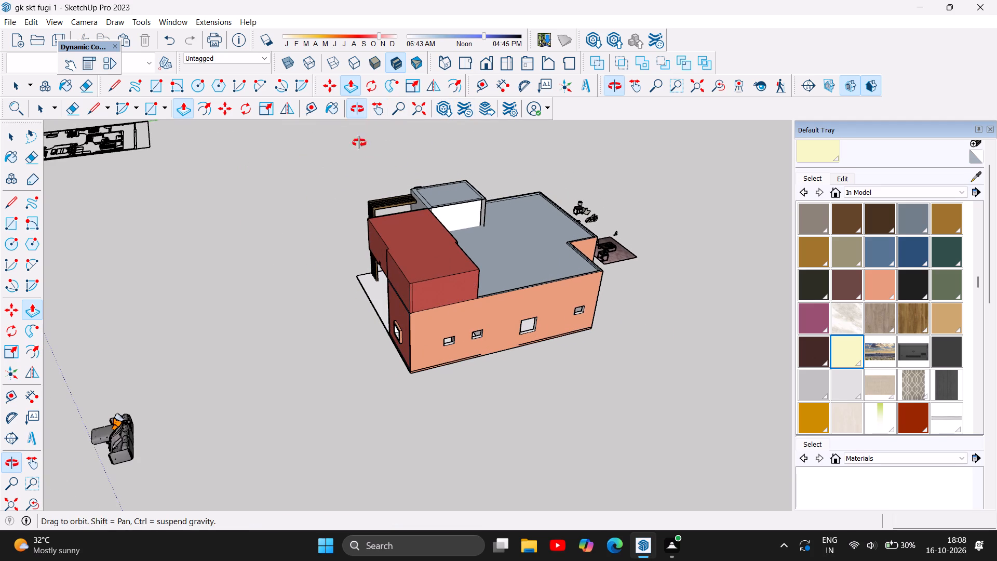
{"action": "left_click_drag", "start_coordinate": [295, 260], "coordinate": [603, 225]}
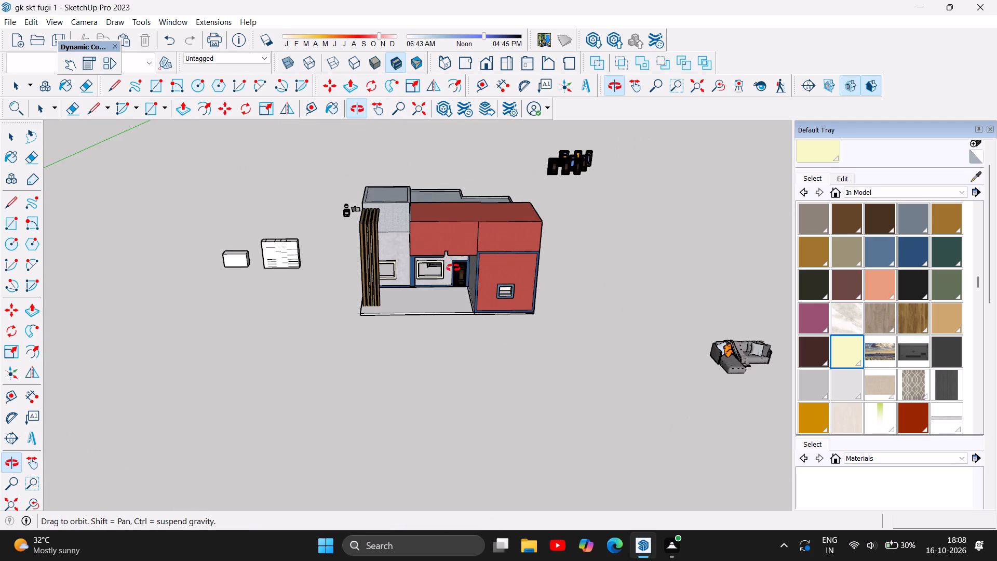
{"action": "left_click_drag", "start_coordinate": [370, 285], "coordinate": [546, 213]}
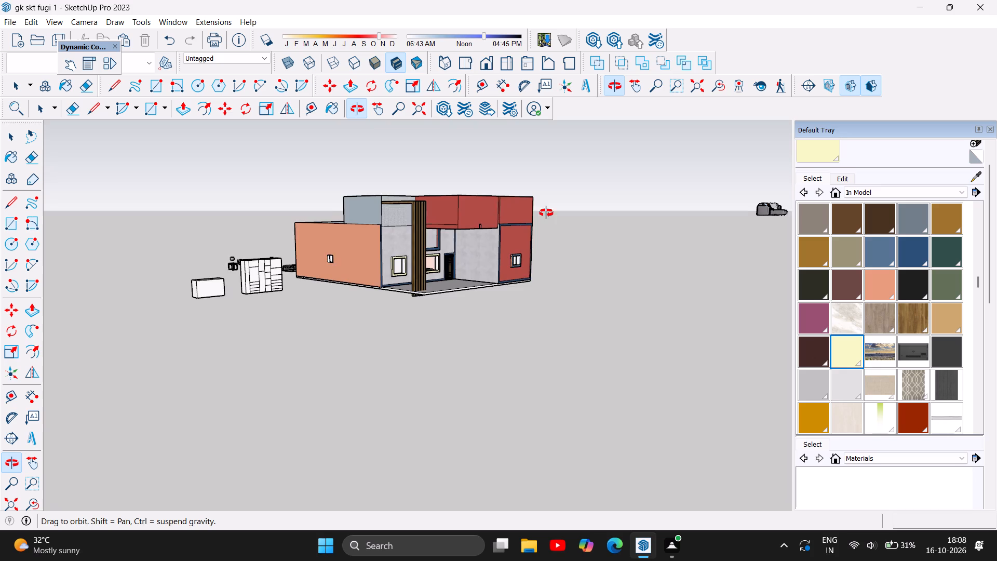
{"action": "left_click_drag", "start_coordinate": [546, 213], "coordinate": [397, 212]}
{"action": "scroll", "coordinate": [463, 216], "scroll_direction": "up", "scroll_amount": 5}
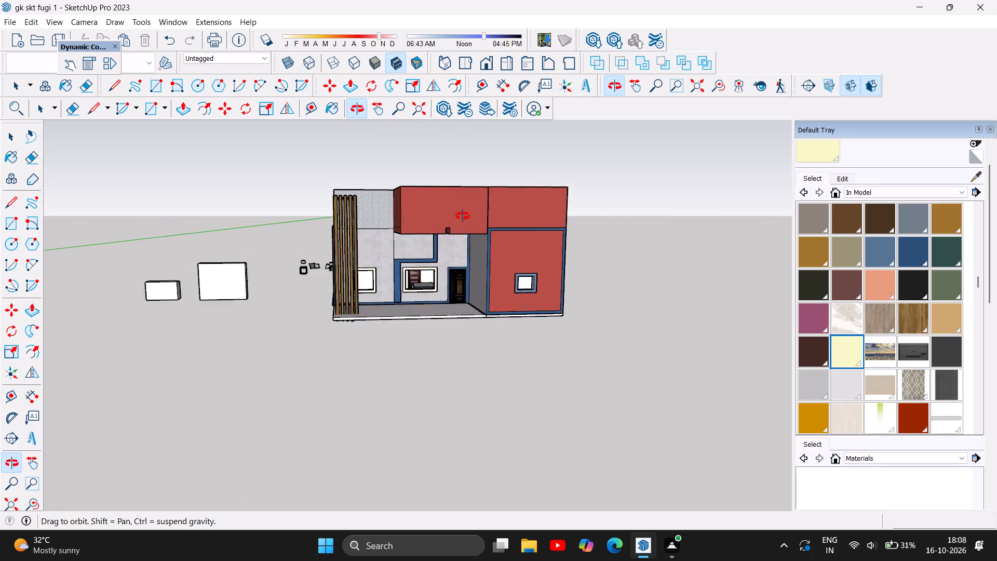
{"action": "scroll", "coordinate": [450, 234], "scroll_direction": "up", "scroll_amount": 20}
{"action": "scroll", "coordinate": [450, 234], "scroll_direction": "up", "scroll_amount": 7}
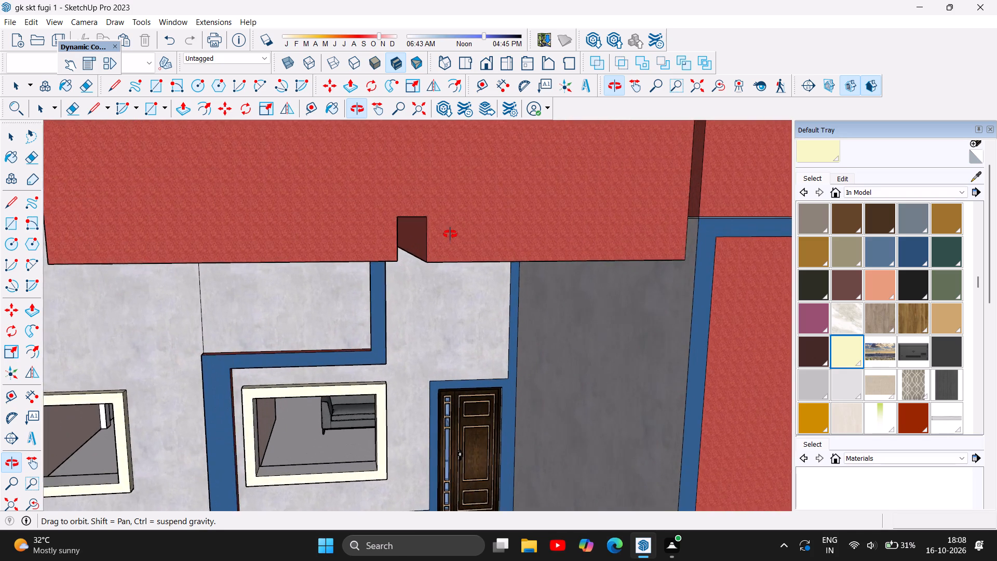
{"action": "scroll", "coordinate": [446, 236], "scroll_direction": "up", "scroll_amount": 15}
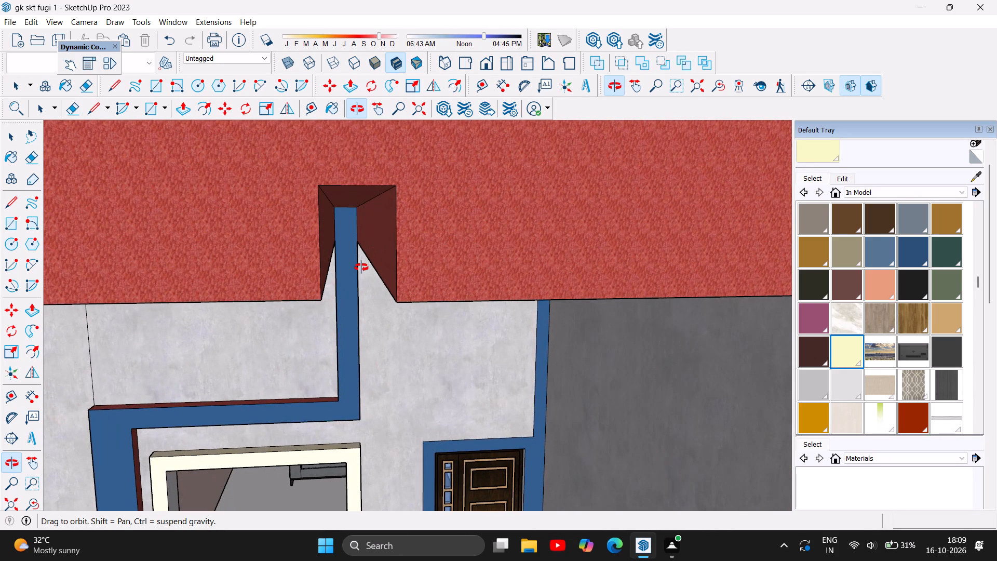
{"action": "scroll", "coordinate": [361, 268], "scroll_direction": "down", "scroll_amount": 5}
{"action": "scroll", "coordinate": [361, 268], "scroll_direction": "up", "scroll_amount": 4}
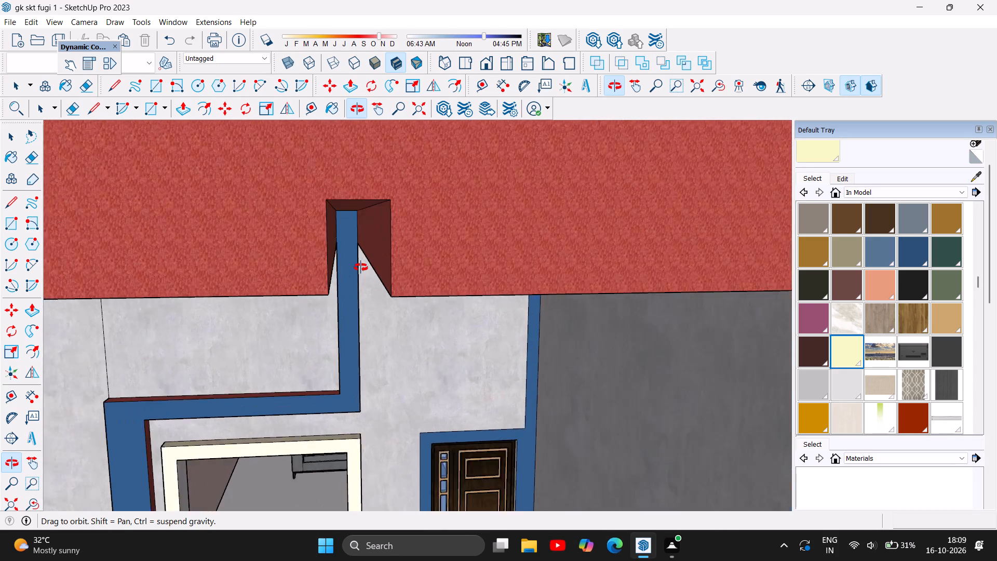
{"action": "scroll", "coordinate": [361, 268], "scroll_direction": "up", "scroll_amount": 1}
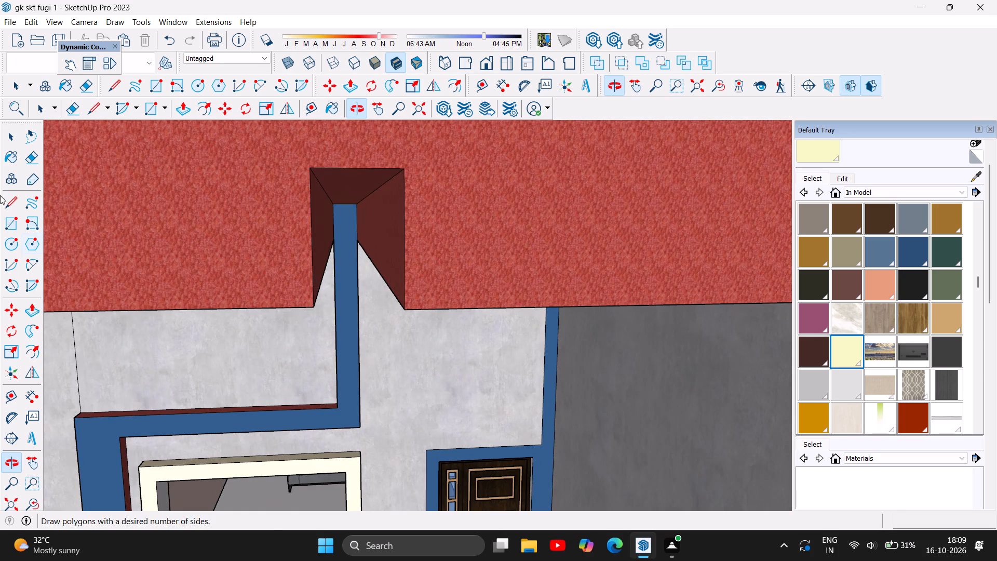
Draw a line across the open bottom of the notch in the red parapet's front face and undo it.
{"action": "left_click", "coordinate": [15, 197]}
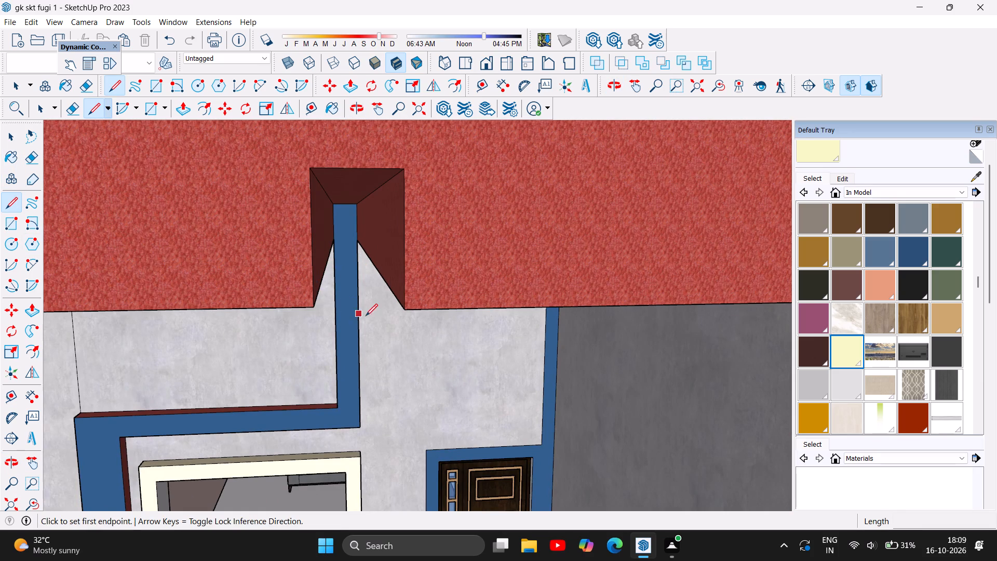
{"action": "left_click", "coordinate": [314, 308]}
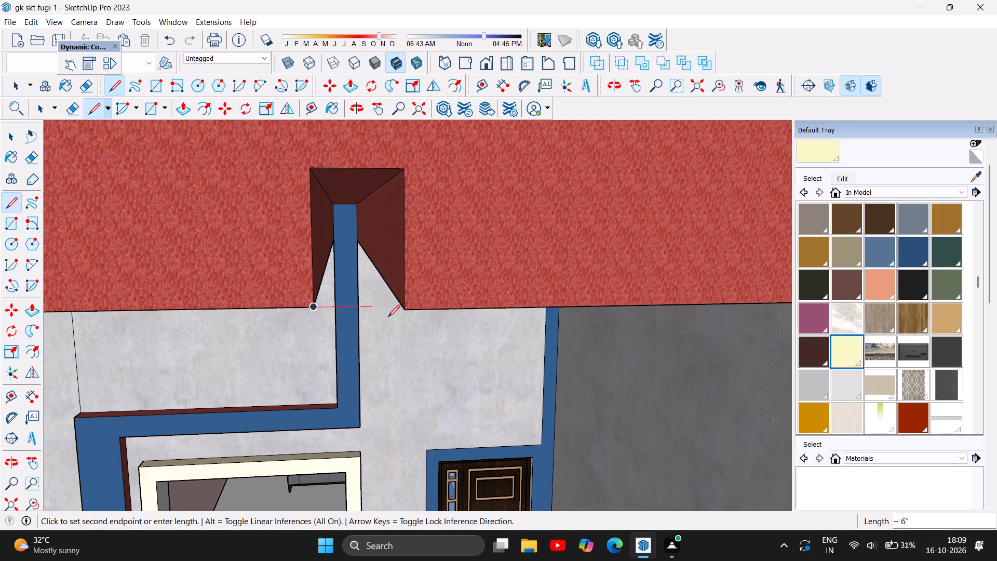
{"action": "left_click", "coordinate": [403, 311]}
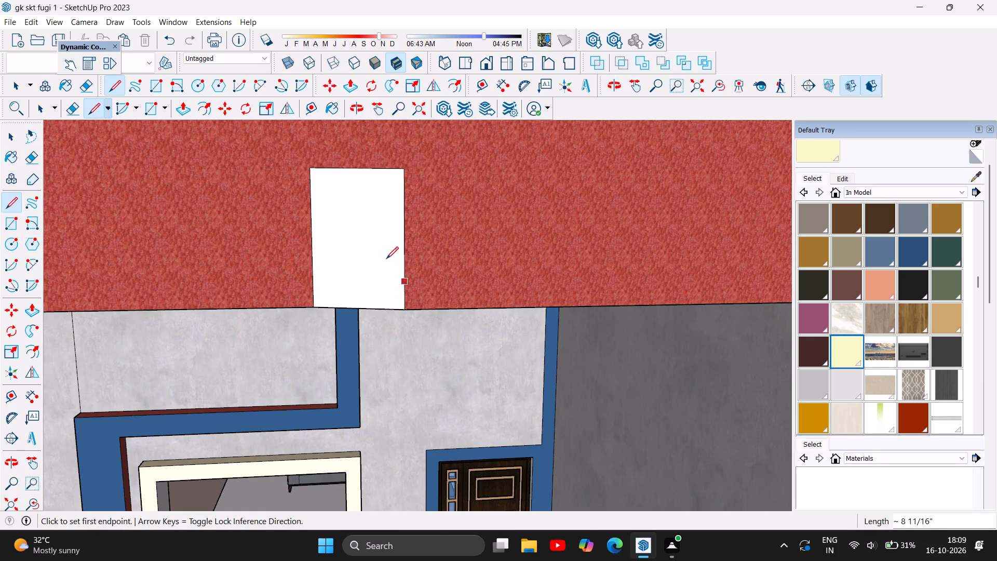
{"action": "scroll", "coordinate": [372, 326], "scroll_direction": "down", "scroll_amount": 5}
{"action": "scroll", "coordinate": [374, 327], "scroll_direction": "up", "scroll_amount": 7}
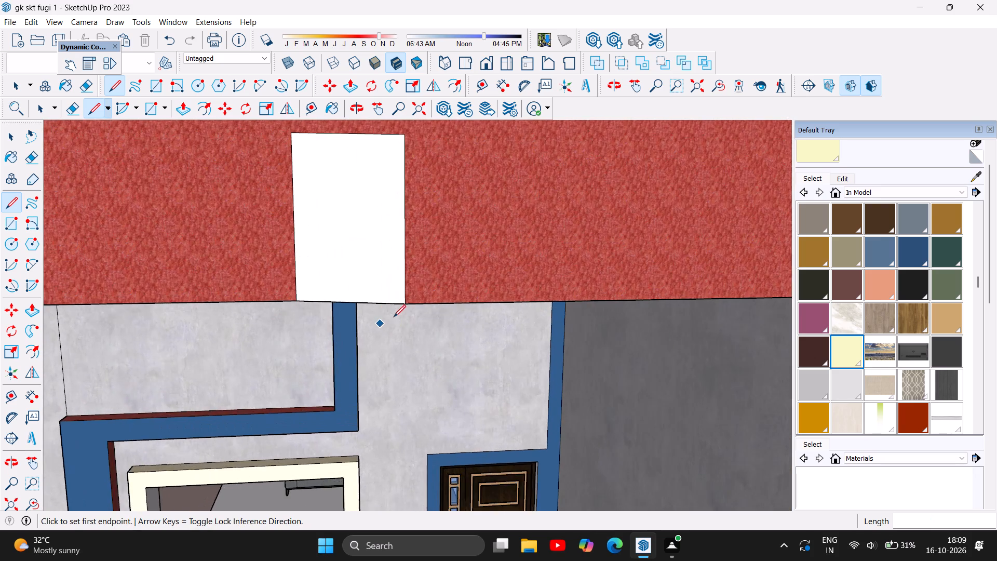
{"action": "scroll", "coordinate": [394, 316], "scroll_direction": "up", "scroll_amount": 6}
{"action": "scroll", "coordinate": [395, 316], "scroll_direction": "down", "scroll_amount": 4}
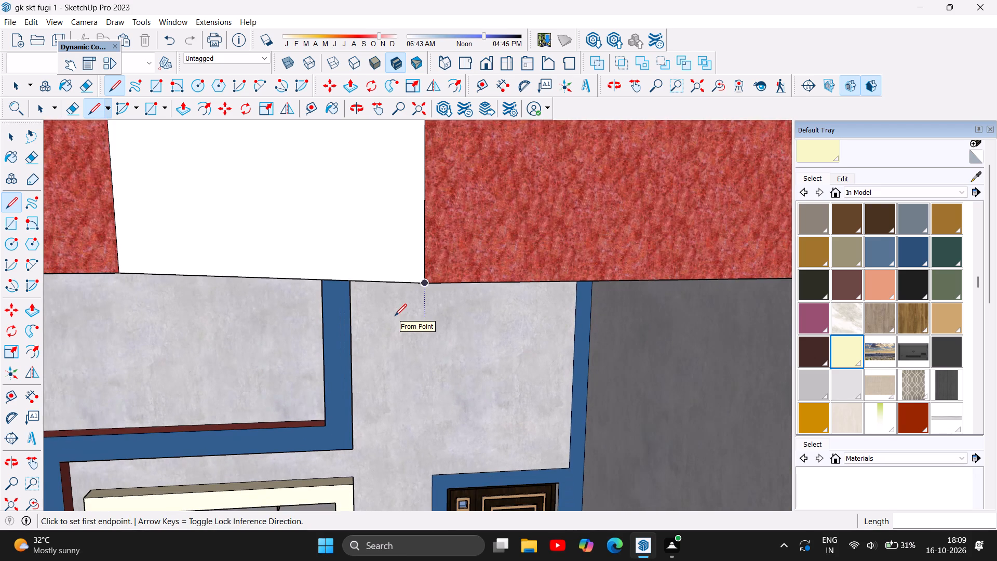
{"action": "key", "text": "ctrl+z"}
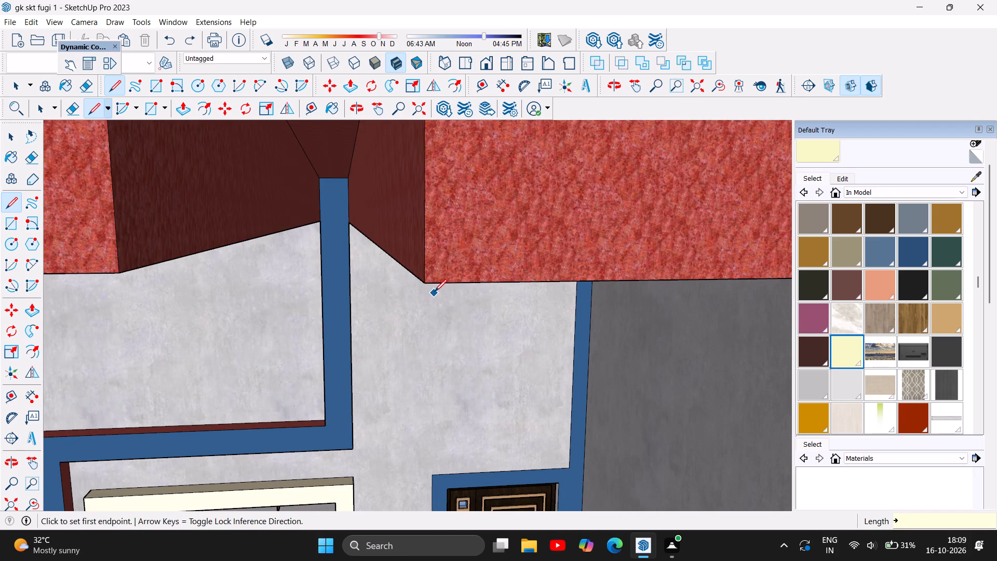
Close the notch in the red parapet's front face with a line about 8 11/16" long across its open bottom.
{"action": "scroll", "coordinate": [432, 317], "scroll_direction": "down", "scroll_amount": 5}
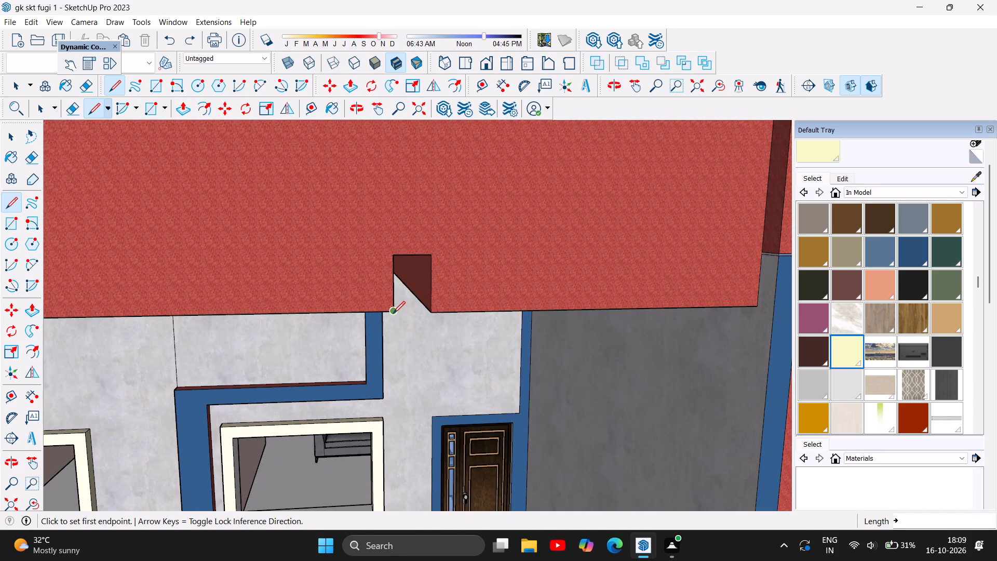
{"action": "left_click", "coordinate": [393, 313]}
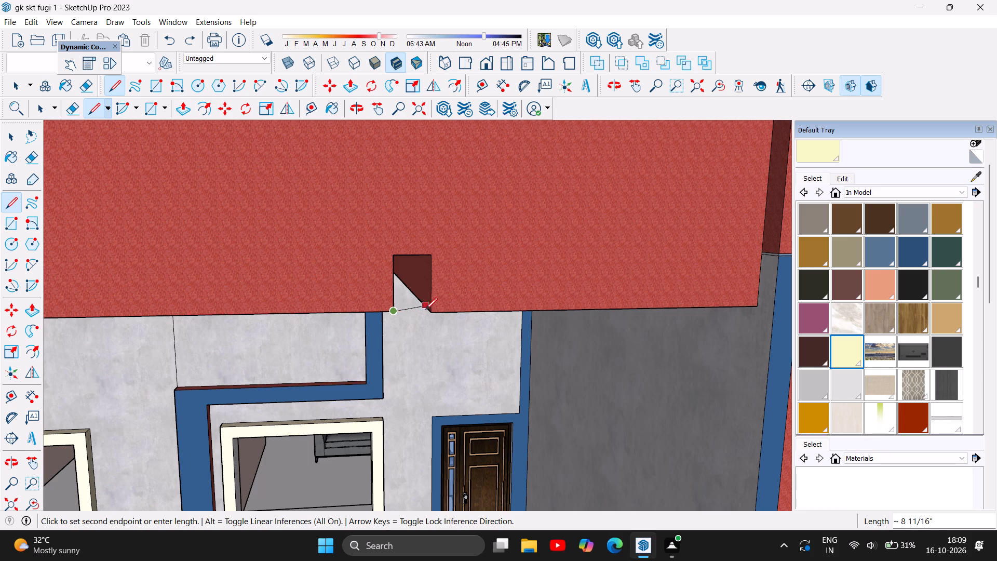
{"action": "left_click", "coordinate": [429, 313]}
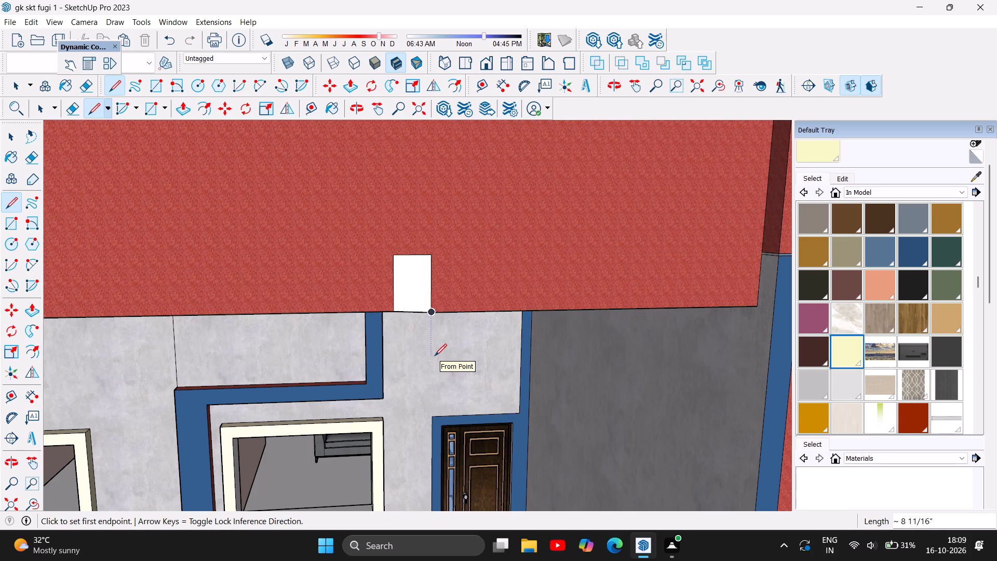
{"action": "key", "text": "Escape"}
Paint the white face filling the parapet notch with the textured red material used on the surrounding parapet.
{"action": "scroll", "coordinate": [869, 369], "scroll_direction": "down", "scroll_amount": 4}
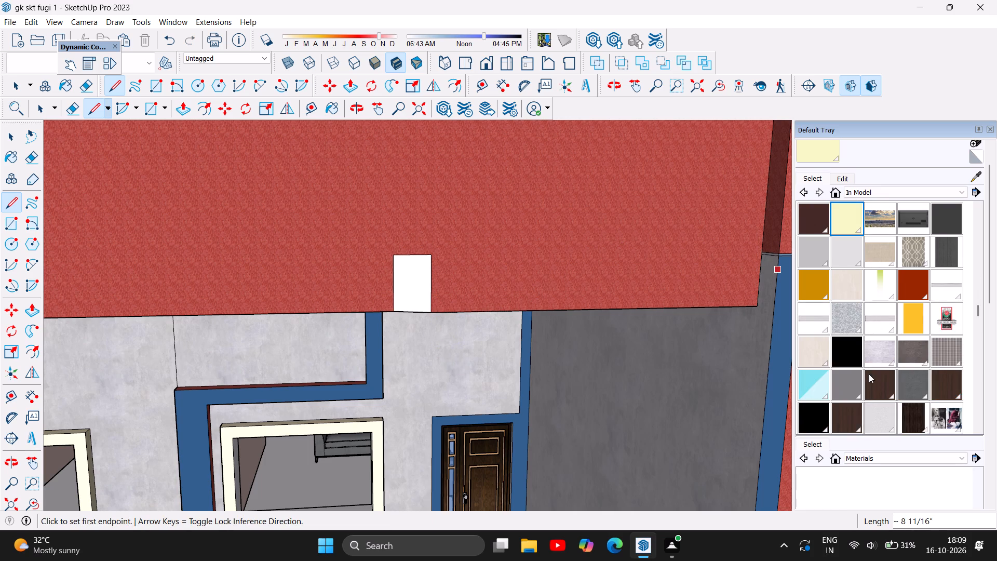
{"action": "scroll", "coordinate": [869, 374], "scroll_direction": "down", "scroll_amount": 6}
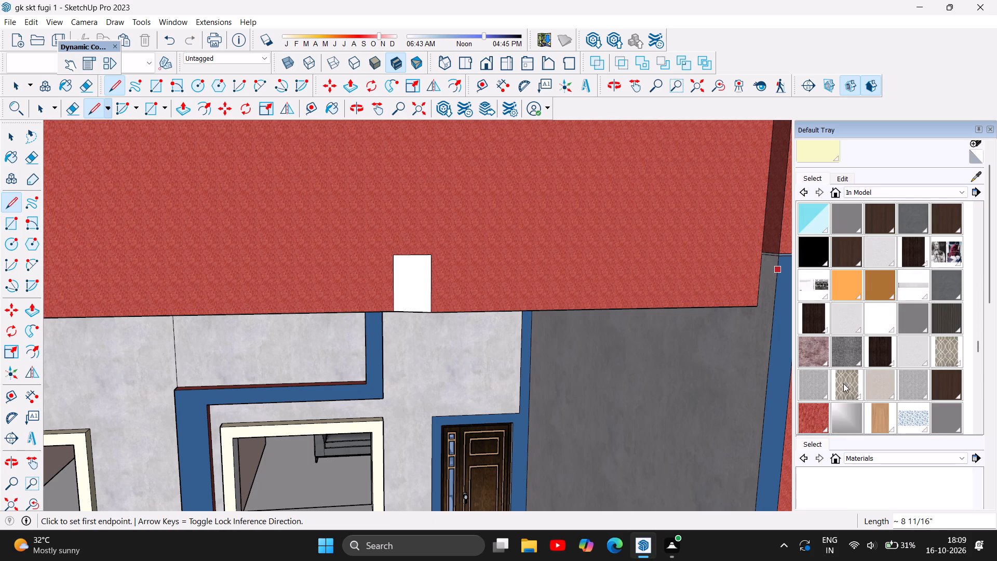
{"action": "scroll", "coordinate": [843, 383], "scroll_direction": "down", "scroll_amount": 1}
{"action": "left_click", "coordinate": [807, 349]}
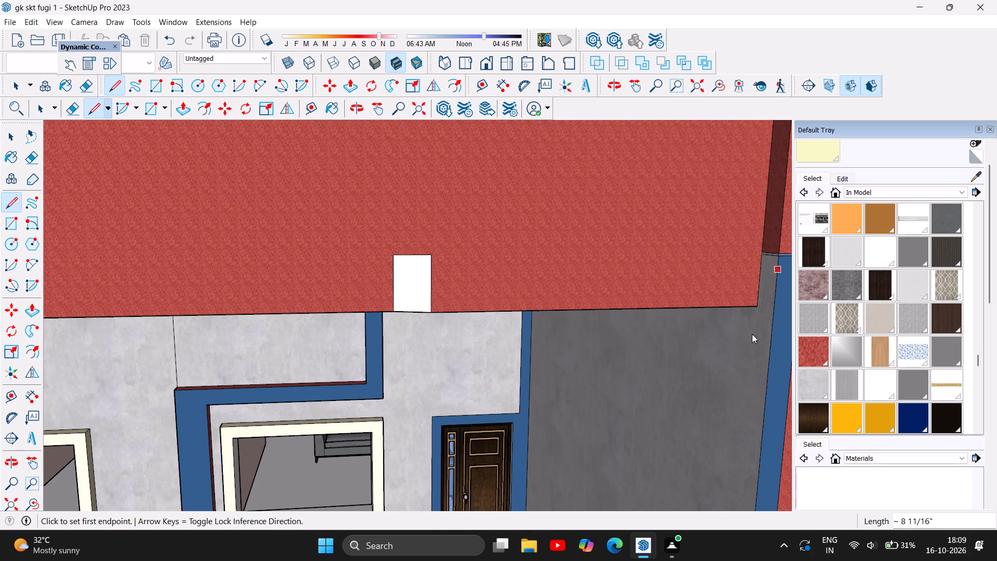
{"action": "left_click", "coordinate": [420, 290]}
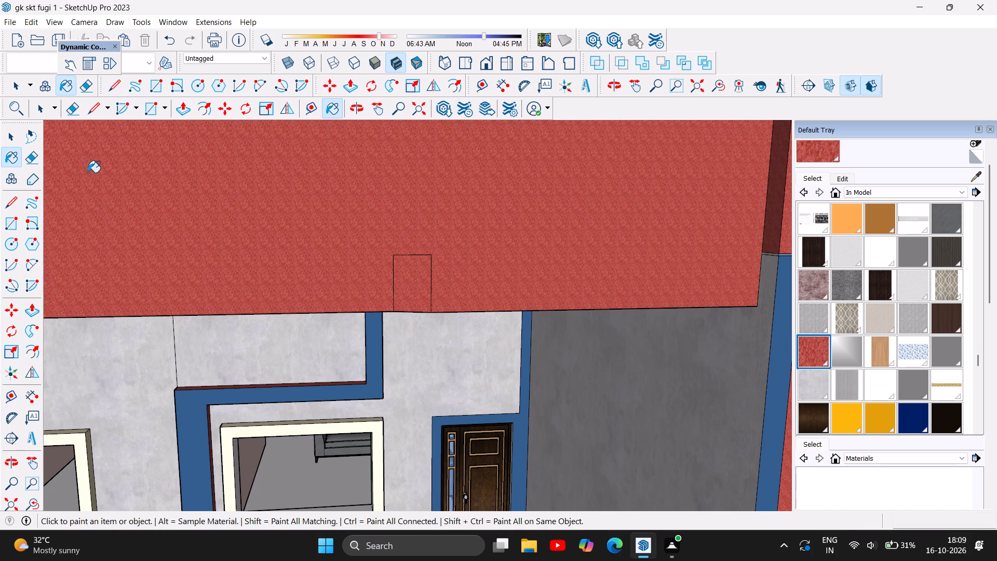
Delete the two vertical edges and the top edge outlining the filled notch to merge it into the red parapet face.
{"action": "double_click", "coordinate": [14, 137]}
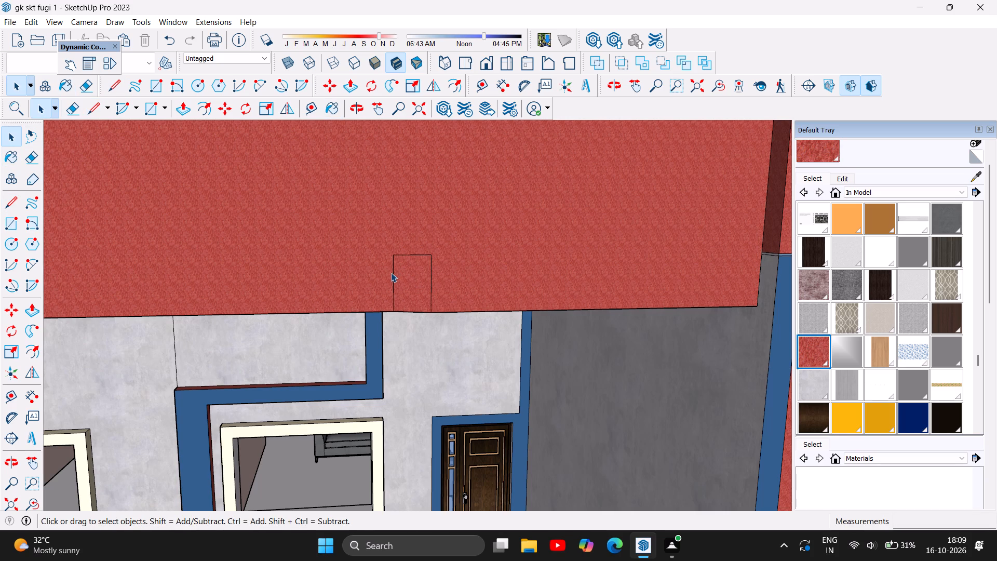
{"action": "left_click", "coordinate": [392, 280]}
{"action": "key", "text": "Delete"}
{"action": "left_click", "coordinate": [432, 270]}
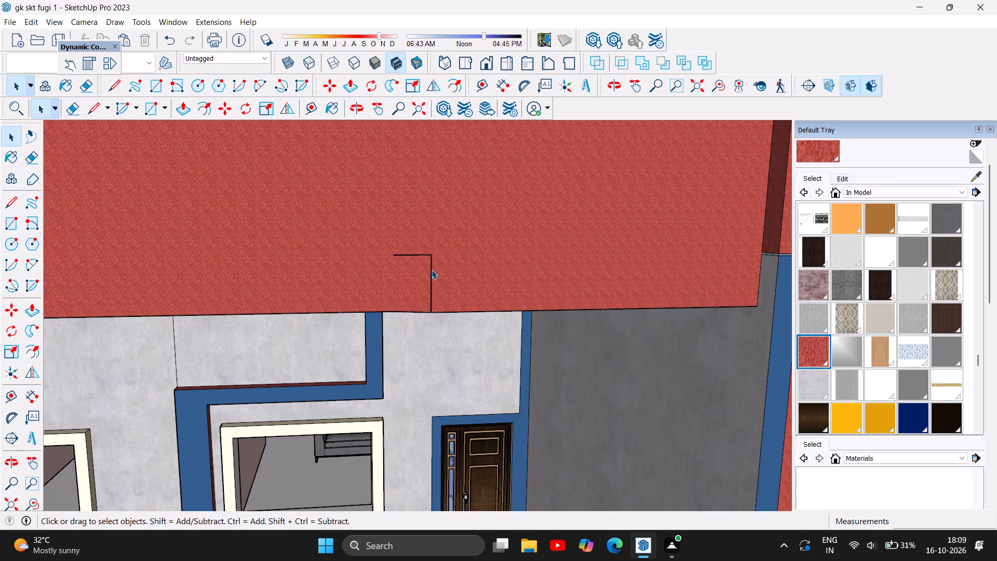
{"action": "key", "text": "Delete"}
{"action": "left_click", "coordinate": [414, 254]}
{"action": "key", "text": "Delete"}
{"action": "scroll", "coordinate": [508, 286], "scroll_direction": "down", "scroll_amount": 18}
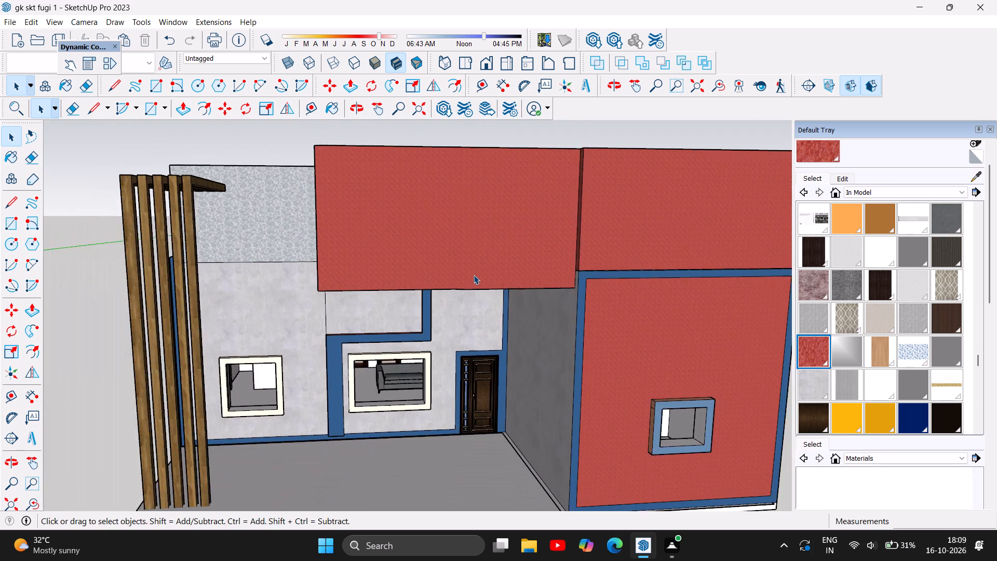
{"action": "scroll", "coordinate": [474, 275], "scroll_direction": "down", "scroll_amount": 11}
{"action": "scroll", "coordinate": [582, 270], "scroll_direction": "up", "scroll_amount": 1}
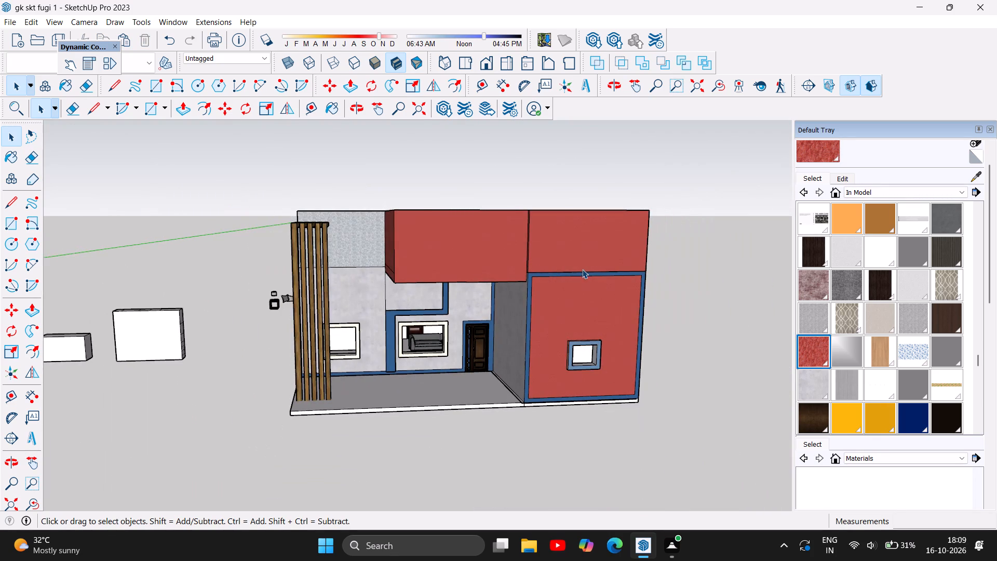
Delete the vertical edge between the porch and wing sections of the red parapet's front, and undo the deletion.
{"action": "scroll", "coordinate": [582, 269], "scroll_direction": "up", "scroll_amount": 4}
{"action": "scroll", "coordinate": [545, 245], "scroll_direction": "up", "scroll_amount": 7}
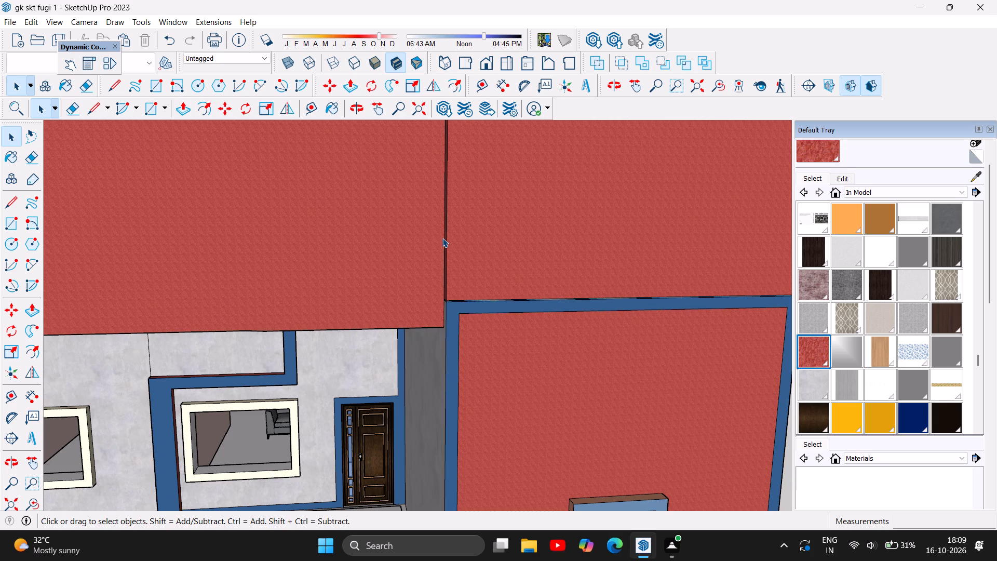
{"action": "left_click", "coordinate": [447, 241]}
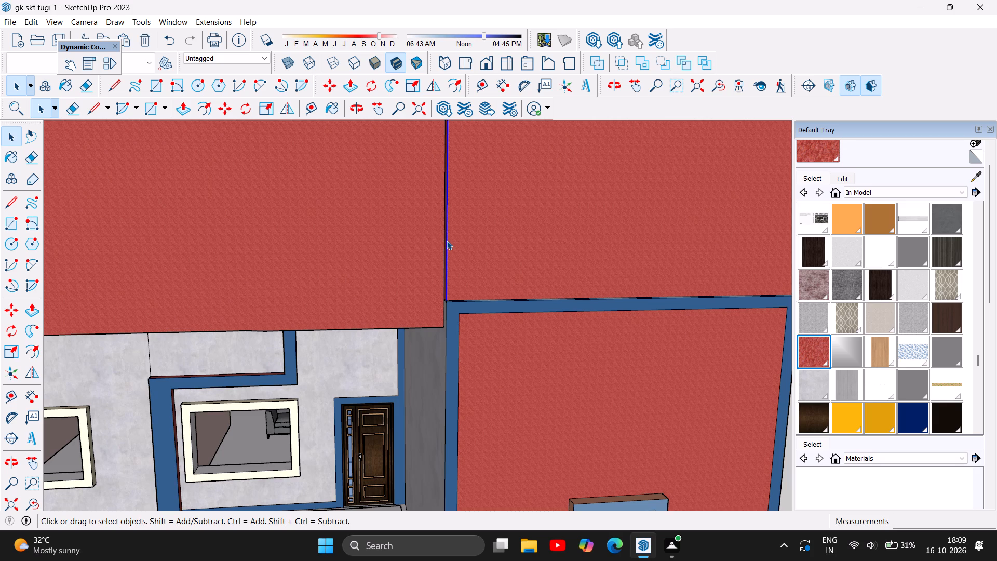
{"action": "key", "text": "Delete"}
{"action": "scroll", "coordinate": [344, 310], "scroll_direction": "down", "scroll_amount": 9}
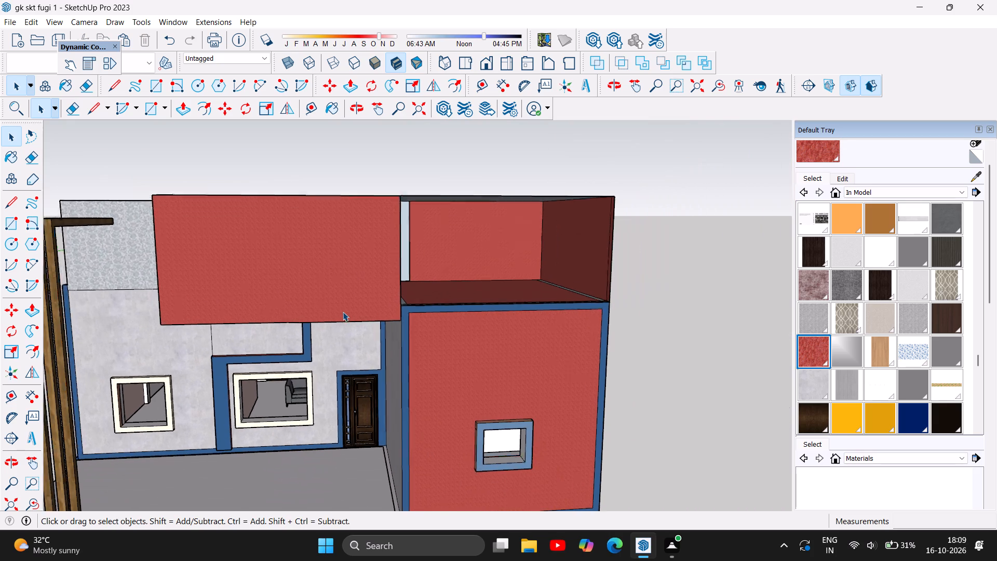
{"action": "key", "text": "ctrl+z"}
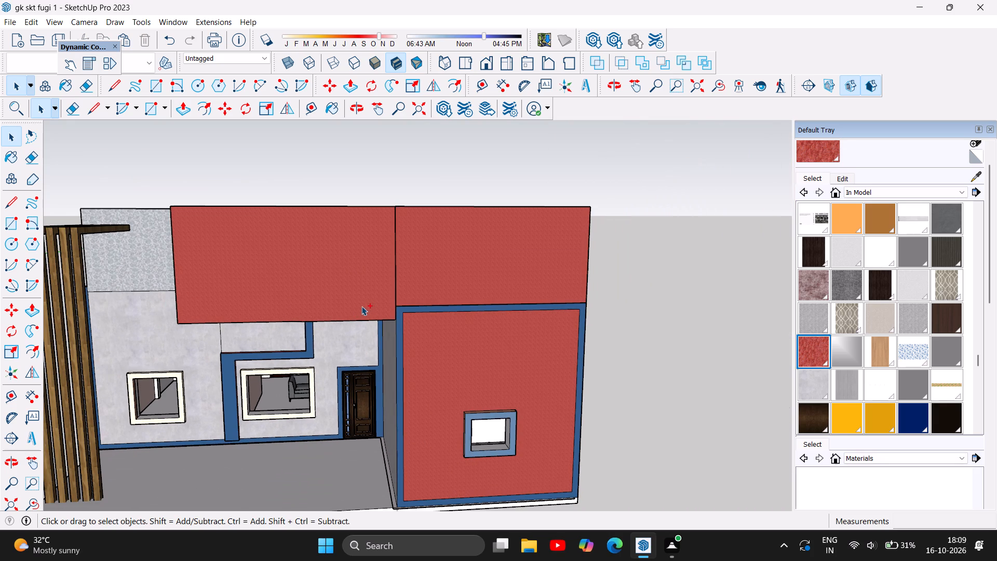
Examine the junction of the two red parapet sections above the wing's blue band and the overall front elevation.
{"action": "scroll", "coordinate": [526, 279], "scroll_direction": "down", "scroll_amount": 6}
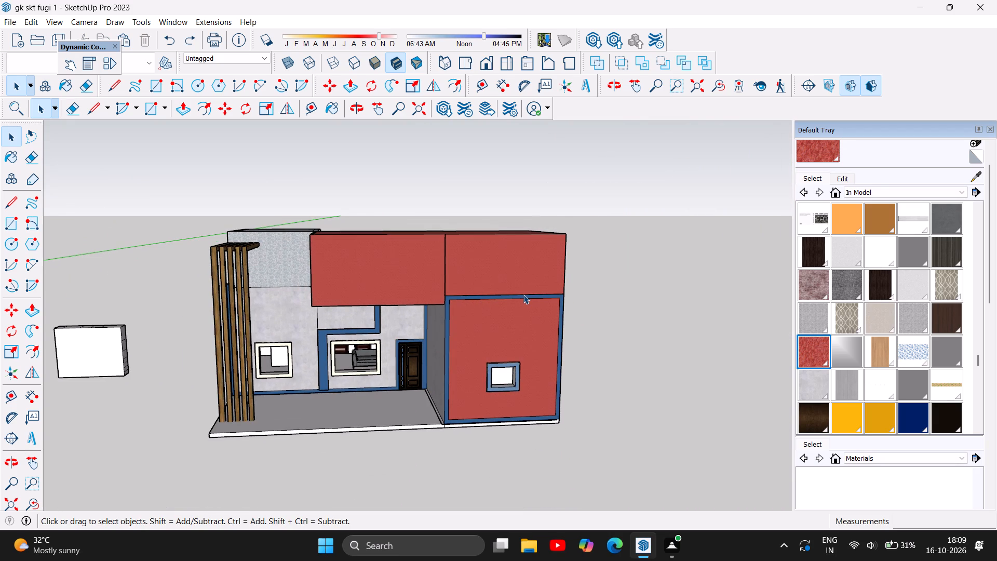
{"action": "scroll", "coordinate": [523, 295], "scroll_direction": "up", "scroll_amount": 4}
{"action": "scroll", "coordinate": [373, 311], "scroll_direction": "up", "scroll_amount": 4}
{"action": "scroll", "coordinate": [422, 305], "scroll_direction": "up", "scroll_amount": 2}
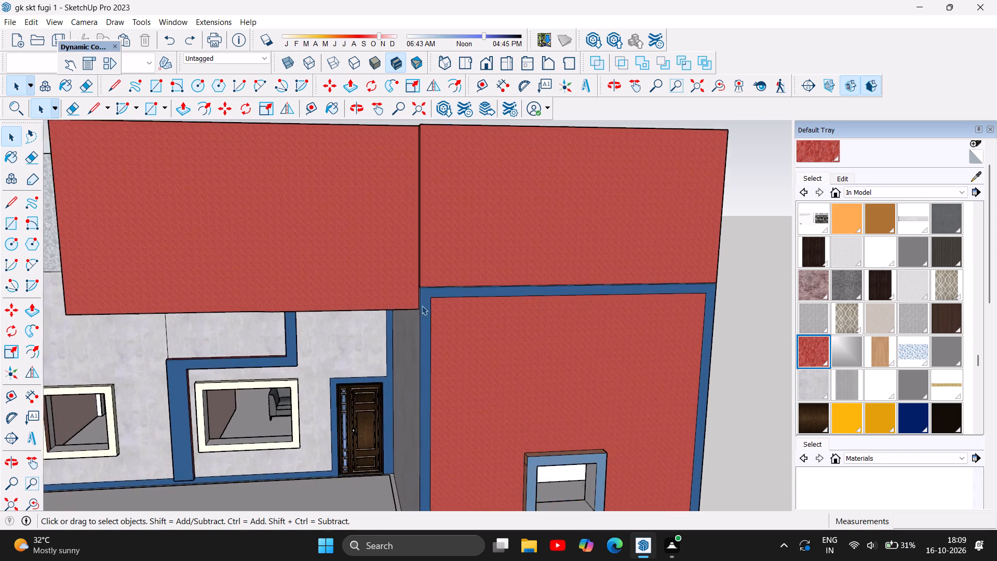
{"action": "scroll", "coordinate": [422, 305], "scroll_direction": "up", "scroll_amount": 9}
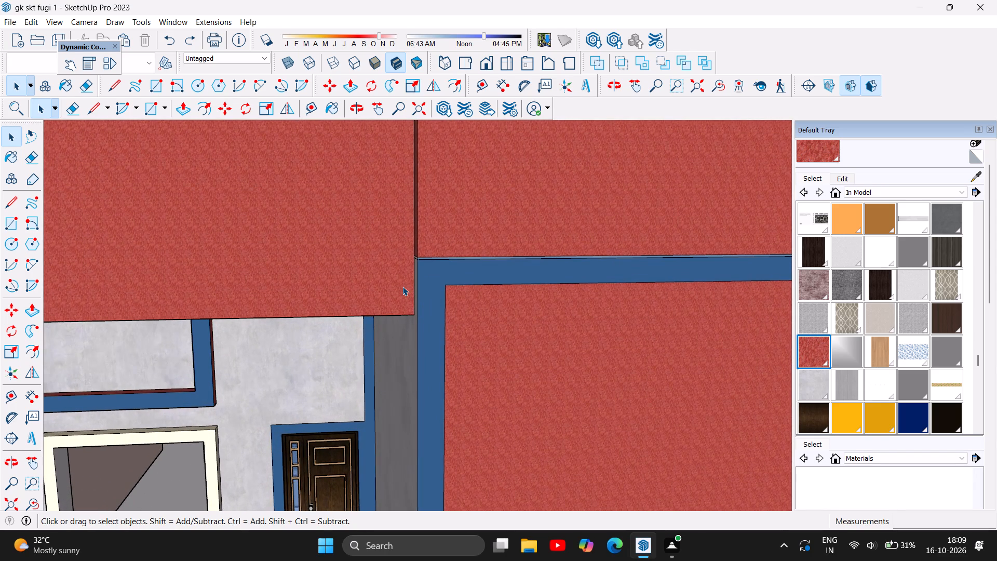
{"action": "scroll", "coordinate": [402, 286], "scroll_direction": "up", "scroll_amount": 3}
{"action": "scroll", "coordinate": [409, 289], "scroll_direction": "down", "scroll_amount": 12}
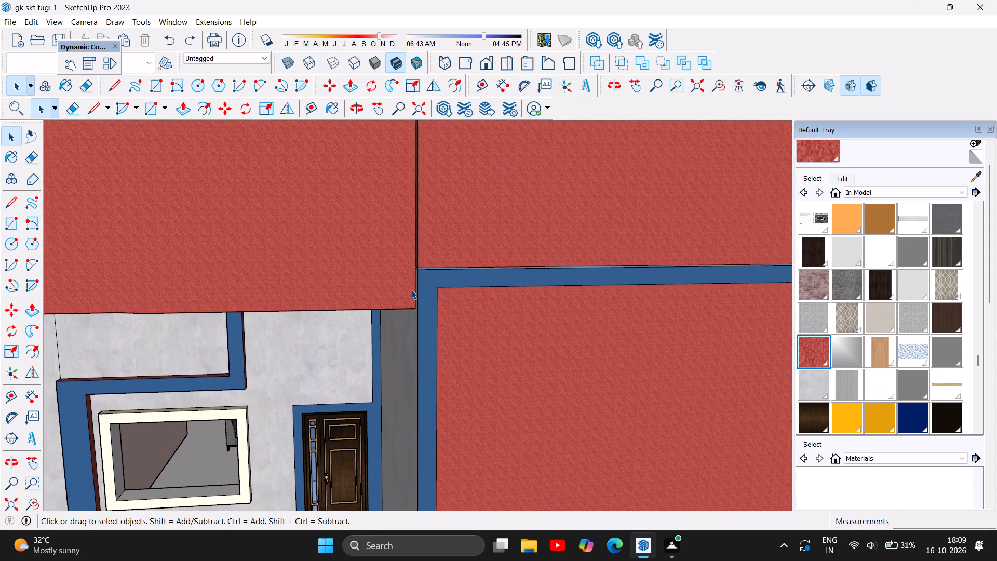
{"action": "scroll", "coordinate": [411, 290], "scroll_direction": "down", "scroll_amount": 16}
{"action": "scroll", "coordinate": [411, 290], "scroll_direction": "down", "scroll_amount": 5}
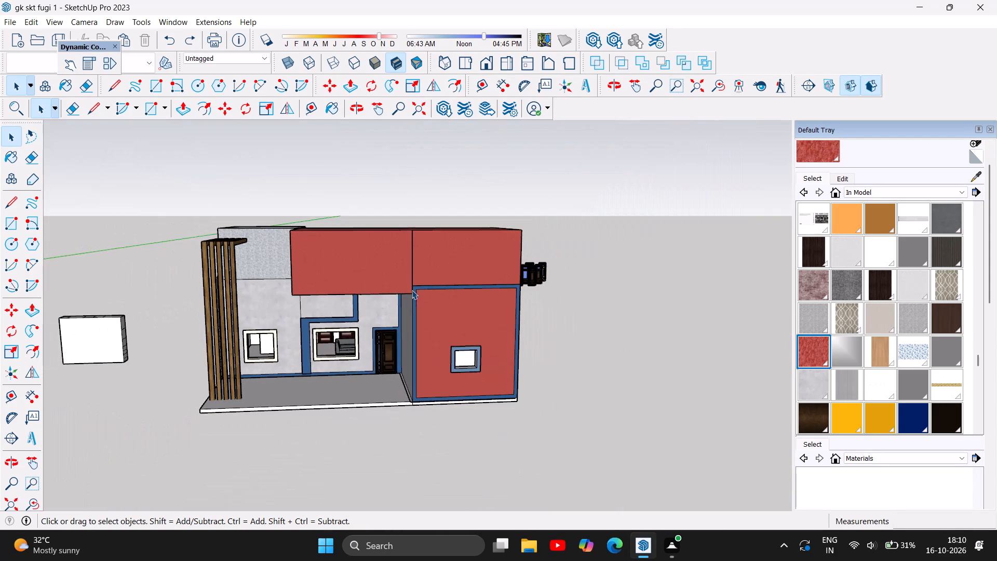
{"action": "scroll", "coordinate": [407, 319], "scroll_direction": "up", "scroll_amount": 2}
{"action": "scroll", "coordinate": [342, 314], "scroll_direction": "up", "scroll_amount": 2}
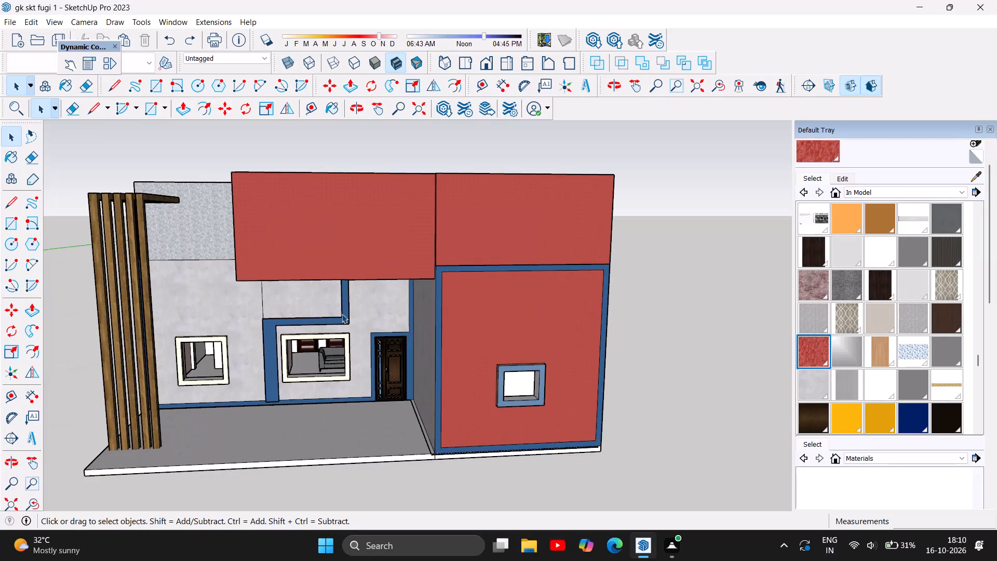
{"action": "scroll", "coordinate": [342, 314], "scroll_direction": "up", "scroll_amount": 2}
{"action": "scroll", "coordinate": [348, 310], "scroll_direction": "down", "scroll_amount": 9}
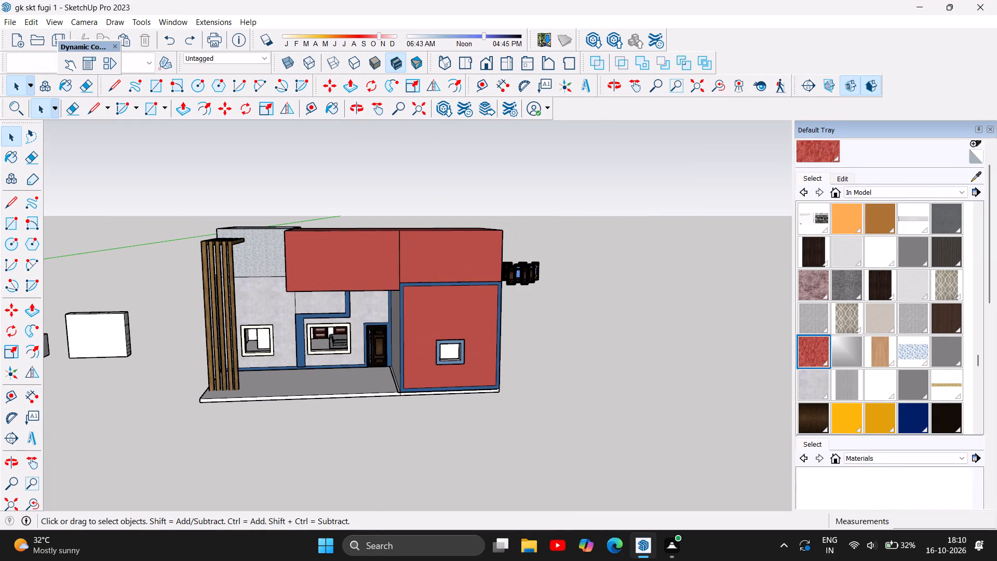
Copy the vertical wooden slat screen at the porch's end and paste the copy beside the original along the porch's front edge.
{"action": "scroll", "coordinate": [227, 357], "scroll_direction": "up", "scroll_amount": 3}
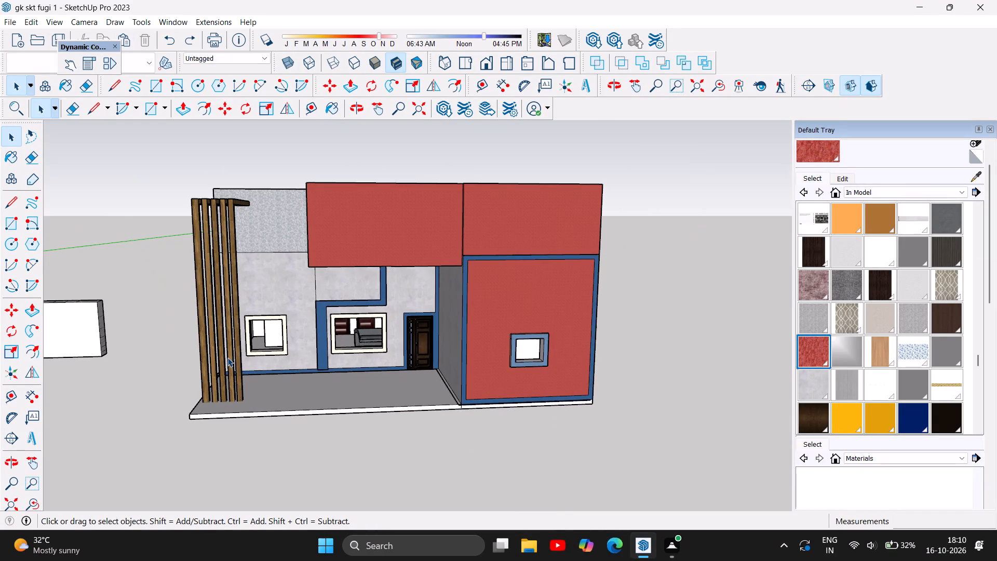
{"action": "scroll", "coordinate": [241, 350], "scroll_direction": "up", "scroll_amount": 2}
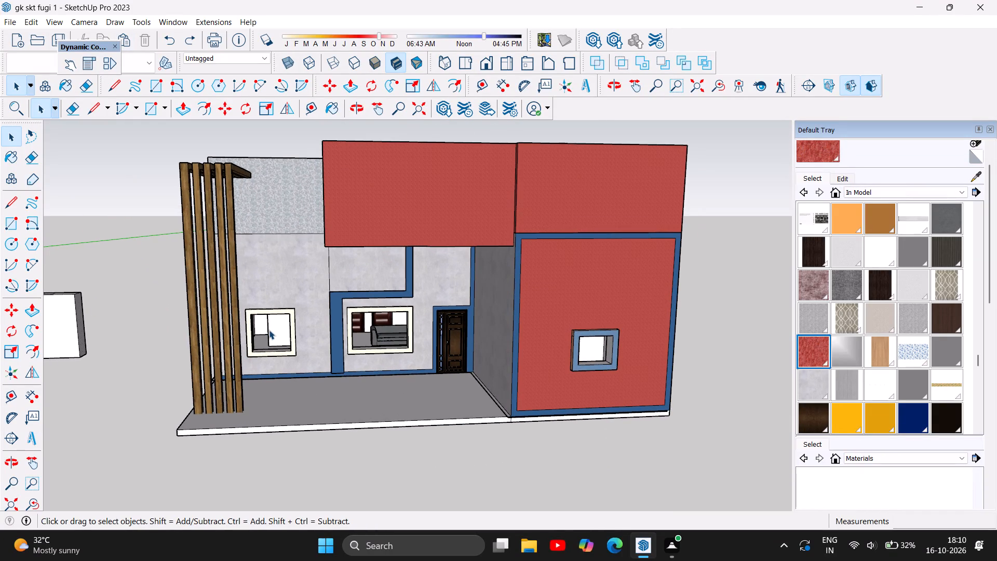
{"action": "scroll", "coordinate": [277, 392], "scroll_direction": "down", "scroll_amount": 1}
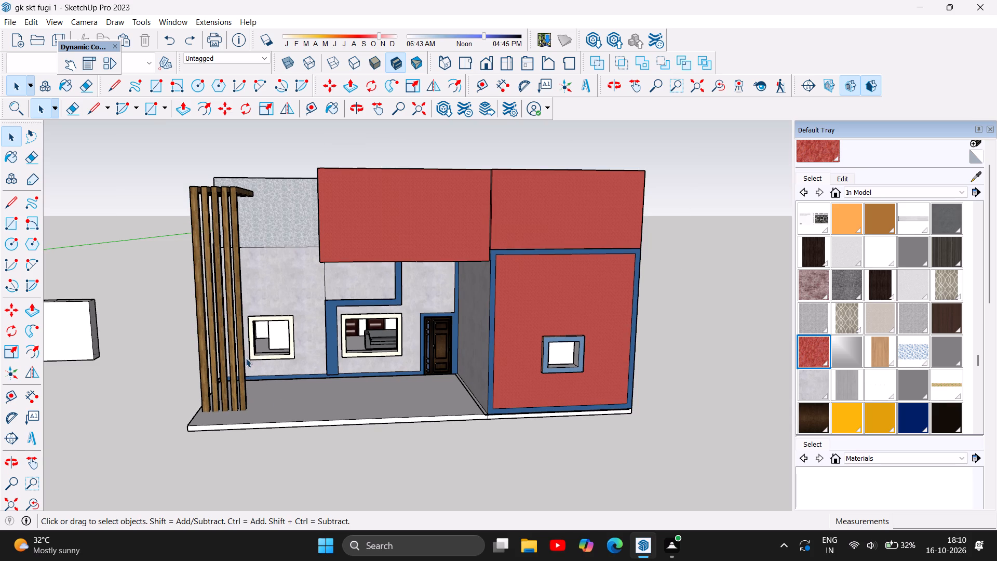
{"action": "left_click", "coordinate": [243, 364]}
{"action": "scroll", "coordinate": [221, 300], "scroll_direction": "up", "scroll_amount": 2}
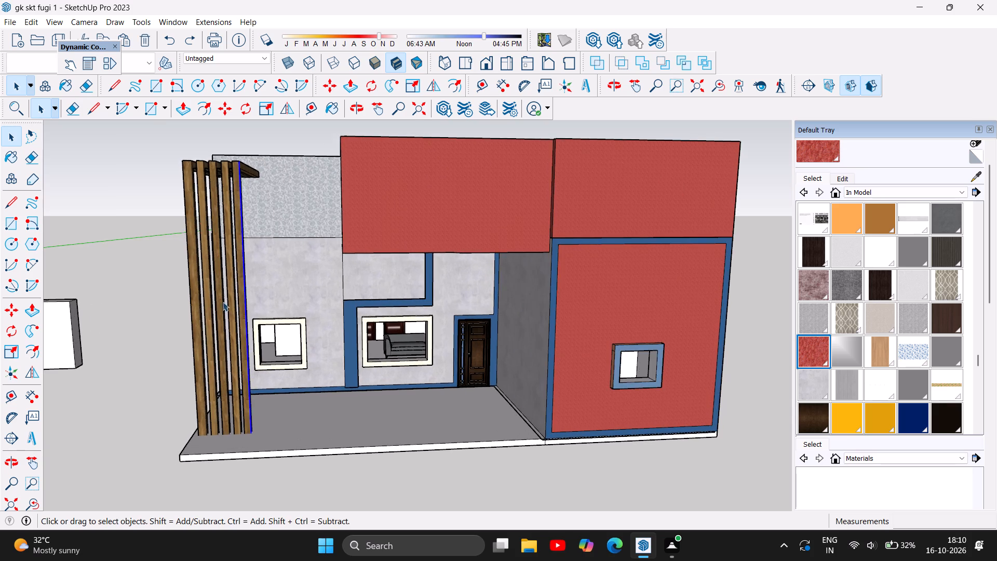
{"action": "scroll", "coordinate": [223, 302], "scroll_direction": "up", "scroll_amount": 1}
{"action": "scroll", "coordinate": [268, 375], "scroll_direction": "down", "scroll_amount": 10}
{"action": "scroll", "coordinate": [244, 318], "scroll_direction": "up", "scroll_amount": 2}
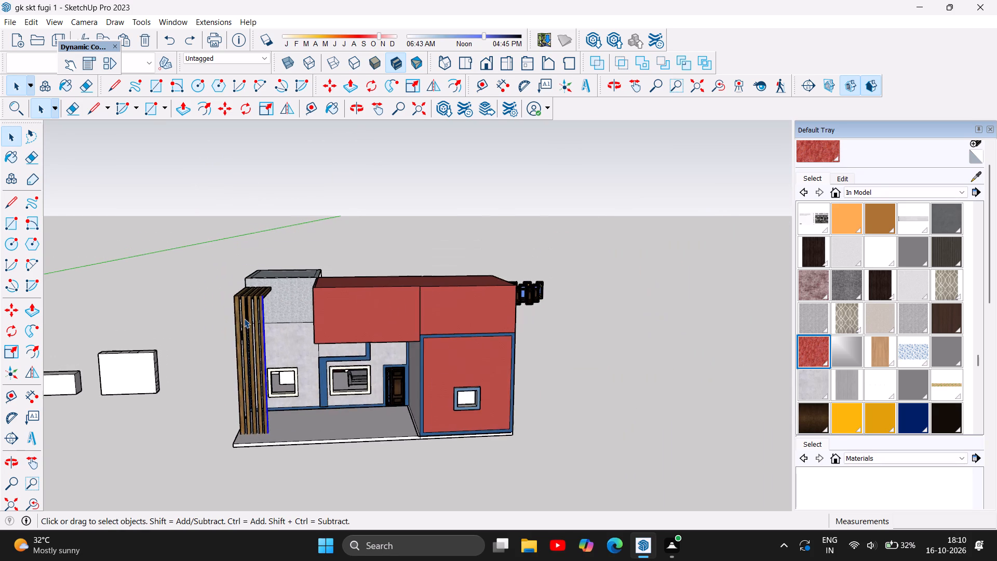
{"action": "scroll", "coordinate": [244, 318], "scroll_direction": "up", "scroll_amount": 1}
{"action": "left_click", "coordinate": [29, 135]}
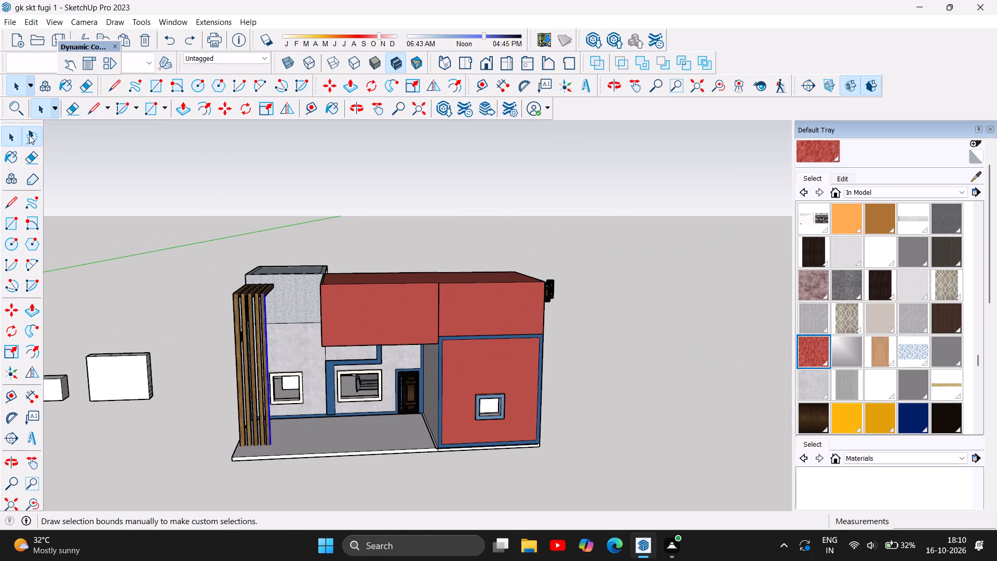
{"action": "left_click_drag", "start_coordinate": [201, 278], "coordinate": [272, 276]}
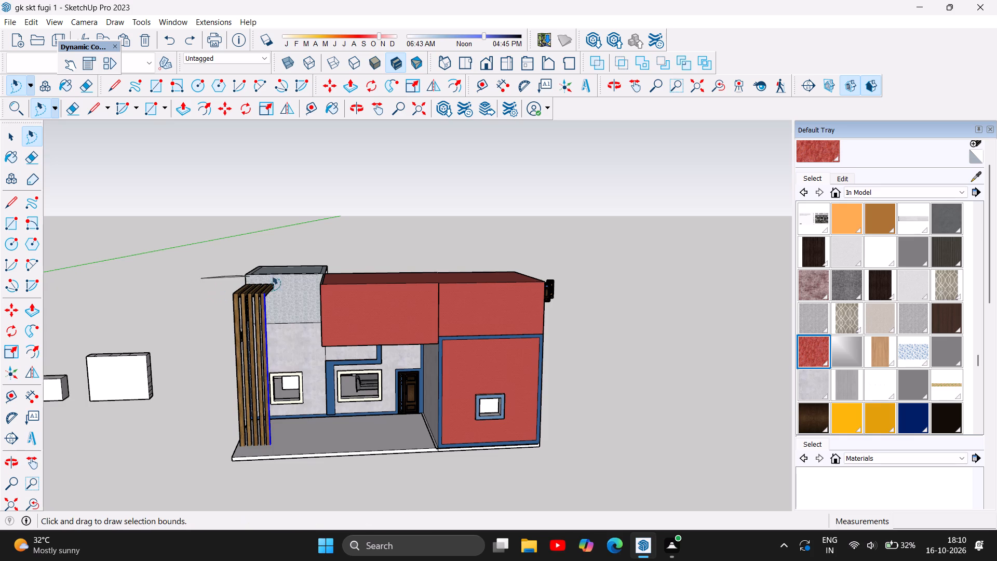
{"action": "left_click_drag", "start_coordinate": [272, 276], "coordinate": [205, 452]}
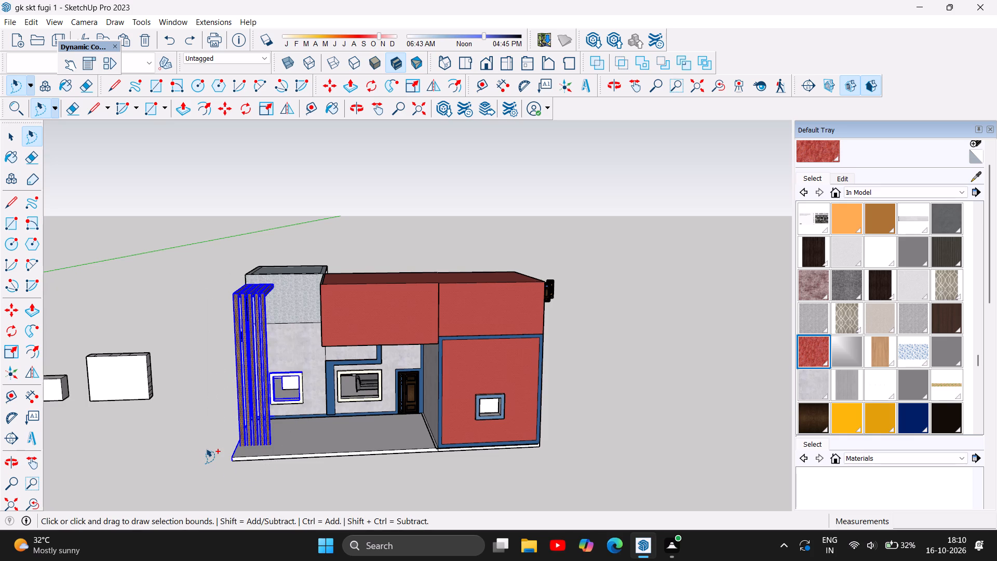
{"action": "key", "text": "ctrl+c"}
{"action": "key", "text": "ctrl+v"}
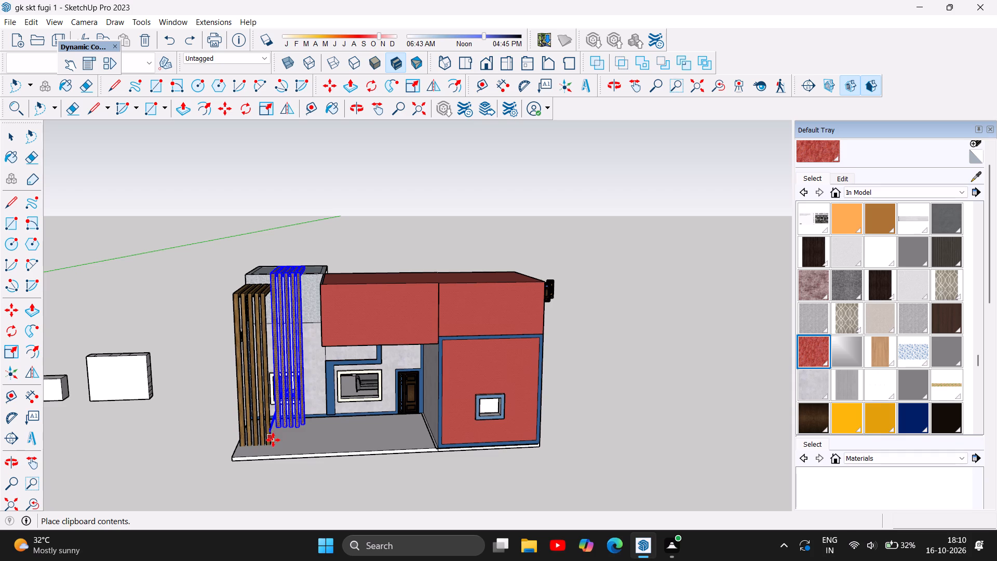
{"action": "scroll", "coordinate": [273, 447], "scroll_direction": "up", "scroll_amount": 5}
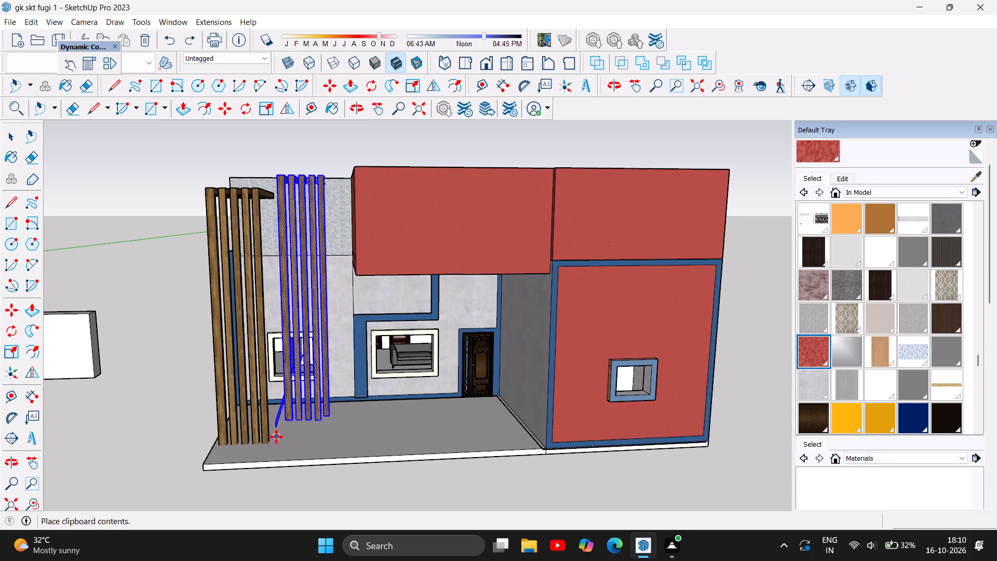
{"action": "left_click", "coordinate": [258, 490]}
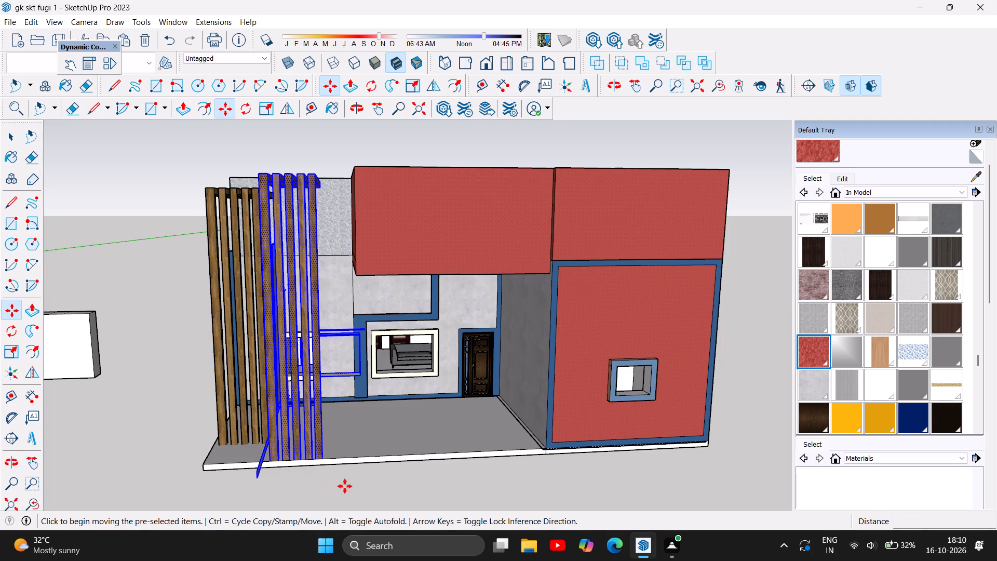
{"action": "key", "text": "Escape"}
Delete the stray geometry at the base of the pasted slat screen that extends across the porch floor's front edge.
{"action": "scroll", "coordinate": [502, 464], "scroll_direction": "down", "scroll_amount": 4}
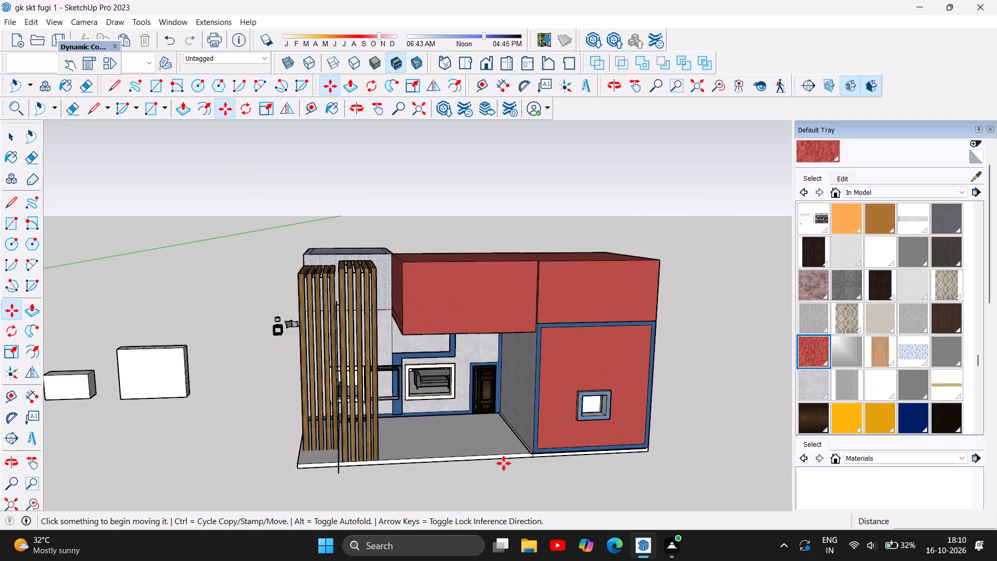
{"action": "scroll", "coordinate": [504, 463], "scroll_direction": "down", "scroll_amount": 3}
{"action": "scroll", "coordinate": [372, 457], "scroll_direction": "up", "scroll_amount": 6}
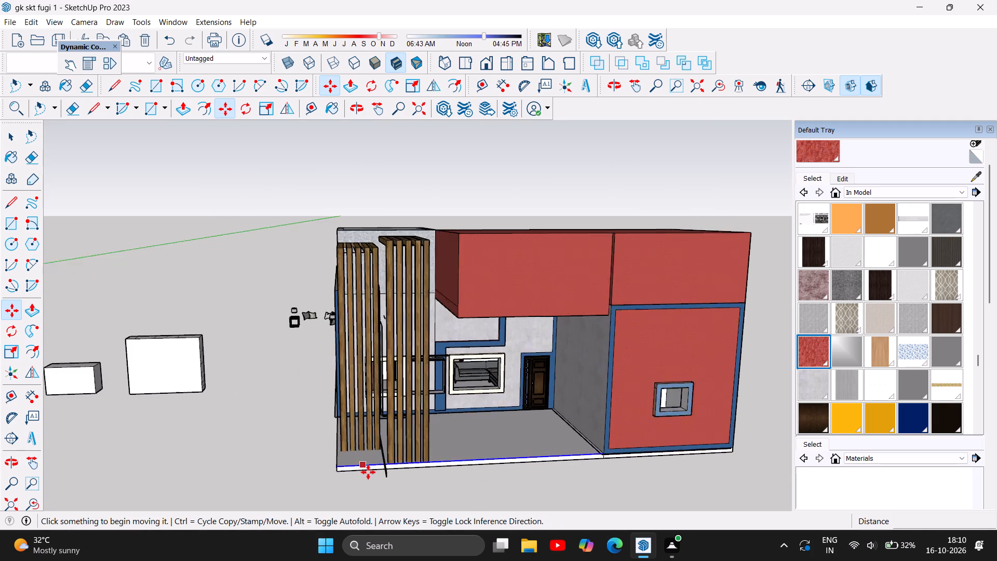
{"action": "scroll", "coordinate": [368, 472], "scroll_direction": "up", "scroll_amount": 6}
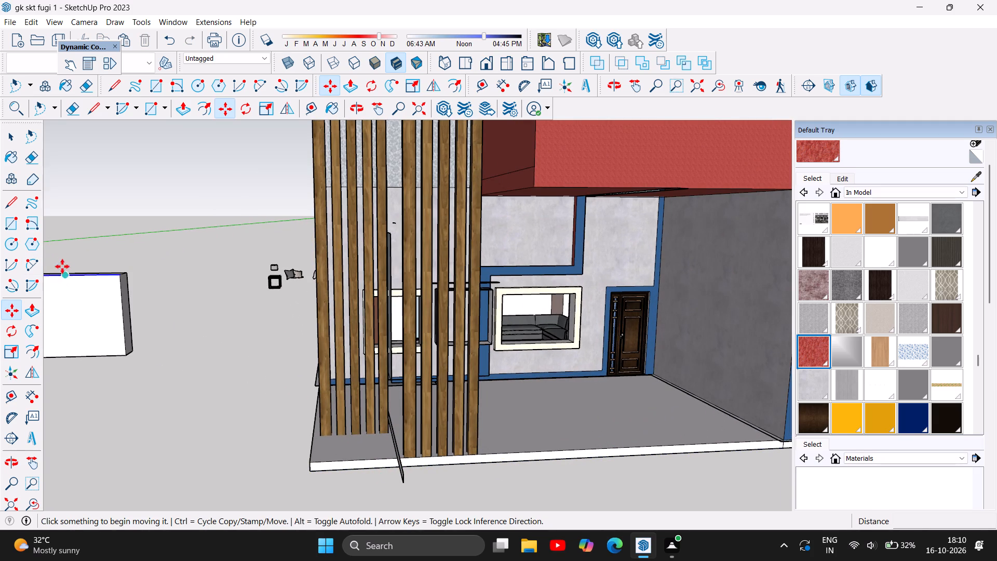
{"action": "left_click", "coordinate": [12, 139]}
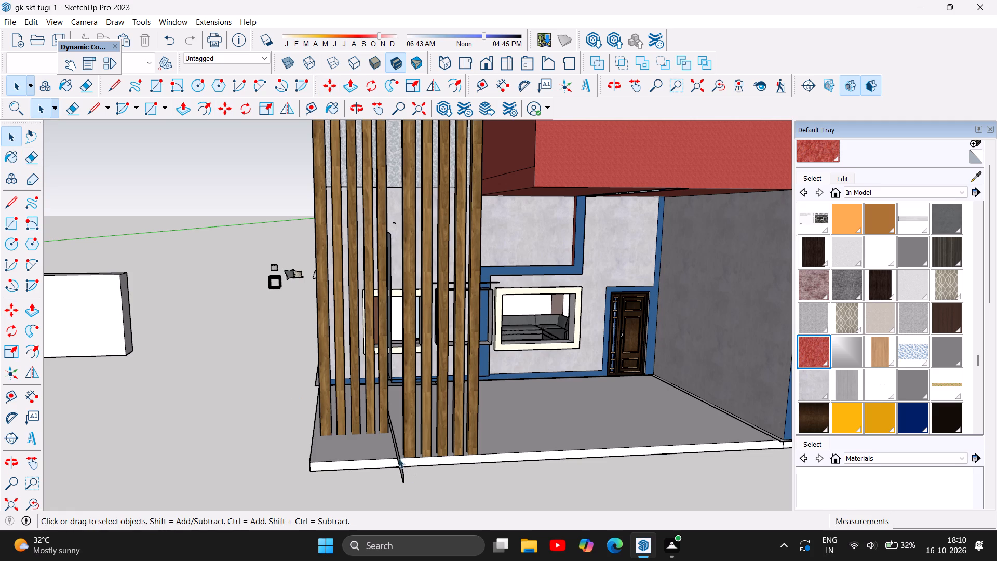
{"action": "left_click", "coordinate": [398, 458]}
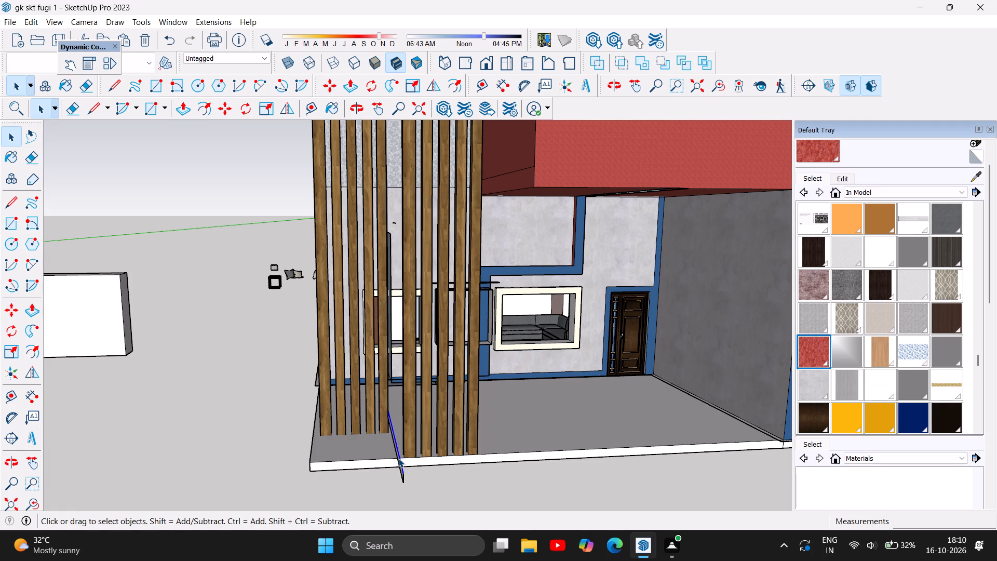
{"action": "key", "text": "Delete"}
{"action": "left_click", "coordinate": [397, 455]}
{"action": "key", "text": "Delete"}
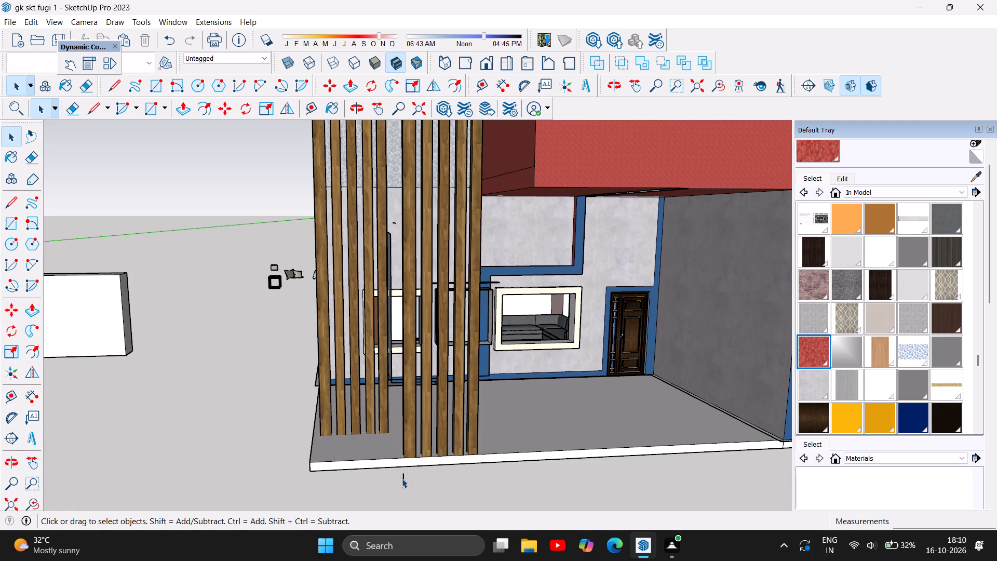
{"action": "left_click", "coordinate": [403, 478]}
{"action": "key", "text": "Delete"}
Paint the wing's red front wall around the small window with the light grey woven-textured material.
{"action": "scroll", "coordinate": [432, 483], "scroll_direction": "down", "scroll_amount": 3}
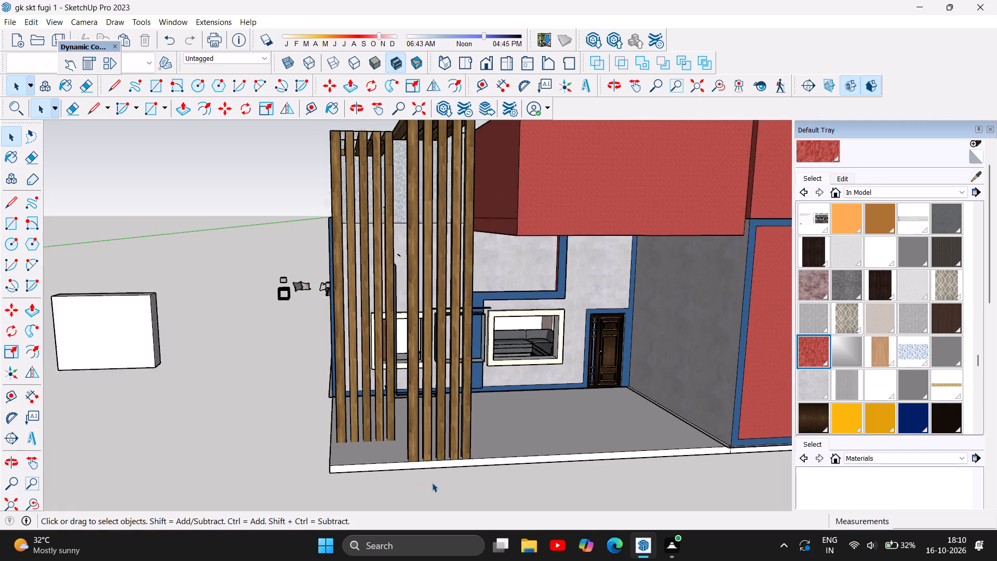
{"action": "scroll", "coordinate": [432, 483], "scroll_direction": "down", "scroll_amount": 10}
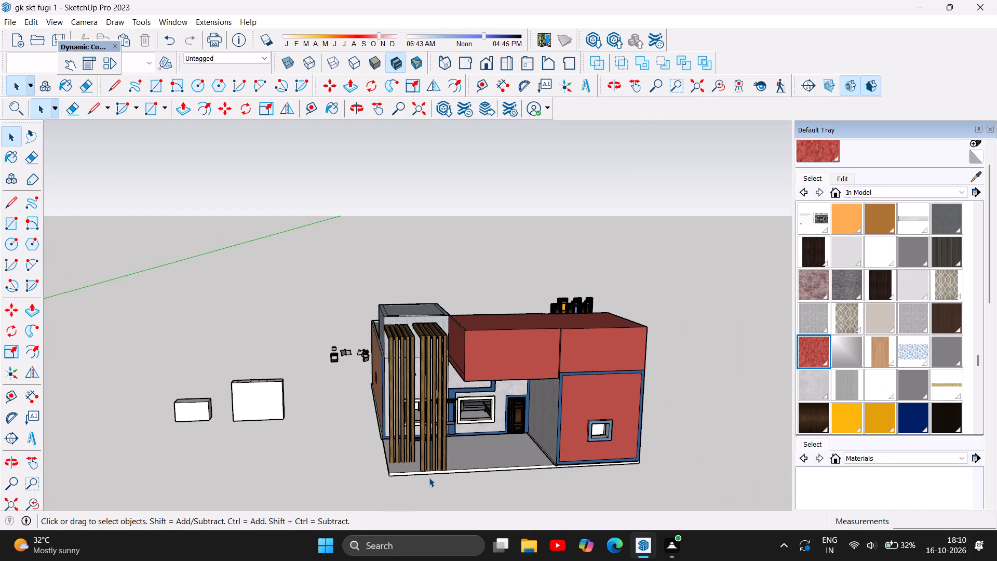
{"action": "scroll", "coordinate": [429, 477], "scroll_direction": "up", "scroll_amount": 7}
{"action": "scroll", "coordinate": [203, 411], "scroll_direction": "down", "scroll_amount": 5}
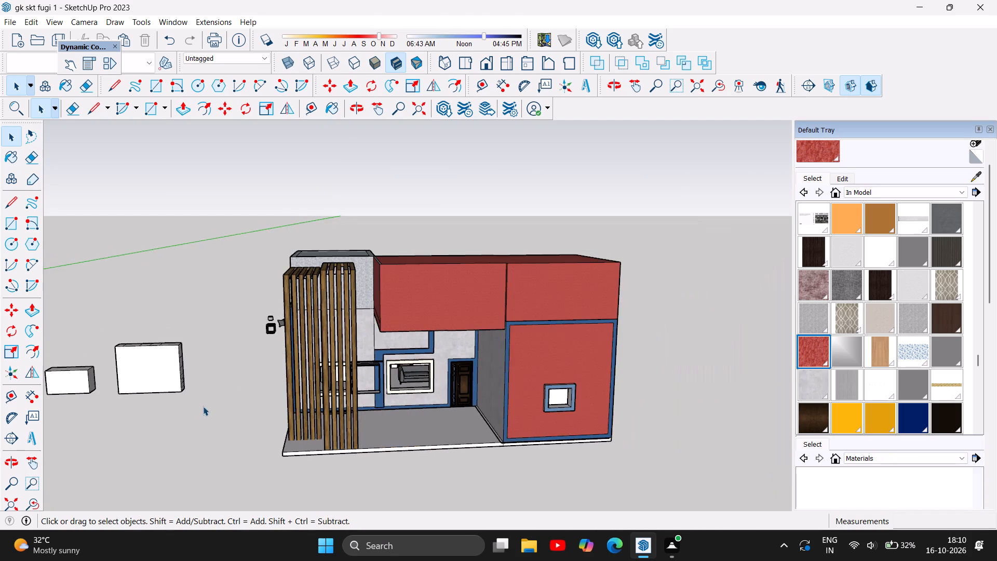
{"action": "scroll", "coordinate": [204, 403], "scroll_direction": "down", "scroll_amount": 4}
{"action": "scroll", "coordinate": [318, 404], "scroll_direction": "down", "scroll_amount": 4}
{"action": "scroll", "coordinate": [434, 405], "scroll_direction": "up", "scroll_amount": 3}
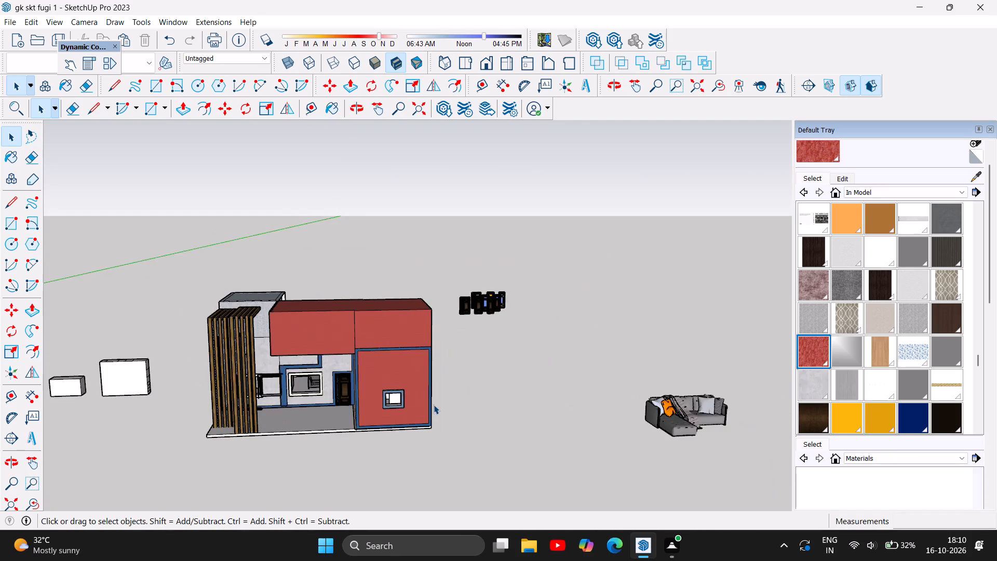
{"action": "scroll", "coordinate": [351, 439], "scroll_direction": "up", "scroll_amount": 6}
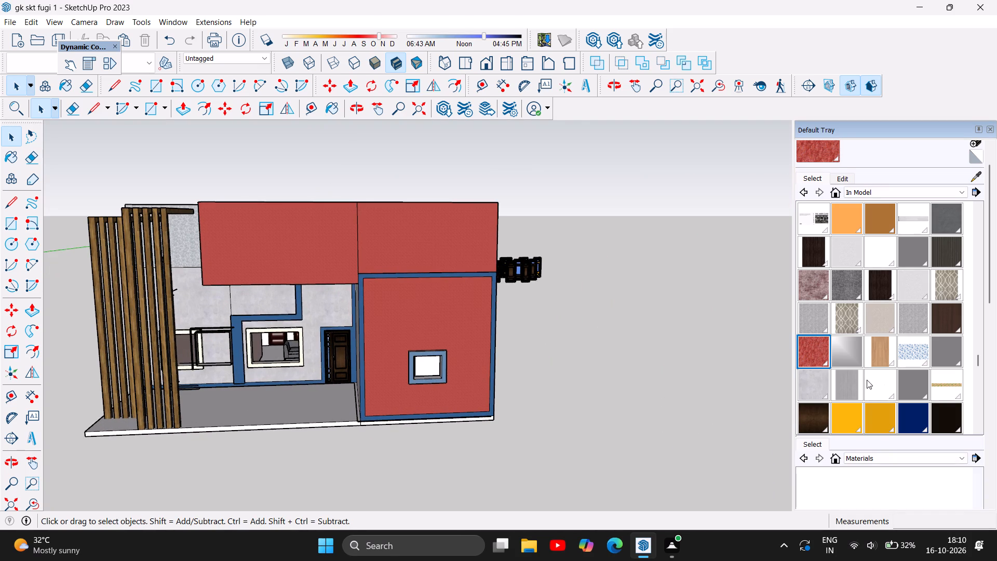
{"action": "left_click", "coordinate": [819, 322]}
{"action": "left_click", "coordinate": [435, 300]}
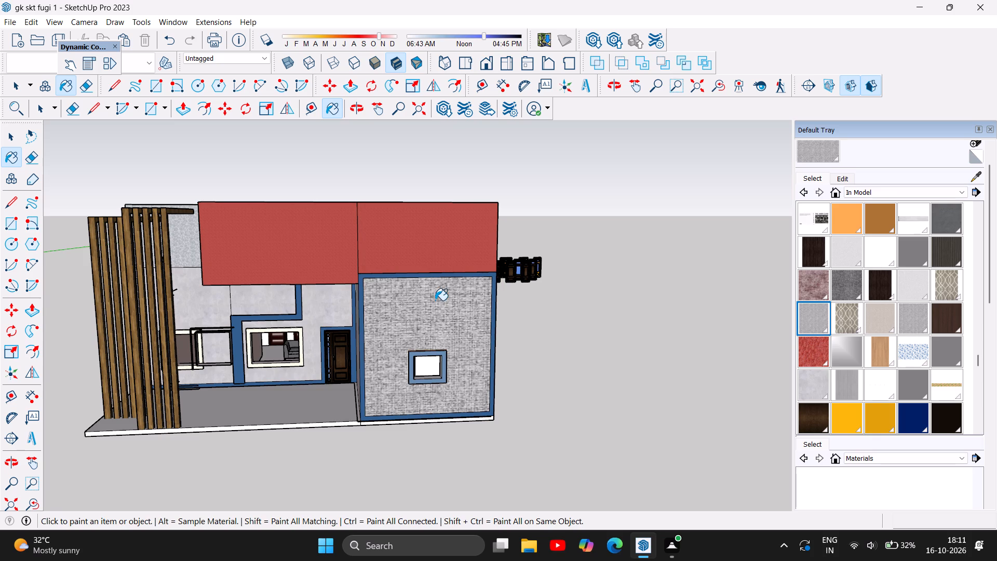
{"action": "scroll", "coordinate": [584, 373], "scroll_direction": "down", "scroll_amount": 1}
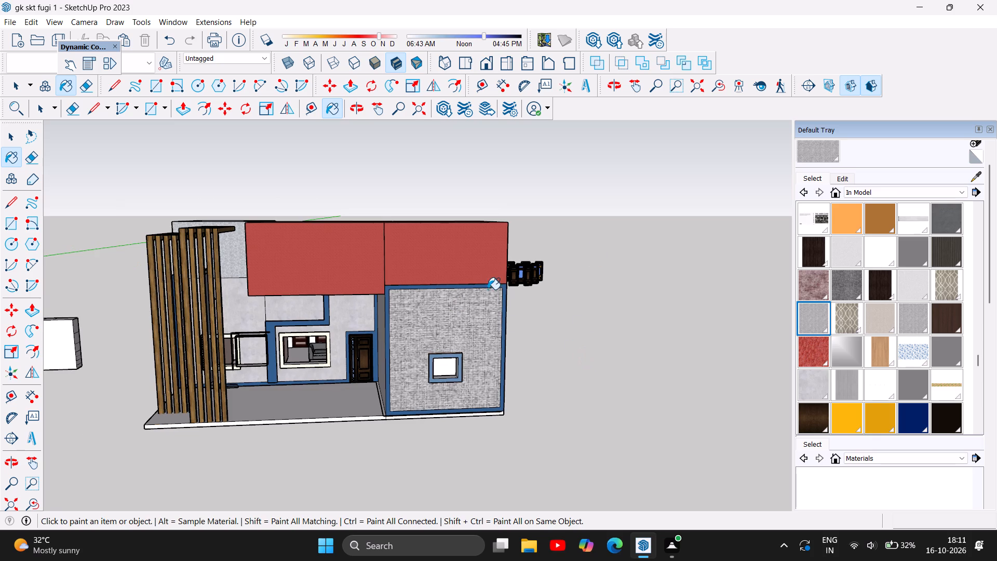
Paint the red parapet section above the wing's blue band with the light grey woven-textured material.
{"action": "left_click", "coordinate": [469, 267]}
Examine the front elevation's material scheme from near and far, comparing the wing with the red parapet over the porch.
{"action": "scroll", "coordinate": [570, 415], "scroll_direction": "down", "scroll_amount": 5}
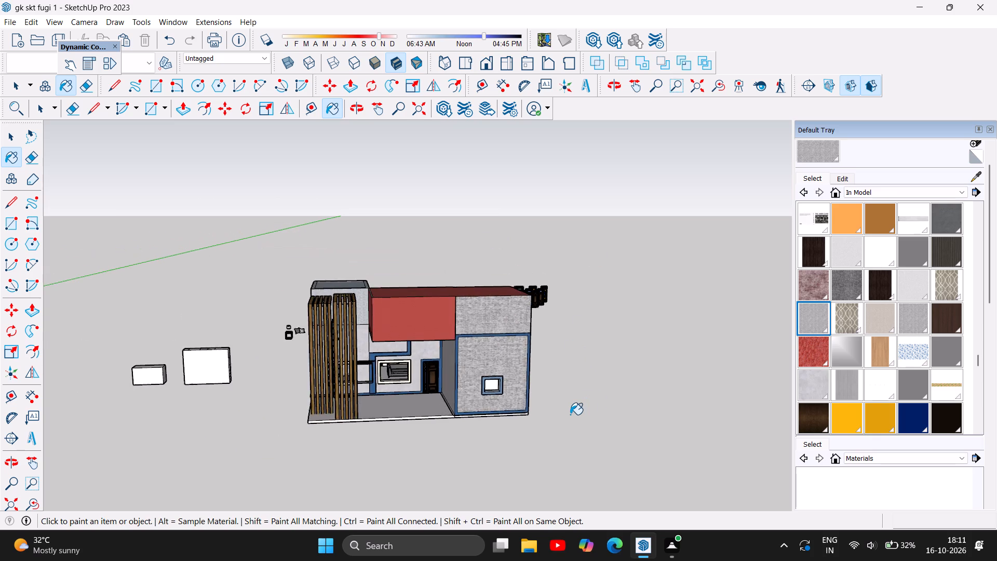
{"action": "scroll", "coordinate": [570, 415], "scroll_direction": "up", "scroll_amount": 6}
{"action": "scroll", "coordinate": [531, 433], "scroll_direction": "up", "scroll_amount": 1}
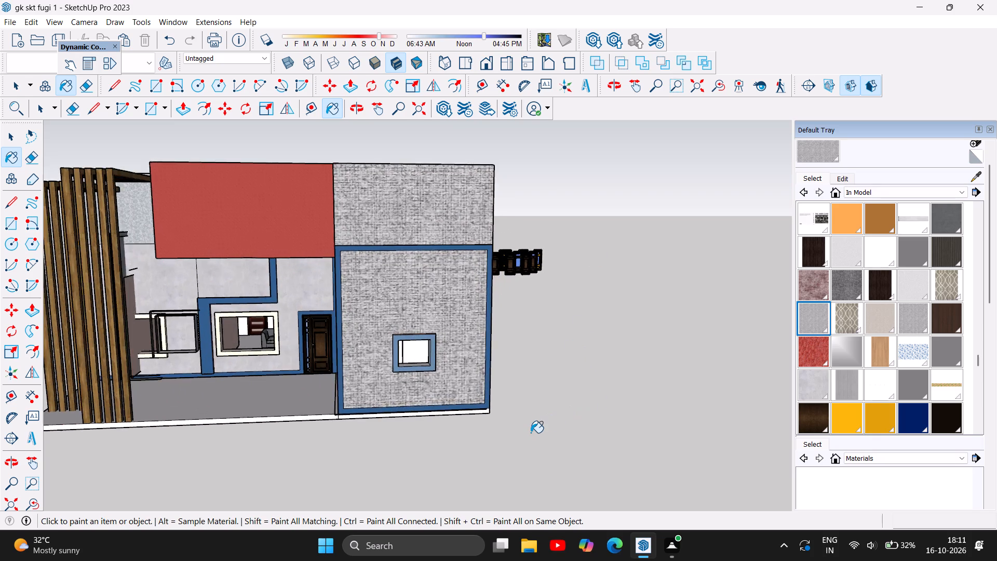
{"action": "scroll", "coordinate": [531, 433], "scroll_direction": "up", "scroll_amount": 5}
{"action": "scroll", "coordinate": [529, 413], "scroll_direction": "down", "scroll_amount": 3}
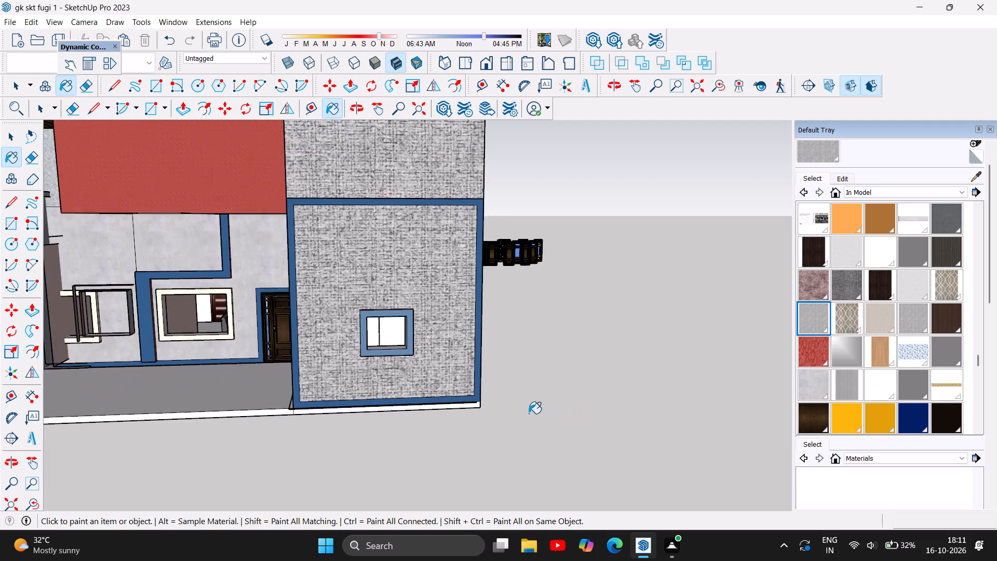
{"action": "scroll", "coordinate": [529, 413], "scroll_direction": "down", "scroll_amount": 5}
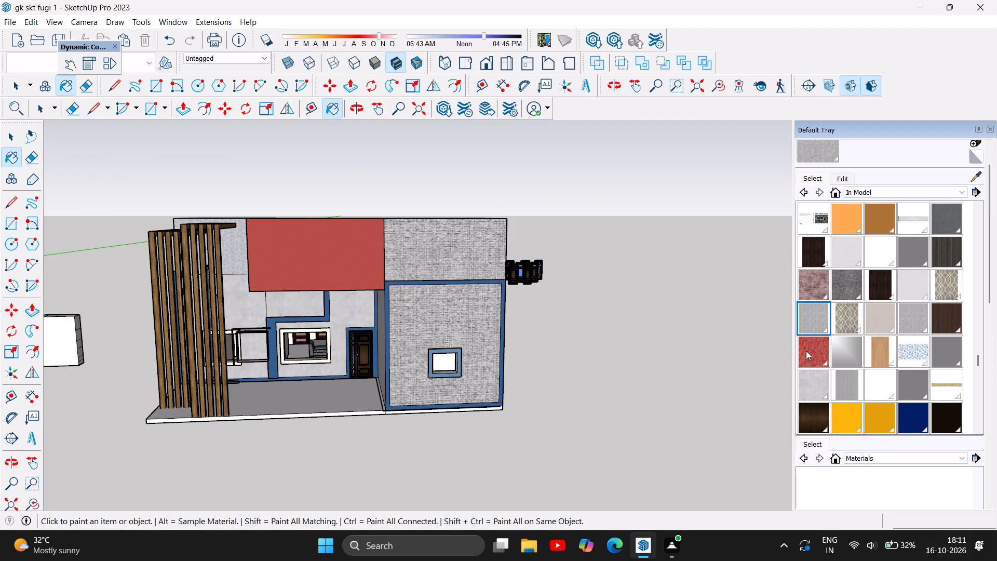
{"action": "scroll", "coordinate": [294, 489], "scroll_direction": "down", "scroll_amount": 4}
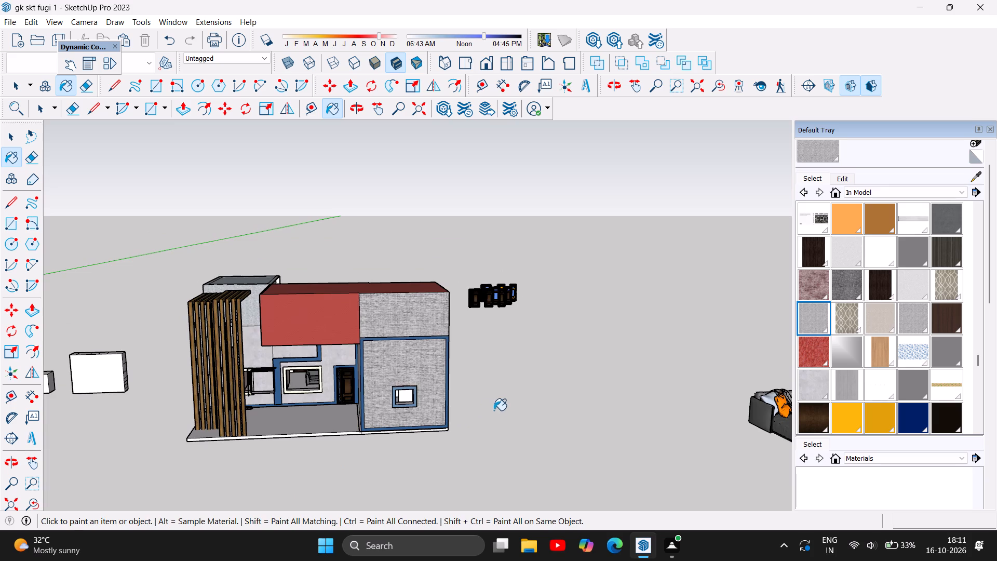
{"action": "scroll", "coordinate": [494, 410], "scroll_direction": "down", "scroll_amount": 8}
{"action": "scroll", "coordinate": [494, 410], "scroll_direction": "up", "scroll_amount": 5}
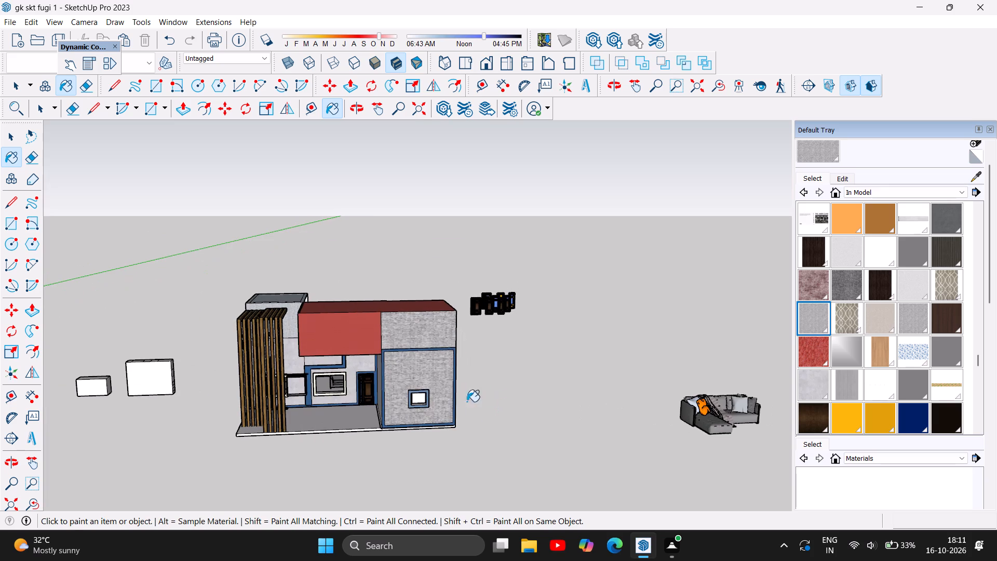
{"action": "scroll", "coordinate": [449, 397], "scroll_direction": "up", "scroll_amount": 4}
{"action": "scroll", "coordinate": [408, 457], "scroll_direction": "down", "scroll_amount": 4}
{"action": "scroll", "coordinate": [302, 437], "scroll_direction": "down", "scroll_amount": 3}
{"action": "scroll", "coordinate": [302, 437], "scroll_direction": "up", "scroll_amount": 3}
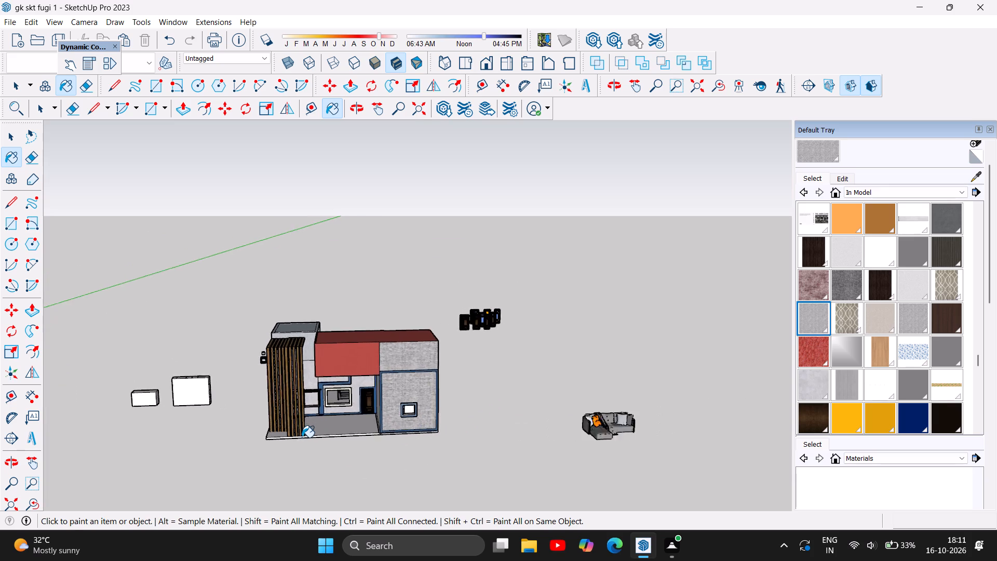
{"action": "scroll", "coordinate": [302, 437], "scroll_direction": "up", "scroll_amount": 2}
{"action": "scroll", "coordinate": [373, 442], "scroll_direction": "up", "scroll_amount": 9}
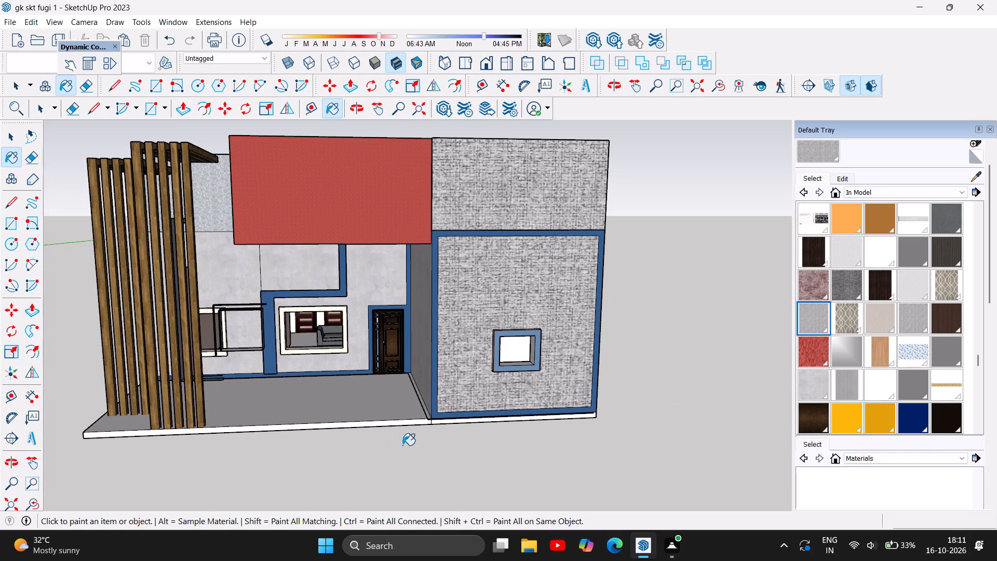
{"action": "scroll", "coordinate": [400, 450], "scroll_direction": "down", "scroll_amount": 2}
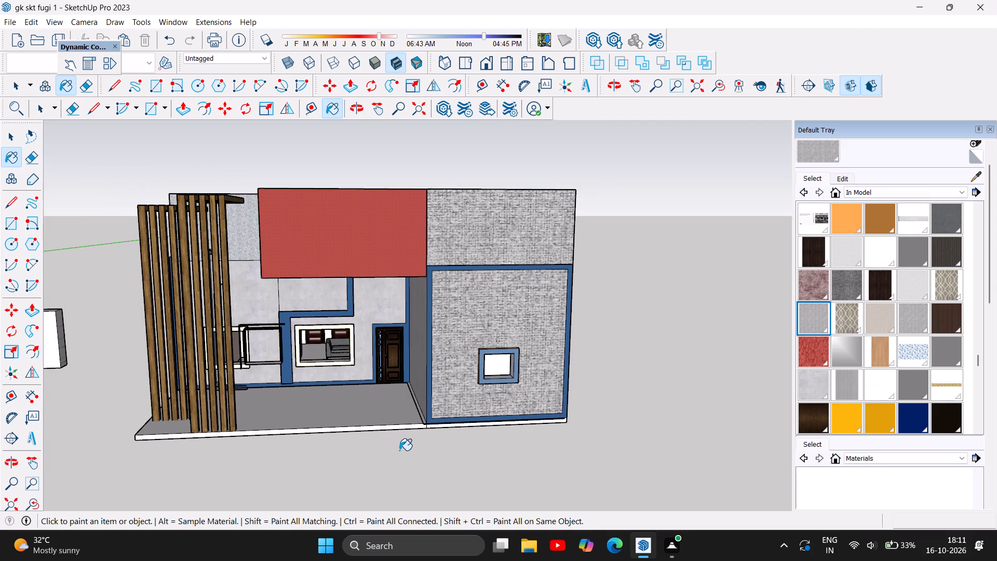
{"action": "scroll", "coordinate": [290, 454], "scroll_direction": "up", "scroll_amount": 2}
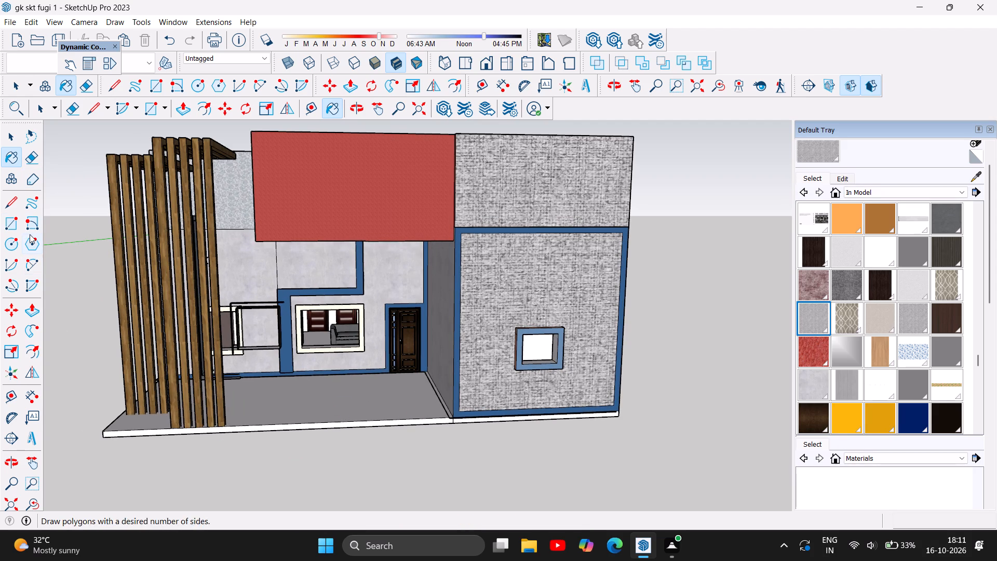
Draw an inset rectangle about 13' 10" by 5' 10" on the red parapet's front face and pull the surrounding border out 6".
{"action": "left_click", "coordinate": [12, 221]}
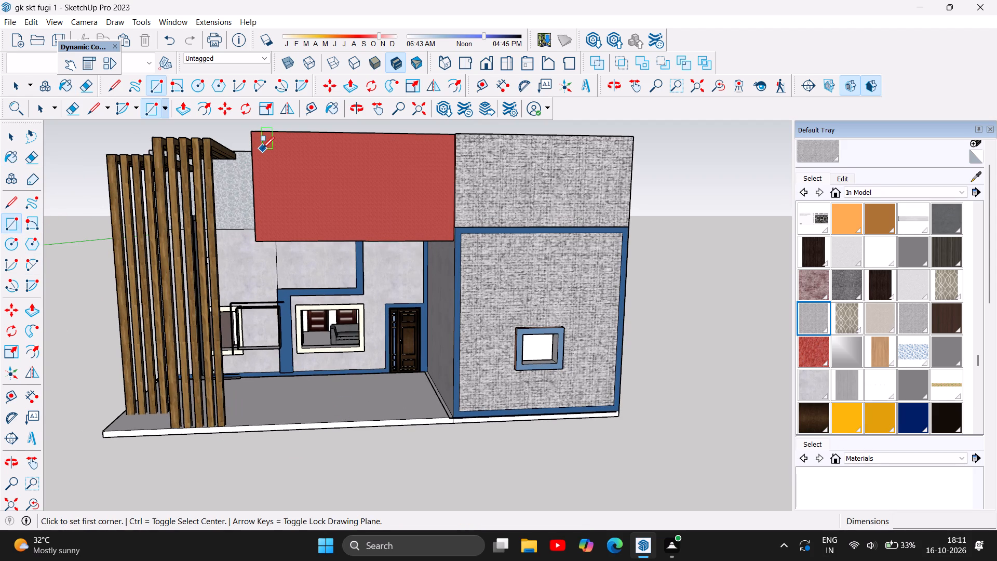
{"action": "left_click", "coordinate": [262, 145]}
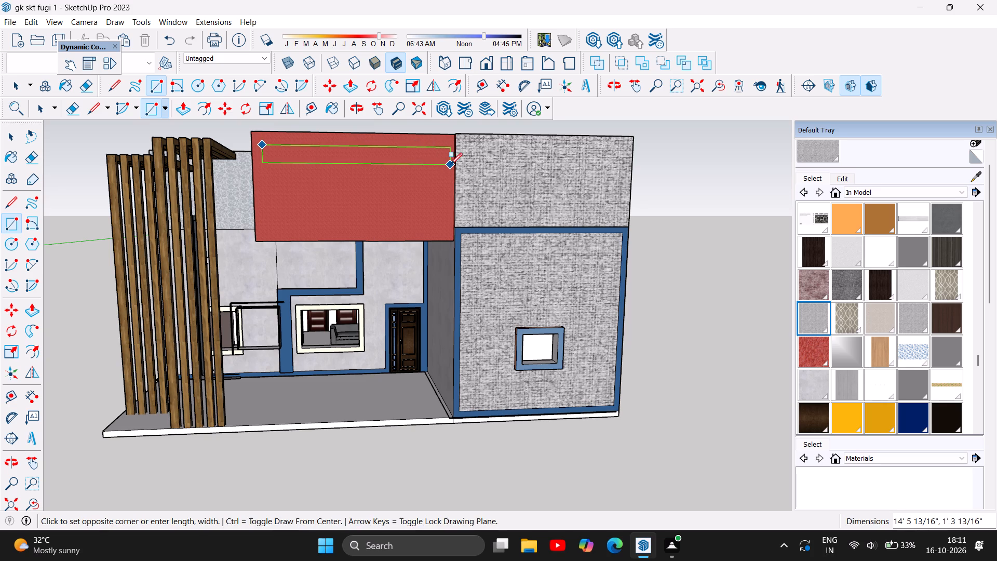
{"action": "left_click", "coordinate": [442, 222]}
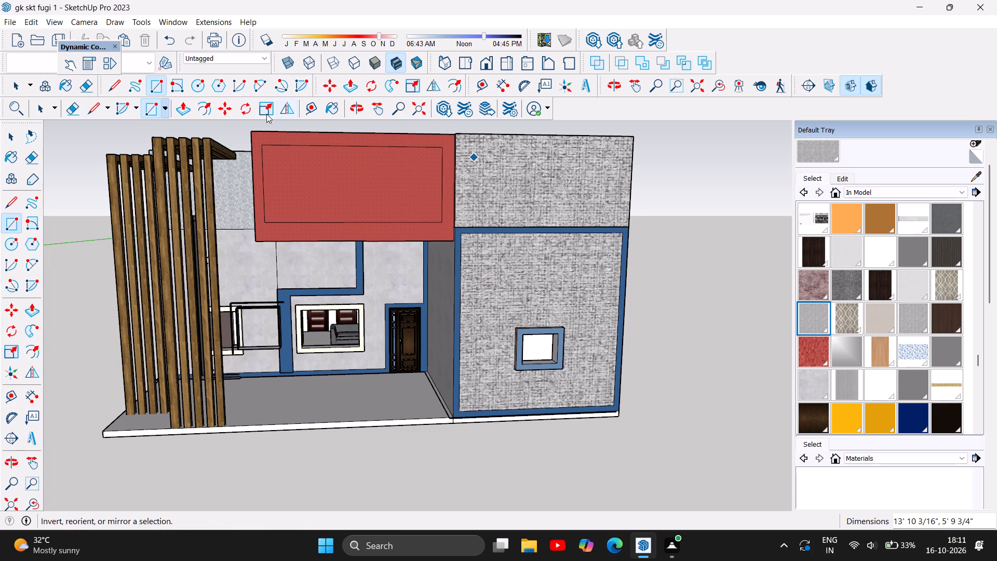
{"action": "left_click", "coordinate": [181, 110]}
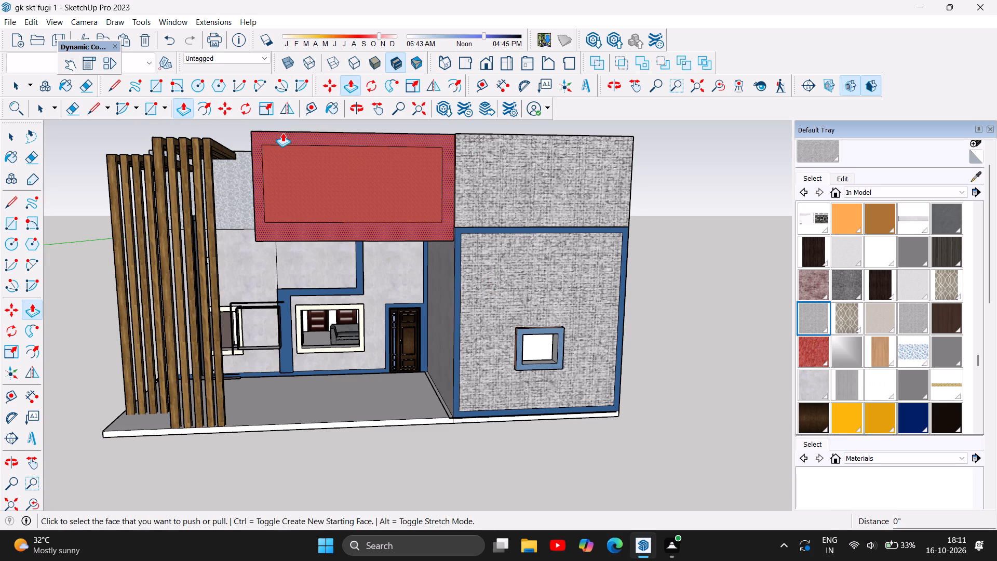
{"action": "left_click", "coordinate": [282, 132]}
{"action": "left_click", "coordinate": [274, 136]}
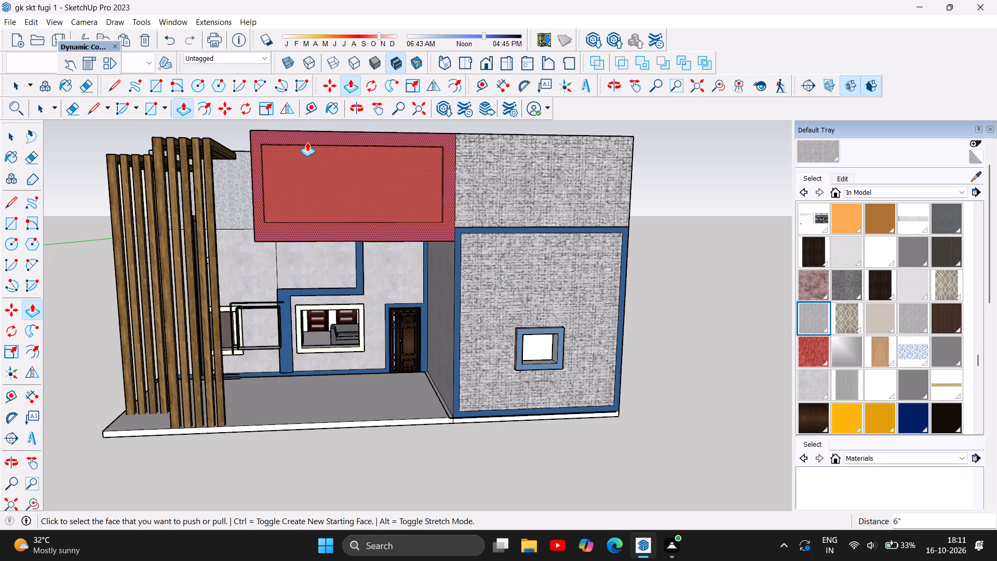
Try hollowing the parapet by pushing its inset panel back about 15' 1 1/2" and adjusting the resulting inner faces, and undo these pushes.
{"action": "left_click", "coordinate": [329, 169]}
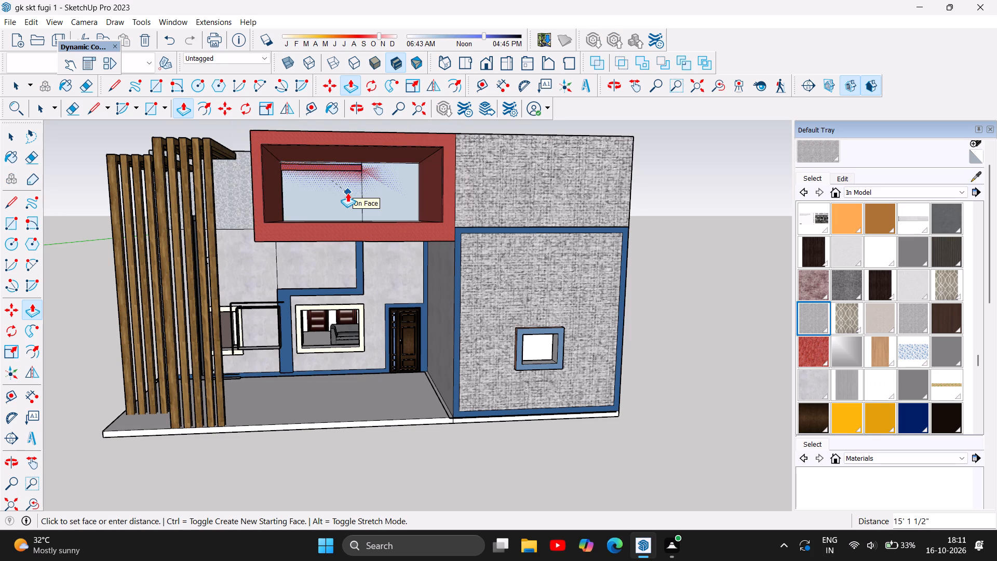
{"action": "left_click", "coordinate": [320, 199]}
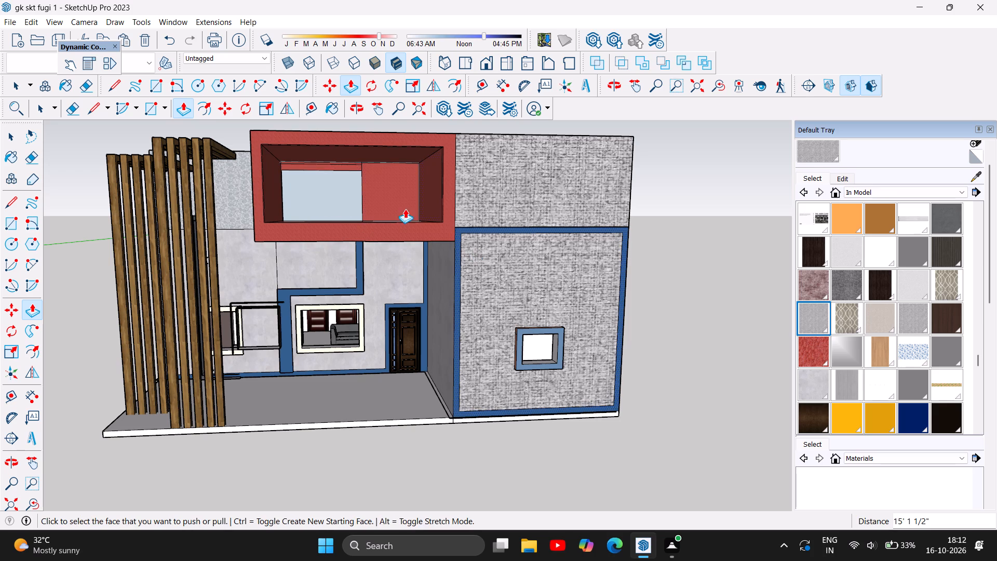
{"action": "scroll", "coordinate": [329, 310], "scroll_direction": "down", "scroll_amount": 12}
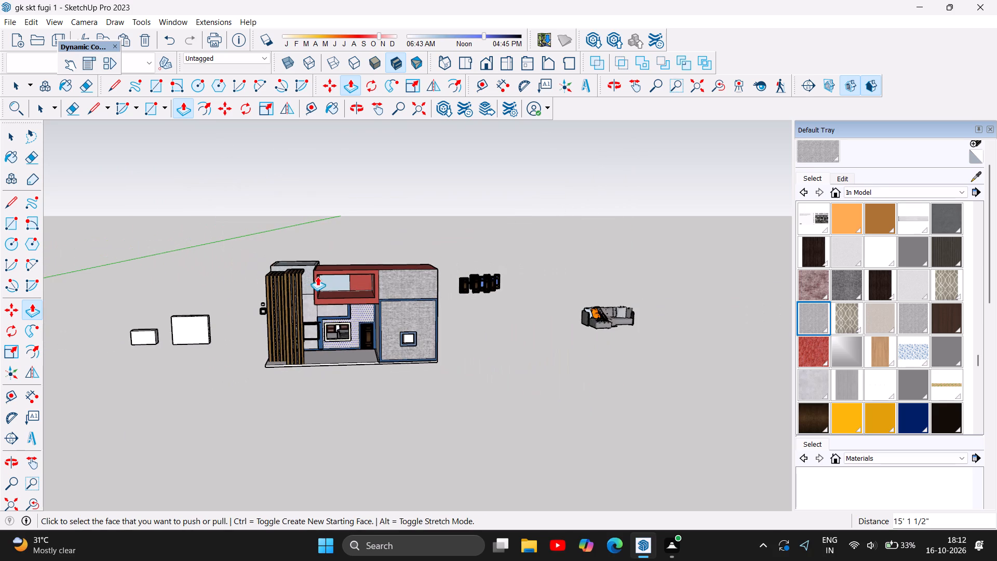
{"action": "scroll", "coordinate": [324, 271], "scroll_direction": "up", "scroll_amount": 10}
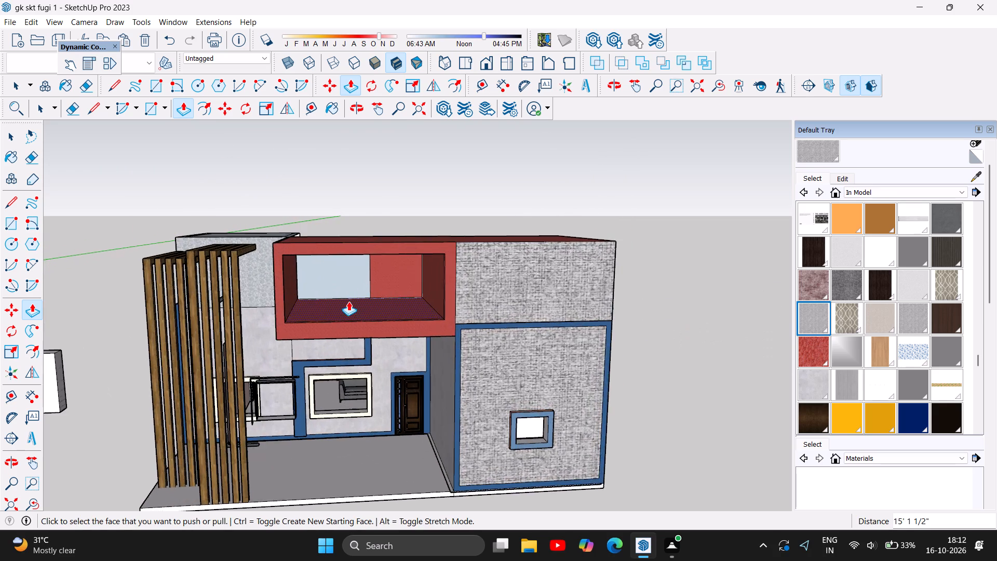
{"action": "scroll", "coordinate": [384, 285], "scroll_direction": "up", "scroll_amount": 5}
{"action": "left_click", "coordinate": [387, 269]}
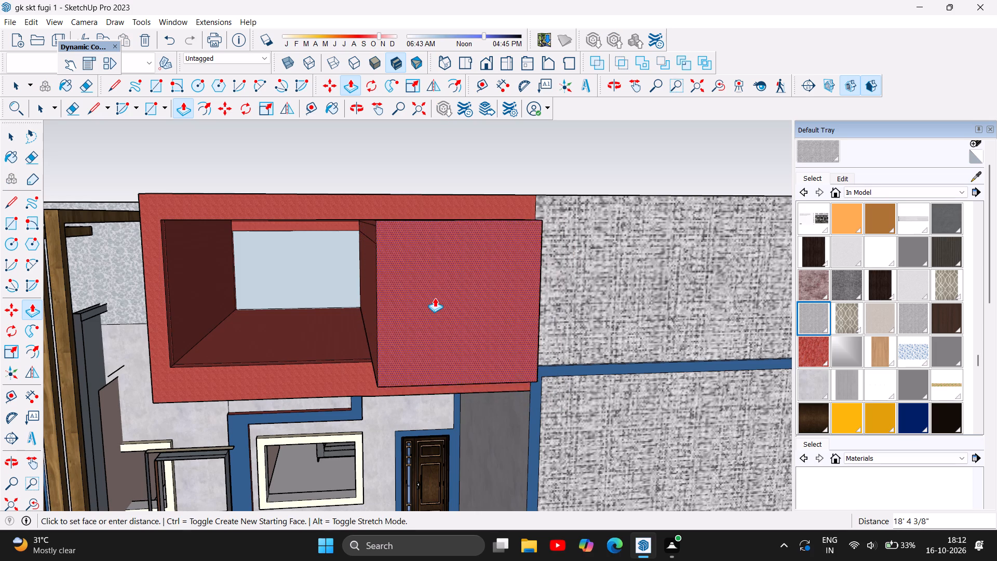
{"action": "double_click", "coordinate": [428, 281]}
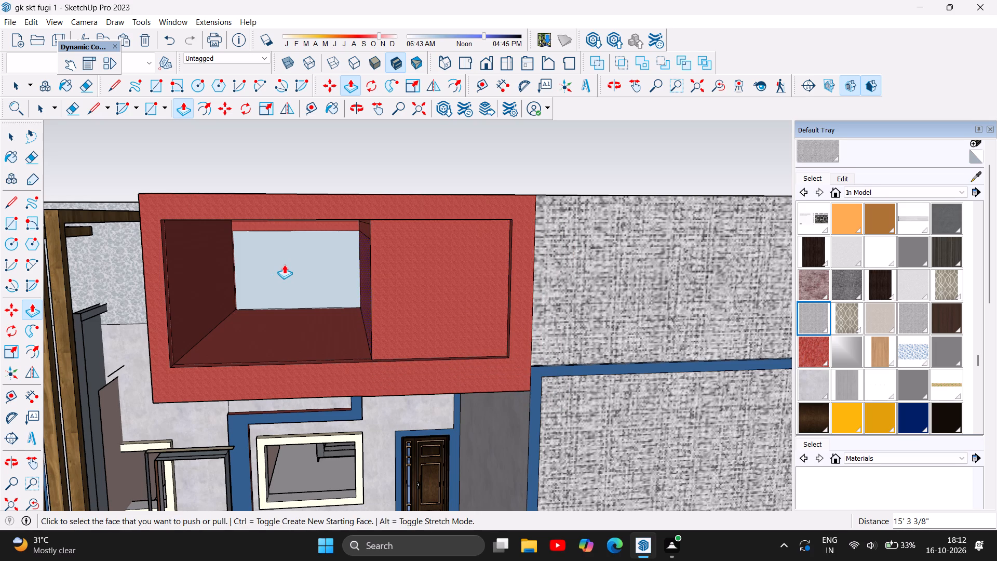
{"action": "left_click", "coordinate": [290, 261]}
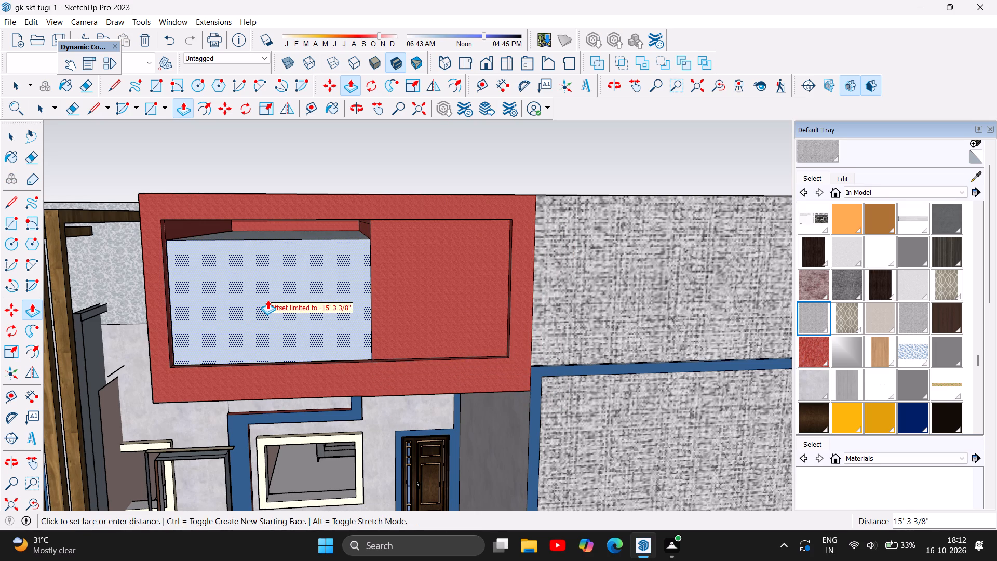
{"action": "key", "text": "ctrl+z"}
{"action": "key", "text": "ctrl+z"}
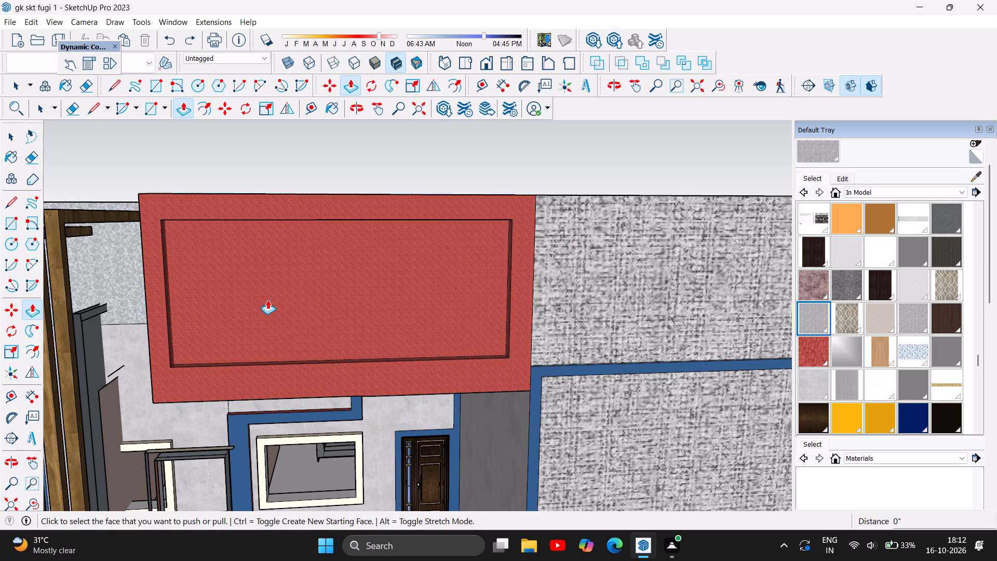
Examine the two wooden slat screens and the framed red parapet from the front, the side and above.
{"action": "scroll", "coordinate": [436, 279], "scroll_direction": "down", "scroll_amount": 5}
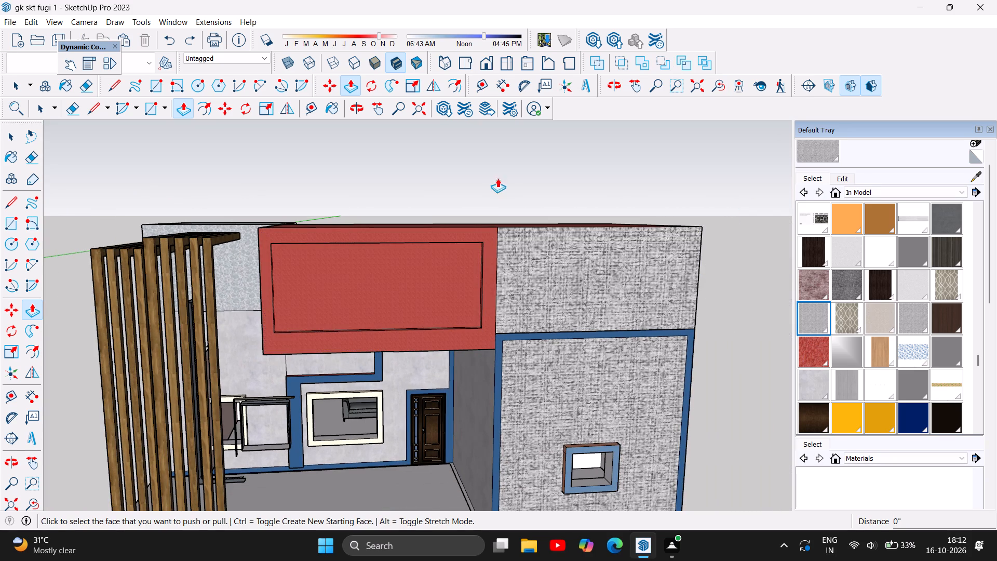
{"action": "scroll", "coordinate": [500, 193], "scroll_direction": "down", "scroll_amount": 4}
{"action": "scroll", "coordinate": [357, 224], "scroll_direction": "up", "scroll_amount": 3}
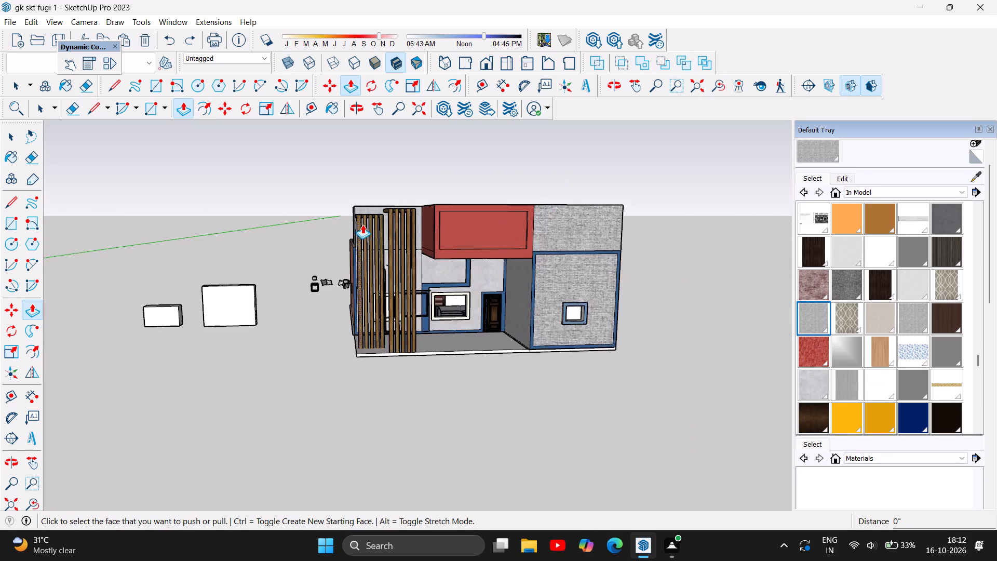
{"action": "scroll", "coordinate": [362, 224], "scroll_direction": "up", "scroll_amount": 6}
{"action": "scroll", "coordinate": [338, 248], "scroll_direction": "down", "scroll_amount": 3}
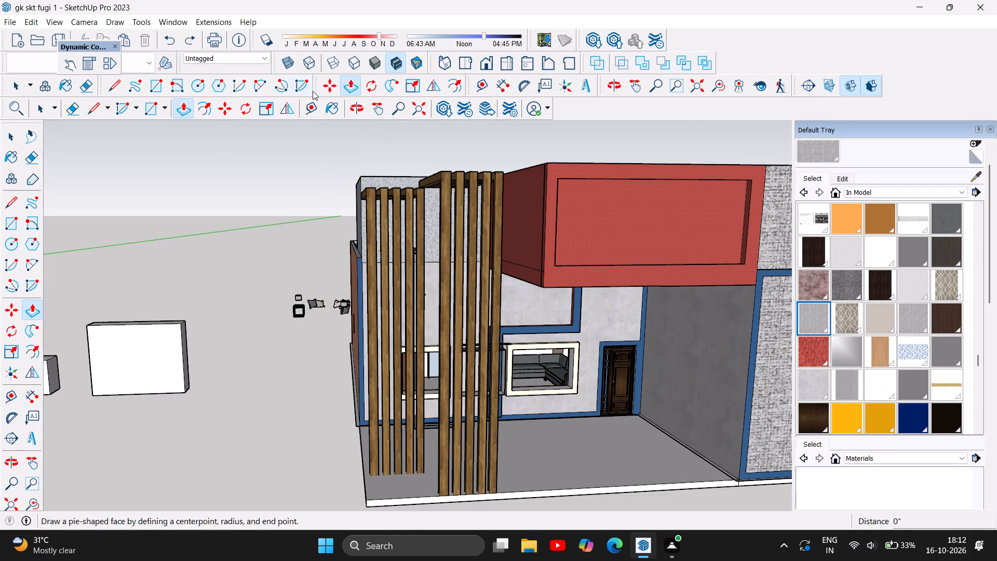
{"action": "left_click", "coordinate": [357, 106]}
{"action": "left_click_drag", "start_coordinate": [262, 232], "coordinate": [304, 248]}
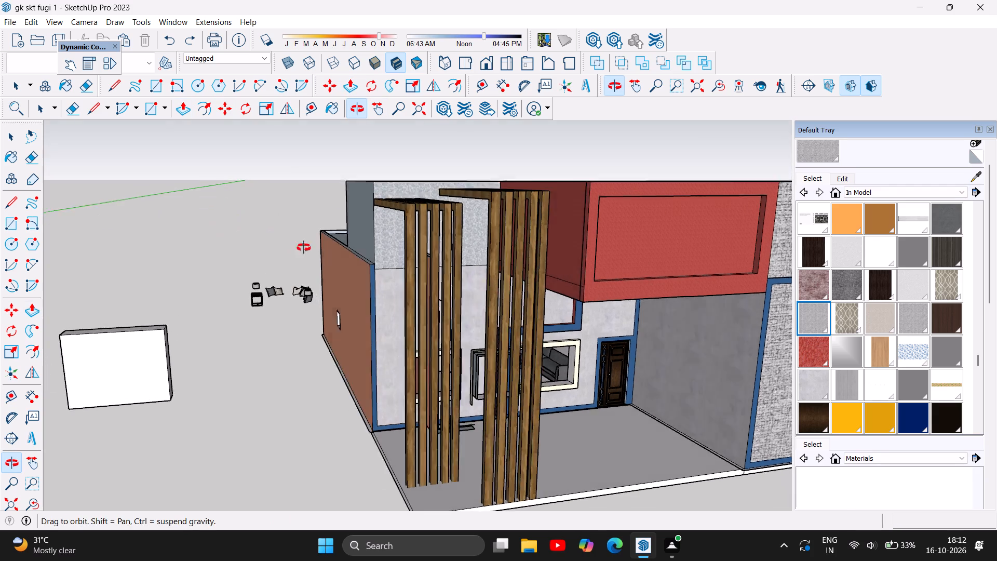
{"action": "left_click_drag", "start_coordinate": [304, 248], "coordinate": [565, 283]}
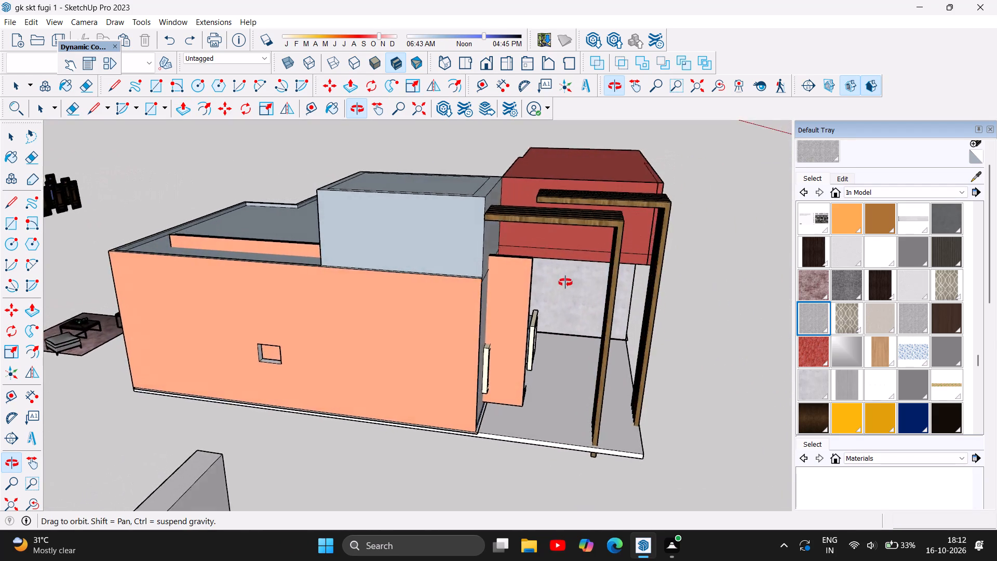
{"action": "left_click_drag", "start_coordinate": [565, 283], "coordinate": [675, 356]}
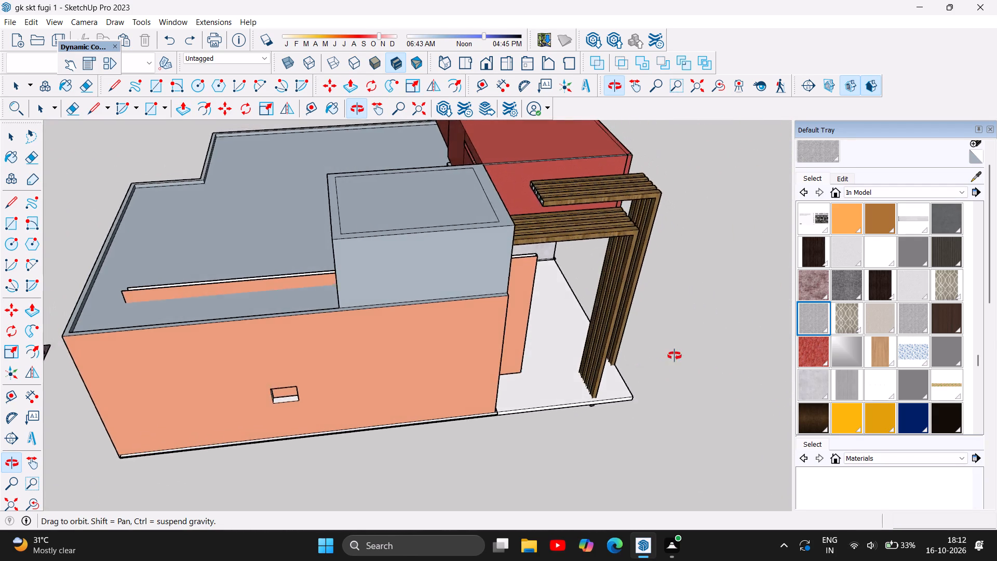
{"action": "left_click_drag", "start_coordinate": [675, 356], "coordinate": [463, 371]}
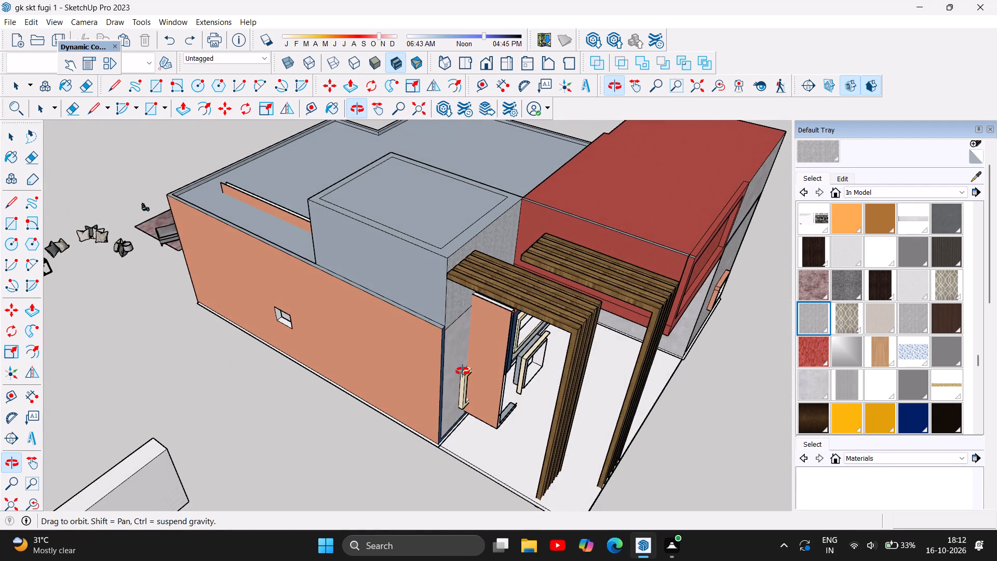
{"action": "left_click_drag", "start_coordinate": [463, 371], "coordinate": [632, 346]}
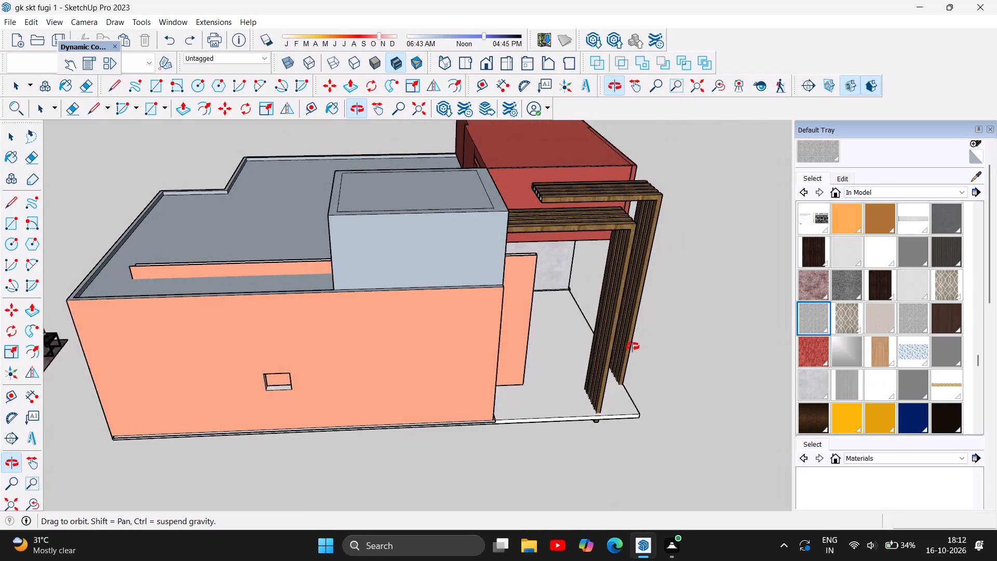
{"action": "left_click_drag", "start_coordinate": [632, 346], "coordinate": [210, 308]}
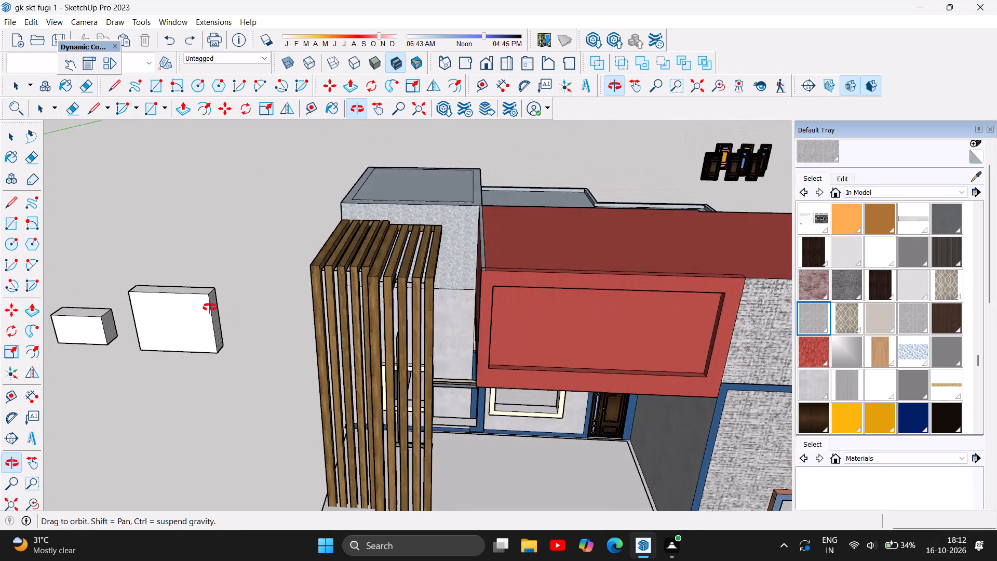
{"action": "left_click_drag", "start_coordinate": [210, 308], "coordinate": [228, 336]}
{"action": "scroll", "coordinate": [238, 276], "scroll_direction": "down", "scroll_amount": 3}
{"action": "scroll", "coordinate": [292, 297], "scroll_direction": "up", "scroll_amount": 4}
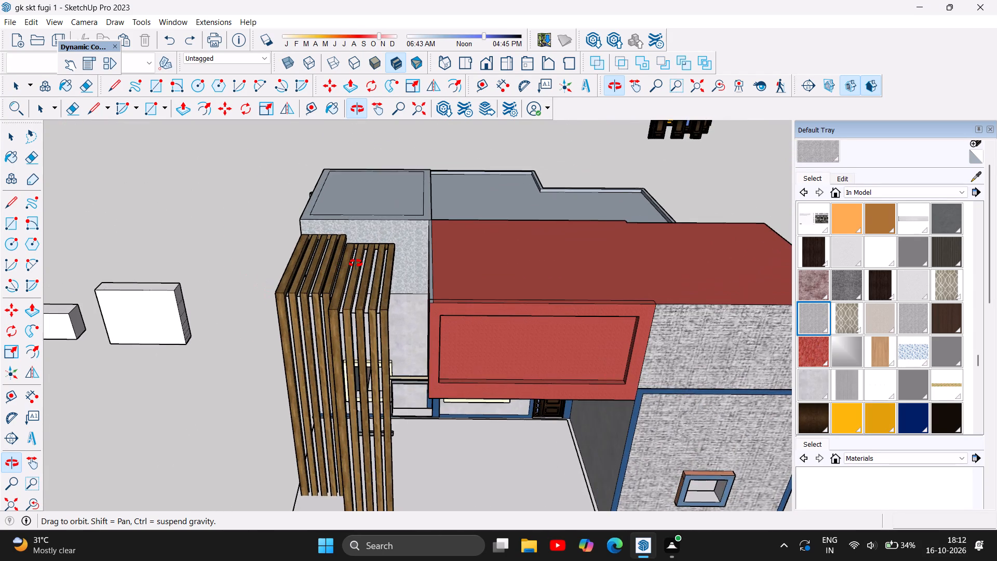
{"action": "scroll", "coordinate": [379, 250], "scroll_direction": "up", "scroll_amount": 1}
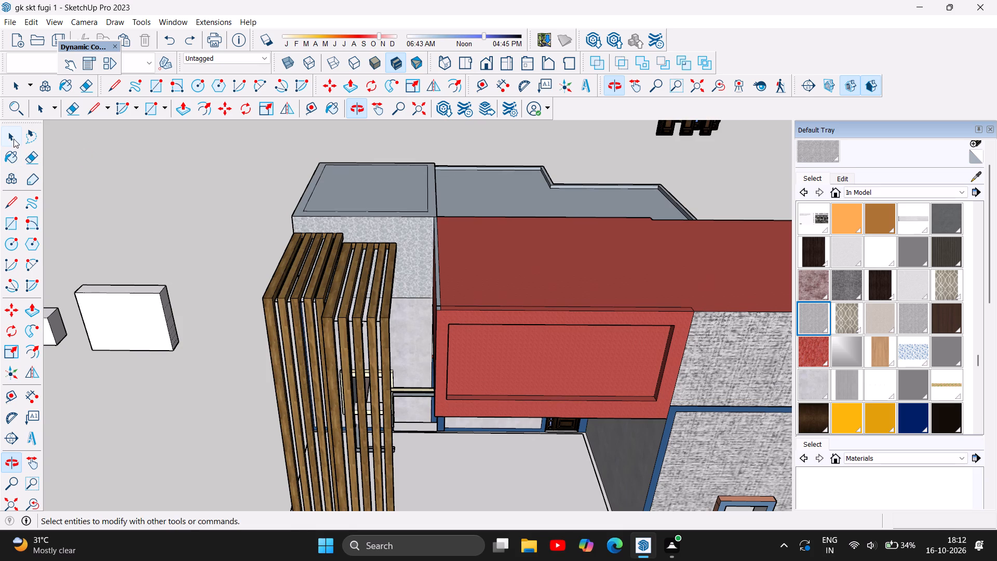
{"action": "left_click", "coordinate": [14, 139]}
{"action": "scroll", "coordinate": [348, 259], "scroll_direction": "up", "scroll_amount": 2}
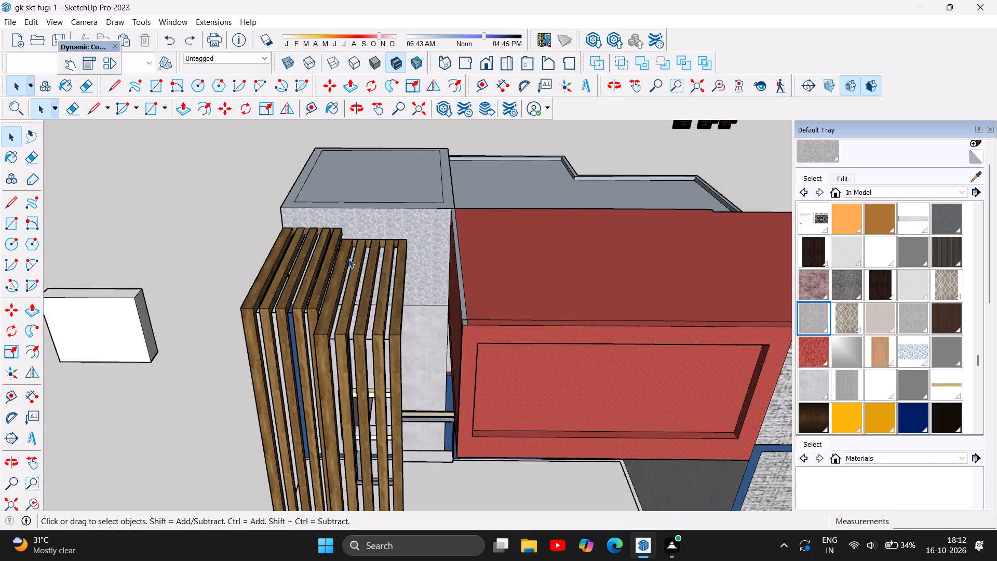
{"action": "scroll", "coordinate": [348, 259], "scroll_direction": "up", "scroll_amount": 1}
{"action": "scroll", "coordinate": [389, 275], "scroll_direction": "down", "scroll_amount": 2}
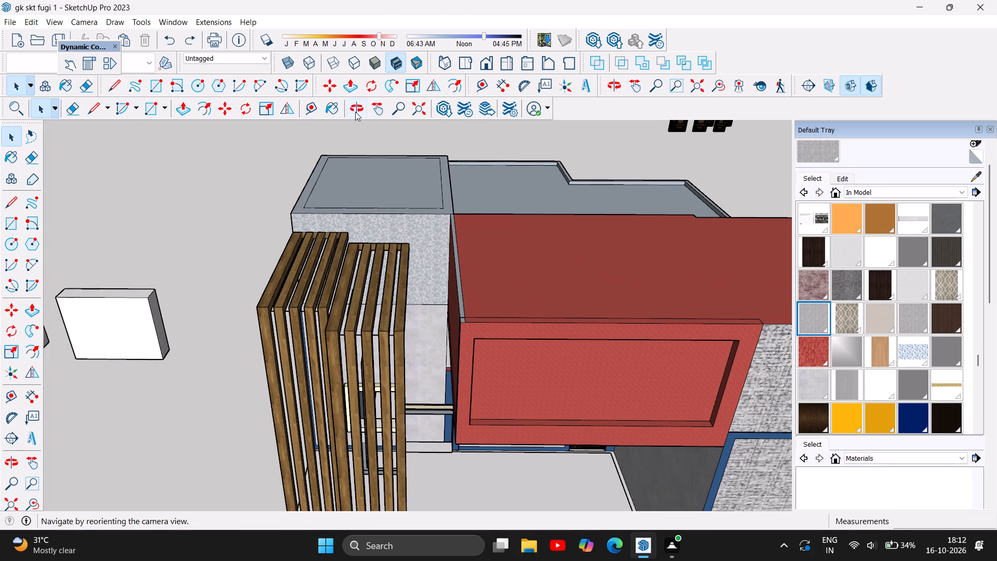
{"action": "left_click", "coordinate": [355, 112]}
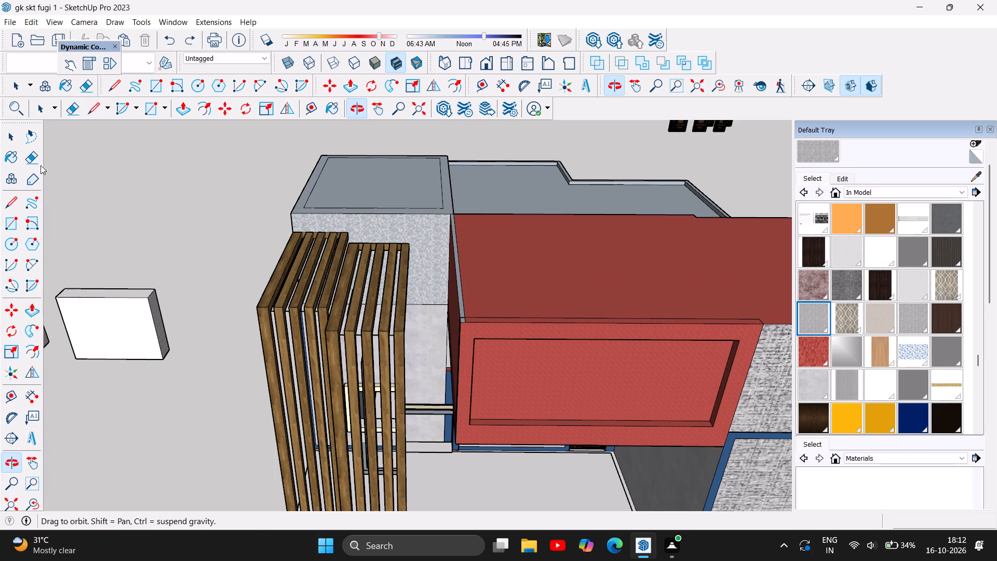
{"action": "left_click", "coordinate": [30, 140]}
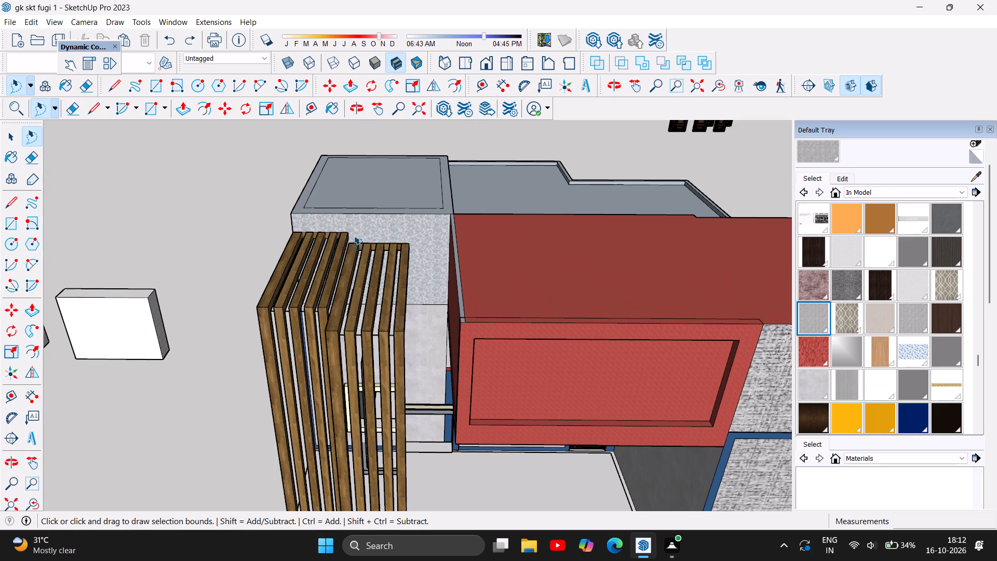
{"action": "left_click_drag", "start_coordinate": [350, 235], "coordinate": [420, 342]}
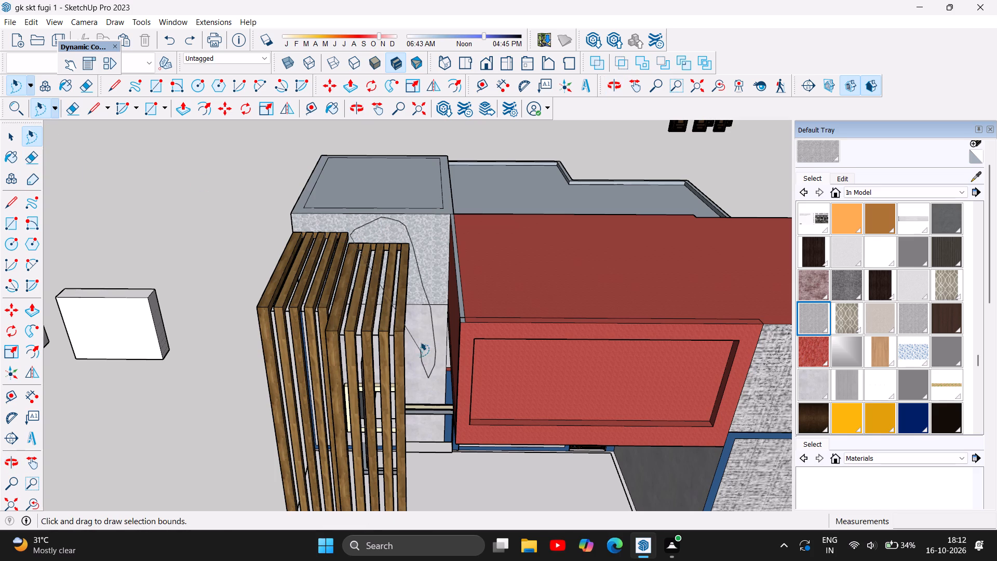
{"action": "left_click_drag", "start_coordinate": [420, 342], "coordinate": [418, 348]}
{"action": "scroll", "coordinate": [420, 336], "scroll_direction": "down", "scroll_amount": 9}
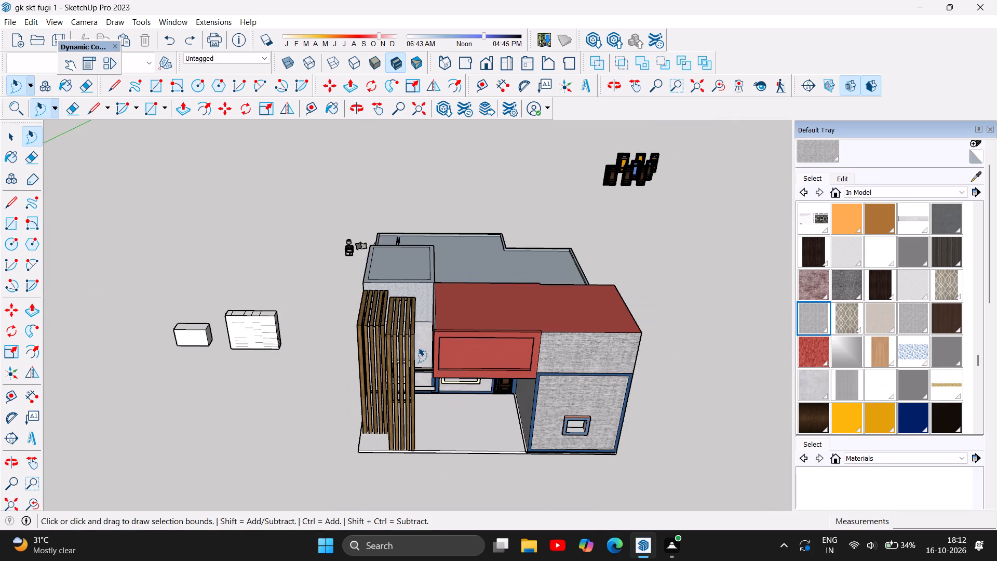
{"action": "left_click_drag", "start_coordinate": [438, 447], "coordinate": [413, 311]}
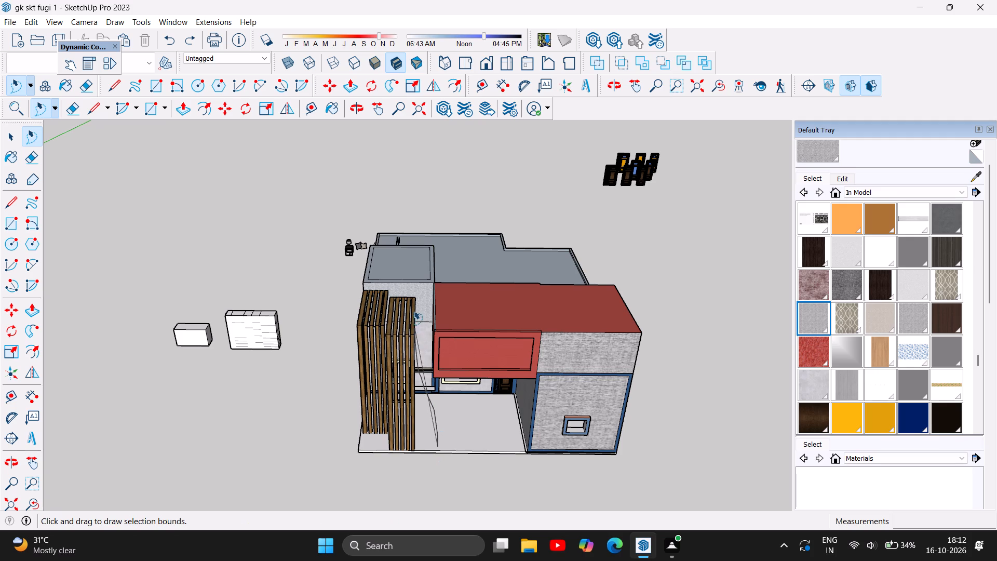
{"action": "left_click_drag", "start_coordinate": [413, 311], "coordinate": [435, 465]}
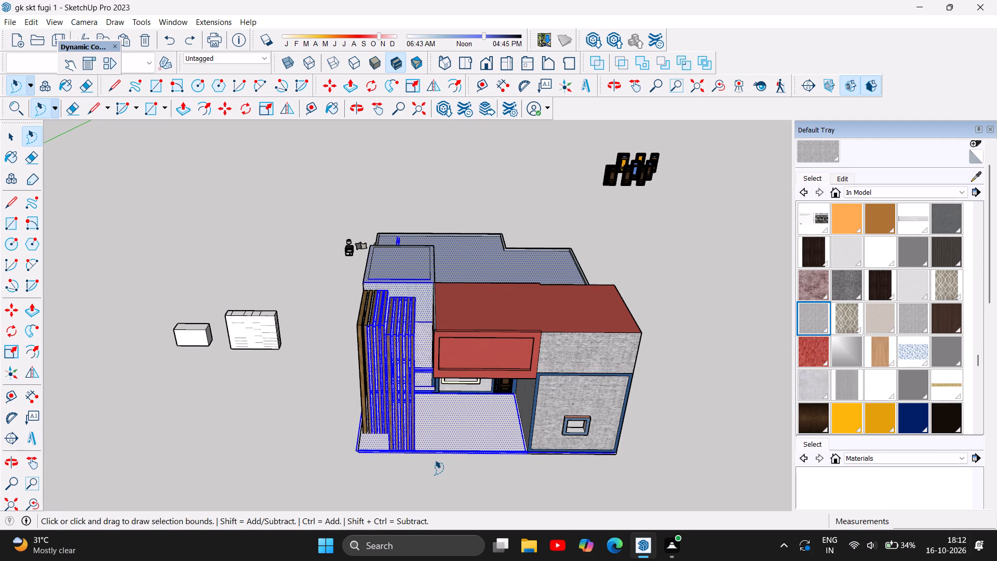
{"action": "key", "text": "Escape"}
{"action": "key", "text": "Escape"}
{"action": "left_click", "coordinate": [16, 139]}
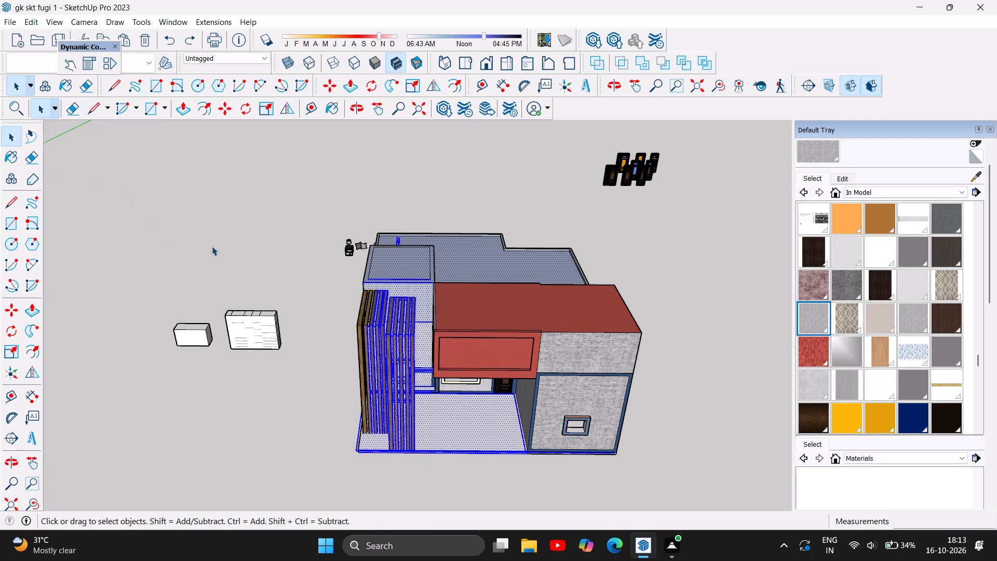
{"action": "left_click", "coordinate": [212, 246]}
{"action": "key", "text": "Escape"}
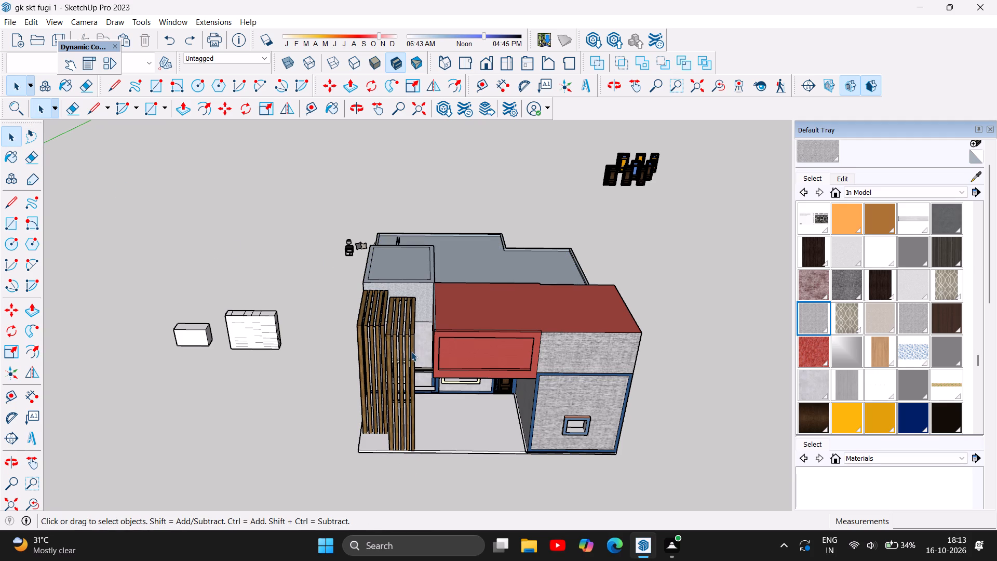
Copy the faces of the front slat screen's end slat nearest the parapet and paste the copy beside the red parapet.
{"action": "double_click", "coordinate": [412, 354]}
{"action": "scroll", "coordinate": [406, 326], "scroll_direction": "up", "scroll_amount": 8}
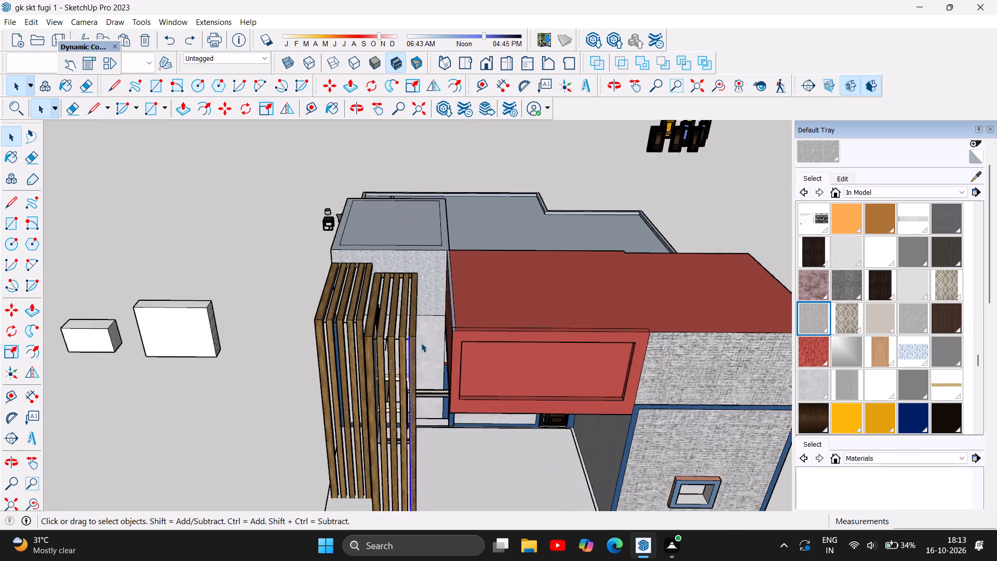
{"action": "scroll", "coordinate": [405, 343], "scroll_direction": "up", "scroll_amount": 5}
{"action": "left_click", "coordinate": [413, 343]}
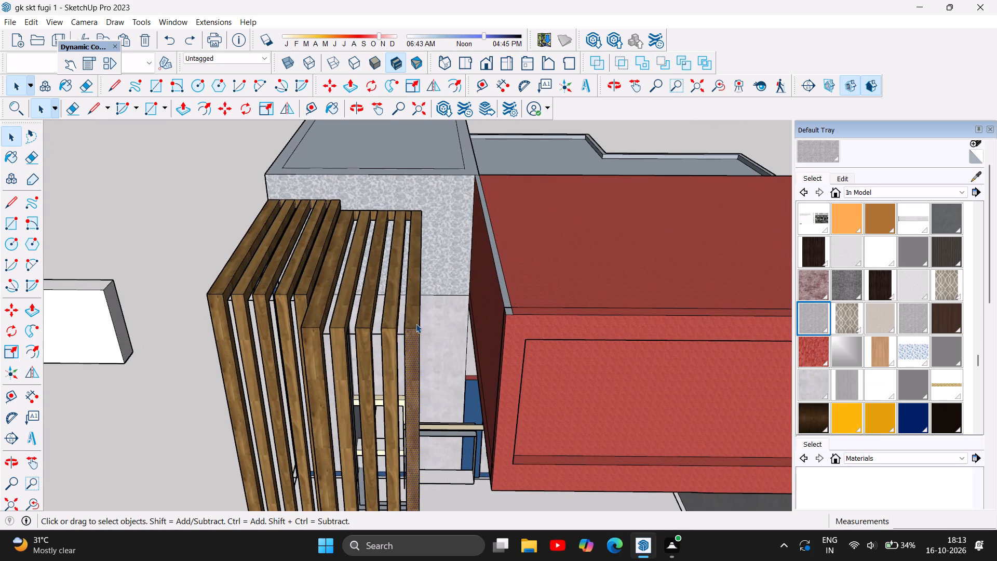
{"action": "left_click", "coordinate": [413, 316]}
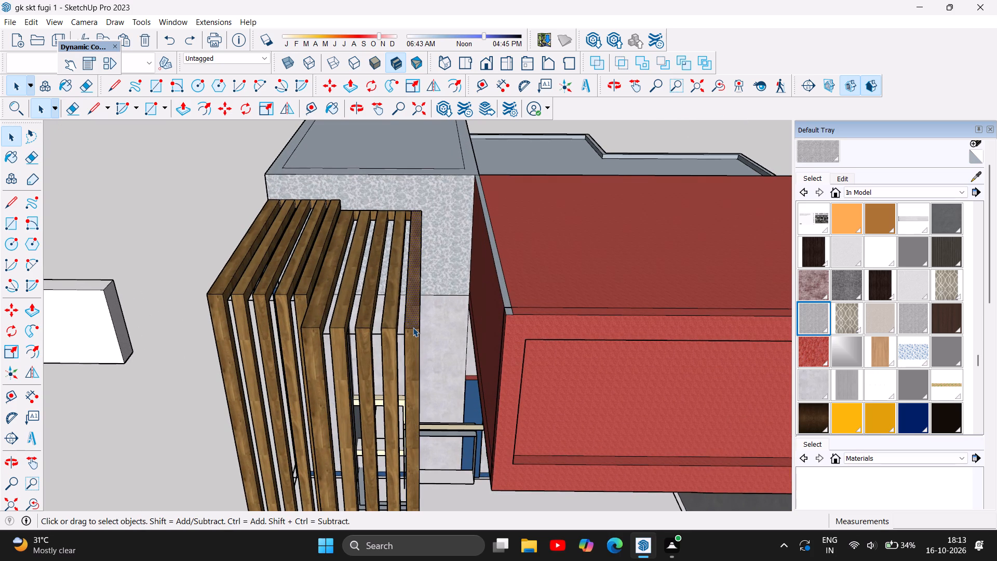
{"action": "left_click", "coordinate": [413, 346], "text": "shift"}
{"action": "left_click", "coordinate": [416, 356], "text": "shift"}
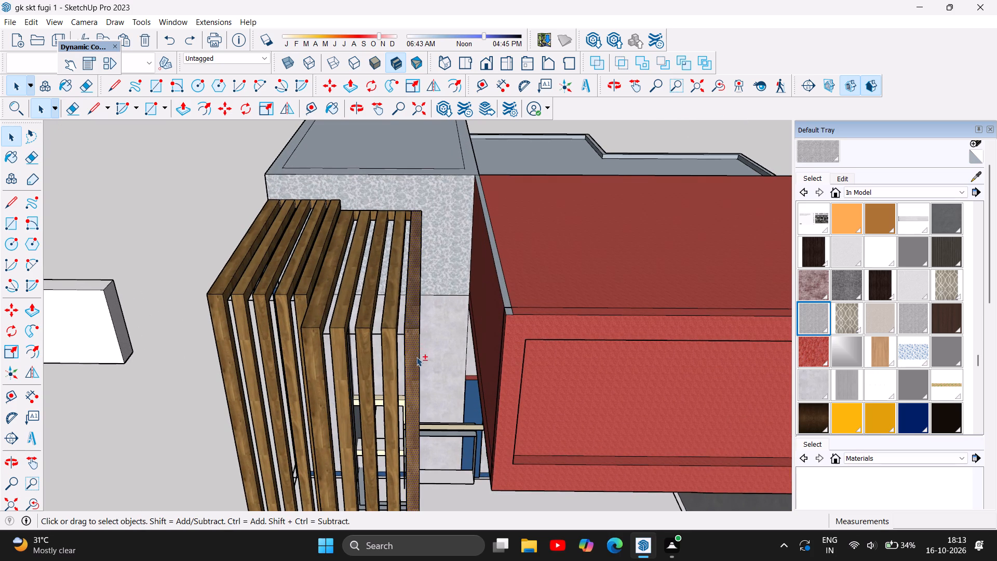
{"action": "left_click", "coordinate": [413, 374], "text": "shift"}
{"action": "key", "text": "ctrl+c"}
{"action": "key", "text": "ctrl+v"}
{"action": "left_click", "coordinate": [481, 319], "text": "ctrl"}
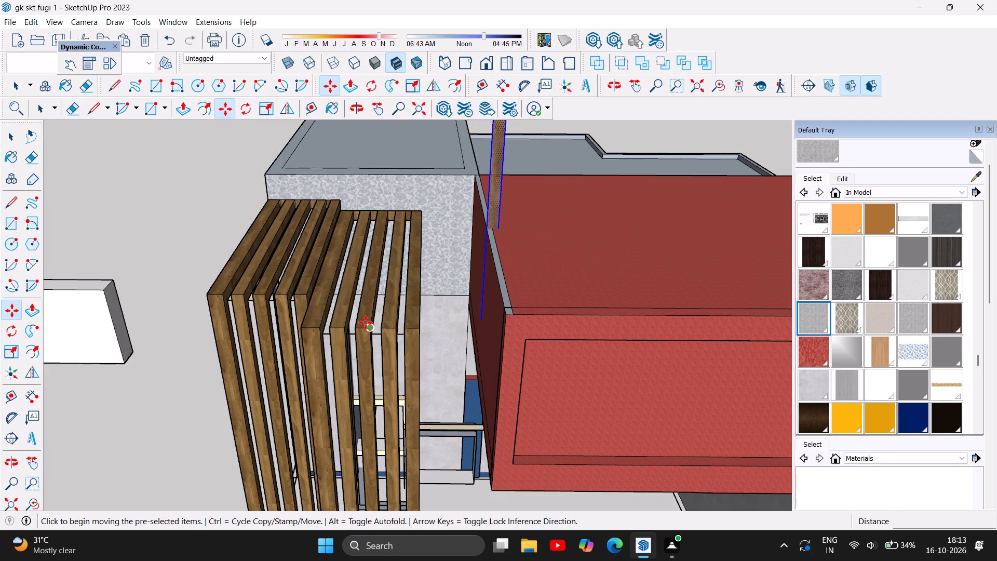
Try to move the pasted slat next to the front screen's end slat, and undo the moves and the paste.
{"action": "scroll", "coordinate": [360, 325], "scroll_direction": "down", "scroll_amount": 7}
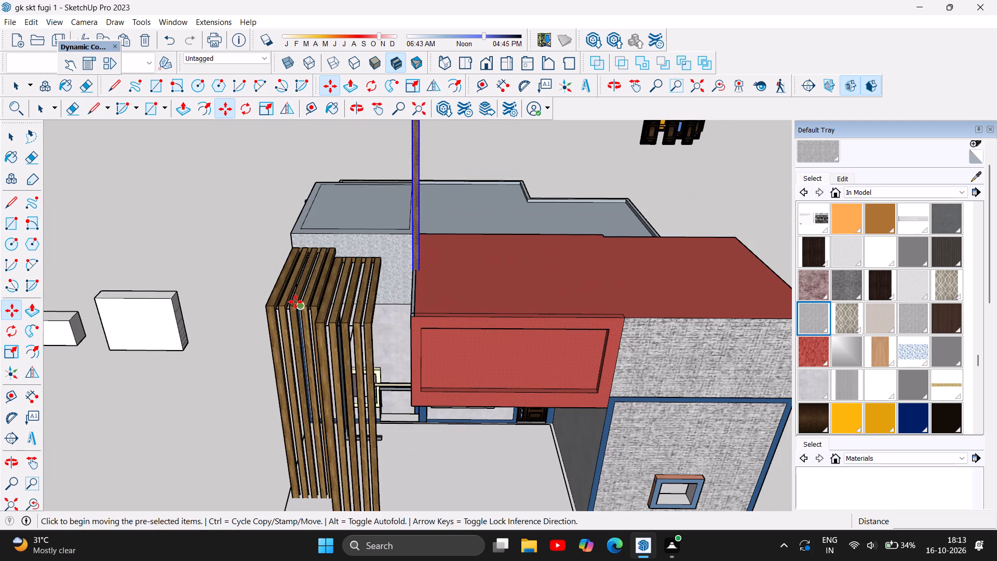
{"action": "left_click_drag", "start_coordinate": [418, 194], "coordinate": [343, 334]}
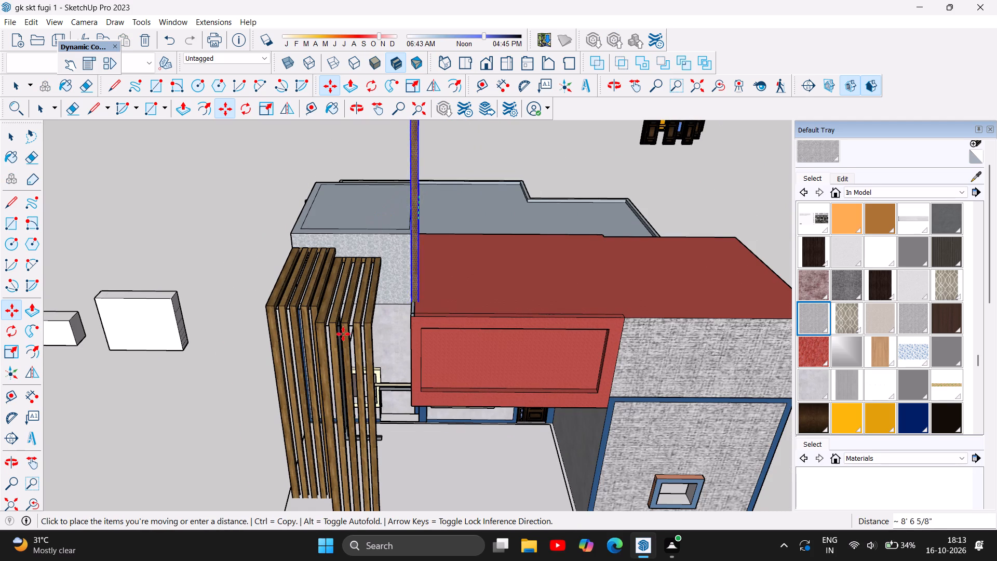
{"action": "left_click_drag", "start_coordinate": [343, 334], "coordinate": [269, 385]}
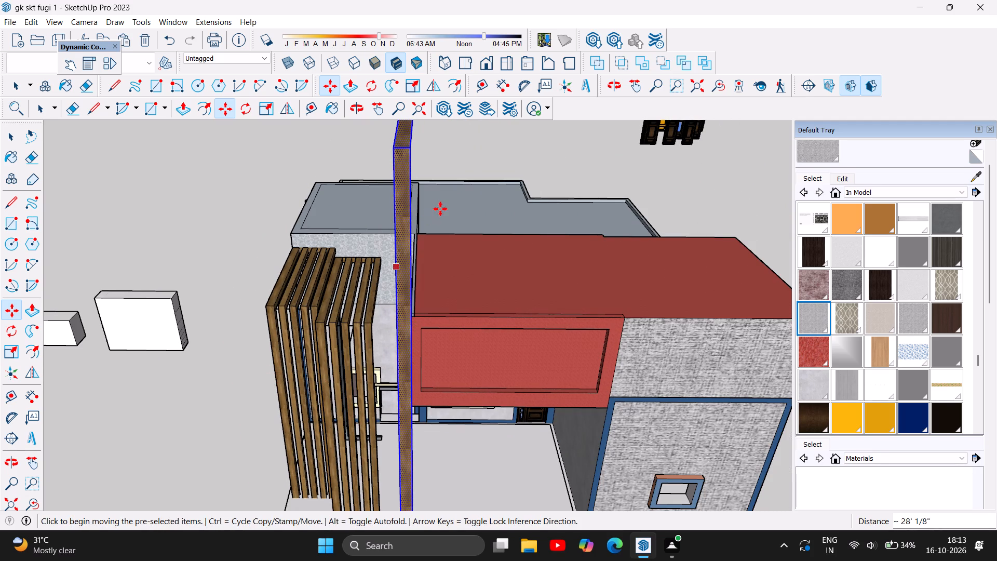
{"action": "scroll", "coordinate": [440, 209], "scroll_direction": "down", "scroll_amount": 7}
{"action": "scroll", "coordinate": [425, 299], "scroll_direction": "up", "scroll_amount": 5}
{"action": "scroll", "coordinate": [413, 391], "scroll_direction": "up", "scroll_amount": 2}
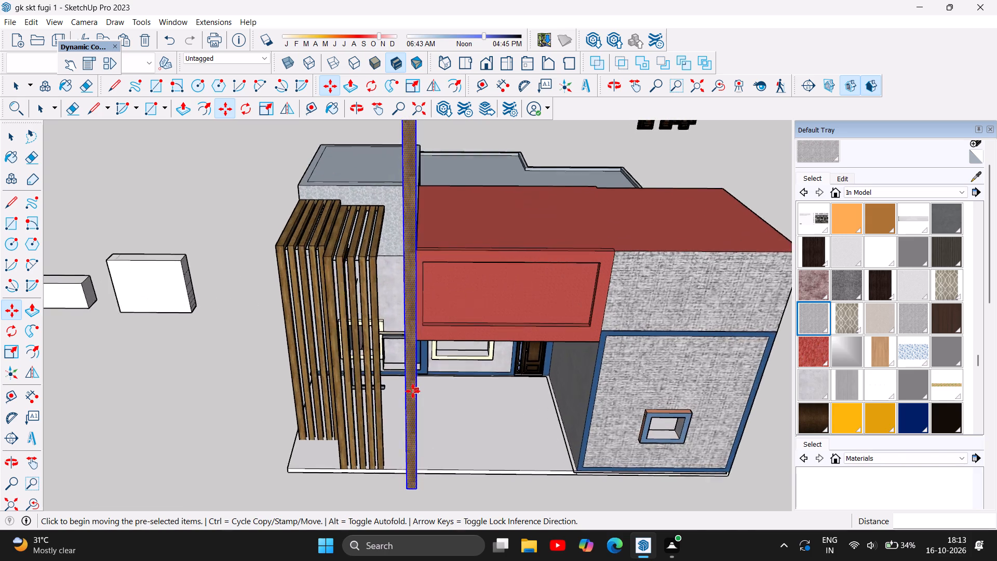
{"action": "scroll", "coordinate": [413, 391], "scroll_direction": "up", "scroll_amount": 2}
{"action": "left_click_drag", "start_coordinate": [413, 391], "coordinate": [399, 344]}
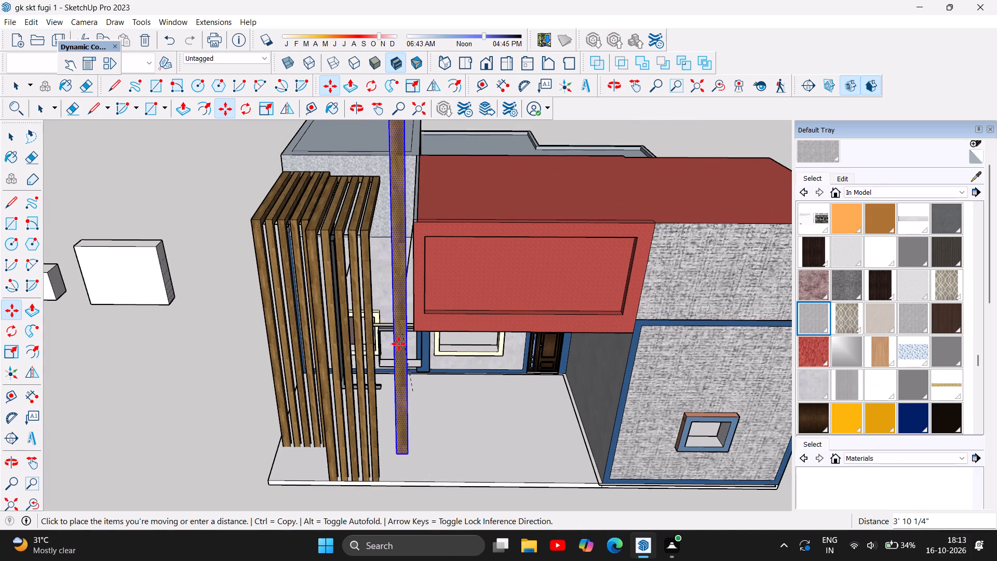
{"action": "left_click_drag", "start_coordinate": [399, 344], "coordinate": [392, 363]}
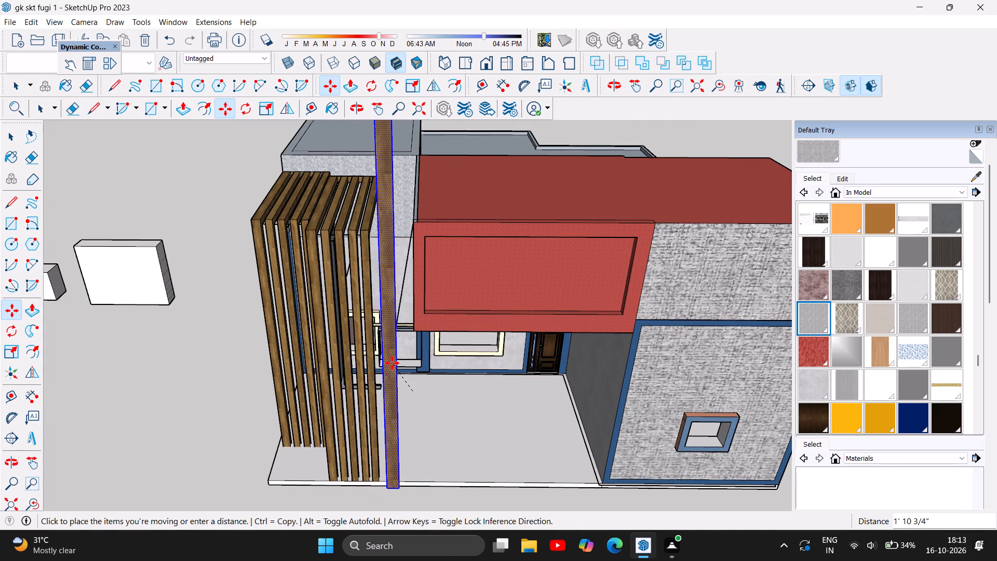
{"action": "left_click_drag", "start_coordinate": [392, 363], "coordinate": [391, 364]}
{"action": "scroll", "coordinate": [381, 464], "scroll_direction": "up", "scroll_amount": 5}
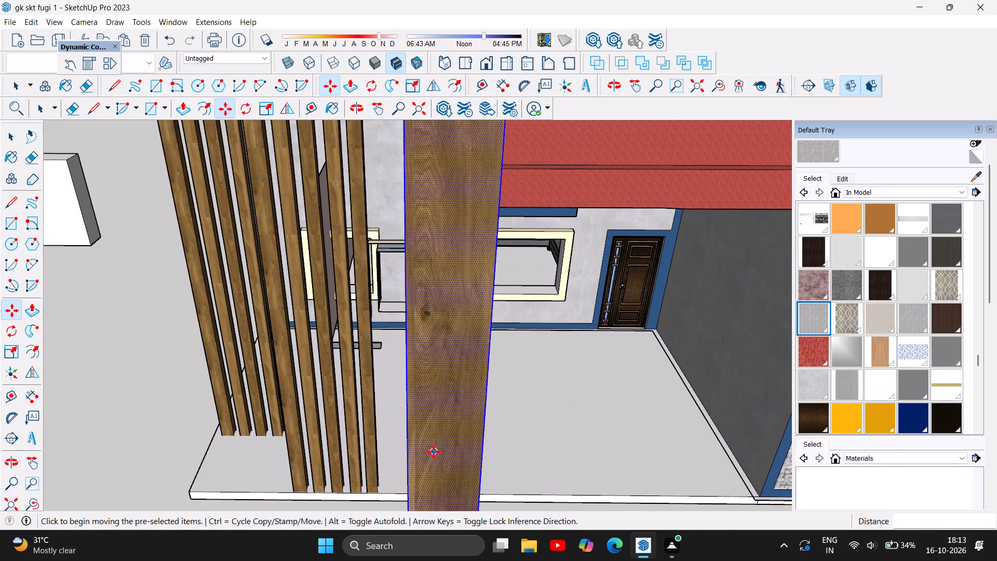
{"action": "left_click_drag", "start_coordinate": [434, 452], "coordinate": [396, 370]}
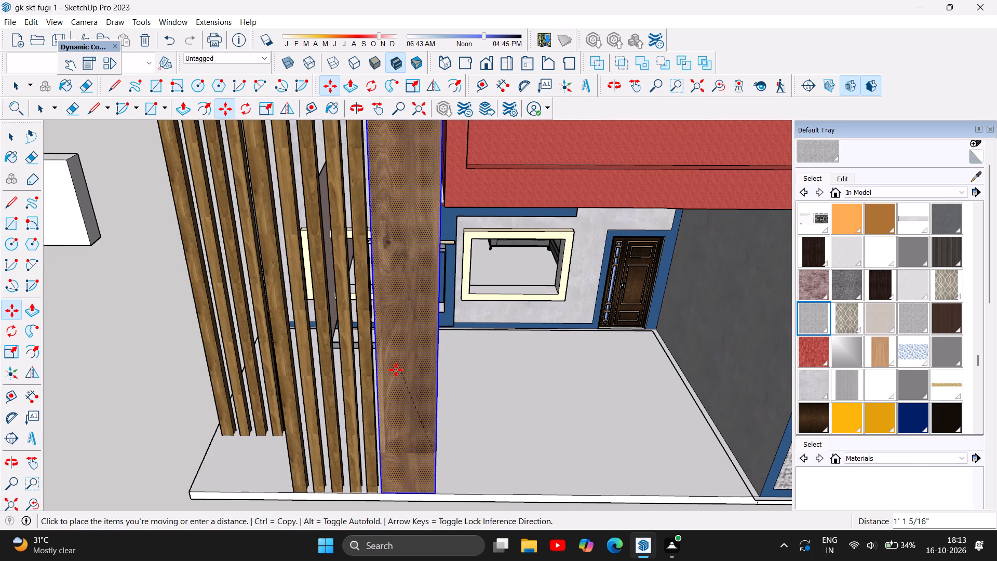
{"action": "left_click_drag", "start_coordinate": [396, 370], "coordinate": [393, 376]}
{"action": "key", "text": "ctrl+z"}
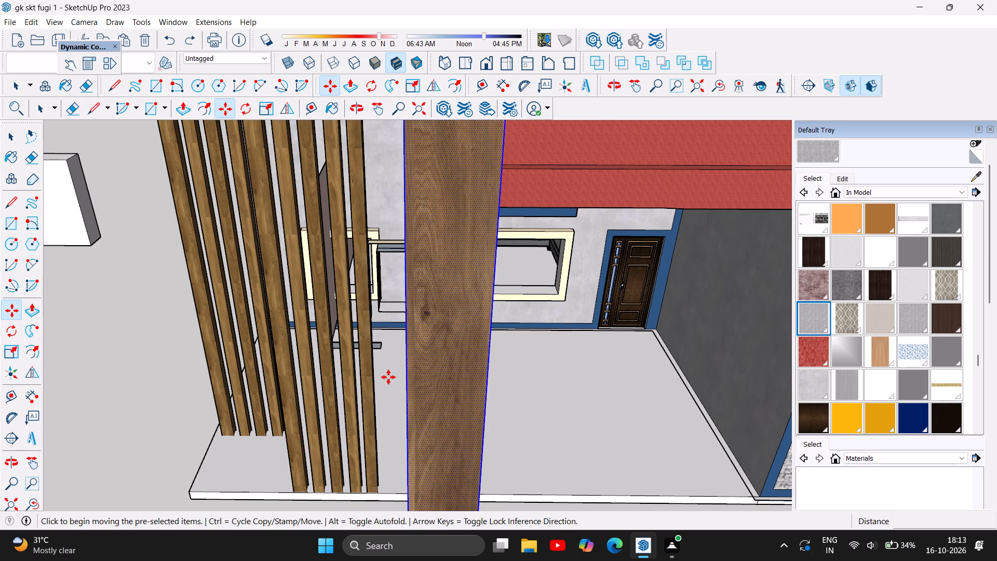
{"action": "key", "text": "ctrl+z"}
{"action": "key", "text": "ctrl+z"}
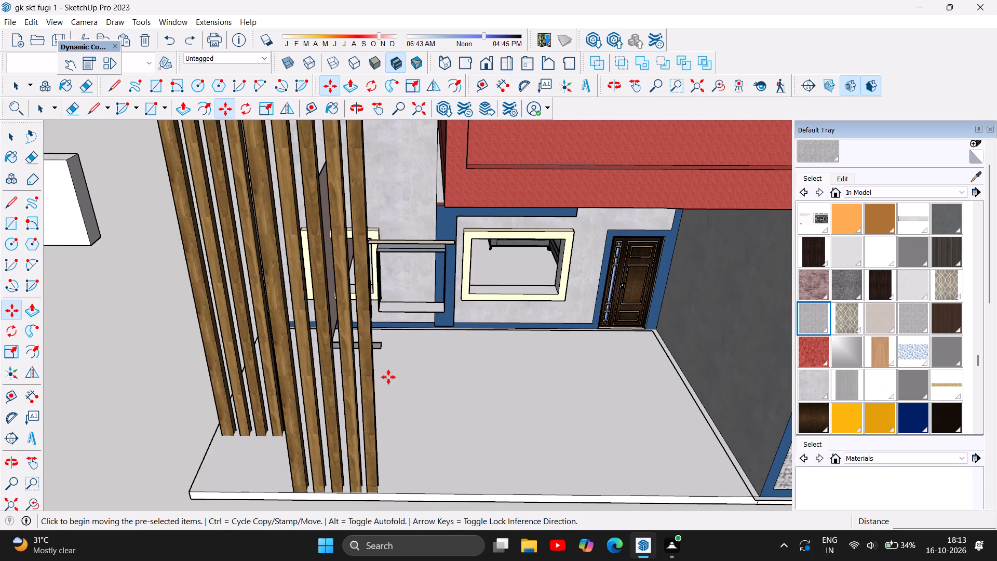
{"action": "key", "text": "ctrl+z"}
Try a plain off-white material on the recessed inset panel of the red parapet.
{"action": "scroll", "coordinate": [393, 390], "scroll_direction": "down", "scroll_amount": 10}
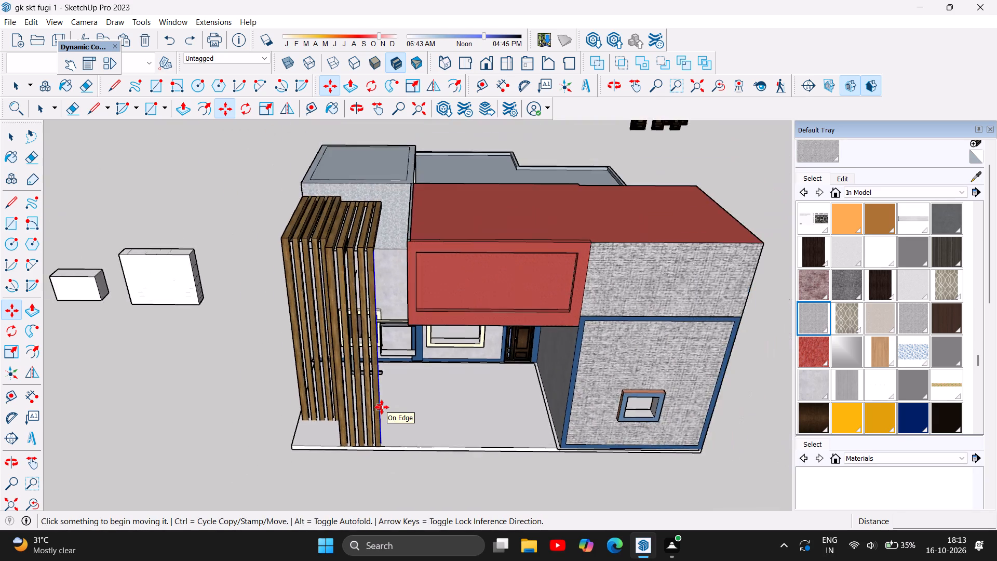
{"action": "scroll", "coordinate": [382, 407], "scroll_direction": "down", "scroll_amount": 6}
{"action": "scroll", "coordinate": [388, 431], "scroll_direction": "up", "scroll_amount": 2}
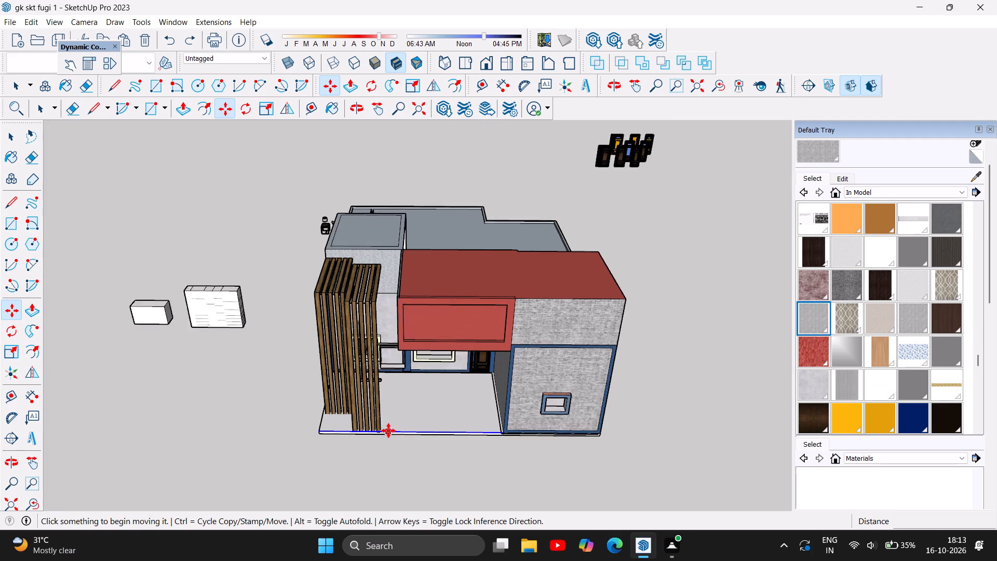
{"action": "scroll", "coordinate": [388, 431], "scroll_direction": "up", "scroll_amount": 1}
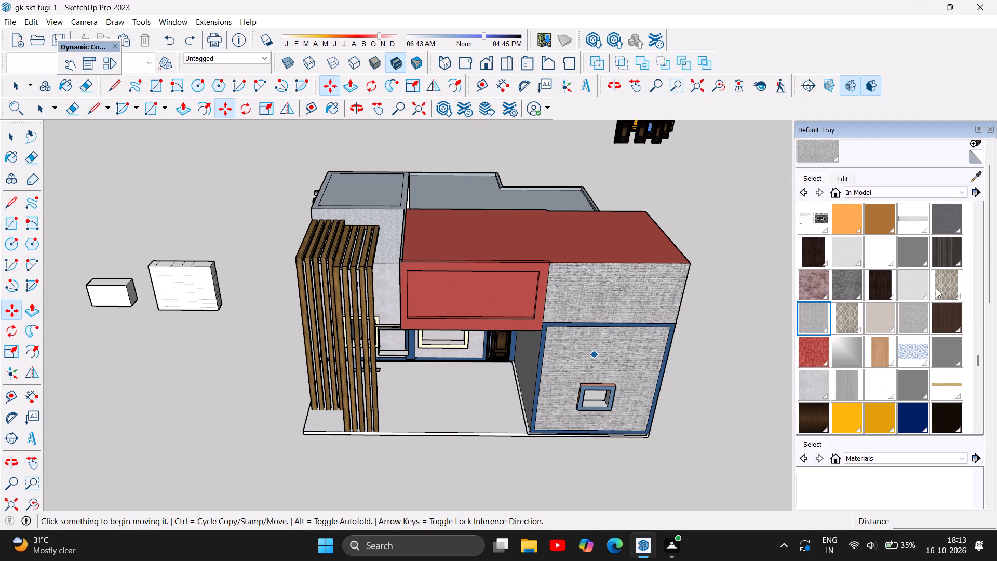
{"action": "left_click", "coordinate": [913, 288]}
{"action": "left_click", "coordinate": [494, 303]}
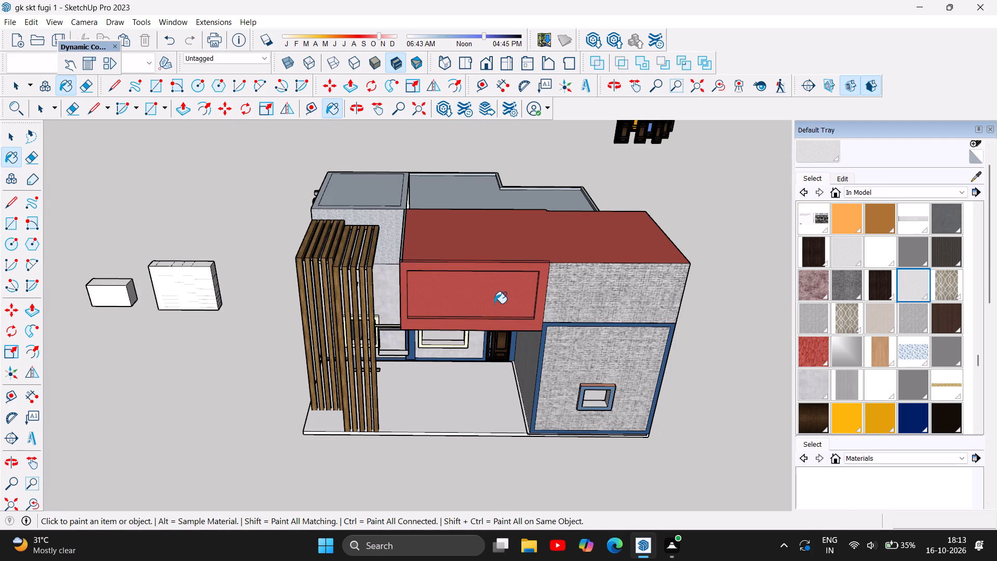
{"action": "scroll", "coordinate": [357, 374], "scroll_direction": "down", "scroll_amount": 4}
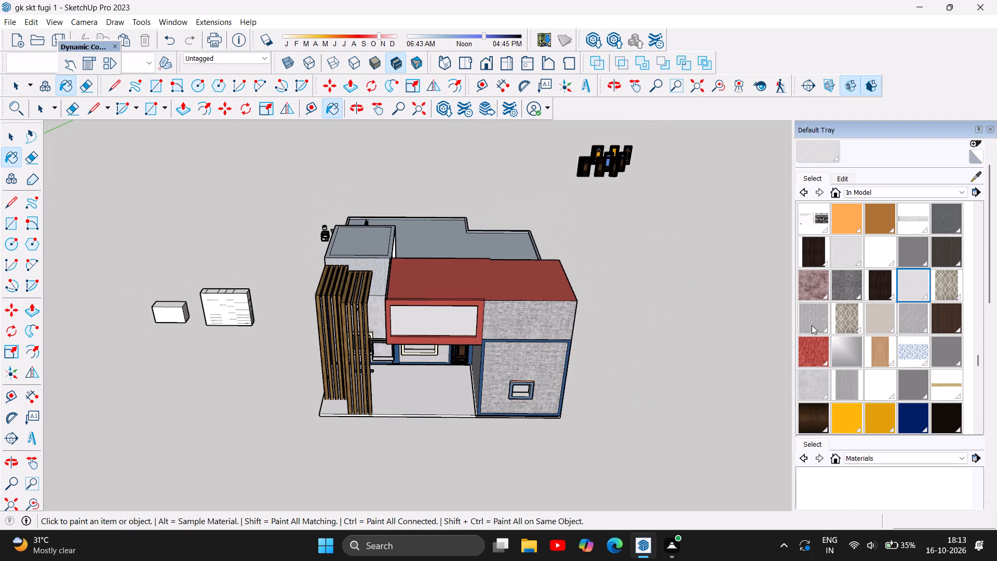
Paint the red parapet's recessed inset panel with the light grey mottled concrete material, keeping the red border.
{"action": "left_click", "coordinate": [804, 392]}
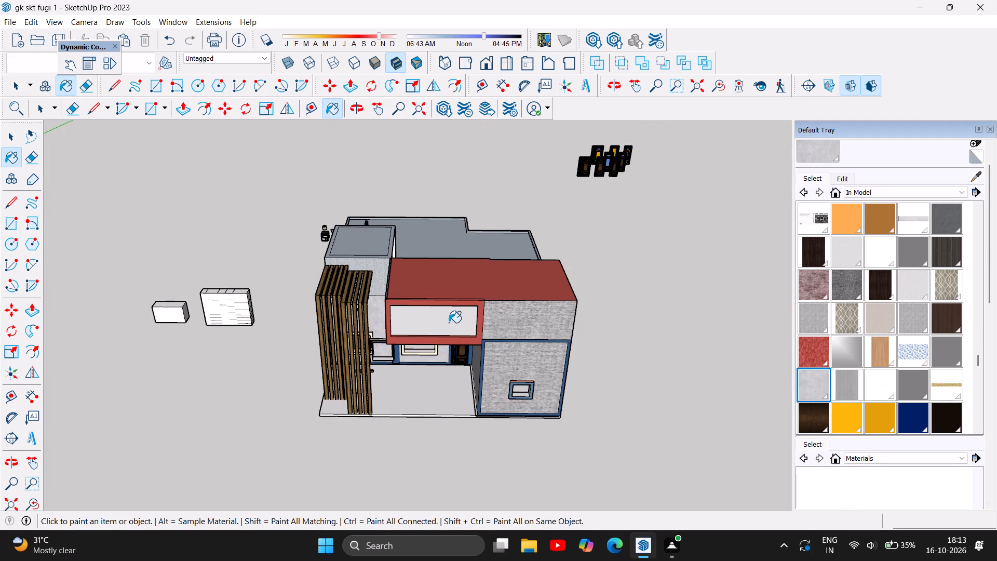
{"action": "left_click", "coordinate": [449, 323]}
{"action": "scroll", "coordinate": [371, 402], "scroll_direction": "up", "scroll_amount": 2}
{"action": "scroll", "coordinate": [462, 373], "scroll_direction": "up", "scroll_amount": 6}
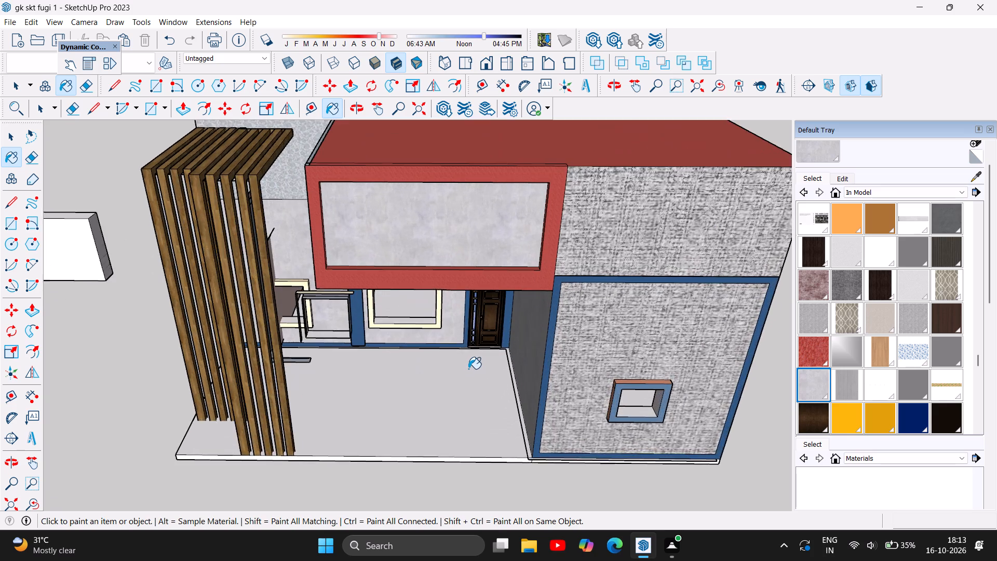
{"action": "scroll", "coordinate": [468, 369], "scroll_direction": "up", "scroll_amount": 2}
{"action": "scroll", "coordinate": [360, 372], "scroll_direction": "down", "scroll_amount": 6}
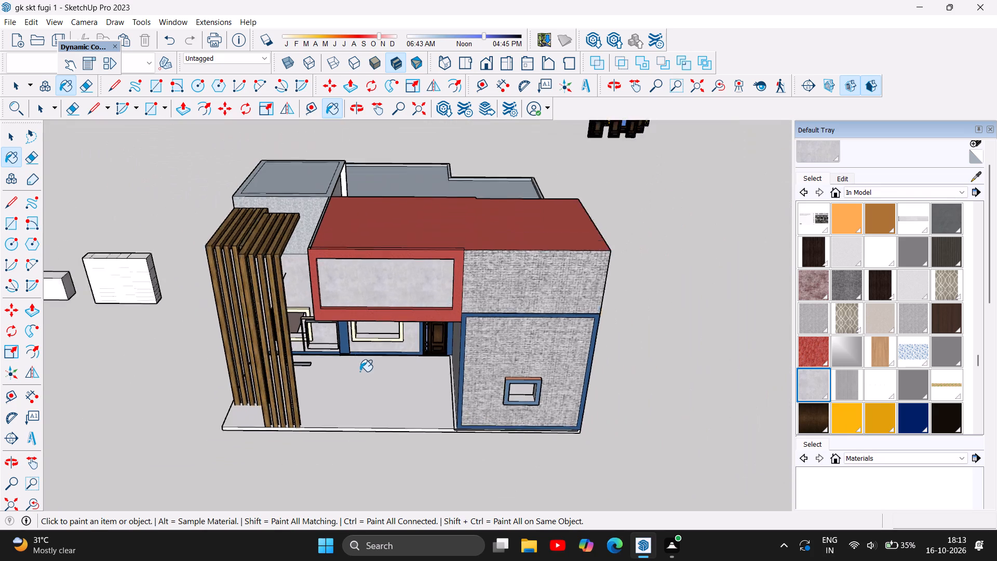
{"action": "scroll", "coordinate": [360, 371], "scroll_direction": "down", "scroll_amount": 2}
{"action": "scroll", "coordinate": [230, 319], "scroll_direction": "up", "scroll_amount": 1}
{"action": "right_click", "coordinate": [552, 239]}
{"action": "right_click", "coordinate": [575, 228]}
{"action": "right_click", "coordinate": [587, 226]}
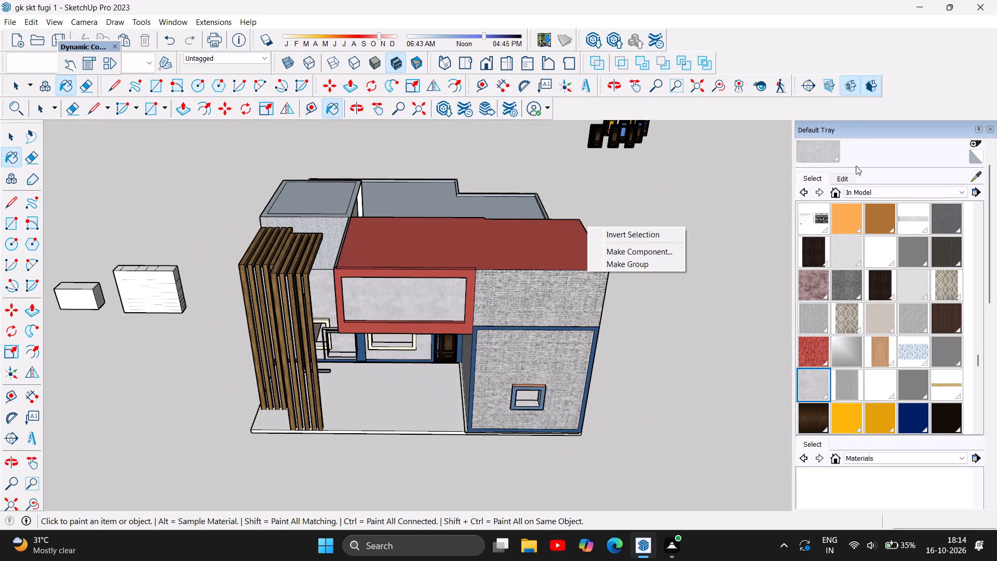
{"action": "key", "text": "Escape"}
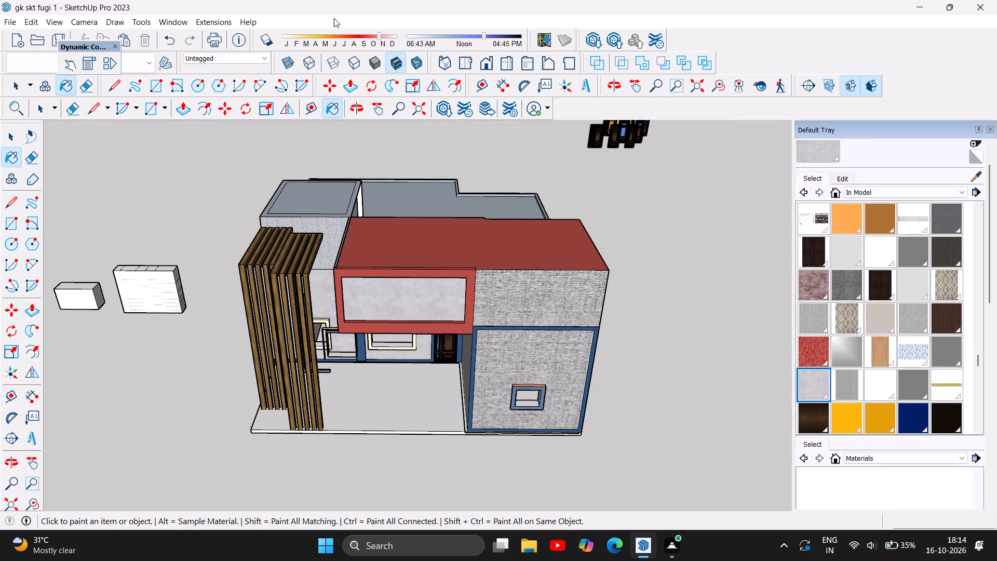
Push/Pull the red parapet's side face outward by 2' 11 7/16" towards the wooden slat screens.
{"action": "left_click", "coordinate": [355, 105]}
{"action": "left_click_drag", "start_coordinate": [237, 235], "coordinate": [449, 244]}
{"action": "scroll", "coordinate": [483, 269], "scroll_direction": "up", "scroll_amount": 2}
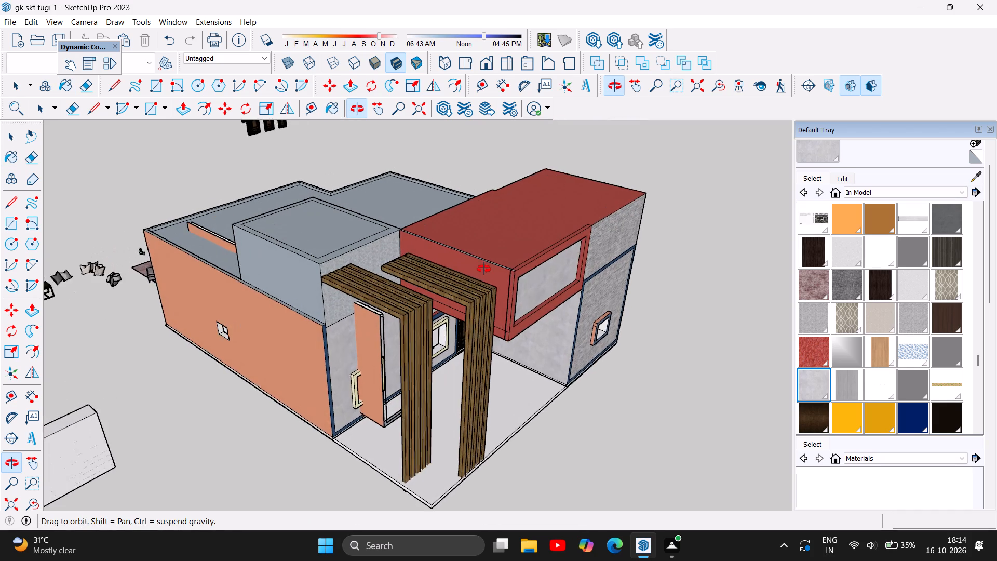
{"action": "scroll", "coordinate": [484, 269], "scroll_direction": "up", "scroll_amount": 8}
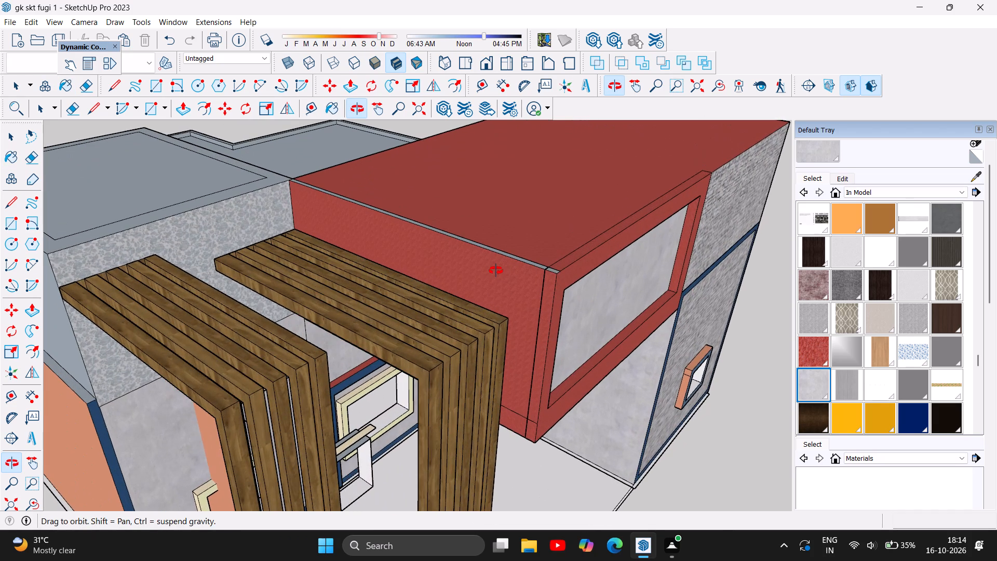
{"action": "left_click", "coordinate": [178, 110]}
{"action": "left_click", "coordinate": [375, 228]}
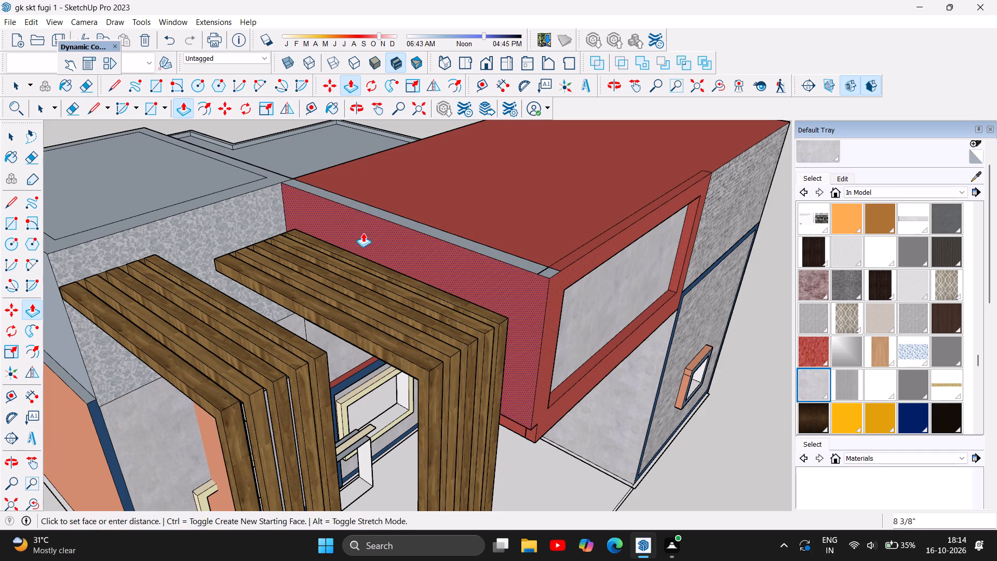
{"action": "left_click", "coordinate": [328, 250]}
Push/Pull the small red side face left under the parapet out by 2' 11 7/16", flush with the extended parapet side.
{"action": "scroll", "coordinate": [348, 193], "scroll_direction": "down", "scroll_amount": 1}
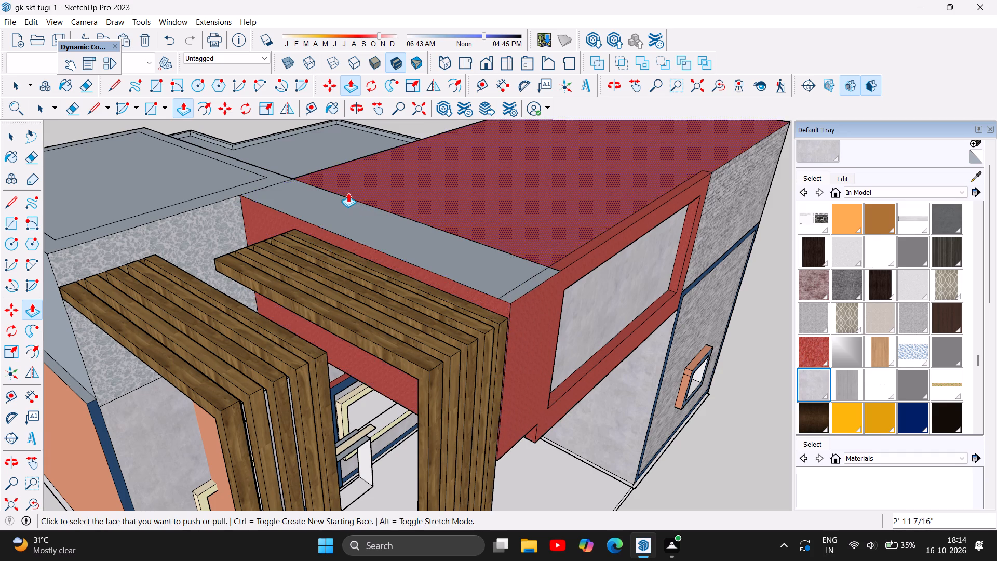
{"action": "scroll", "coordinate": [348, 193], "scroll_direction": "down", "scroll_amount": 4}
{"action": "scroll", "coordinate": [488, 361], "scroll_direction": "up", "scroll_amount": 6}
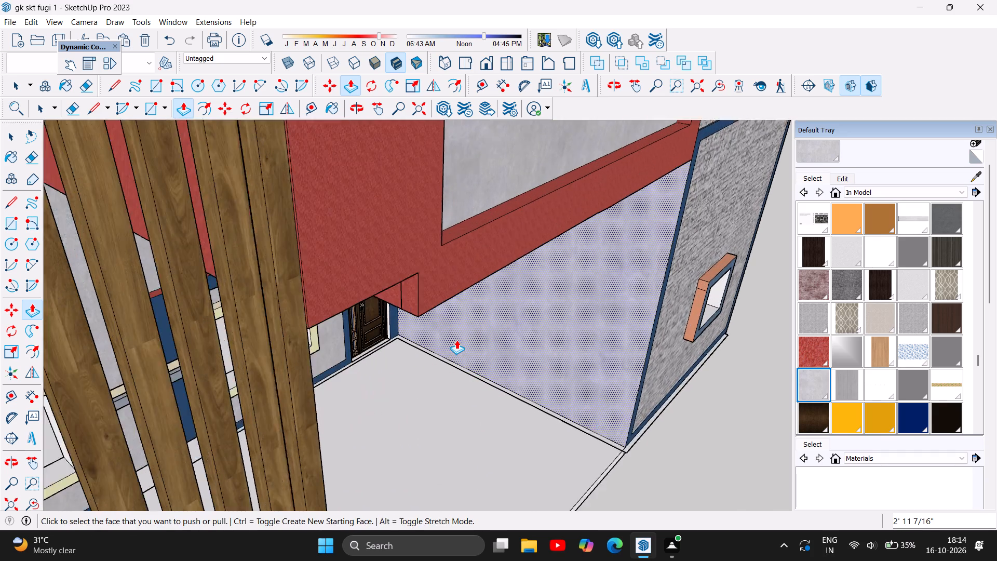
{"action": "scroll", "coordinate": [456, 340], "scroll_direction": "up", "scroll_amount": 3}
{"action": "scroll", "coordinate": [332, 286], "scroll_direction": "down", "scroll_amount": 1}
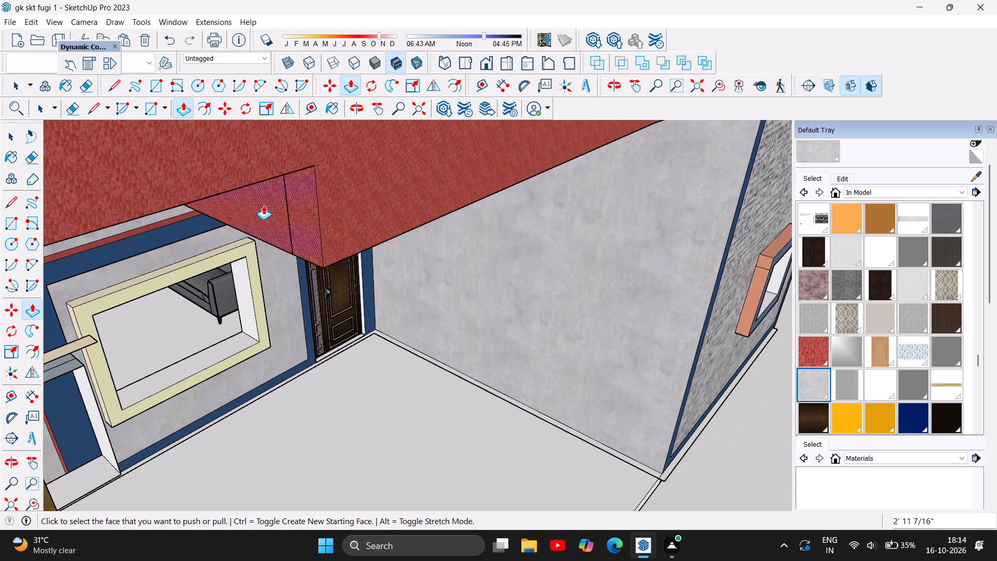
{"action": "left_click", "coordinate": [263, 205]}
{"action": "scroll", "coordinate": [239, 211], "scroll_direction": "down", "scroll_amount": 7}
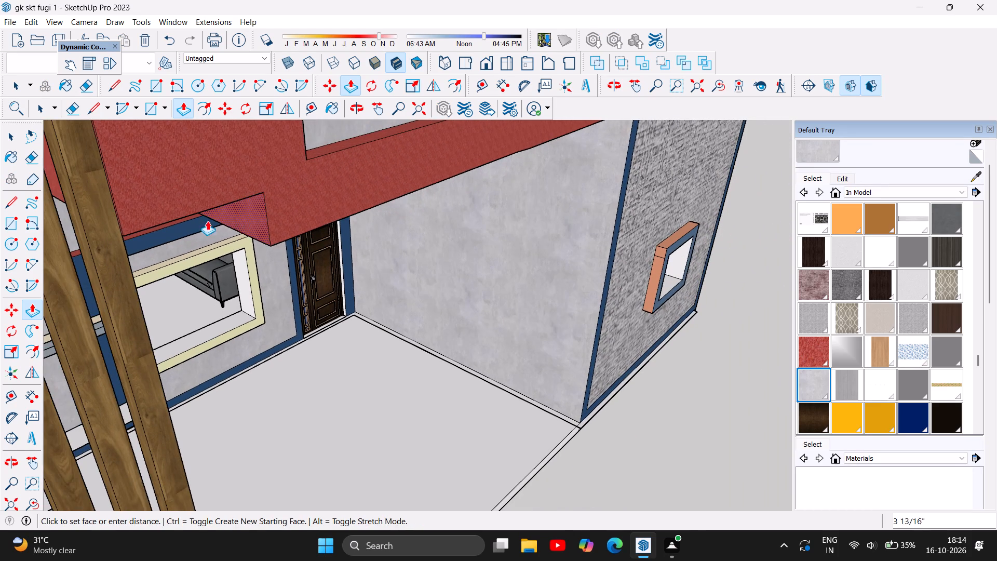
{"action": "left_click", "coordinate": [122, 239]}
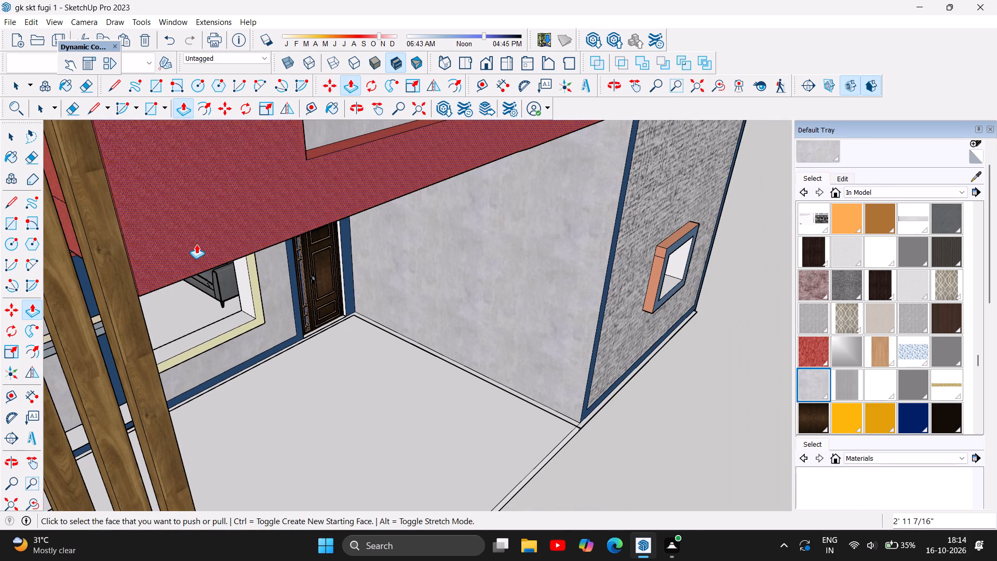
Push/Pull the parapet recess's side face nearest the textured wing inward by 3' 4 1/2" to narrow the light grey inset panel.
{"action": "scroll", "coordinate": [196, 244], "scroll_direction": "down", "scroll_amount": 17}
{"action": "scroll", "coordinate": [197, 245], "scroll_direction": "down", "scroll_amount": 5}
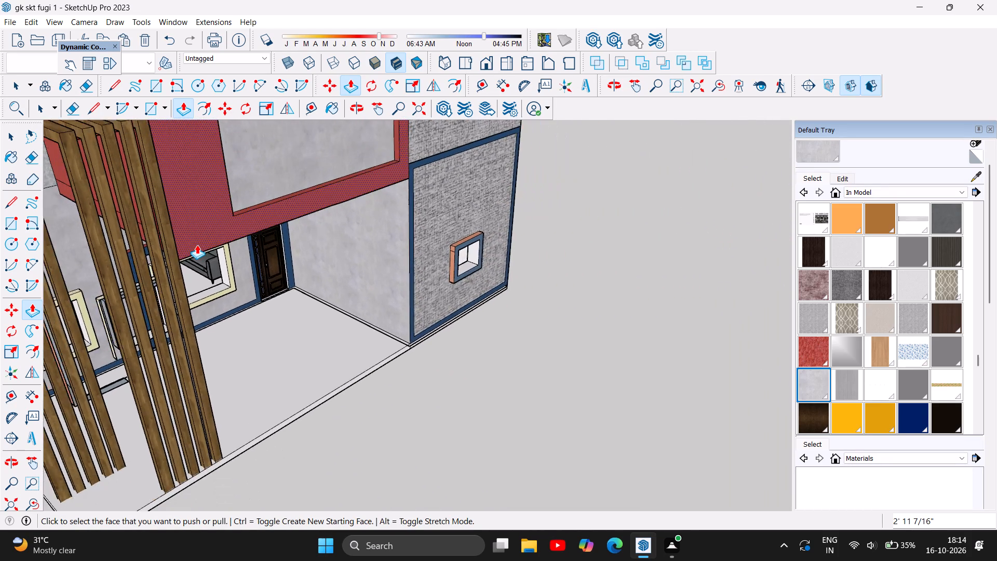
{"action": "scroll", "coordinate": [197, 245], "scroll_direction": "down", "scroll_amount": 19}
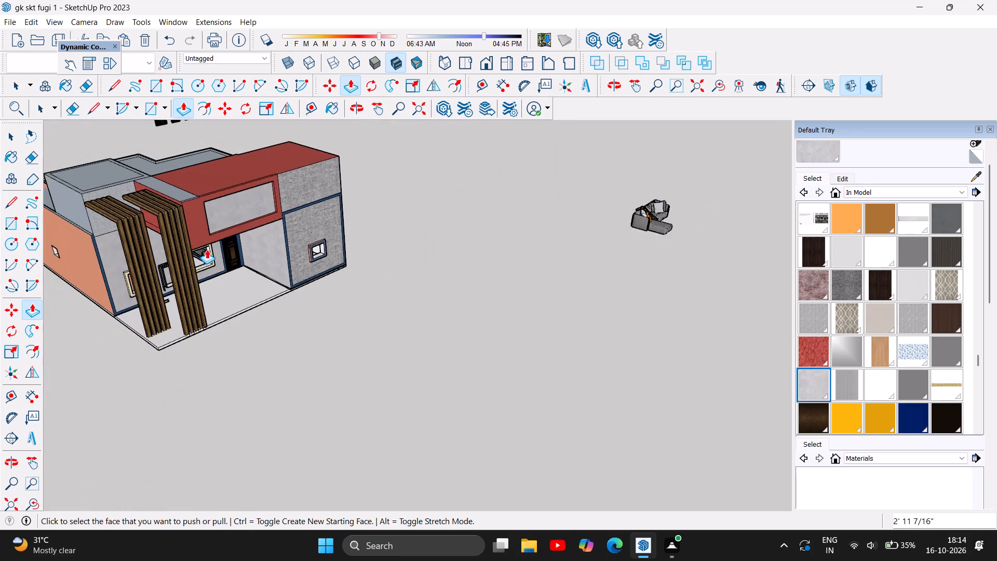
{"action": "scroll", "coordinate": [336, 171], "scroll_direction": "up", "scroll_amount": 4}
{"action": "scroll", "coordinate": [205, 215], "scroll_direction": "up", "scroll_amount": 5}
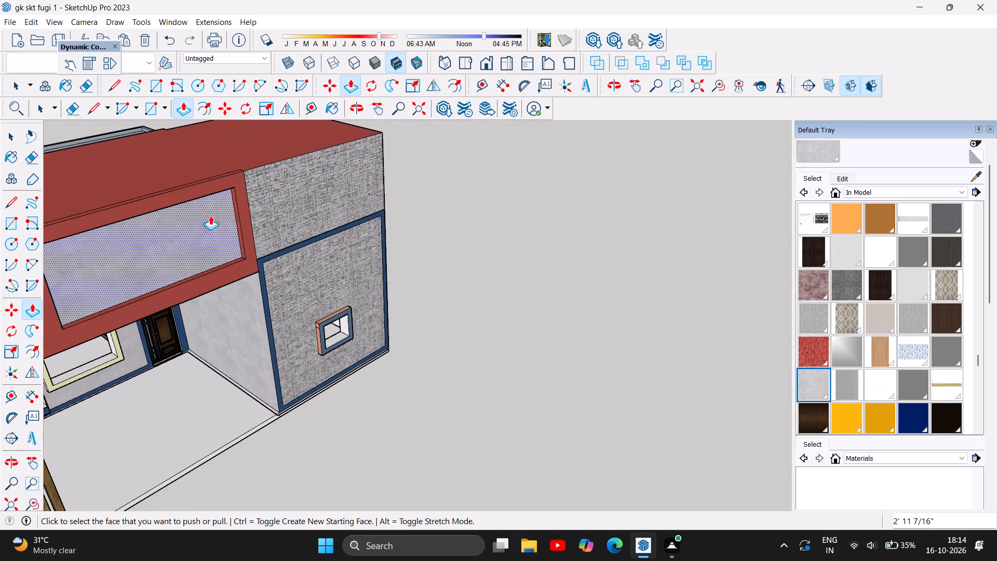
{"action": "scroll", "coordinate": [212, 216], "scroll_direction": "up", "scroll_amount": 7}
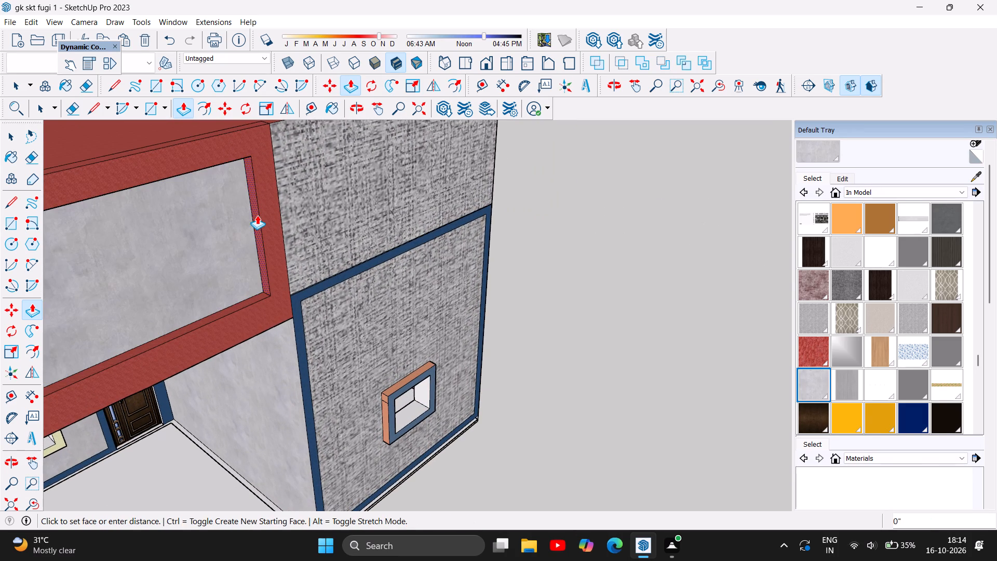
{"action": "left_click", "coordinate": [257, 215]}
{"action": "scroll", "coordinate": [233, 223], "scroll_direction": "down", "scroll_amount": 5}
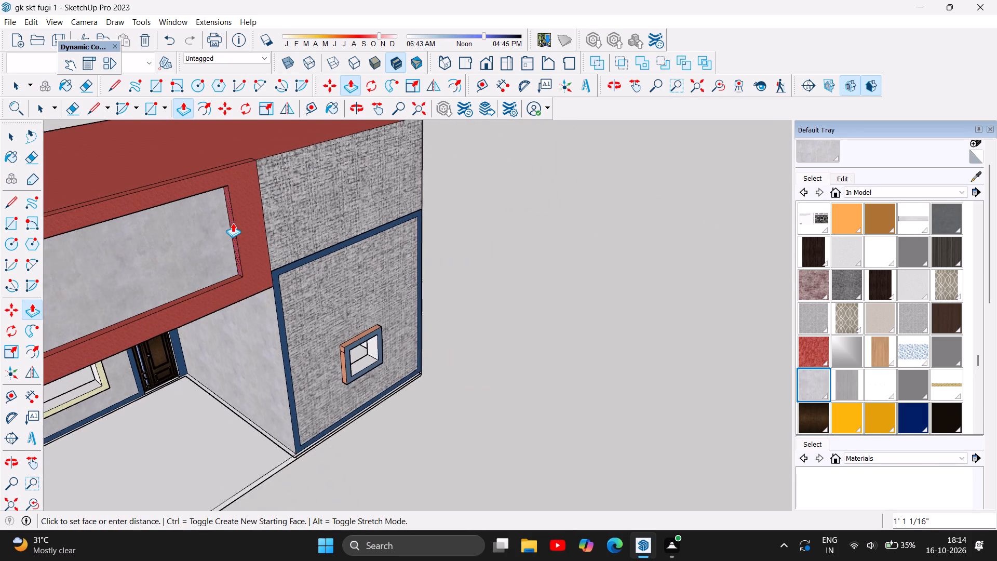
{"action": "scroll", "coordinate": [233, 223], "scroll_direction": "down", "scroll_amount": 4}
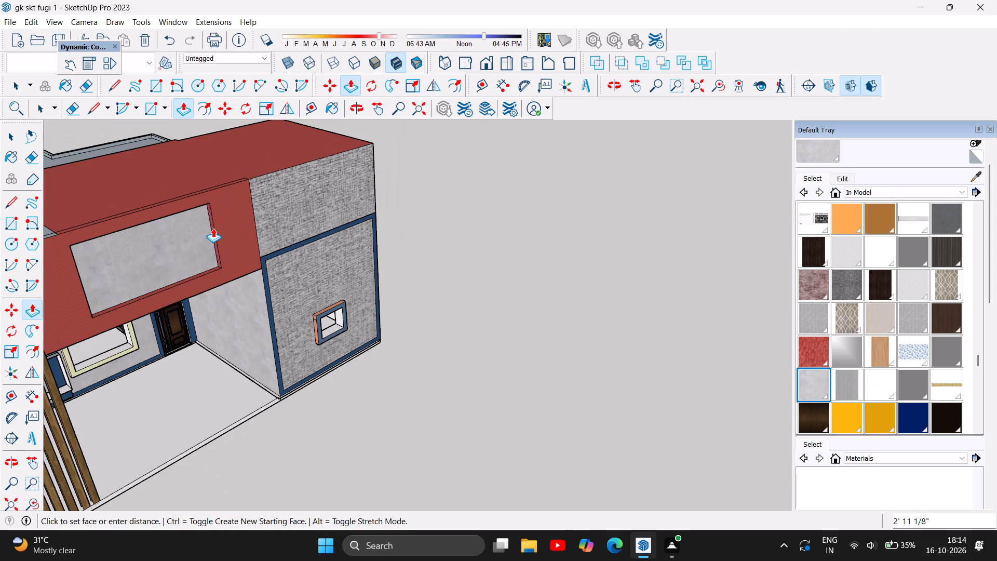
{"action": "scroll", "coordinate": [213, 228], "scroll_direction": "down", "scroll_amount": 3}
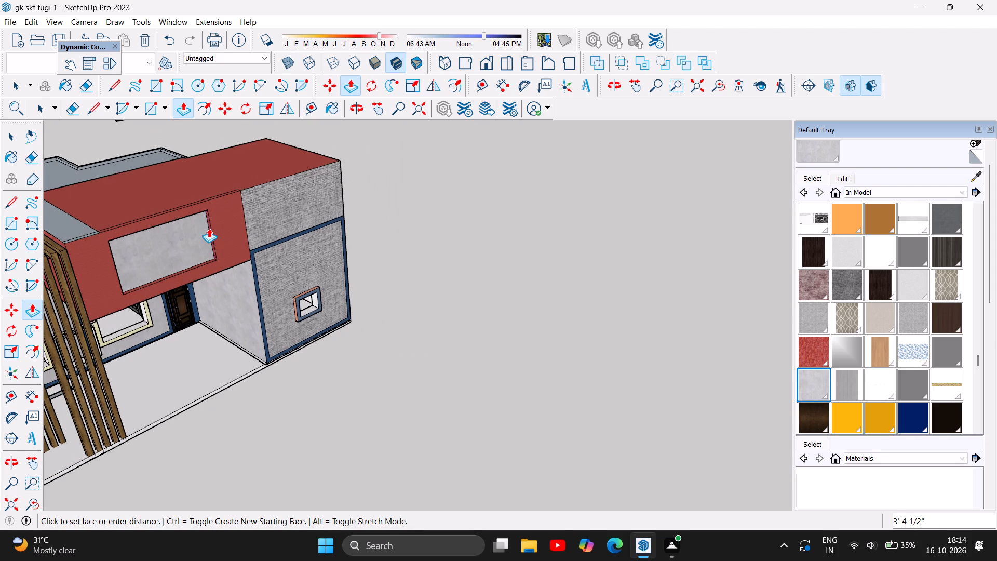
{"action": "left_click", "coordinate": [209, 228]}
Delete the top edges of the loose dark frame standing in front of the porch wall, between the slat screens and the blue band.
{"action": "scroll", "coordinate": [353, 305], "scroll_direction": "down", "scroll_amount": 5}
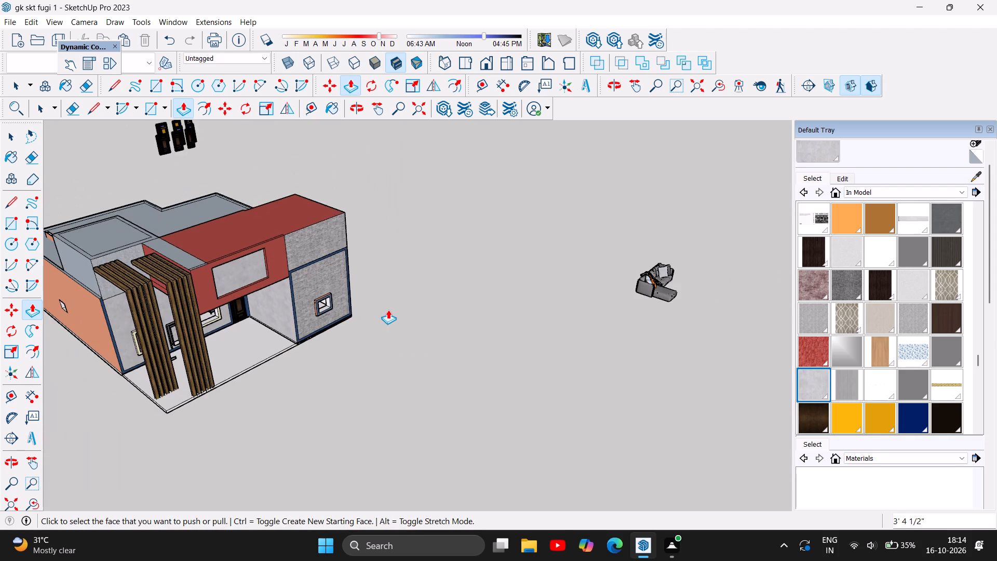
{"action": "scroll", "coordinate": [391, 310], "scroll_direction": "down", "scroll_amount": 4}
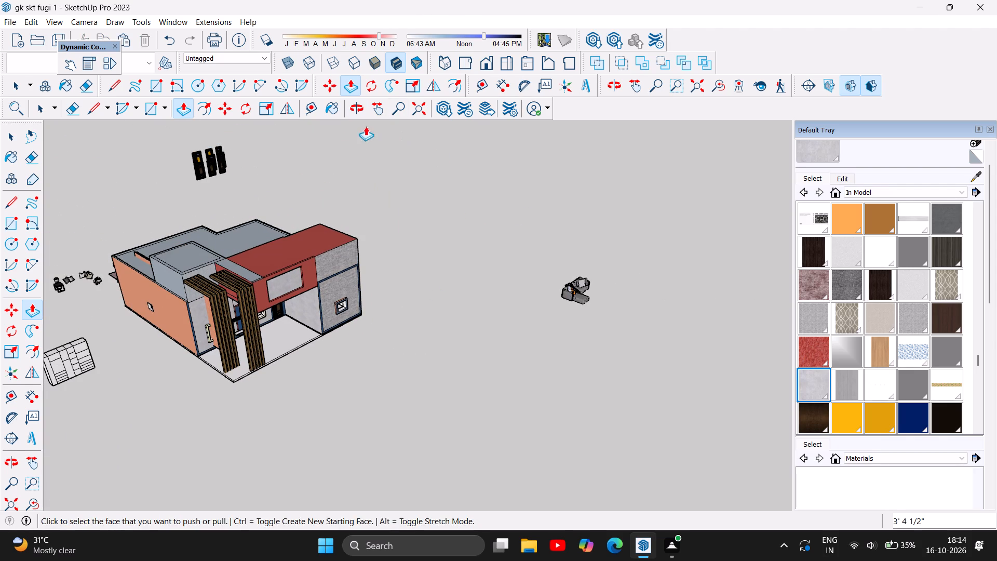
{"action": "left_click", "coordinate": [363, 111]}
{"action": "left_click_drag", "start_coordinate": [569, 317], "coordinate": [484, 313]}
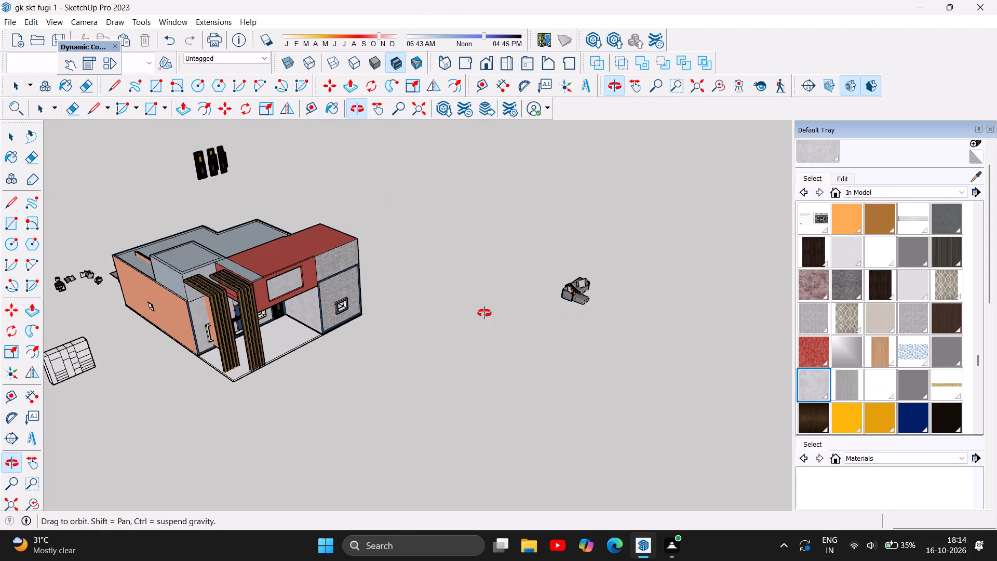
{"action": "left_click_drag", "start_coordinate": [484, 313], "coordinate": [406, 184]}
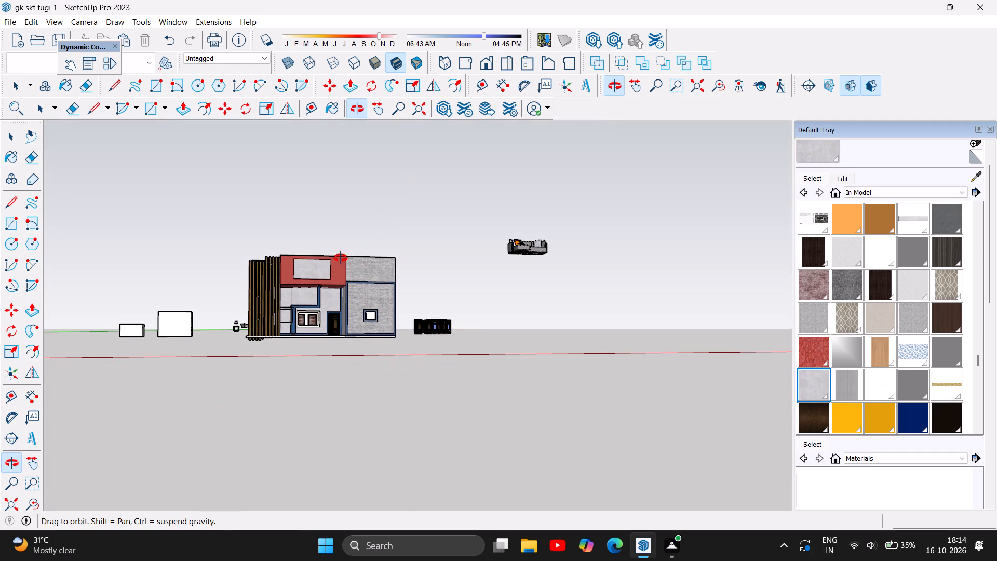
{"action": "scroll", "coordinate": [339, 257], "scroll_direction": "up", "scroll_amount": 5}
{"action": "scroll", "coordinate": [320, 371], "scroll_direction": "up", "scroll_amount": 3}
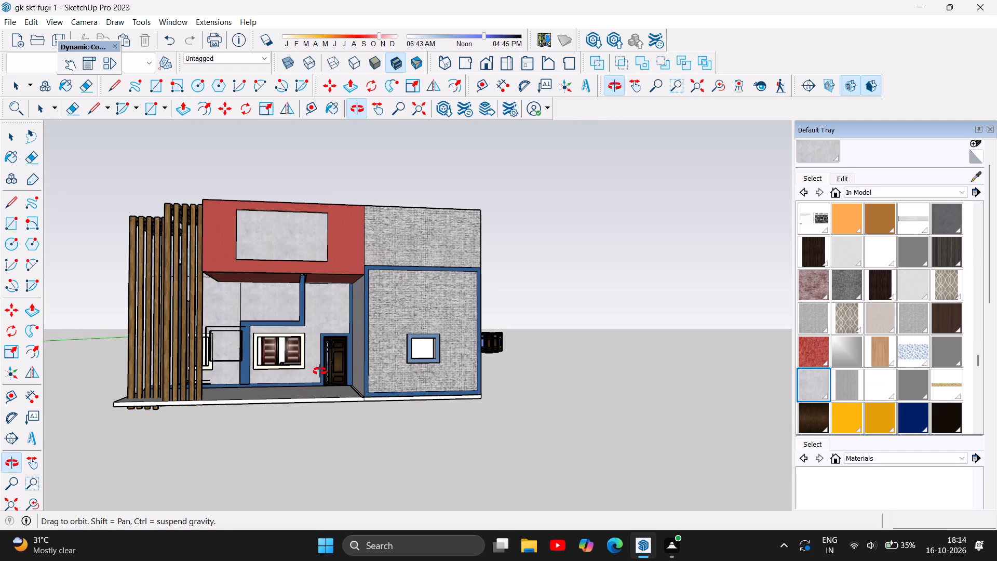
{"action": "scroll", "coordinate": [320, 371], "scroll_direction": "up", "scroll_amount": 1}
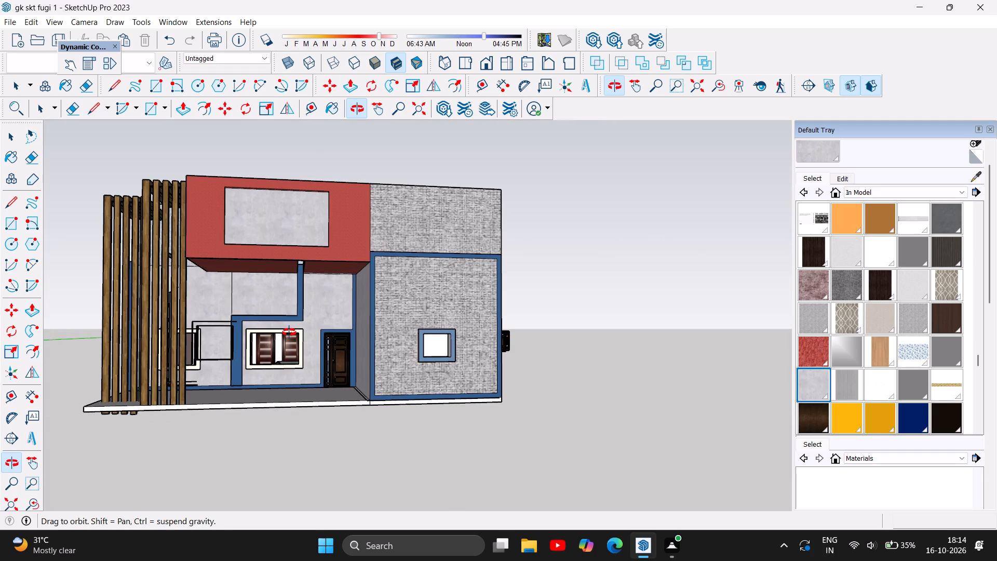
{"action": "scroll", "coordinate": [289, 332], "scroll_direction": "up", "scroll_amount": 2}
{"action": "scroll", "coordinate": [178, 331], "scroll_direction": "up", "scroll_amount": 4}
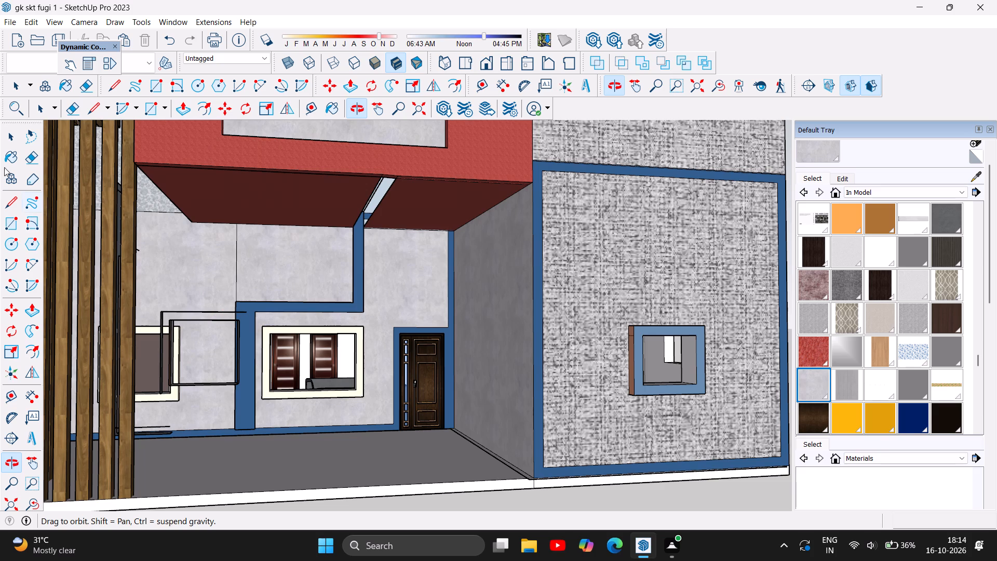
{"action": "left_click", "coordinate": [6, 138]}
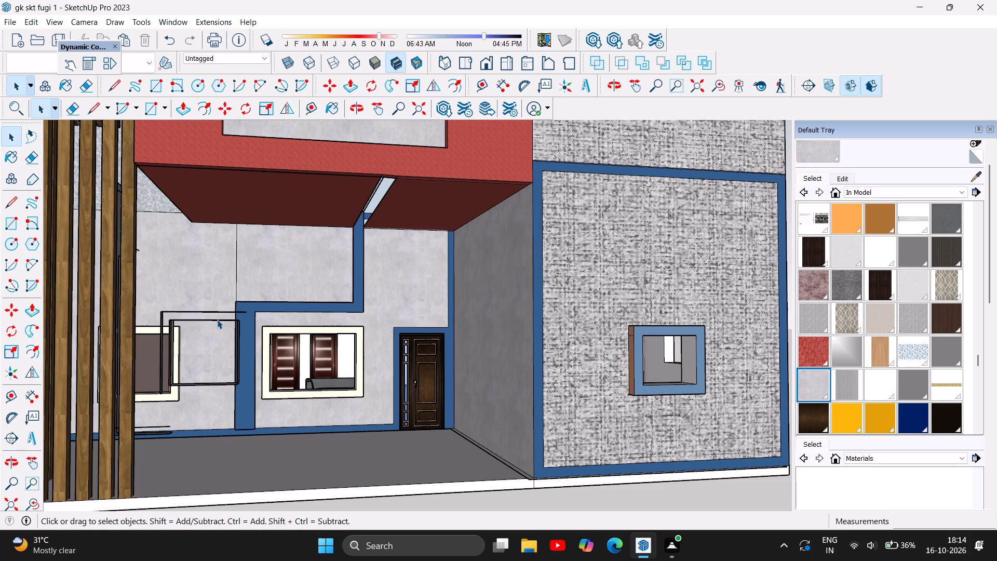
{"action": "left_click", "coordinate": [217, 319]}
{"action": "key", "text": "Delete"}
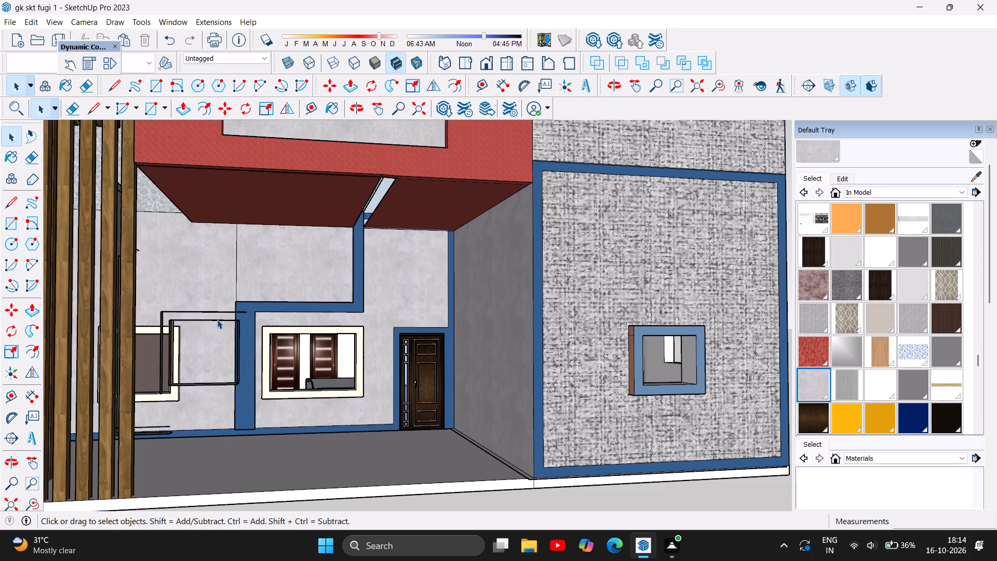
{"action": "left_click", "coordinate": [219, 320]}
{"action": "key", "text": "Delete"}
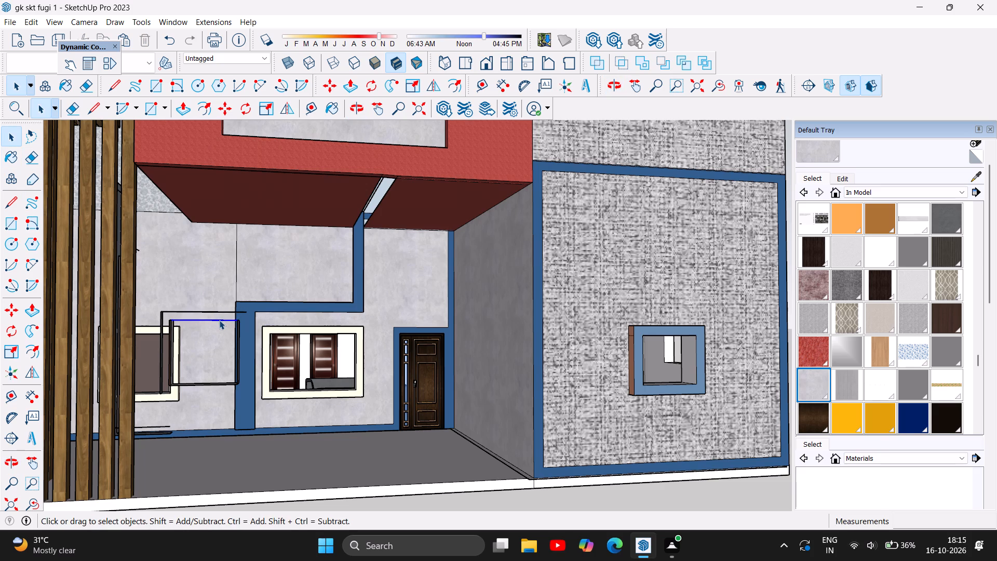
{"action": "left_click", "coordinate": [221, 309]}
{"action": "left_click", "coordinate": [220, 312]}
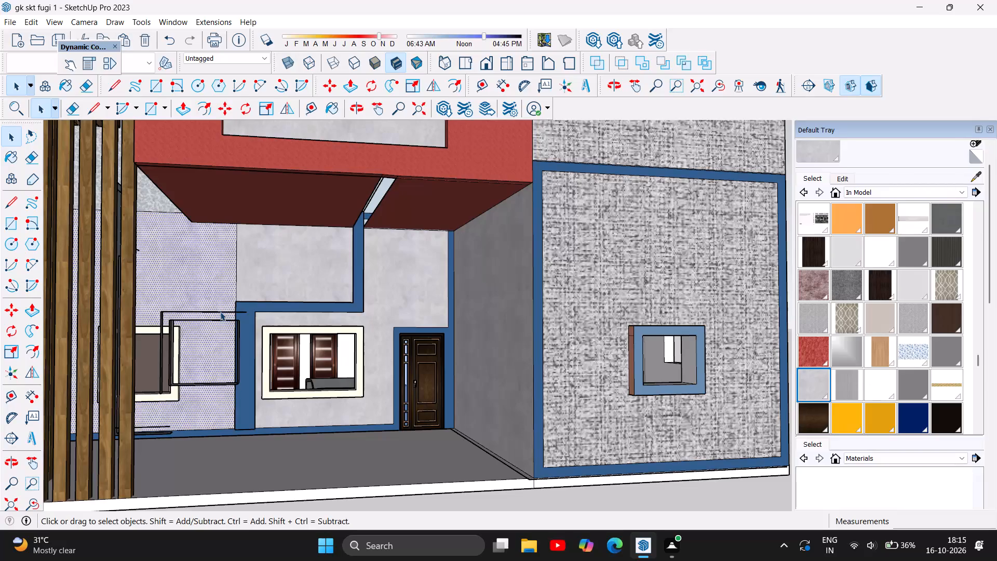
{"action": "key", "text": "Delete"}
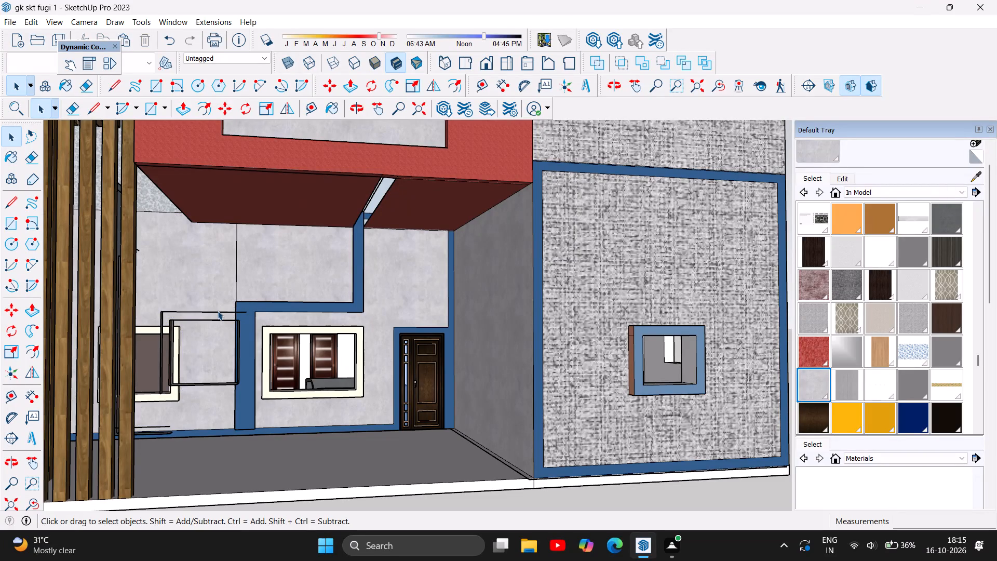
{"action": "left_click", "coordinate": [218, 311]}
{"action": "key", "text": "Delete"}
{"action": "double_click", "coordinate": [221, 320]}
{"action": "key", "text": "Delete"}
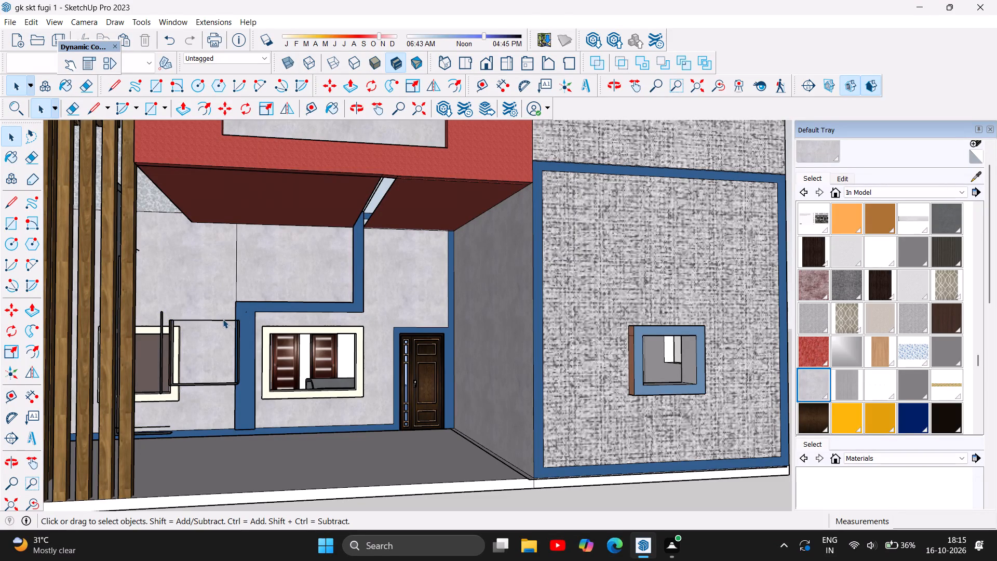
{"action": "left_click", "coordinate": [223, 319]}
{"action": "key", "text": "Delete"}
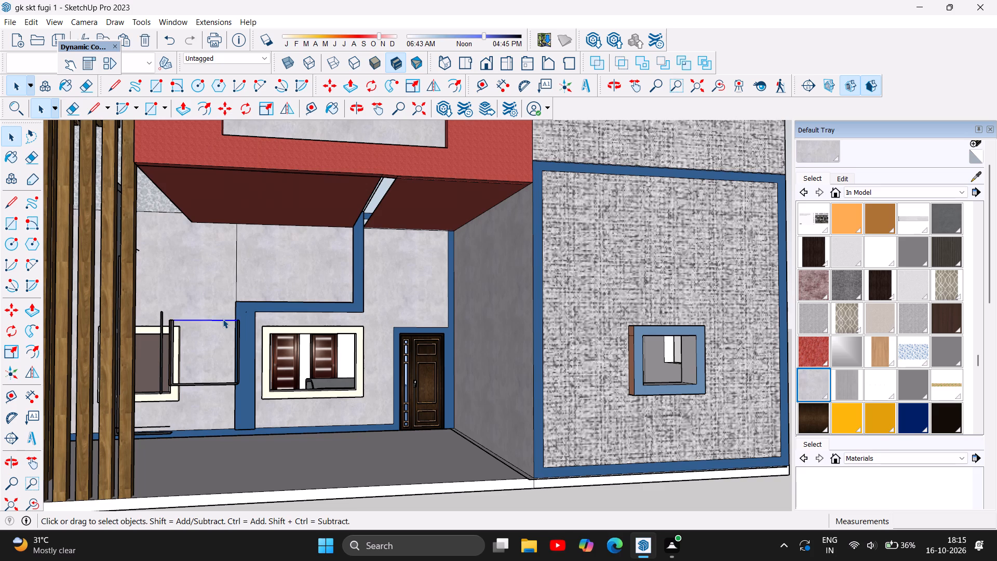
Delete the upright bars of the loose dark frame in front of the cream-framed window nearest the slat screens.
{"action": "left_click", "coordinate": [163, 318]}
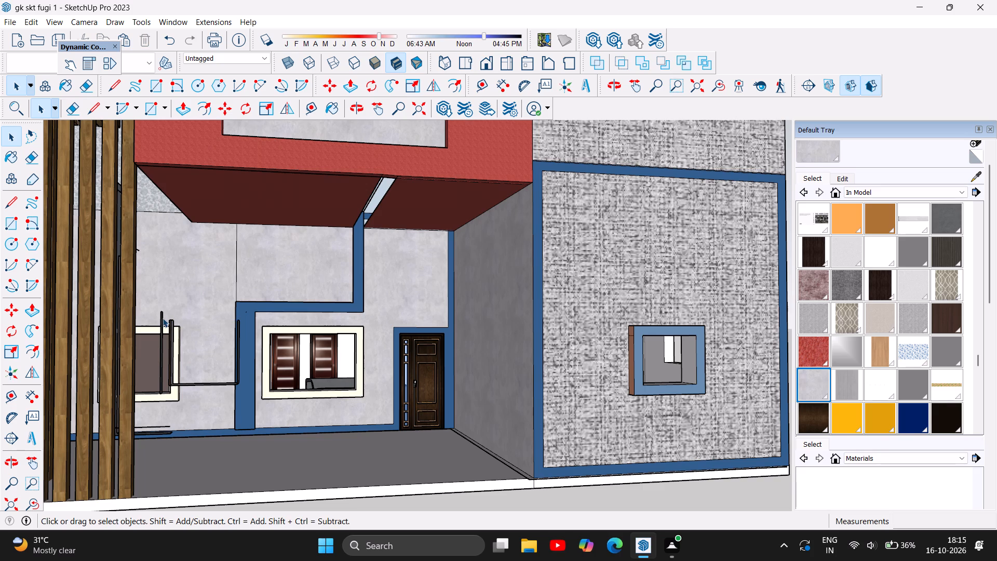
{"action": "key", "text": "Delete"}
{"action": "left_click", "coordinate": [163, 318]}
{"action": "key", "text": "Delete"}
{"action": "scroll", "coordinate": [157, 310], "scroll_direction": "up", "scroll_amount": 7}
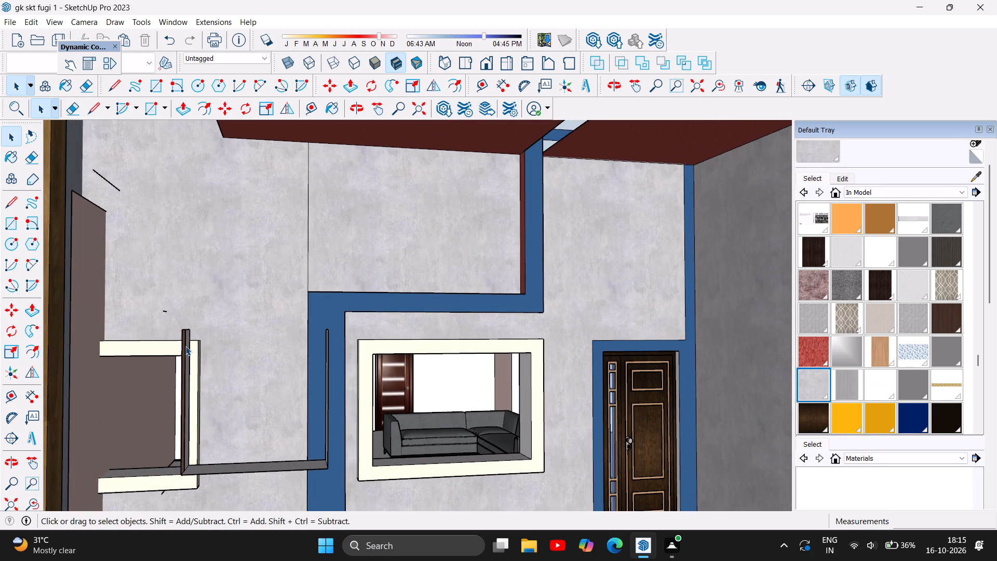
{"action": "left_click", "coordinate": [188, 353]}
{"action": "key", "text": "Delete"}
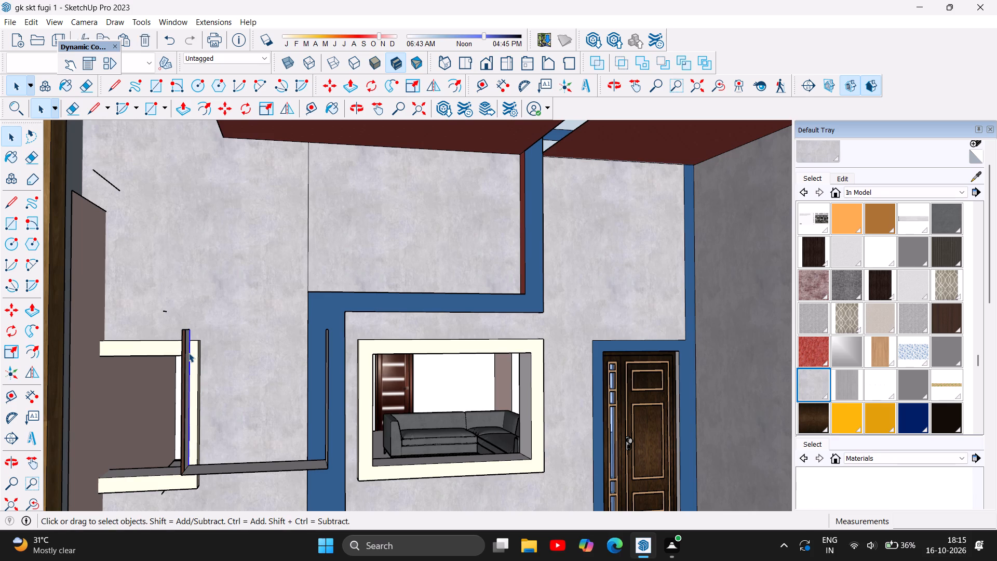
{"action": "left_click", "coordinate": [182, 353]}
{"action": "key", "text": "Delete"}
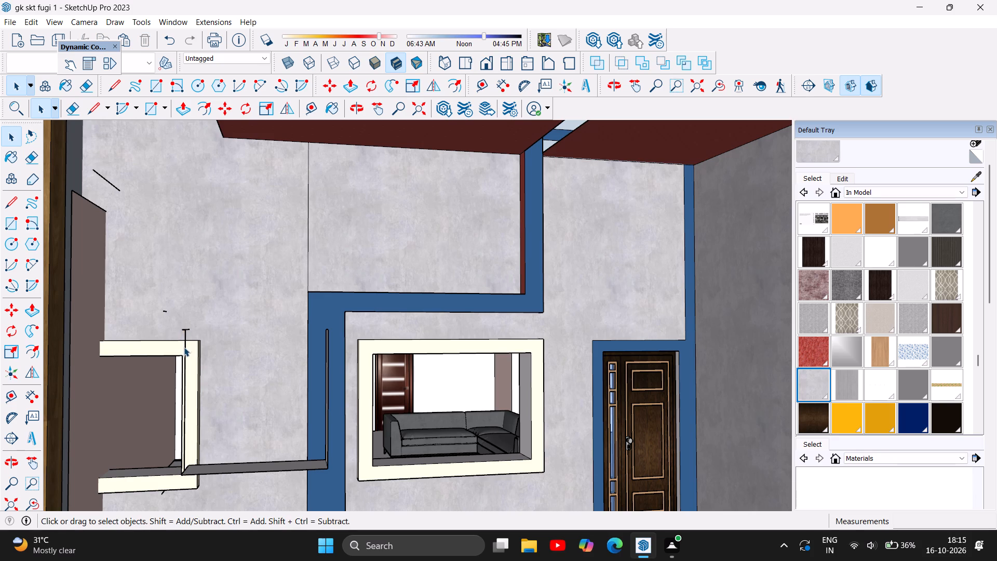
Delete the leftover vertical edge of the loose frame running over that cream window frame's corner.
{"action": "left_click", "coordinate": [185, 346]}
{"action": "left_click", "coordinate": [186, 335]}
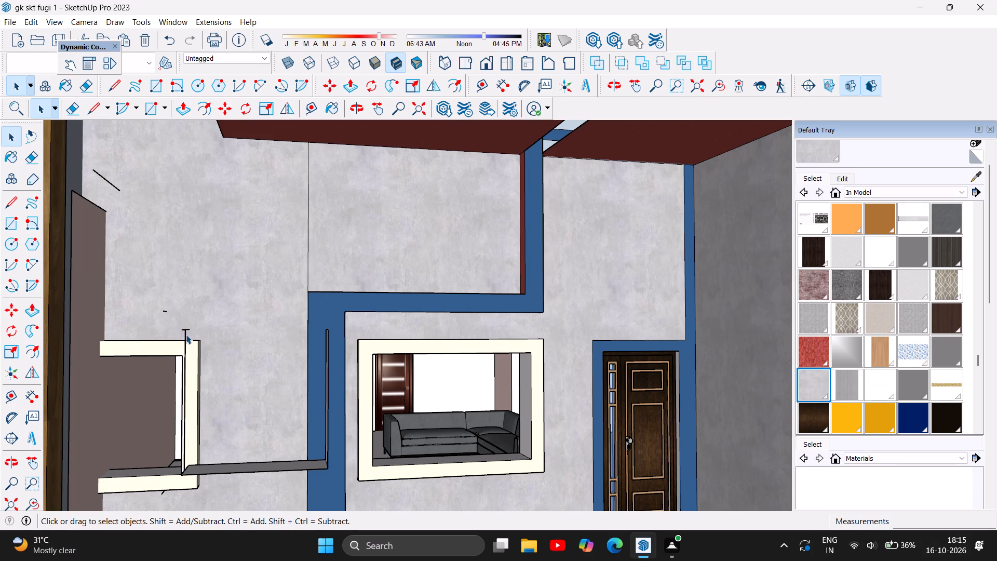
{"action": "left_click", "coordinate": [184, 330]}
{"action": "key", "text": "Delete"}
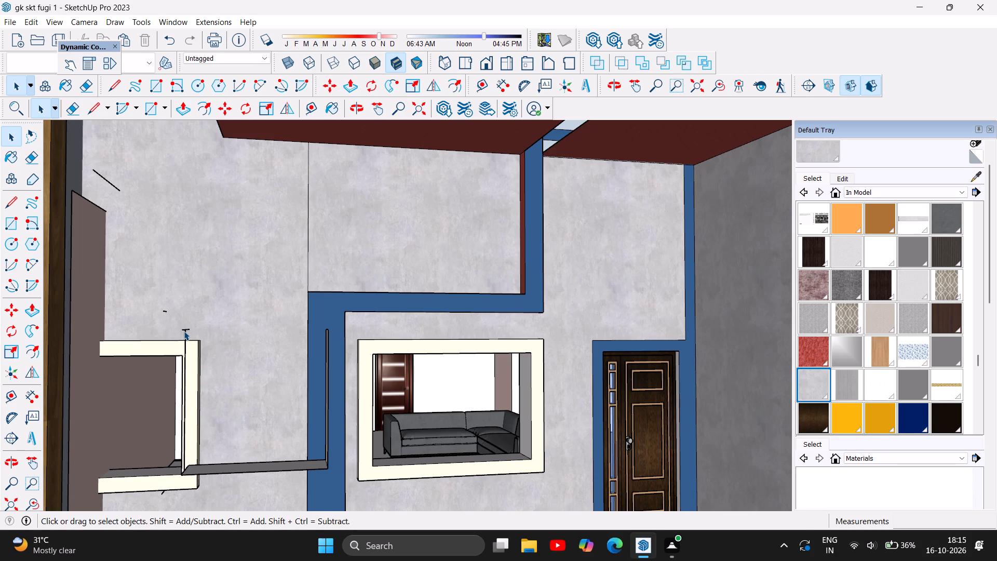
{"action": "key", "text": "Delete"}
{"action": "left_click", "coordinate": [184, 332]}
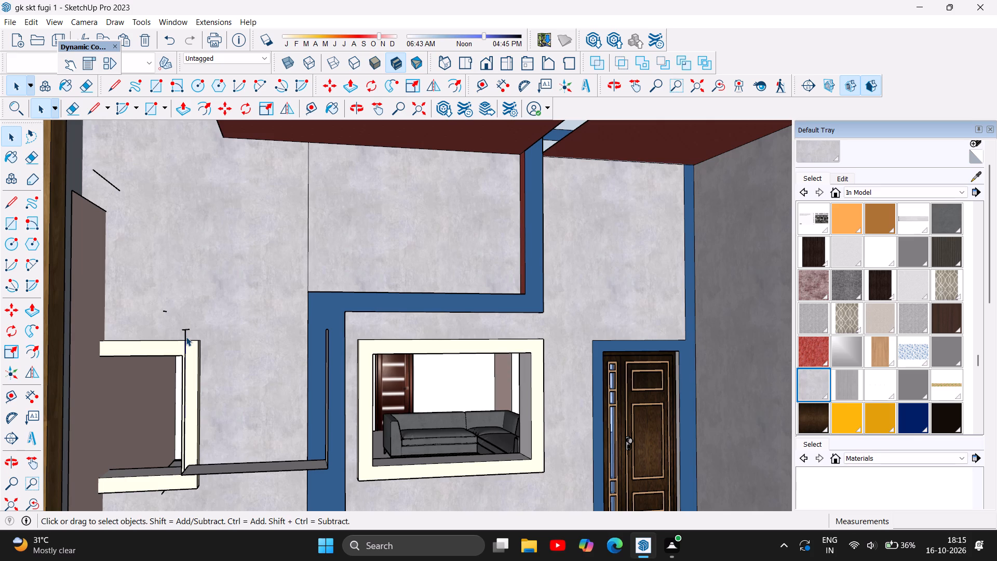
{"action": "left_click", "coordinate": [184, 334]}
{"action": "key", "text": "Delete"}
{"action": "scroll", "coordinate": [184, 336], "scroll_direction": "up", "scroll_amount": 4}
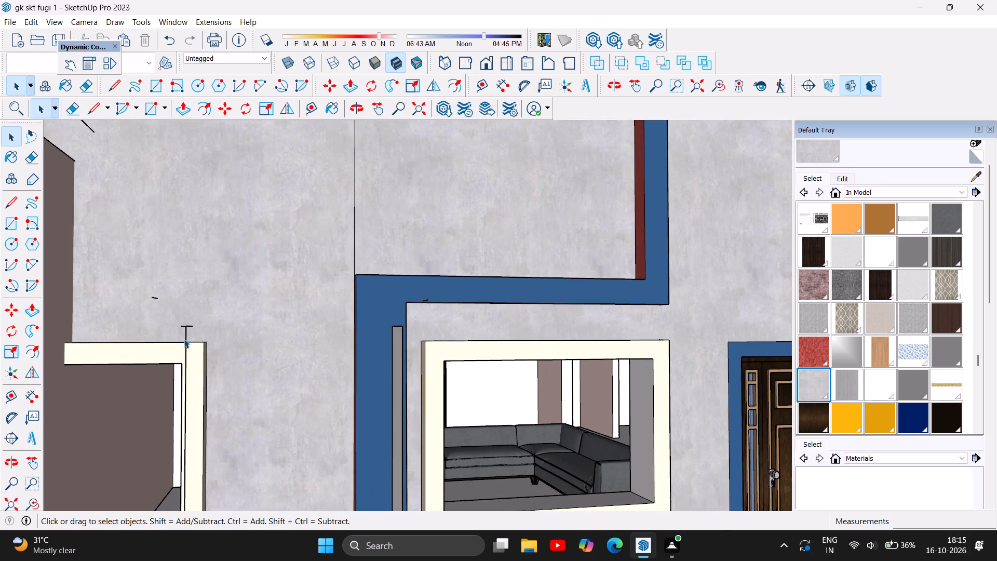
{"action": "scroll", "coordinate": [184, 339], "scroll_direction": "up", "scroll_amount": 6}
{"action": "left_click", "coordinate": [190, 327]}
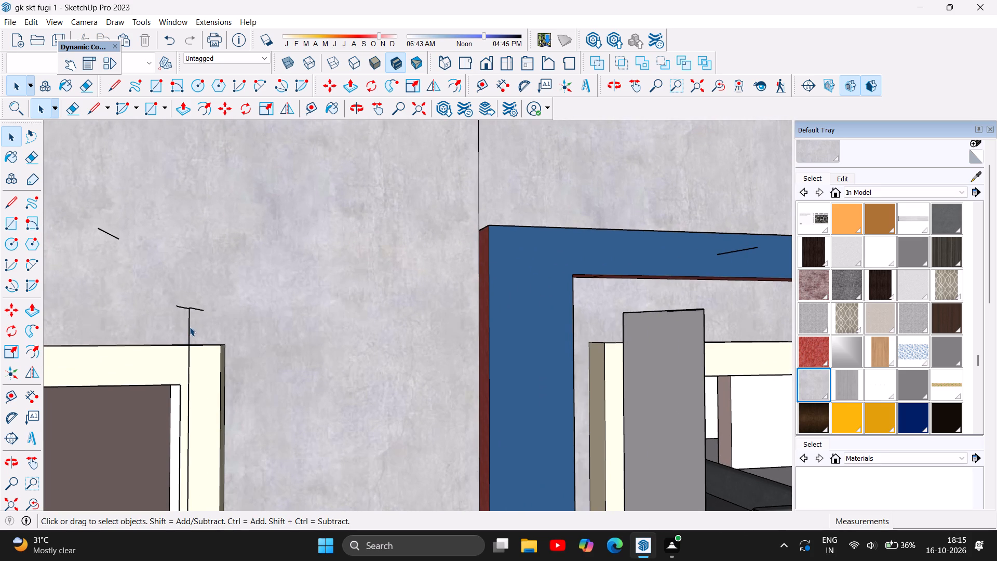
{"action": "key", "text": "Delete"}
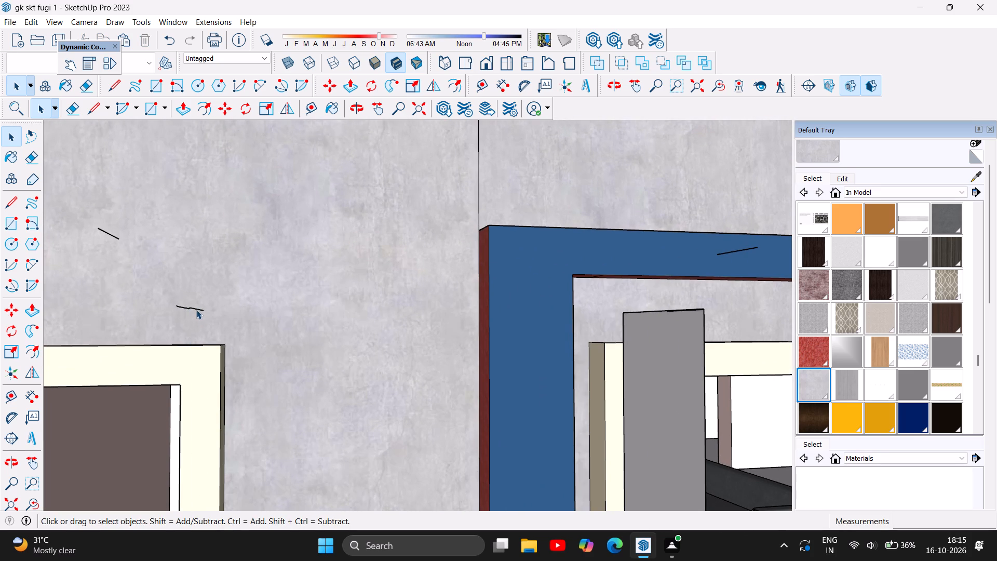
Delete the short leftover edges at the top of the removed upright, just above the cream window frame.
{"action": "left_click", "coordinate": [195, 308]}
{"action": "key", "text": "Delete"}
{"action": "left_click", "coordinate": [187, 306]}
{"action": "key", "text": "Delete"}
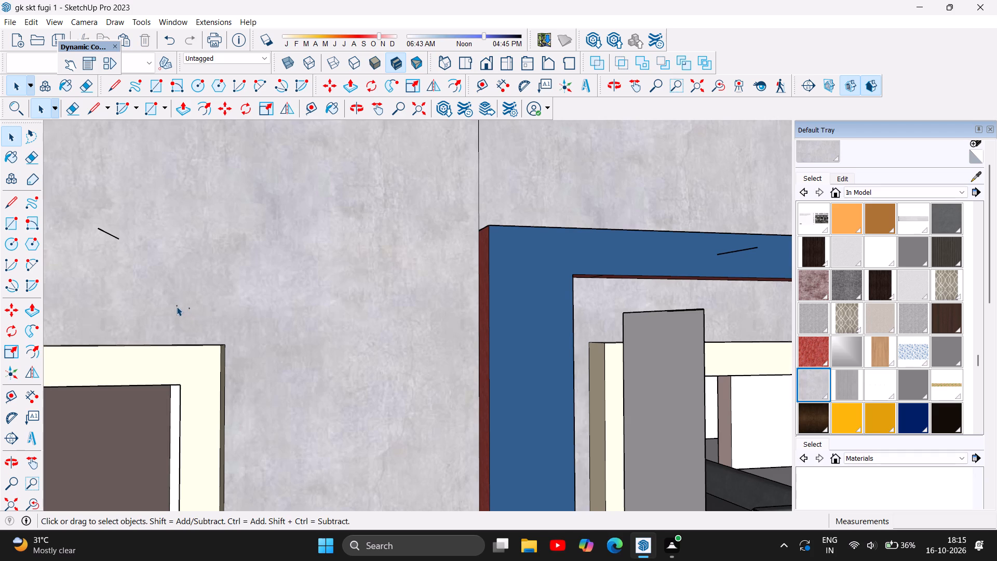
{"action": "left_click", "coordinate": [177, 304]}
{"action": "key", "text": "Delete"}
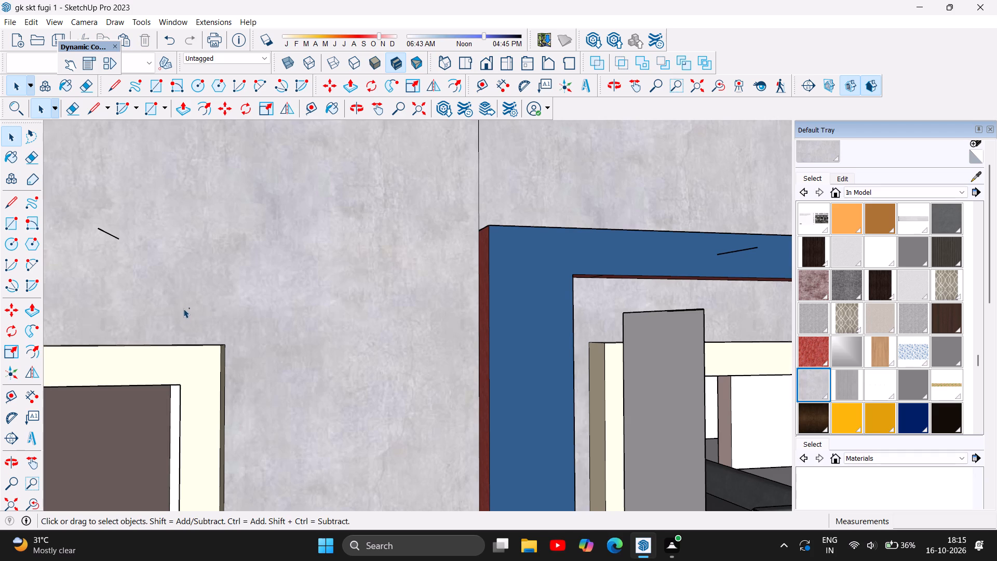
{"action": "left_click", "coordinate": [189, 309]}
{"action": "key", "text": "Delete"}
Delete the short stray lines on the grey wall above the cream window frame and over the blue band.
{"action": "left_click", "coordinate": [105, 232]}
{"action": "key", "text": "Delete"}
{"action": "scroll", "coordinate": [119, 235], "scroll_direction": "down", "scroll_amount": 2}
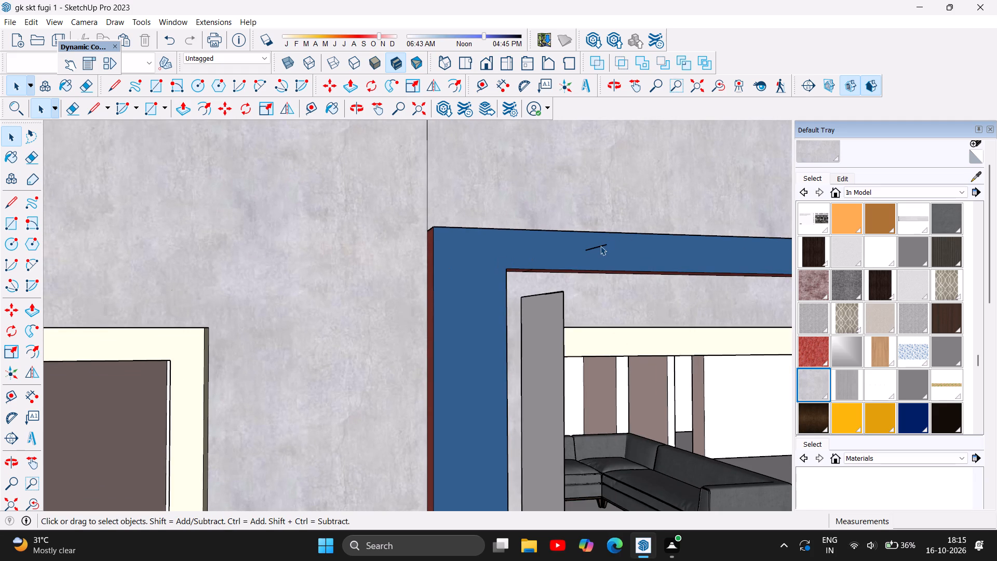
{"action": "left_click", "coordinate": [600, 246]}
{"action": "key", "text": "Delete"}
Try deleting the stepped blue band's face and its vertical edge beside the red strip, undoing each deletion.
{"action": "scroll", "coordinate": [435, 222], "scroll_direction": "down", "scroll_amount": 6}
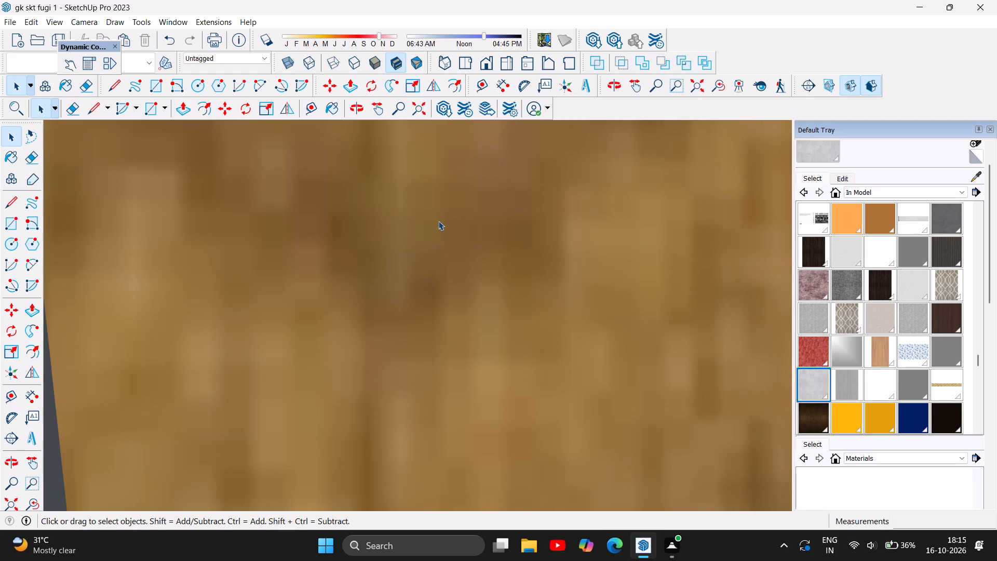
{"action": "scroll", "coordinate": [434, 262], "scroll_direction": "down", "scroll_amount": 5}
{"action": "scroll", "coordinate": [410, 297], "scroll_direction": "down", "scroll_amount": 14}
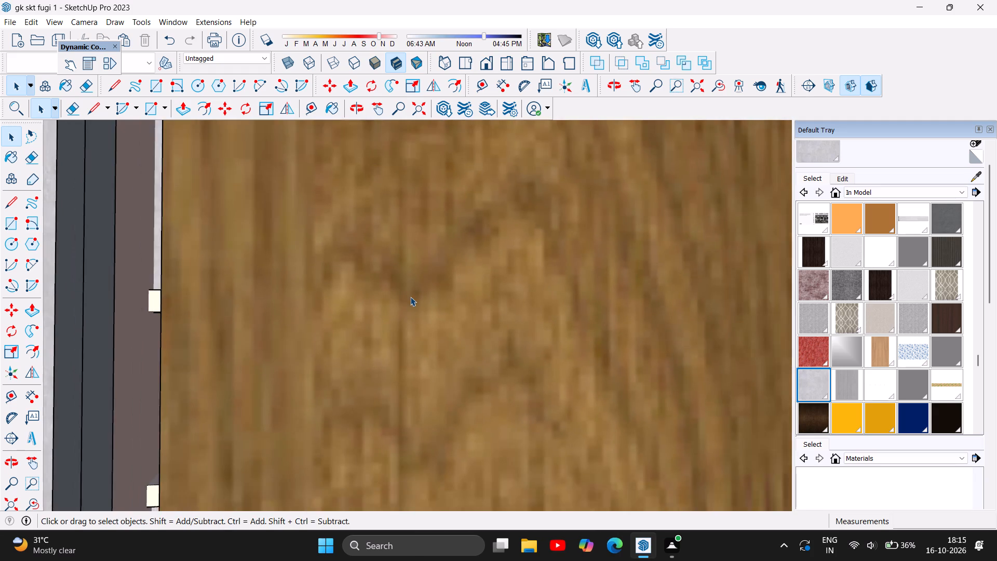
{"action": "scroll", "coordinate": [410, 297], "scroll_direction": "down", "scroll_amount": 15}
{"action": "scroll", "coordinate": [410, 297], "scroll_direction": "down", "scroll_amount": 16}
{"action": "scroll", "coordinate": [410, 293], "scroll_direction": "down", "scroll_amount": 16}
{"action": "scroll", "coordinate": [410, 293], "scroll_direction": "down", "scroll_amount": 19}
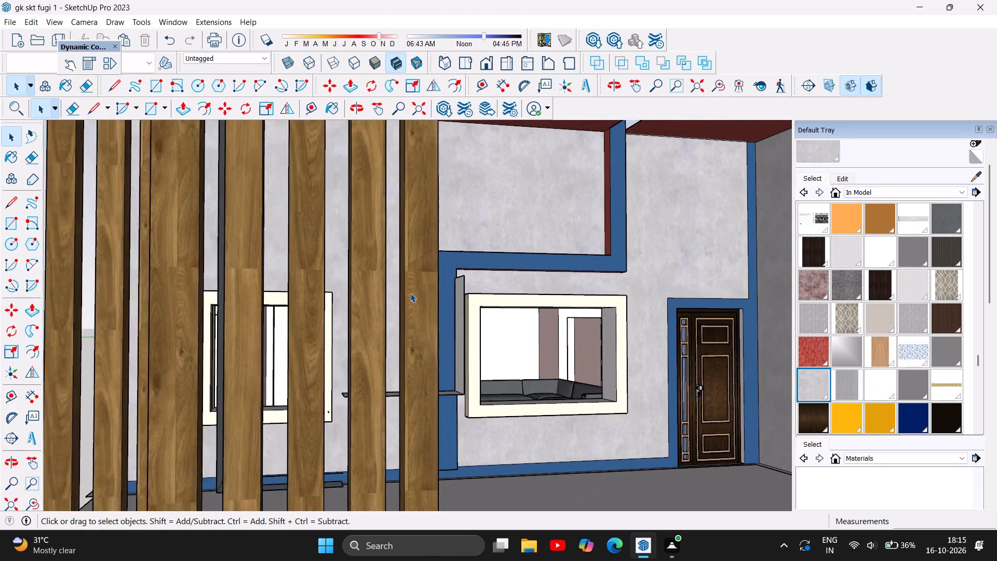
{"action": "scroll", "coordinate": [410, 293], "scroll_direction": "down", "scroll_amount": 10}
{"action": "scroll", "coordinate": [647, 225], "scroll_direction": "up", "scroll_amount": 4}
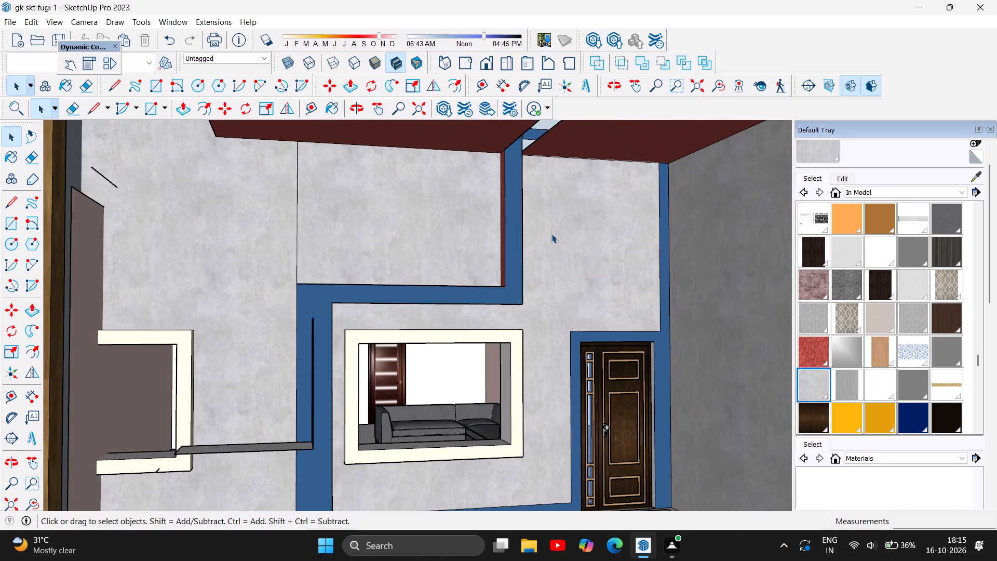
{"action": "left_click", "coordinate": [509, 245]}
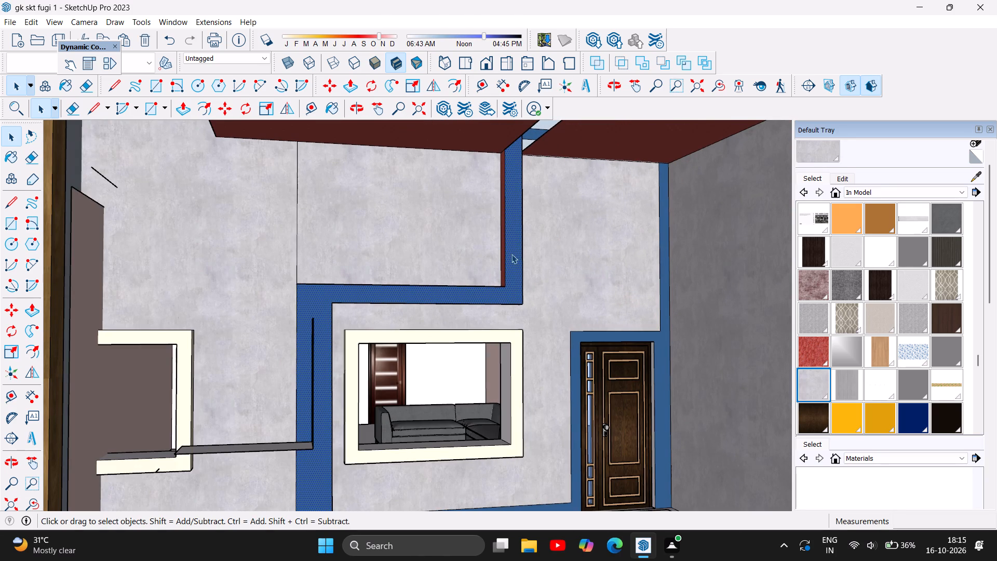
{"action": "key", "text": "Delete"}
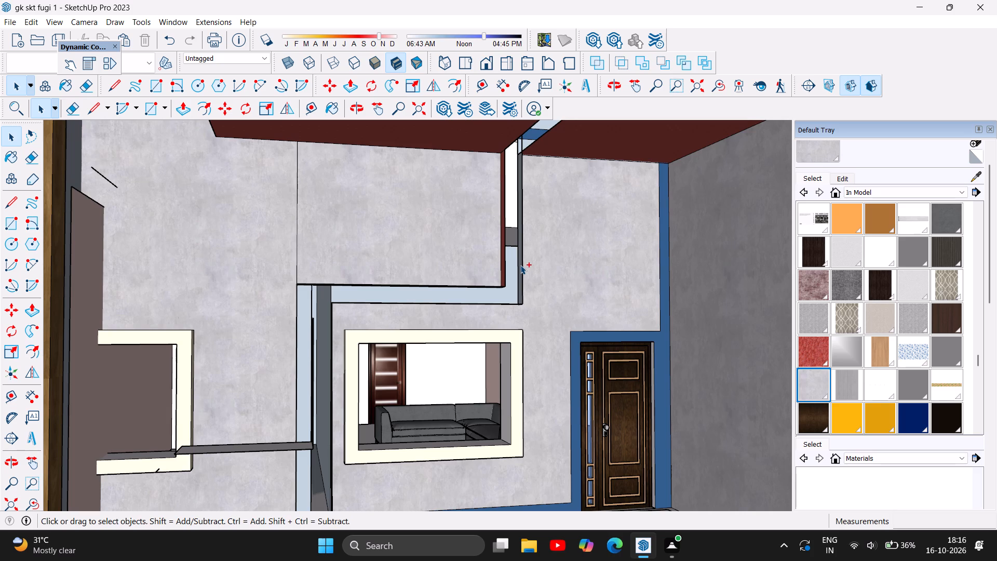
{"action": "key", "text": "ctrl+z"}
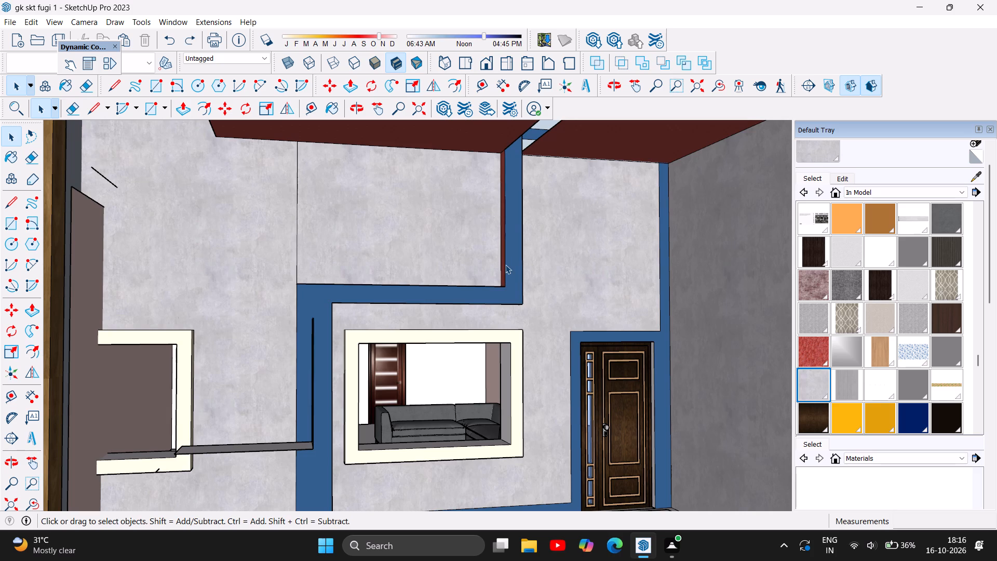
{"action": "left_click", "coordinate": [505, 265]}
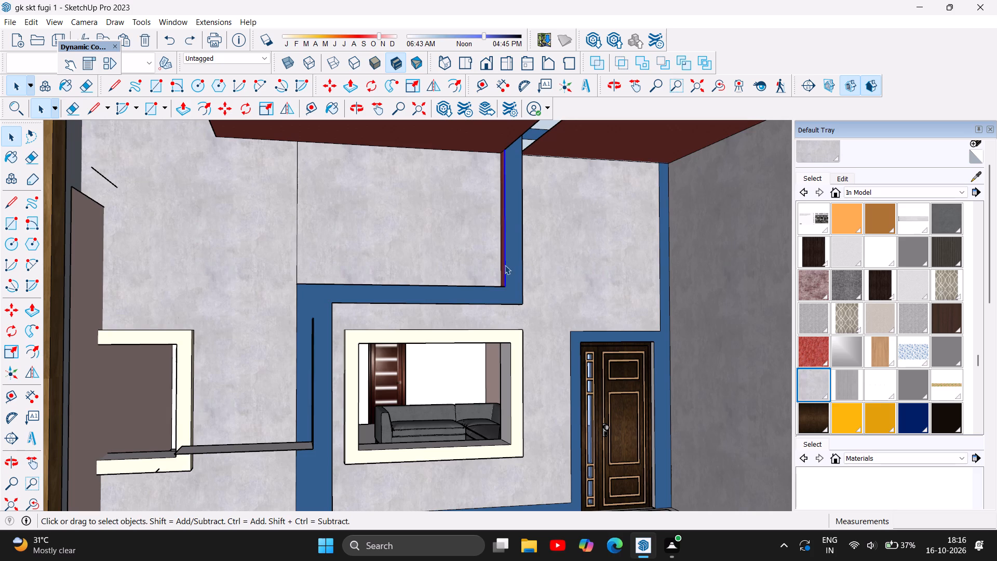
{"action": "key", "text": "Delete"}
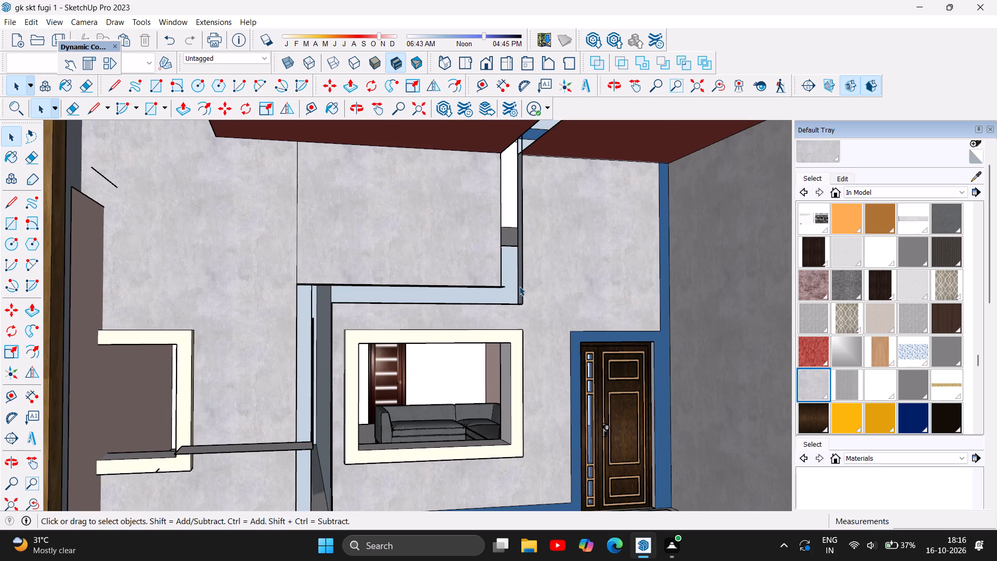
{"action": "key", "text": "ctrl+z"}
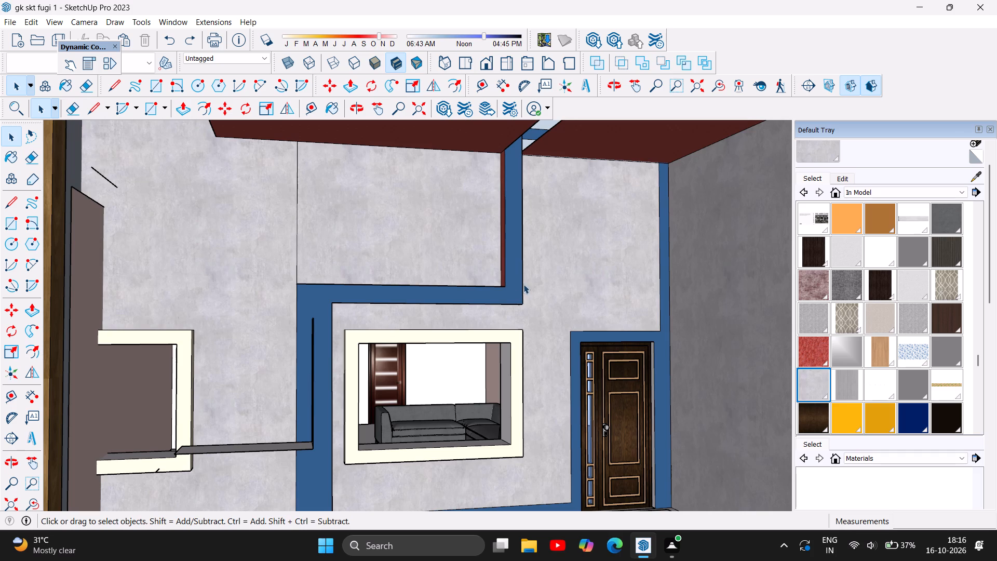
Delete the loose frame's remaining vertical edges in front of the blue band beside the sofa-room window.
{"action": "left_click", "coordinate": [313, 355]}
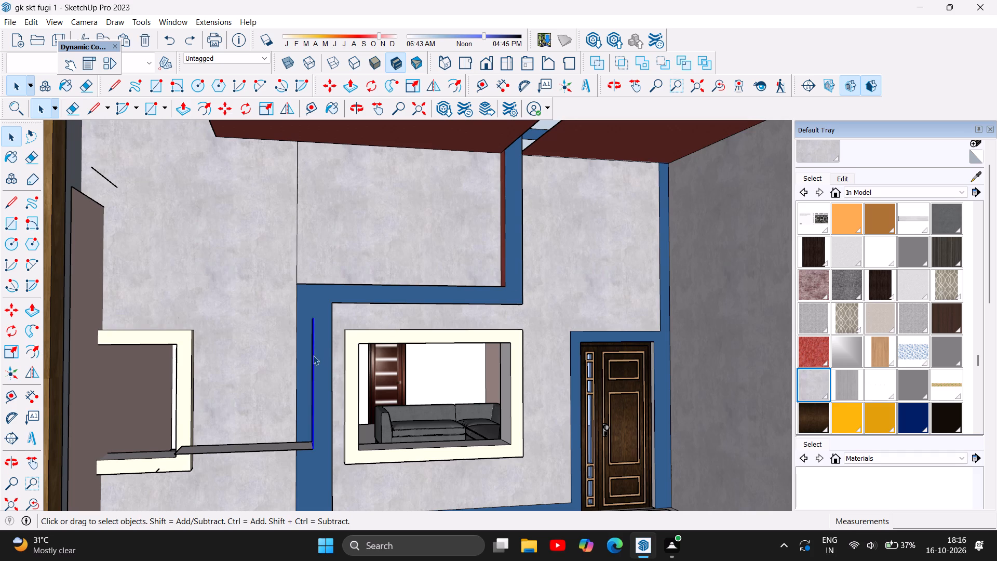
{"action": "key", "text": "Delete"}
{"action": "left_click", "coordinate": [313, 362]}
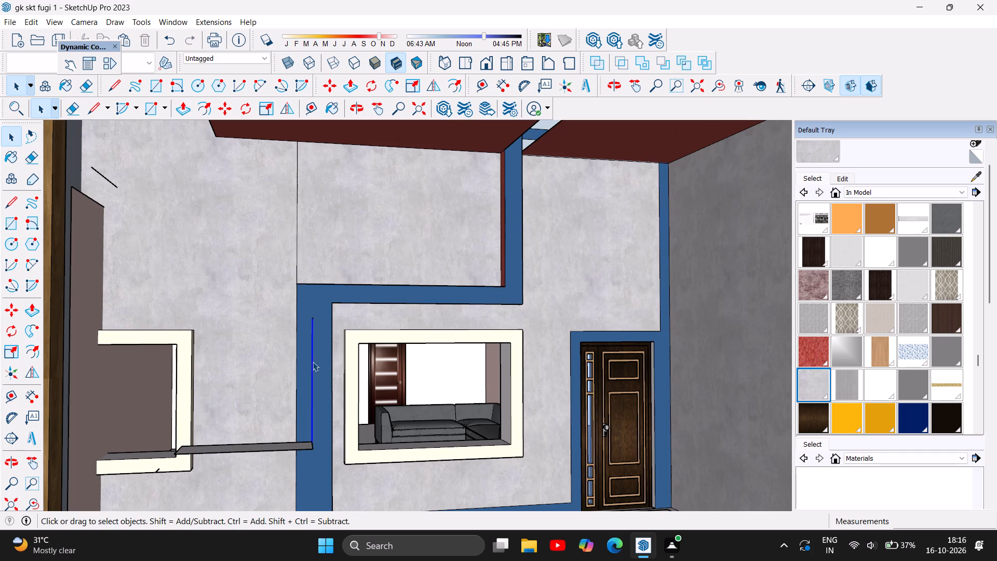
{"action": "key", "text": "Delete"}
{"action": "double_click", "coordinate": [313, 318]}
{"action": "key", "text": "Delete"}
Delete the longer stray line in front of the blue band's corner beside the sofa-room window.
{"action": "scroll", "coordinate": [311, 325], "scroll_direction": "up", "scroll_amount": 11}
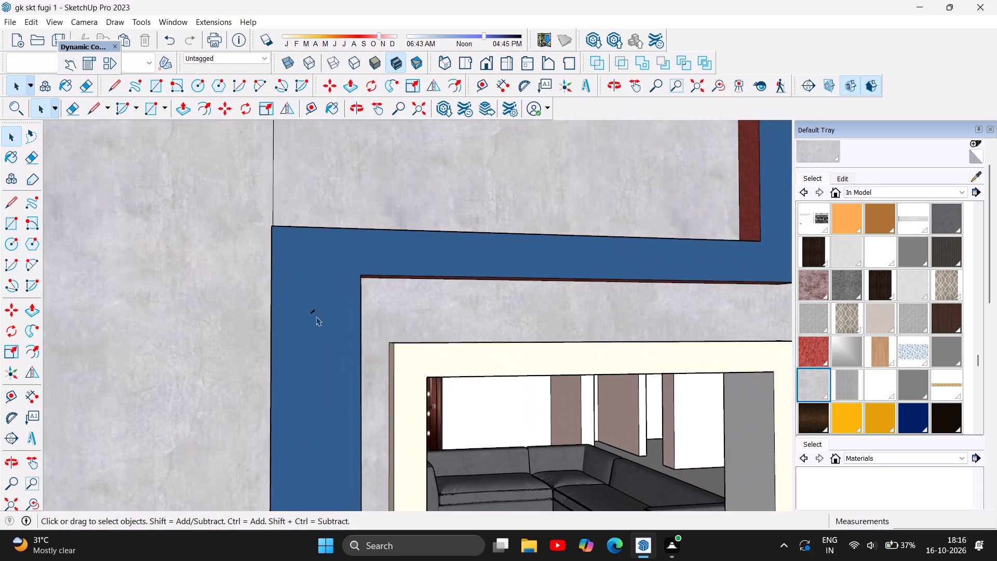
{"action": "scroll", "coordinate": [316, 316], "scroll_direction": "up", "scroll_amount": 10}
{"action": "left_click", "coordinate": [285, 293]}
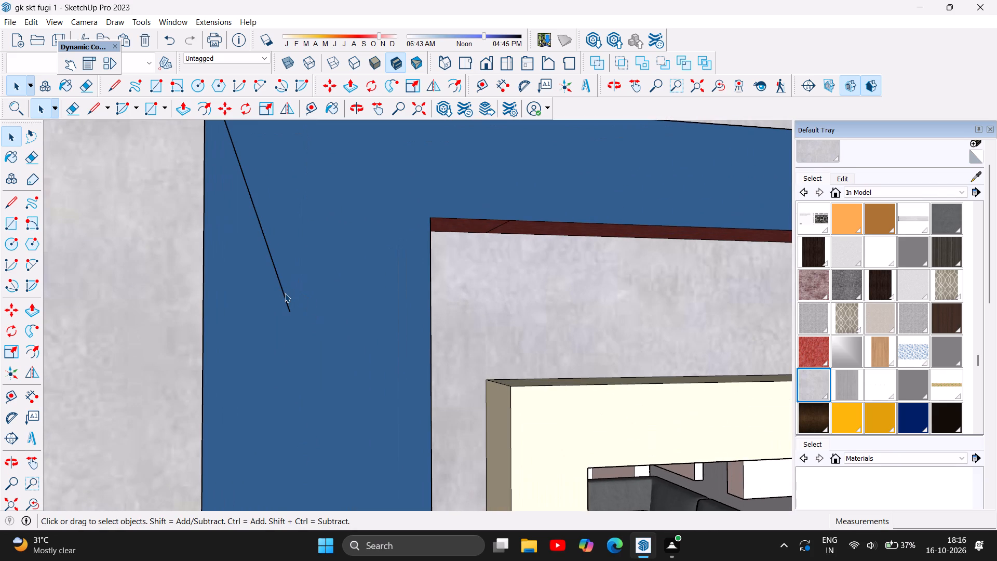
{"action": "key", "text": "Delete"}
Delete the remaining short stray edges in front of the same blue band corner.
{"action": "scroll", "coordinate": [318, 305], "scroll_direction": "down", "scroll_amount": 9}
{"action": "scroll", "coordinate": [317, 303], "scroll_direction": "up", "scroll_amount": 5}
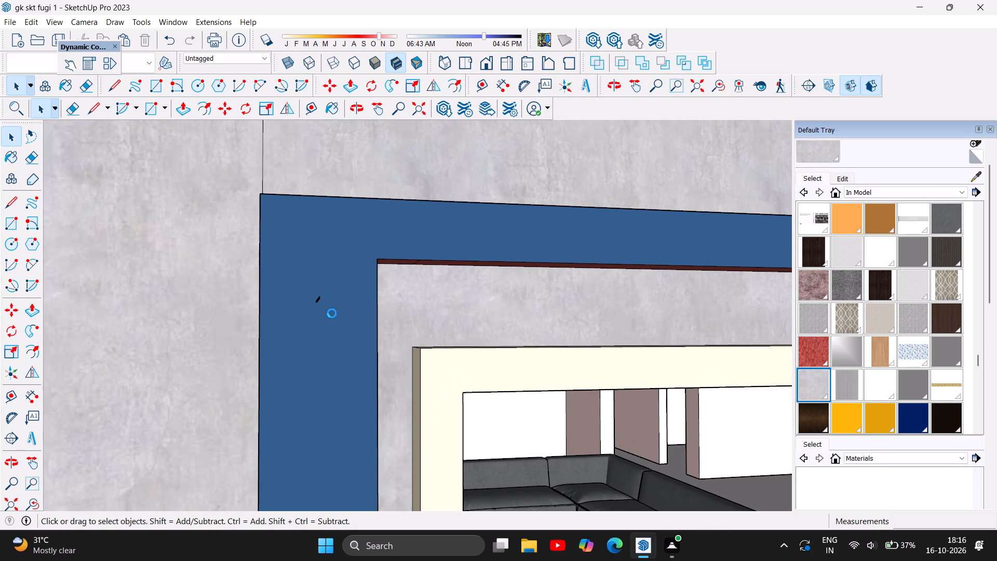
{"action": "scroll", "coordinate": [318, 303], "scroll_direction": "up", "scroll_amount": 12}
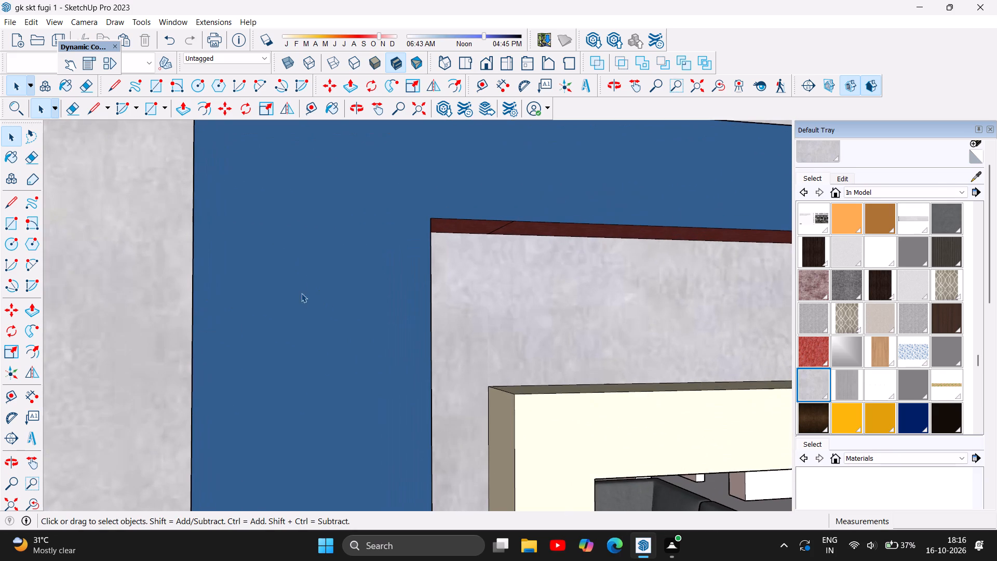
{"action": "scroll", "coordinate": [309, 304], "scroll_direction": "down", "scroll_amount": 3}
{"action": "scroll", "coordinate": [287, 305], "scroll_direction": "up", "scroll_amount": 4}
{"action": "left_click", "coordinate": [278, 291]}
{"action": "key", "text": "Delete"}
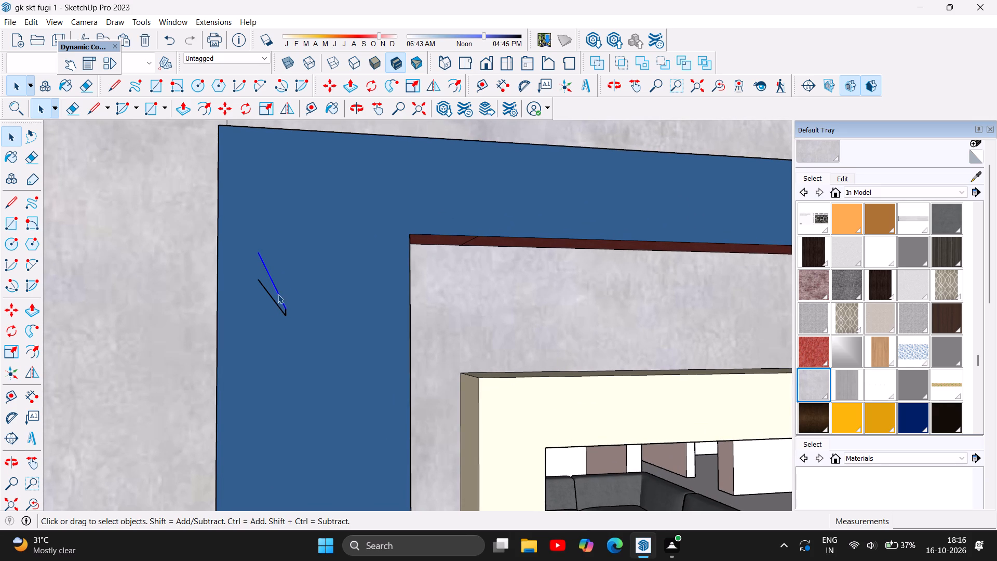
{"action": "left_click", "coordinate": [276, 304]}
{"action": "key", "text": "Delete"}
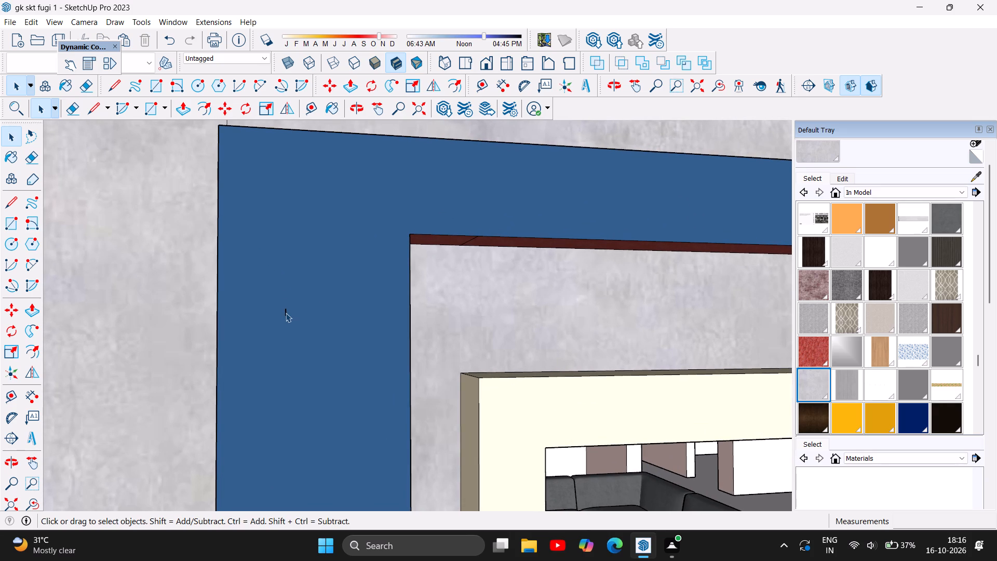
{"action": "double_click", "coordinate": [286, 313]}
{"action": "key", "text": "Delete"}
Delete the face and two long edges of the dark horizontal bar spanning between the porch windows.
{"action": "scroll", "coordinate": [285, 289], "scroll_direction": "down", "scroll_amount": 10}
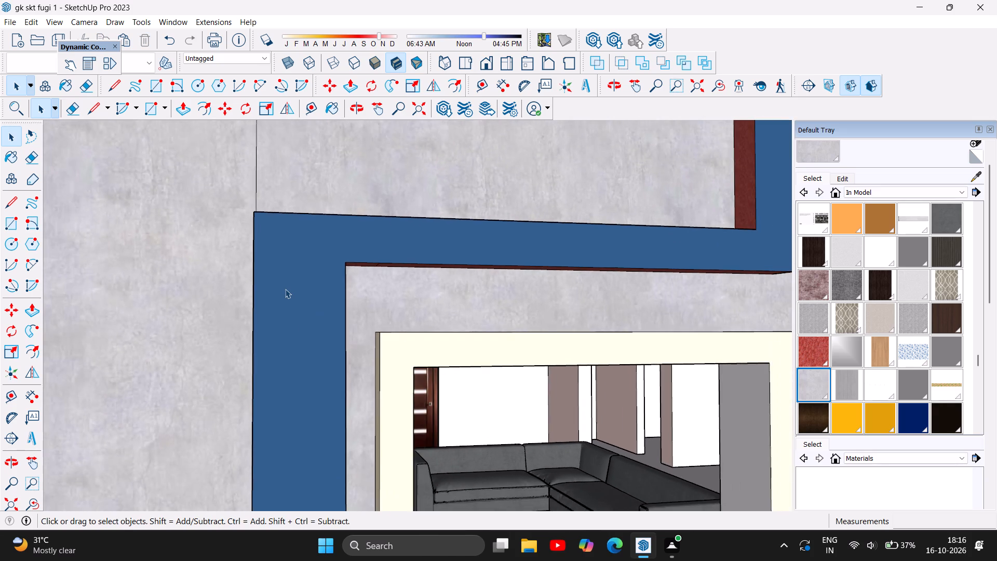
{"action": "scroll", "coordinate": [285, 289], "scroll_direction": "down", "scroll_amount": 14}
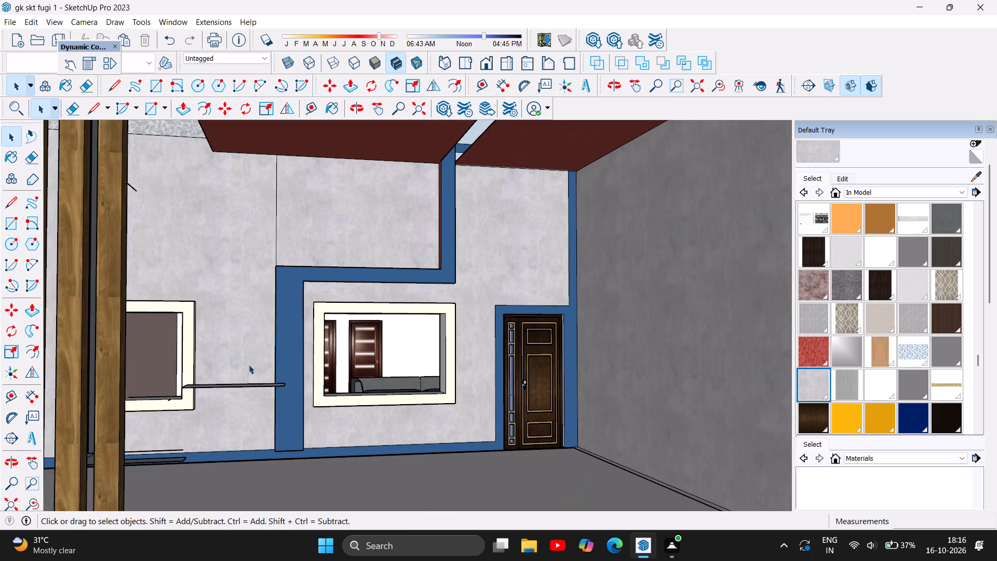
{"action": "scroll", "coordinate": [237, 379], "scroll_direction": "up", "scroll_amount": 7}
{"action": "left_click", "coordinate": [223, 384]}
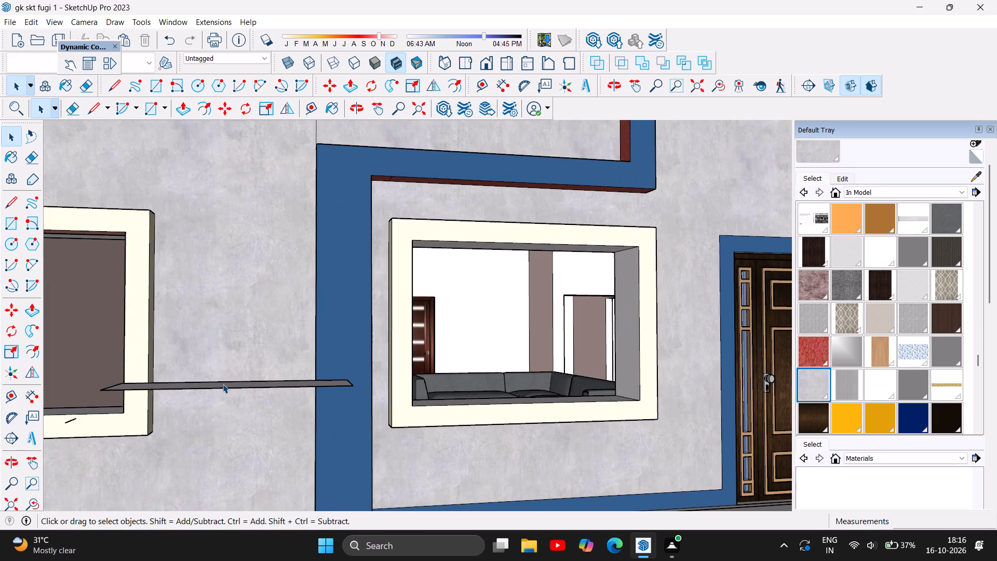
{"action": "key", "text": "Delete"}
{"action": "left_click", "coordinate": [221, 388]}
{"action": "key", "text": "Delete"}
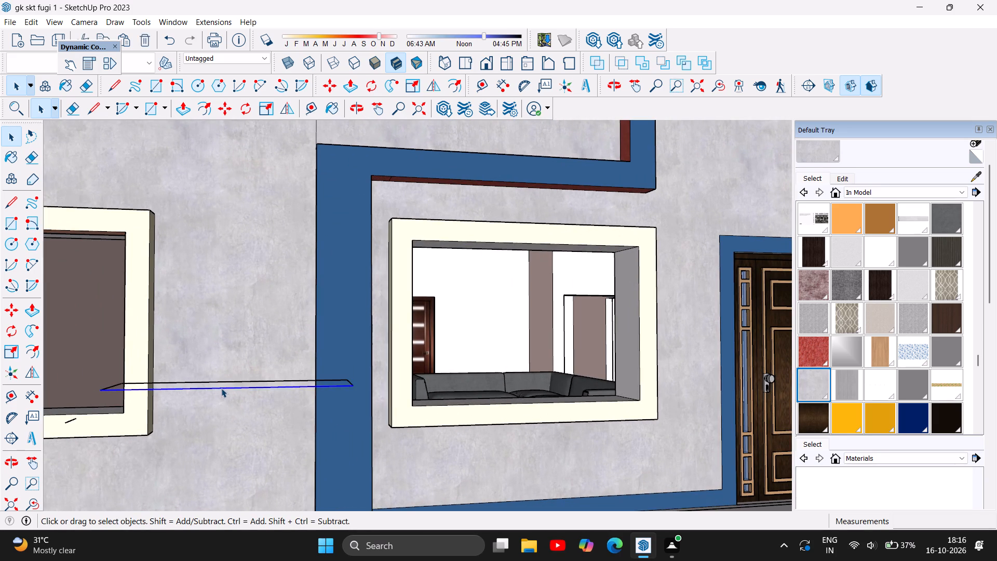
{"action": "left_click", "coordinate": [237, 381]}
{"action": "key", "text": "Delete"}
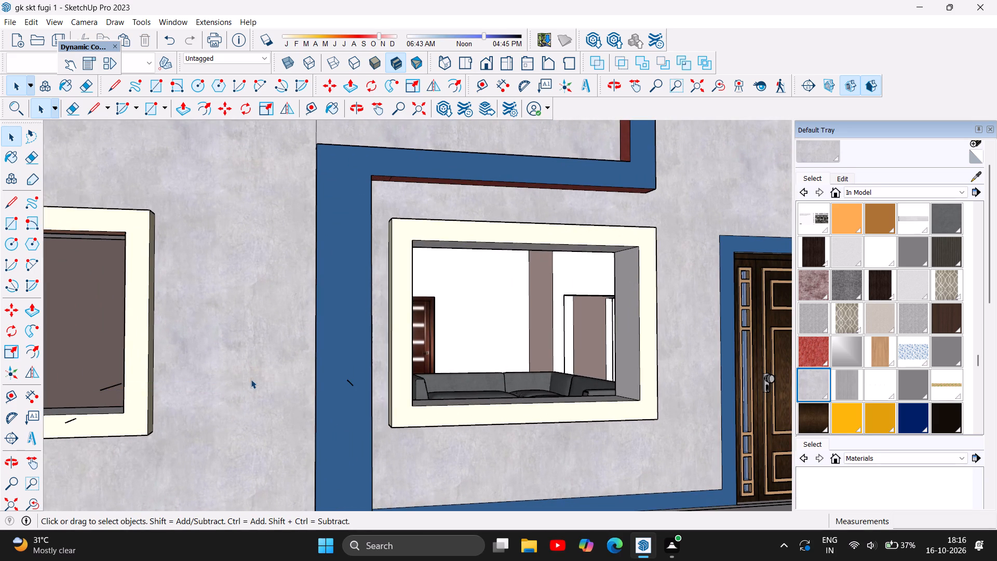
Delete the short leftover lines over the vertical blue band and across the neighbouring cream-framed window.
{"action": "left_click", "coordinate": [352, 383]}
{"action": "key", "text": "Delete"}
{"action": "double_click", "coordinate": [118, 384]}
{"action": "key", "text": "Delete"}
{"action": "double_click", "coordinate": [103, 388]}
{"action": "key", "text": "Delete"}
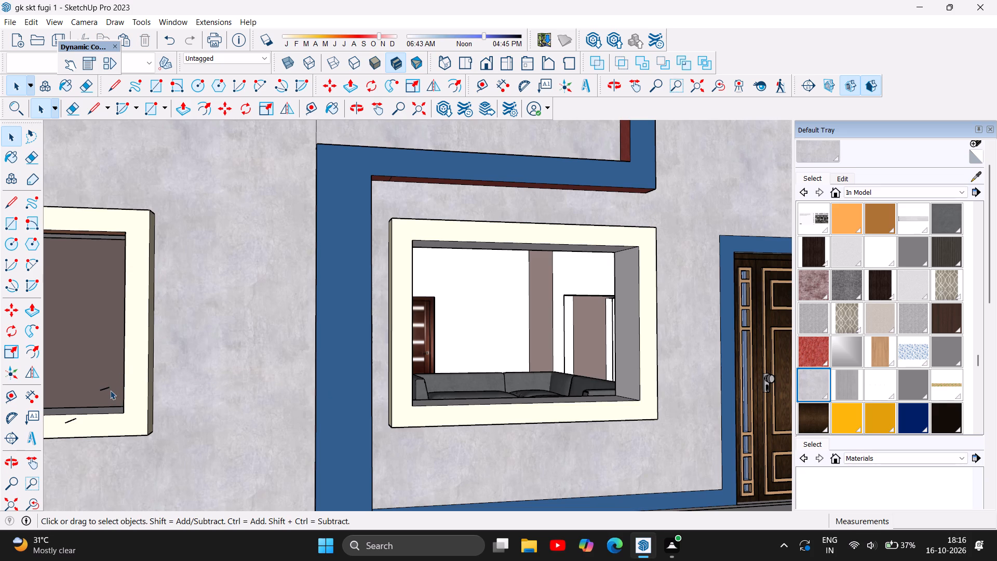
{"action": "double_click", "coordinate": [106, 388]}
{"action": "key", "text": "Delete"}
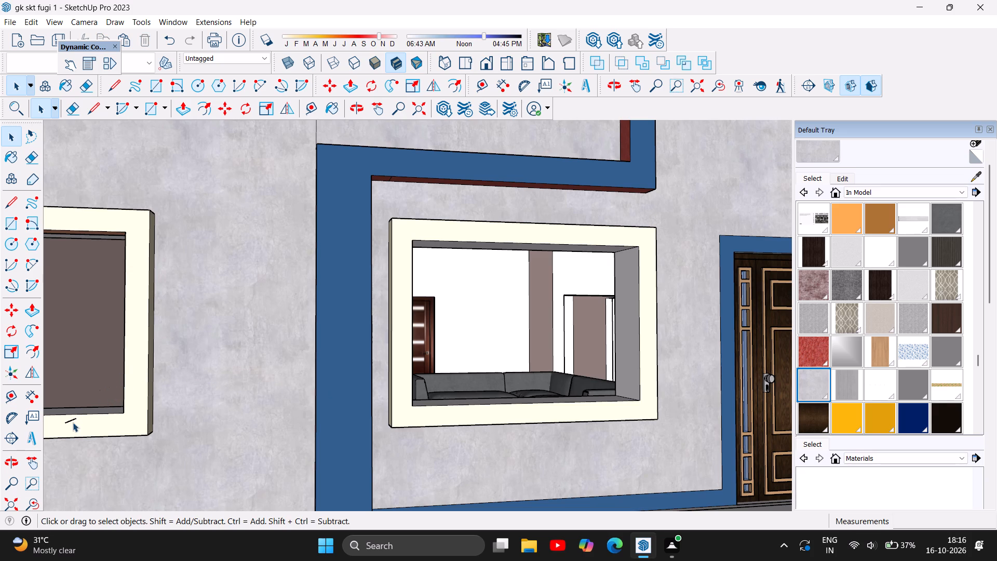
{"action": "double_click", "coordinate": [70, 419]}
{"action": "key", "text": "Delete"}
Delete the dark bar and the loose horizontal line just above the blue base band, below the cream-framed window near the slats.
{"action": "scroll", "coordinate": [223, 380], "scroll_direction": "down", "scroll_amount": 12}
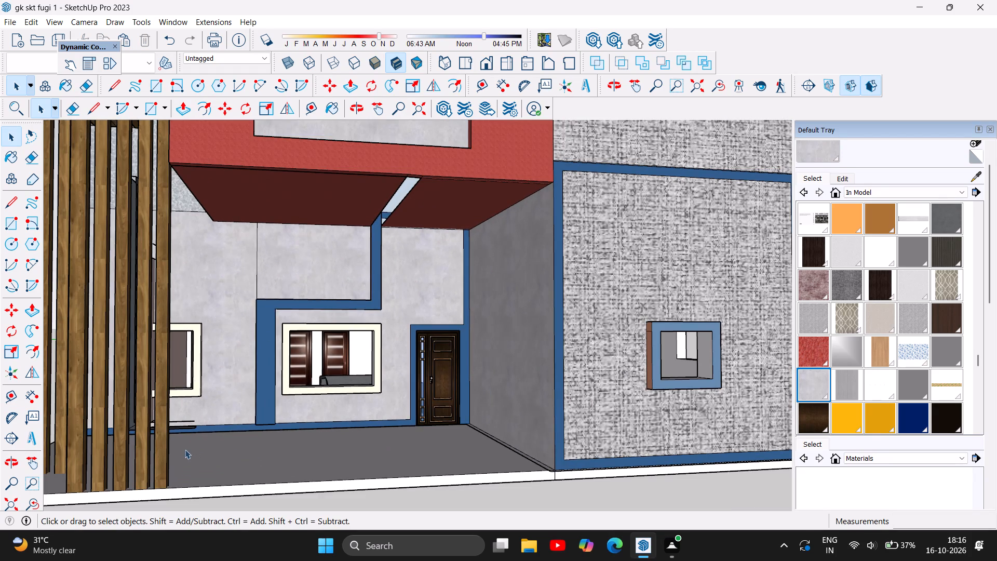
{"action": "scroll", "coordinate": [180, 445], "scroll_direction": "up", "scroll_amount": 13}
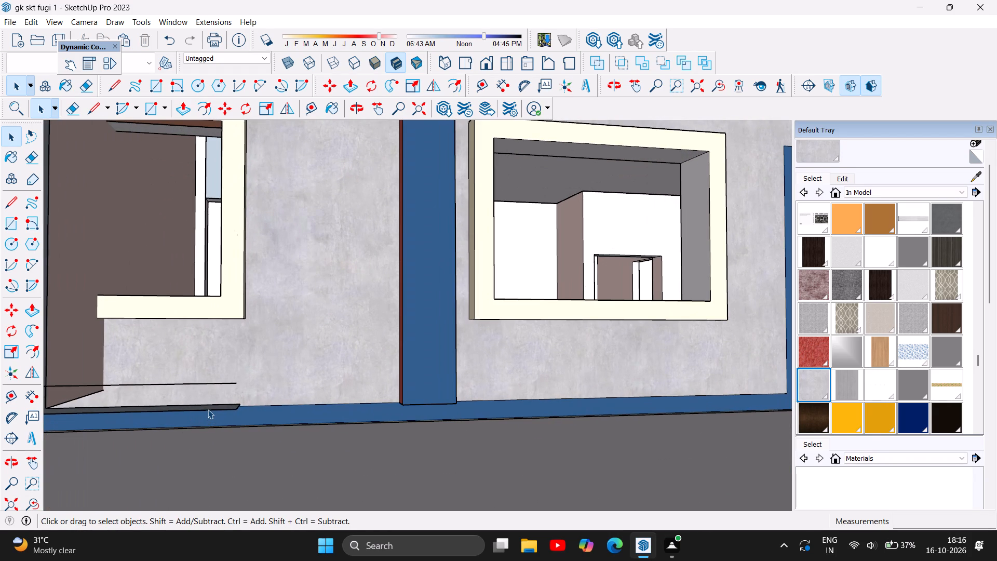
{"action": "left_click", "coordinate": [208, 409]}
{"action": "key", "text": "Delete"}
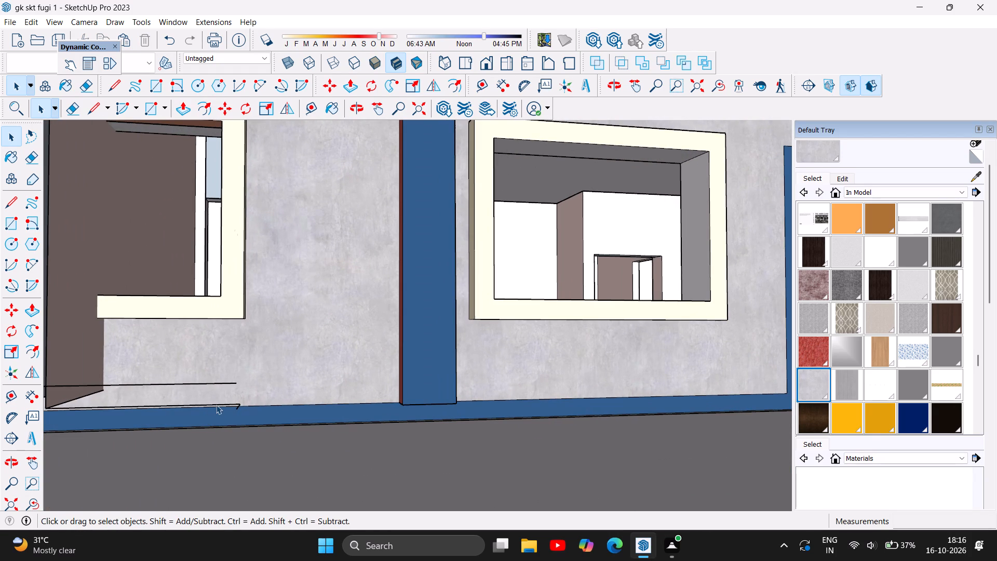
{"action": "left_click", "coordinate": [216, 405]}
{"action": "key", "text": "Delete"}
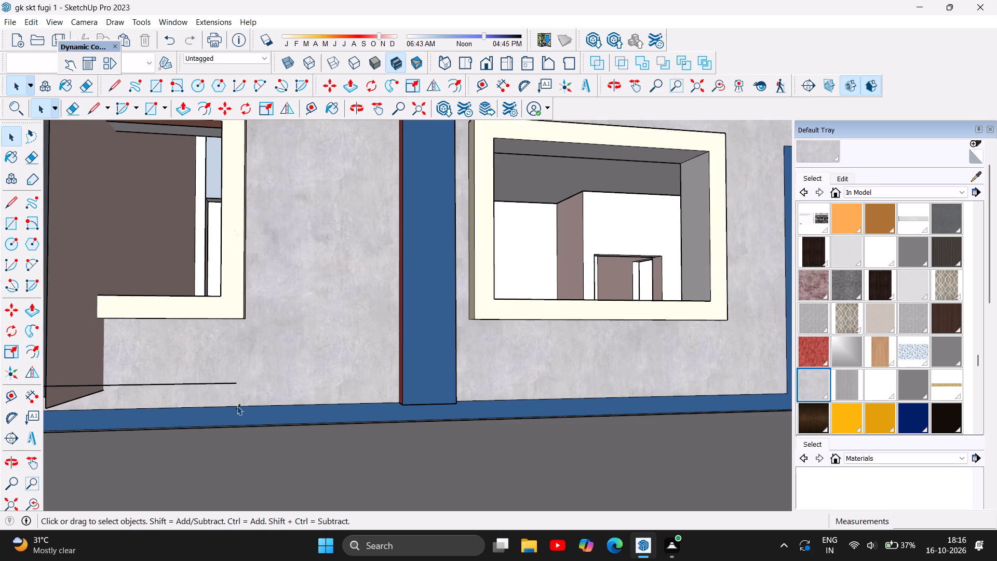
{"action": "left_click", "coordinate": [239, 407]}
{"action": "key", "text": "Delete"}
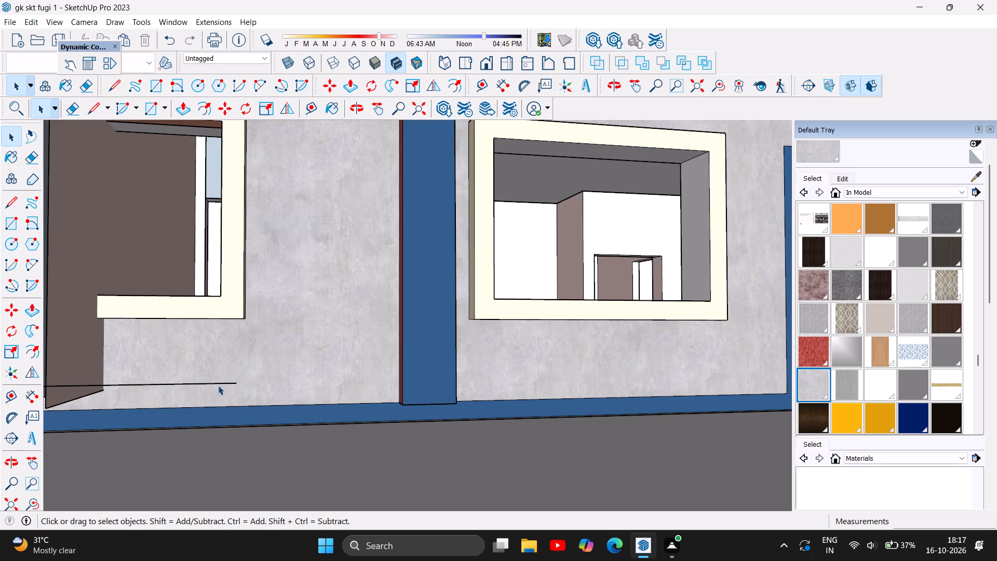
{"action": "double_click", "coordinate": [213, 381]}
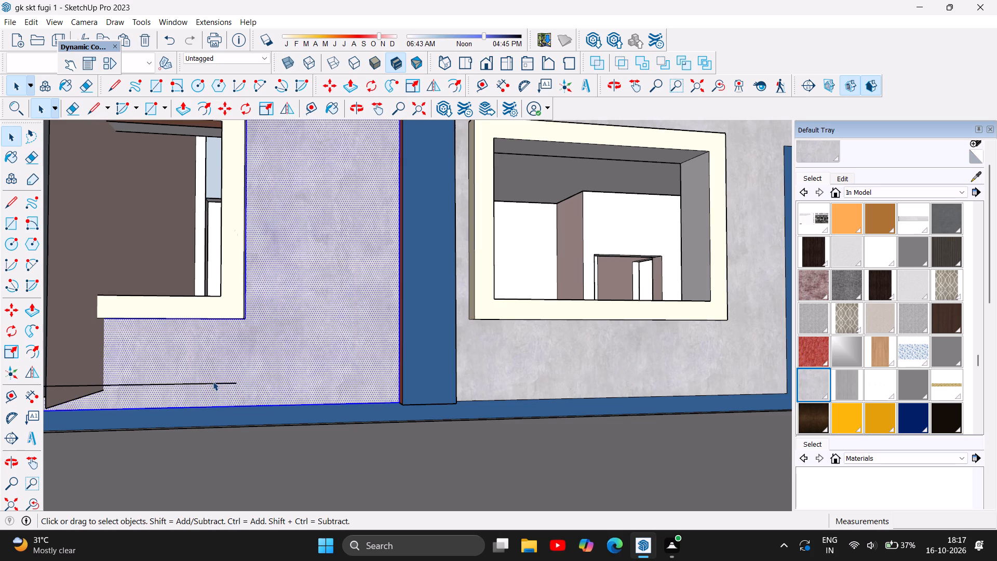
{"action": "left_click", "coordinate": [220, 384]}
{"action": "key", "text": "Delete"}
Examine the whole front elevation for leftover geometry after the porch wall cleanup.
{"action": "scroll", "coordinate": [212, 390], "scroll_direction": "down", "scroll_amount": 2}
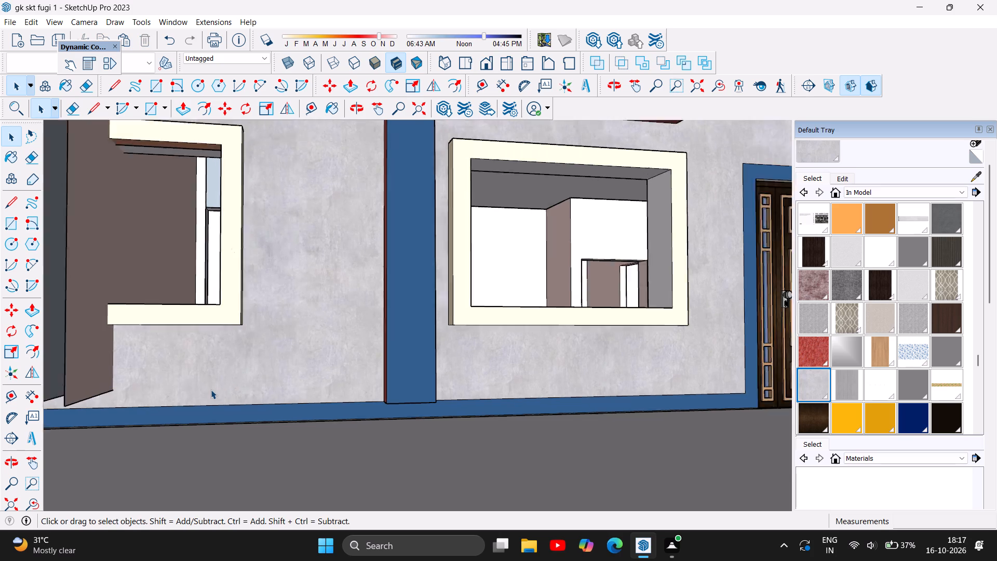
{"action": "scroll", "coordinate": [211, 390], "scroll_direction": "down", "scroll_amount": 13}
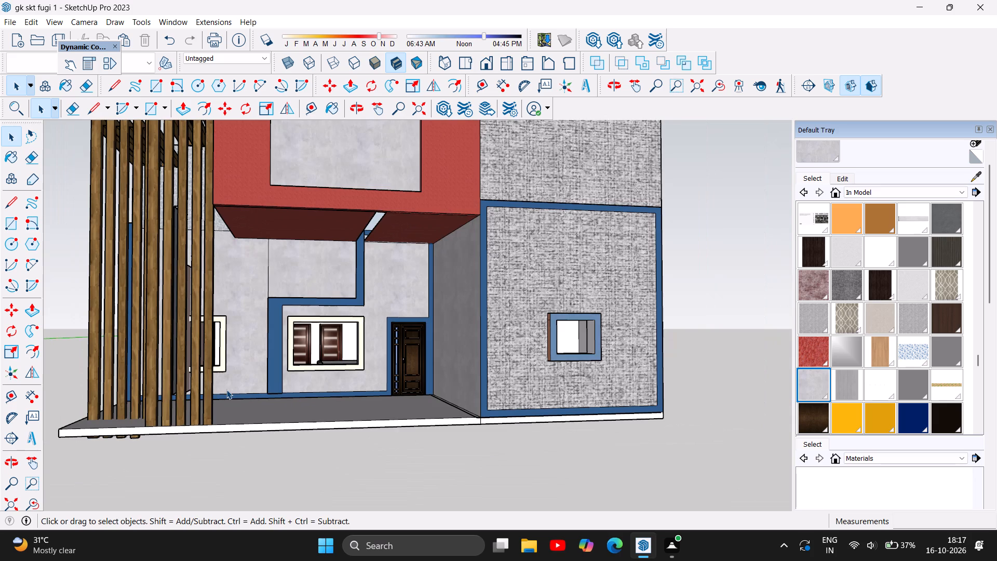
{"action": "scroll", "coordinate": [226, 390], "scroll_direction": "down", "scroll_amount": 10}
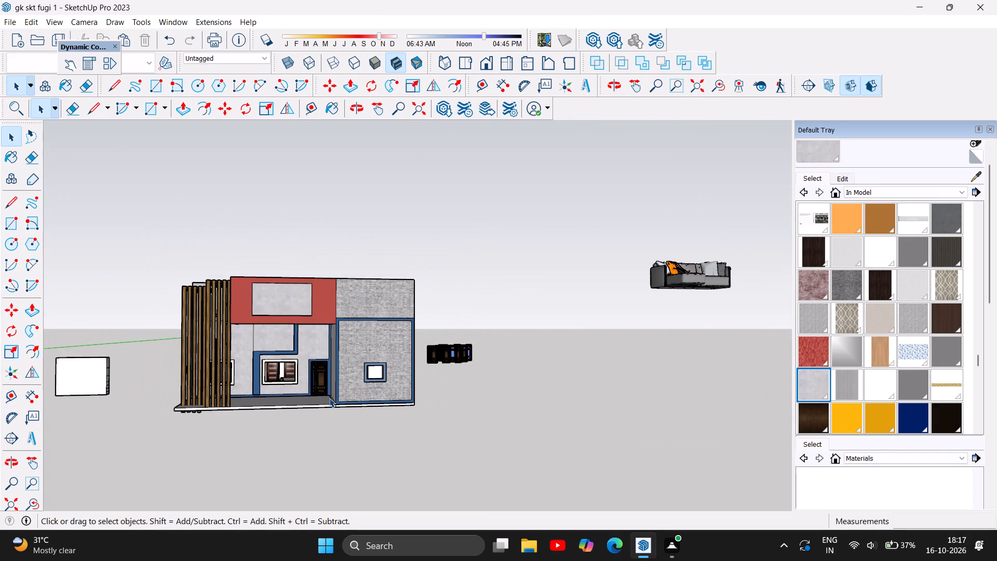
{"action": "scroll", "coordinate": [328, 400], "scroll_direction": "down", "scroll_amount": 5}
{"action": "scroll", "coordinate": [328, 400], "scroll_direction": "up", "scroll_amount": 3}
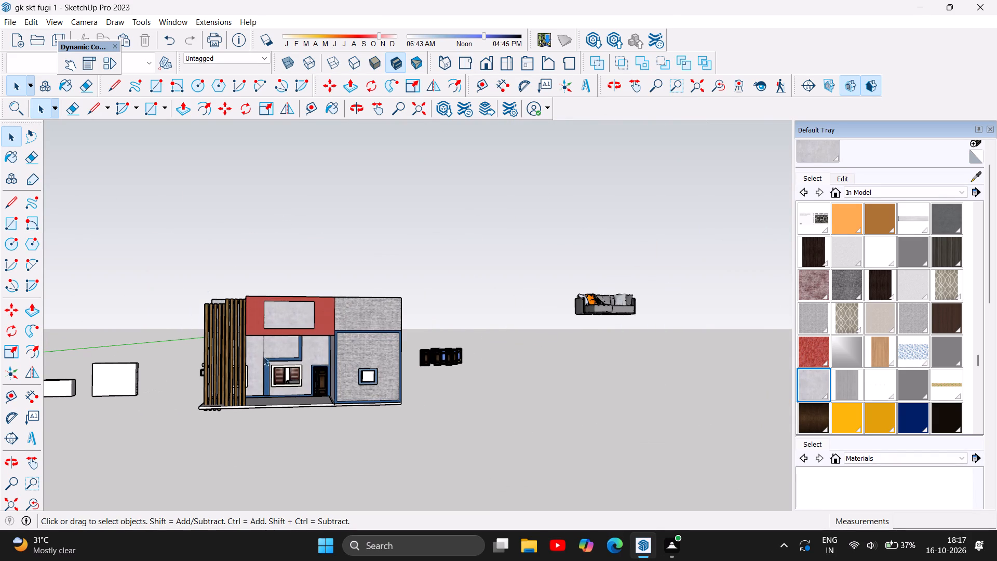
{"action": "scroll", "coordinate": [781, 292], "scroll_direction": "up", "scroll_amount": 1}
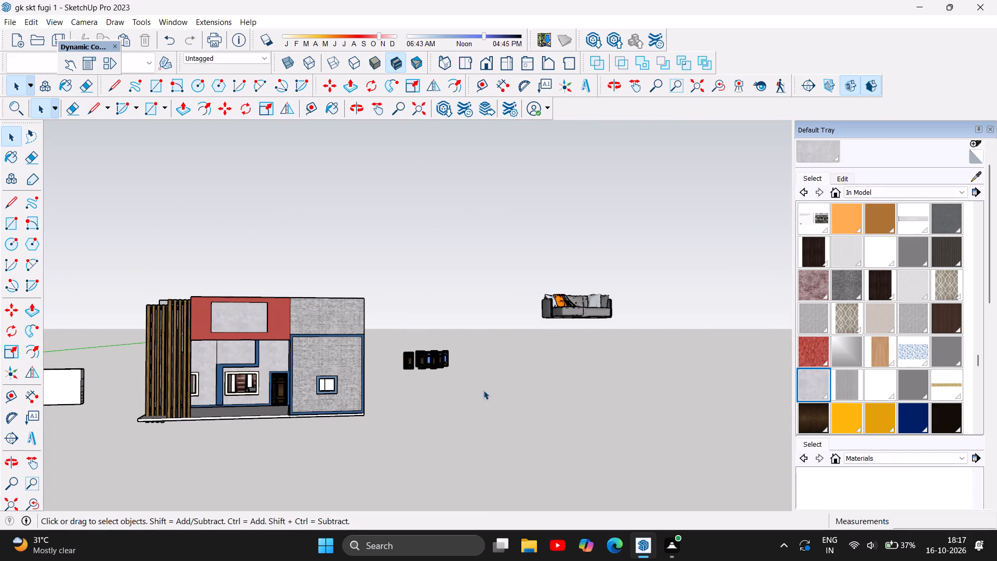
{"action": "scroll", "coordinate": [291, 365], "scroll_direction": "up", "scroll_amount": 2}
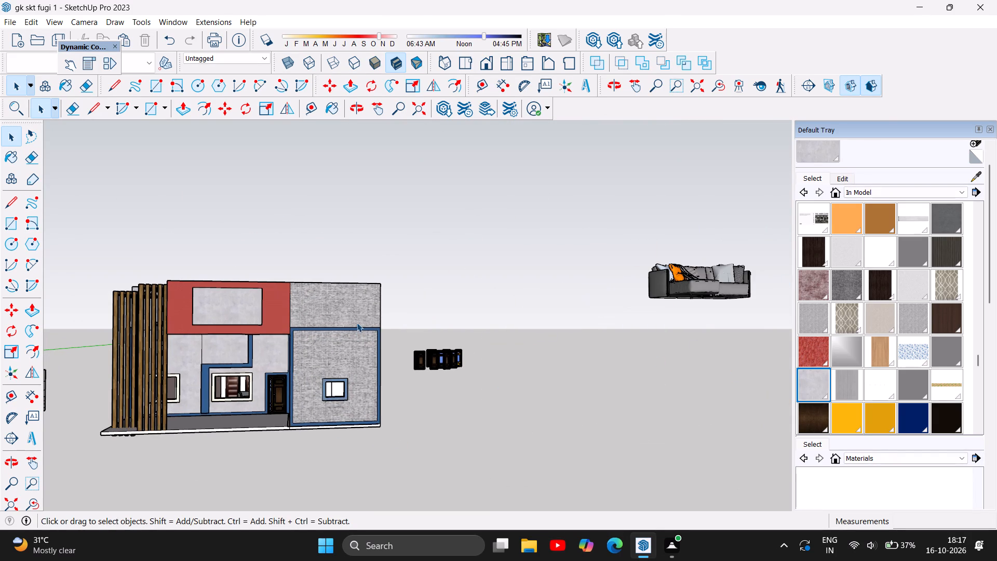
{"action": "scroll", "coordinate": [358, 315], "scroll_direction": "up", "scroll_amount": 9}
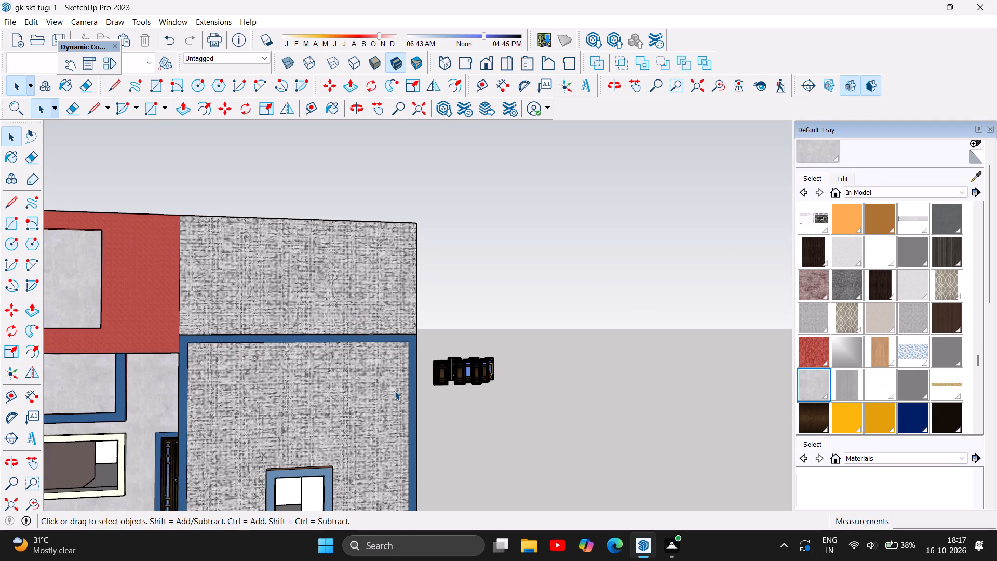
{"action": "scroll", "coordinate": [391, 396], "scroll_direction": "down", "scroll_amount": 5}
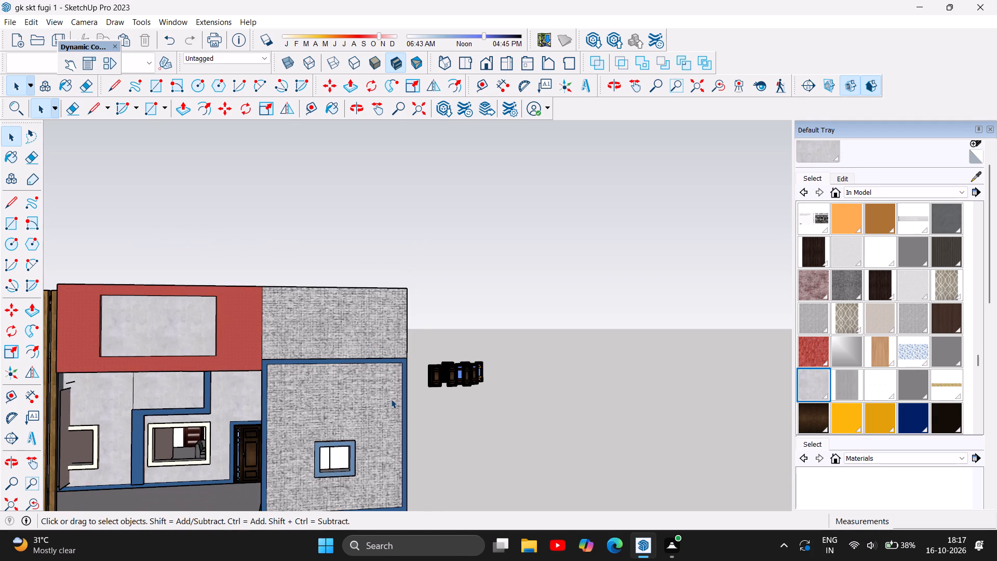
{"action": "scroll", "coordinate": [391, 399], "scroll_direction": "down", "scroll_amount": 3}
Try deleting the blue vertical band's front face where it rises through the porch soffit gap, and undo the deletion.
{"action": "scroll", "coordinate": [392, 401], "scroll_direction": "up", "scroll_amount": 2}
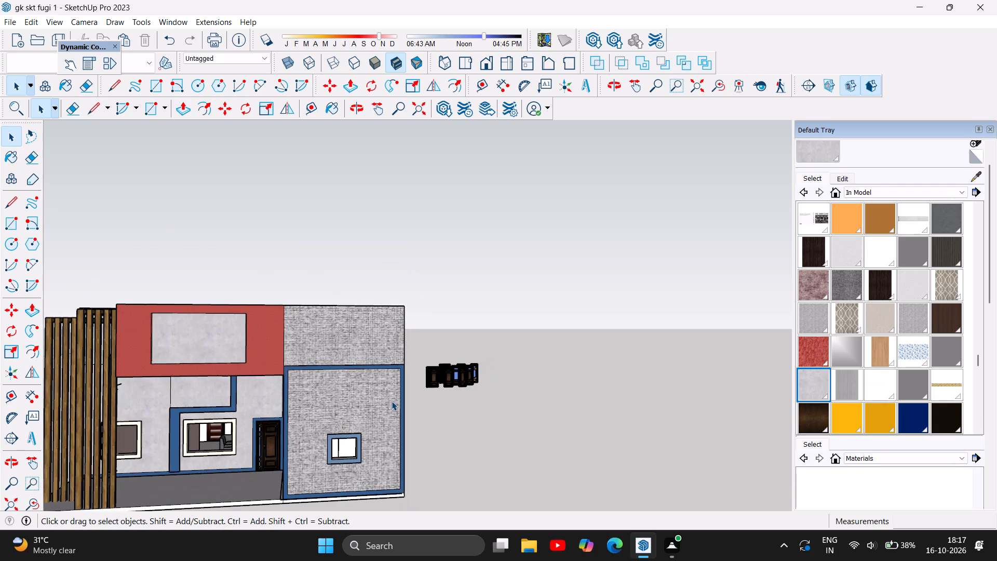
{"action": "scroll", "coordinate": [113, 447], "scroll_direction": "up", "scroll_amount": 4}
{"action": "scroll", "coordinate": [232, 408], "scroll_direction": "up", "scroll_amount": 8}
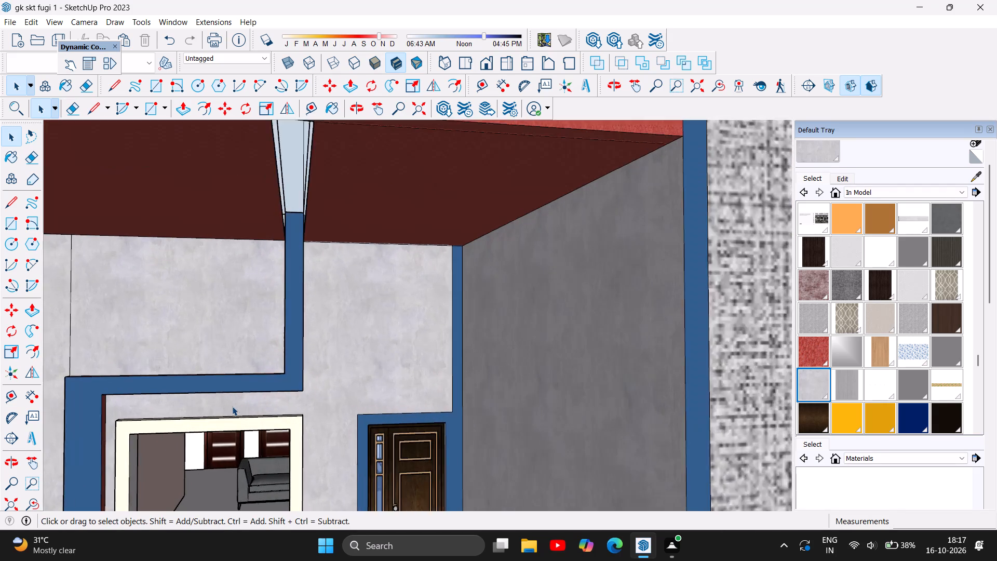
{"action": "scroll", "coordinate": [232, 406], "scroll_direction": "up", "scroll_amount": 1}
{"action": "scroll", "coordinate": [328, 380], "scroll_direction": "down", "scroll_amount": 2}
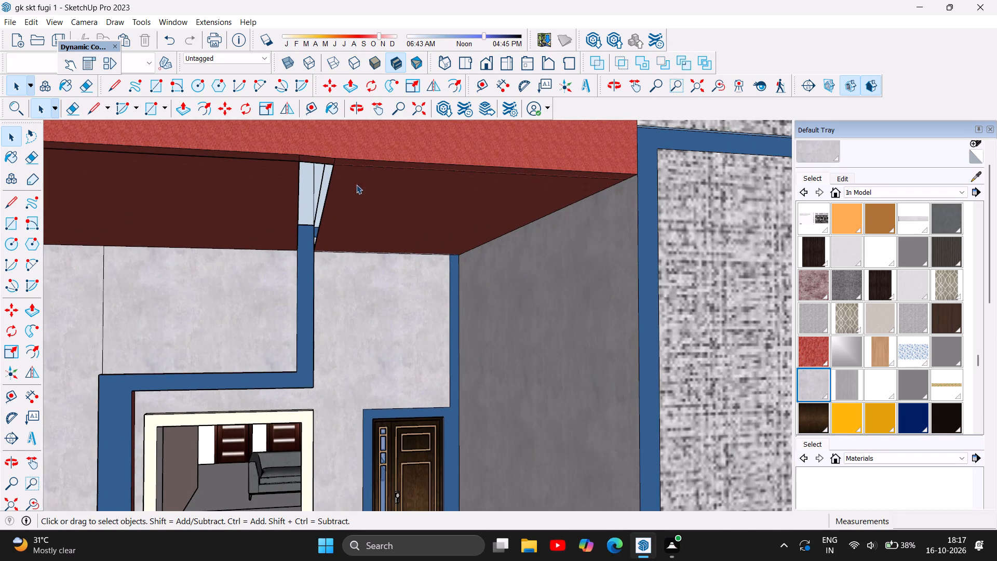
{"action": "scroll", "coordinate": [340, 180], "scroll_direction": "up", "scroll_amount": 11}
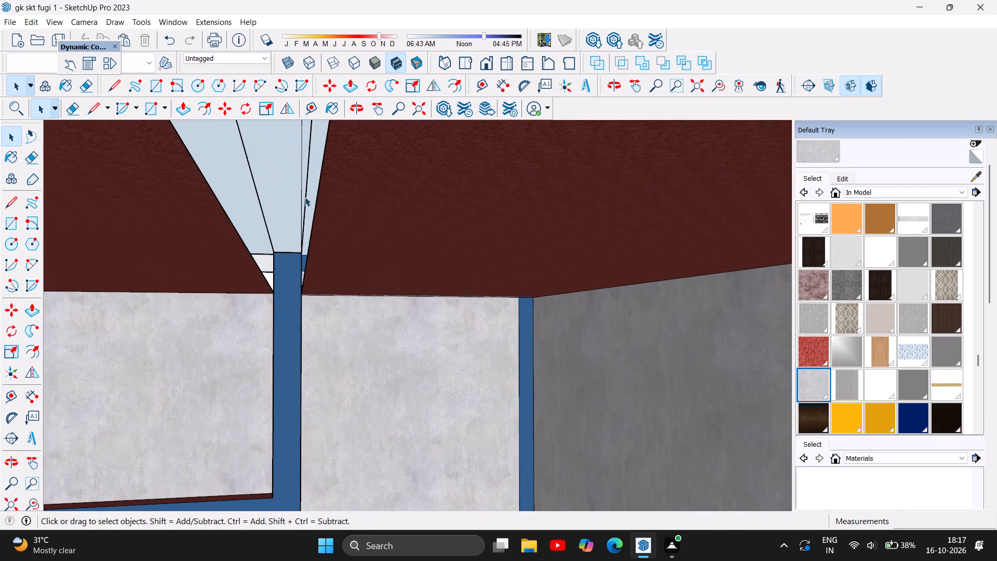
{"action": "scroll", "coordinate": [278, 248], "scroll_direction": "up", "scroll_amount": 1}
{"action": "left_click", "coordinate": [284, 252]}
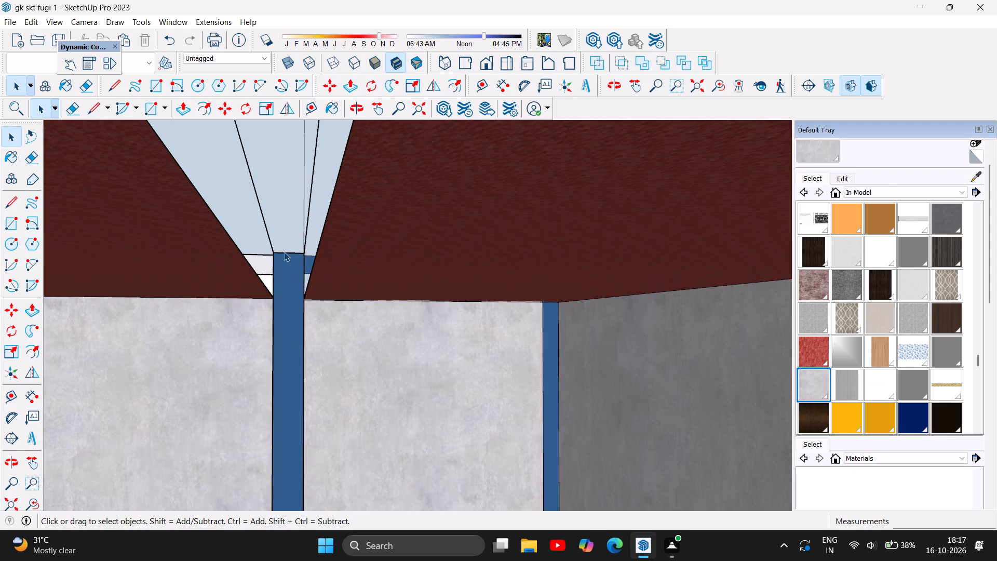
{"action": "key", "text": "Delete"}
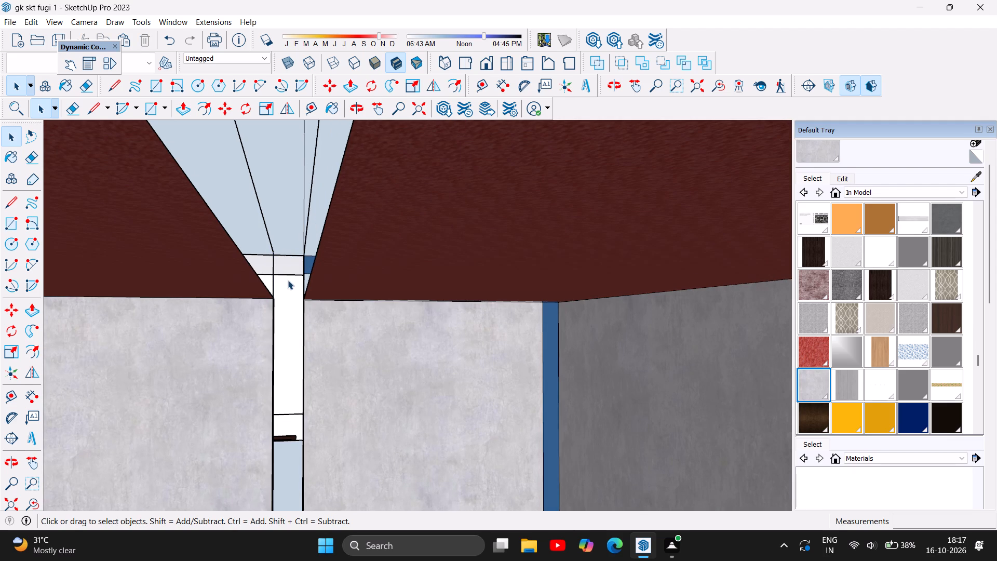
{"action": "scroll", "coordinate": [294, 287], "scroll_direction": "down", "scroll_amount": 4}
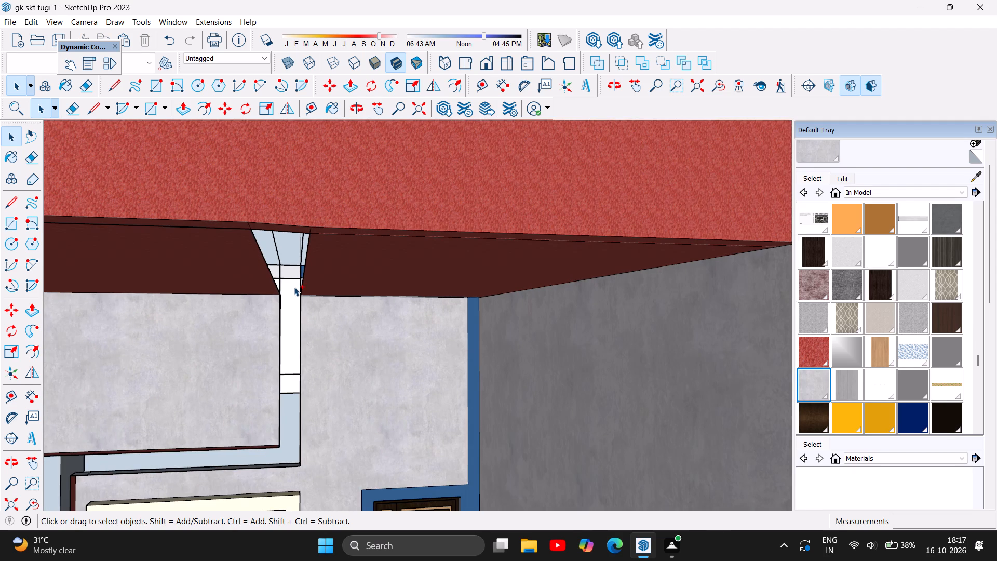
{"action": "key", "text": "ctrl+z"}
Draw a thin rectangle about 8 11/16" by 3/8" across the blue vertical band where it meets the porch soffit.
{"action": "scroll", "coordinate": [288, 285], "scroll_direction": "up", "scroll_amount": 3}
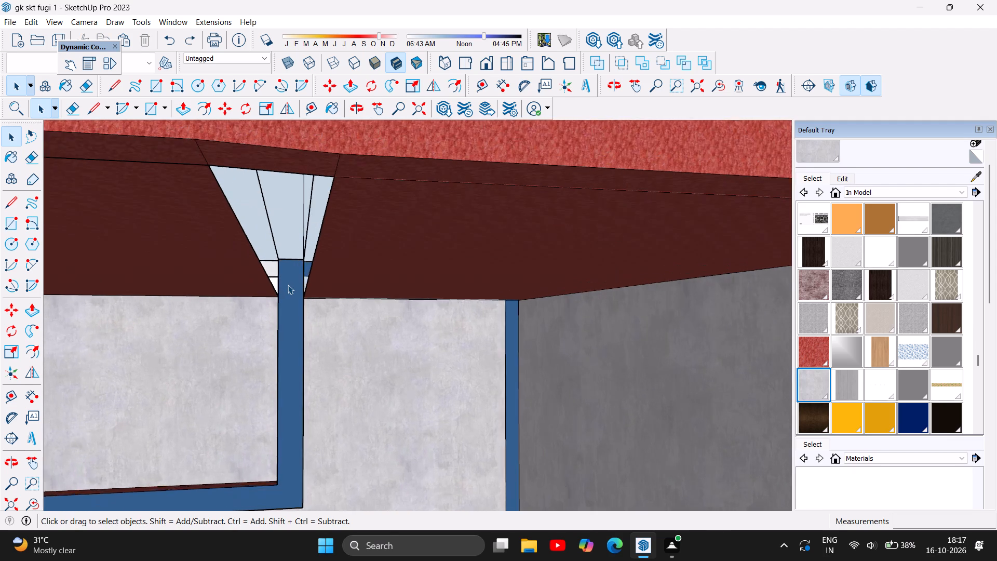
{"action": "scroll", "coordinate": [288, 285], "scroll_direction": "up", "scroll_amount": 1}
{"action": "scroll", "coordinate": [288, 285], "scroll_direction": "down", "scroll_amount": 5}
{"action": "scroll", "coordinate": [289, 346], "scroll_direction": "down", "scroll_amount": 7}
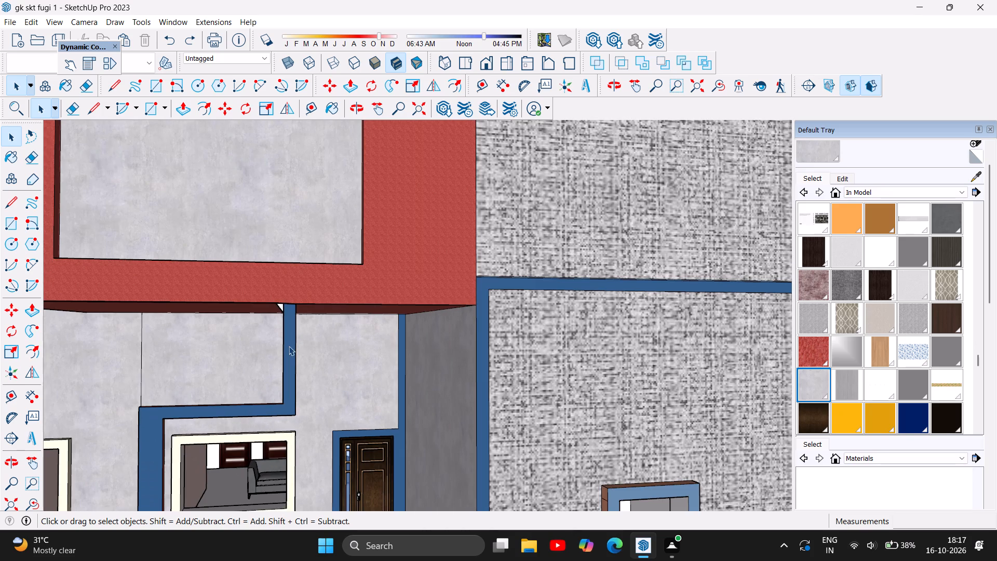
{"action": "scroll", "coordinate": [289, 346], "scroll_direction": "down", "scroll_amount": 3}
{"action": "scroll", "coordinate": [280, 346], "scroll_direction": "up", "scroll_amount": 5}
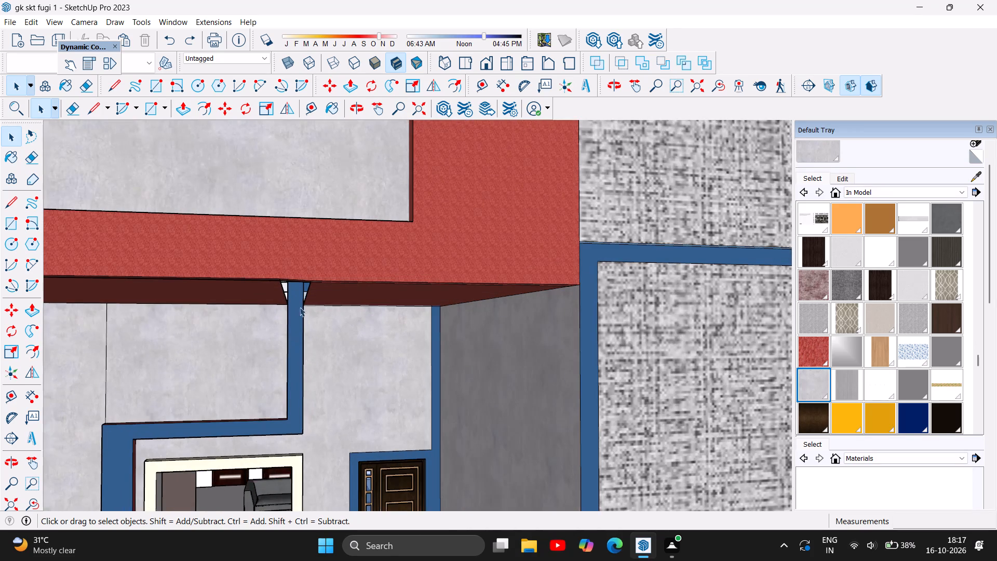
{"action": "scroll", "coordinate": [296, 287], "scroll_direction": "up", "scroll_amount": 6}
{"action": "scroll", "coordinate": [294, 335], "scroll_direction": "up", "scroll_amount": 1}
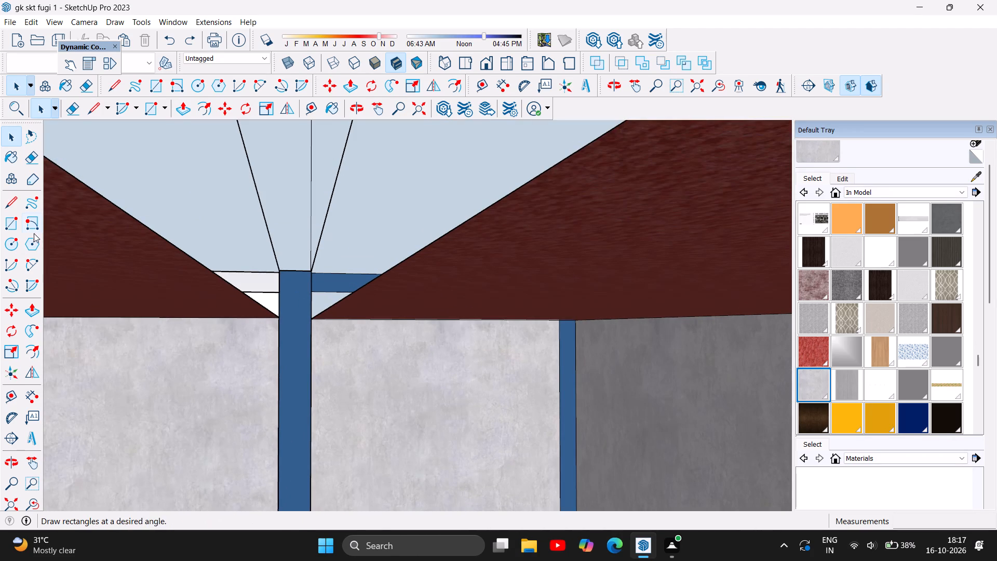
{"action": "left_click", "coordinate": [7, 220]}
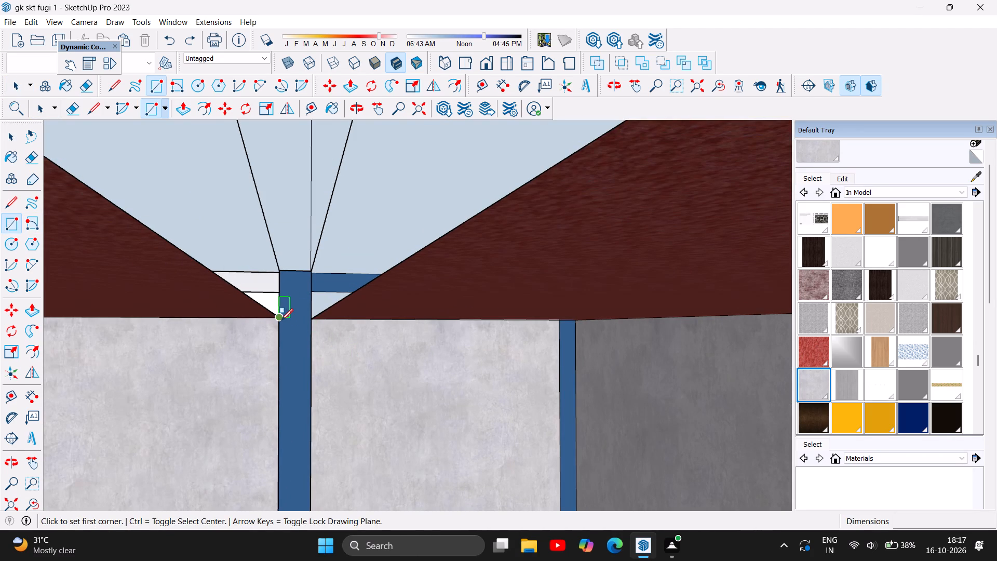
{"action": "left_click", "coordinate": [280, 320]}
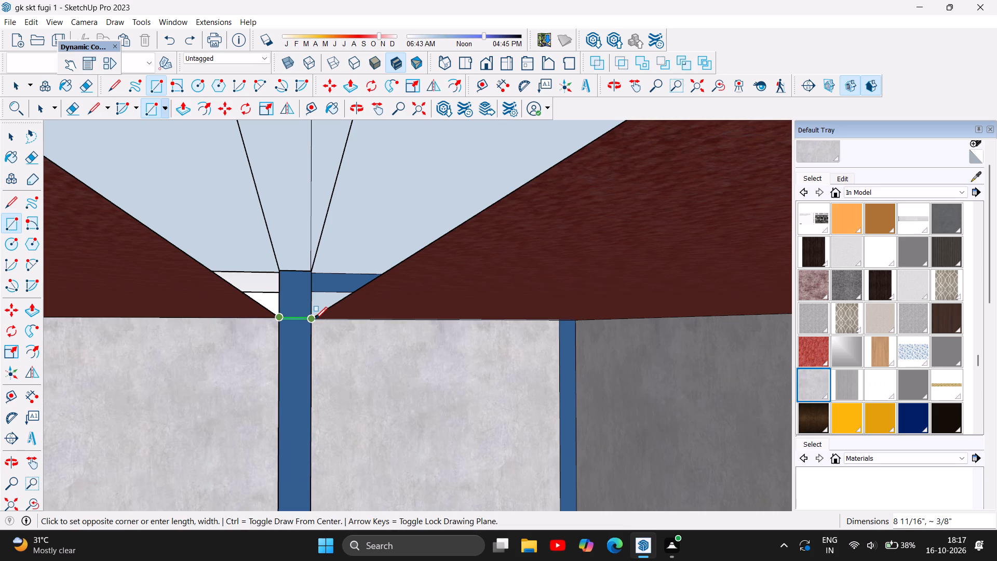
{"action": "left_click", "coordinate": [315, 319]}
Draw a rectangle about 8 11/16" by 3/8" across the front end of the soffit gap, beside the red fascia.
{"action": "scroll", "coordinate": [378, 261], "scroll_direction": "down", "scroll_amount": 5}
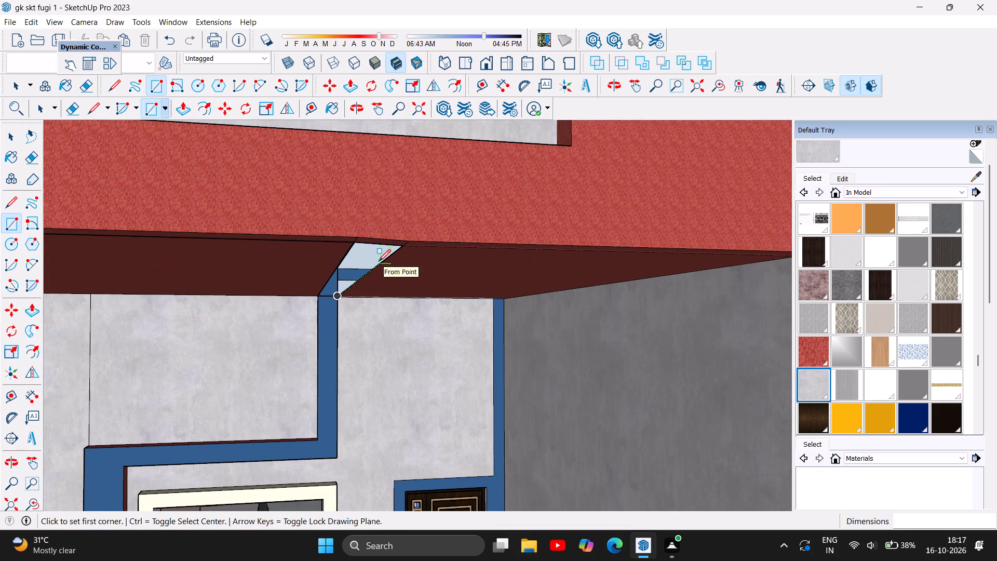
{"action": "left_click", "coordinate": [401, 249]}
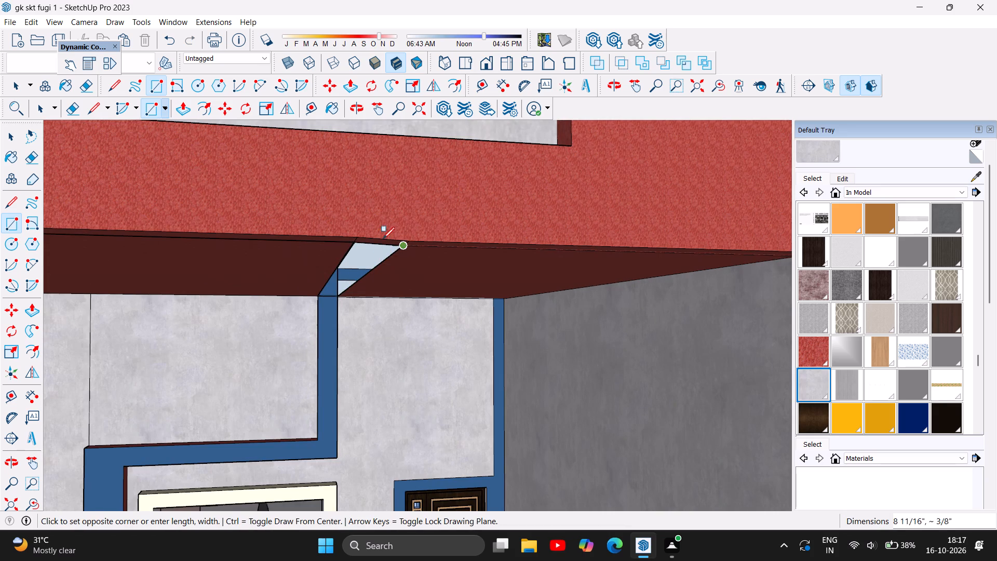
{"action": "left_click", "coordinate": [356, 243]}
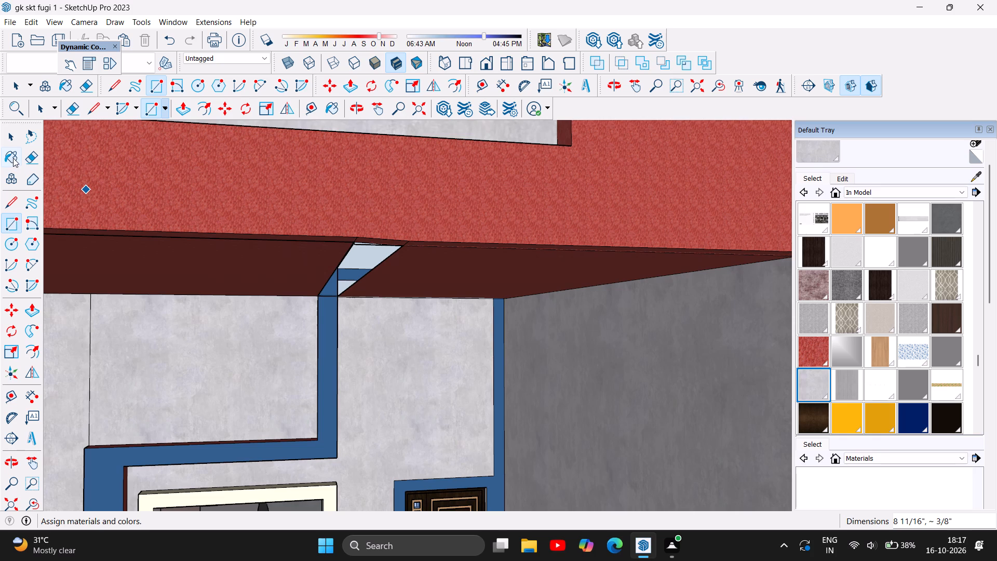
Retrace the thin strip across the blue band at soffit level as an 8 11/16" by about 3/8" rectangle.
{"action": "left_click", "coordinate": [9, 227]}
{"action": "scroll", "coordinate": [361, 298], "scroll_direction": "up", "scroll_amount": 5}
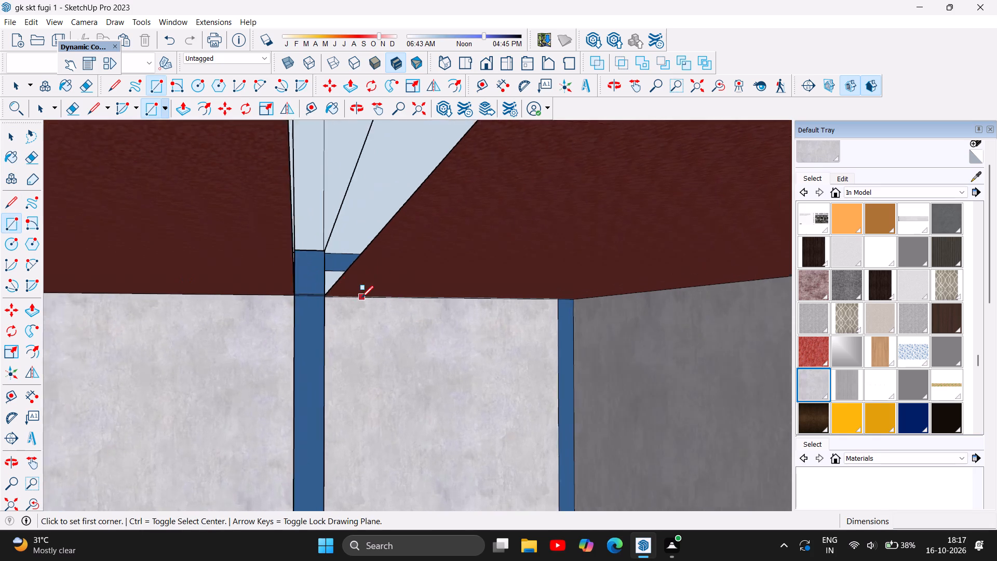
{"action": "scroll", "coordinate": [327, 286], "scroll_direction": "up", "scroll_amount": 11}
{"action": "scroll", "coordinate": [283, 287], "scroll_direction": "up", "scroll_amount": 7}
{"action": "scroll", "coordinate": [255, 319], "scroll_direction": "up", "scroll_amount": 2}
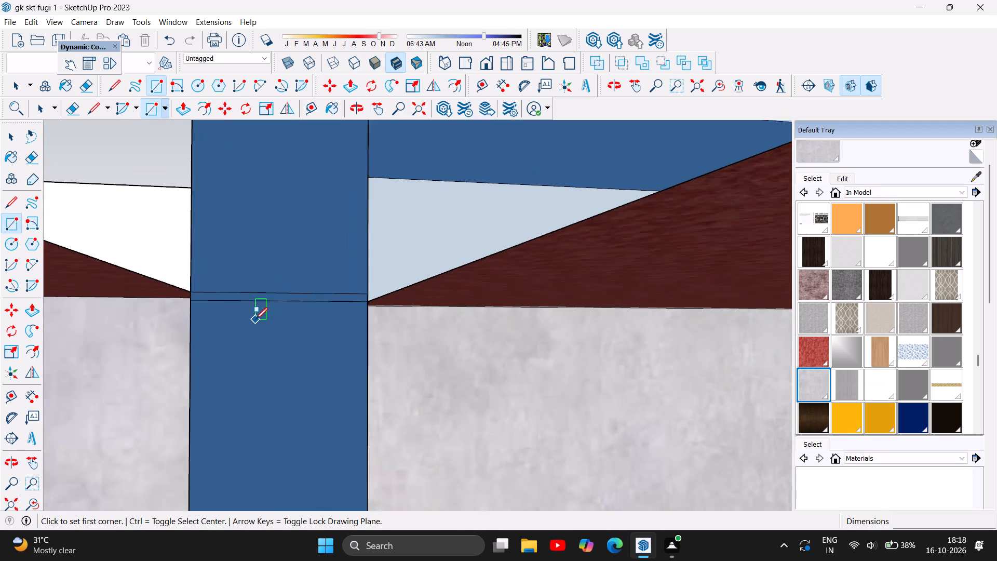
{"action": "scroll", "coordinate": [255, 319], "scroll_direction": "up", "scroll_amount": 5}
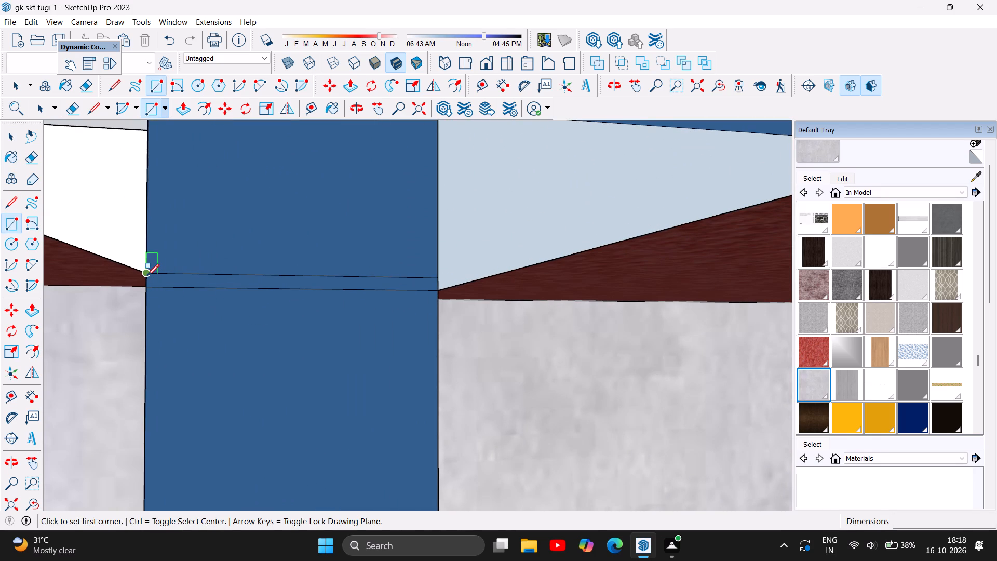
{"action": "left_click", "coordinate": [147, 276]}
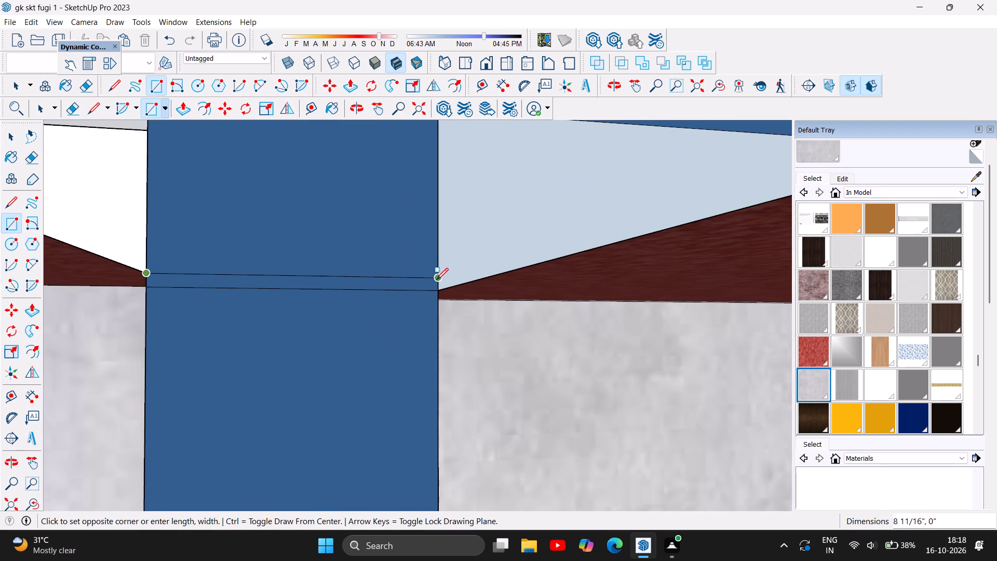
{"action": "left_click", "coordinate": [436, 280]}
{"action": "left_click", "coordinate": [440, 289]}
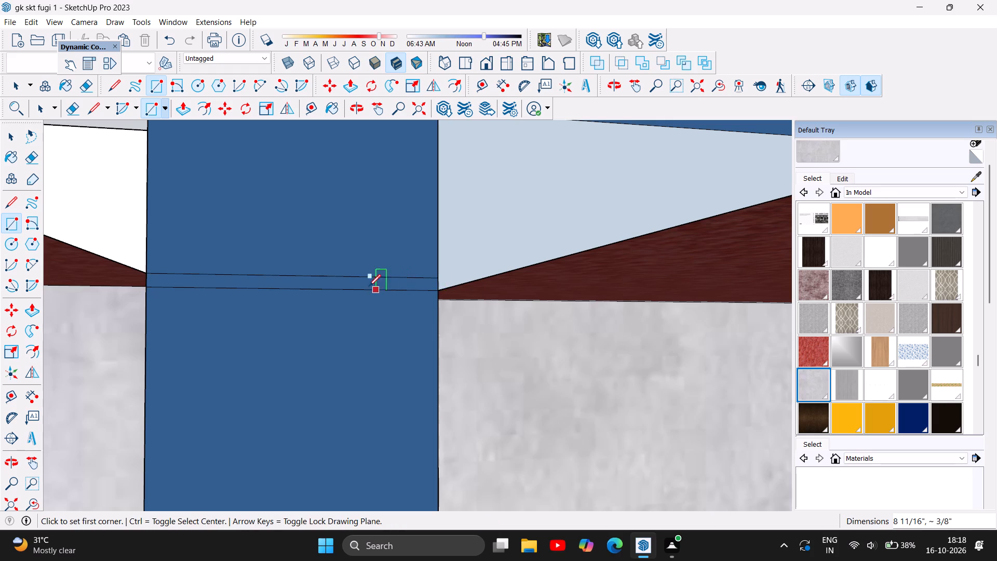
{"action": "left_click", "coordinate": [146, 274]}
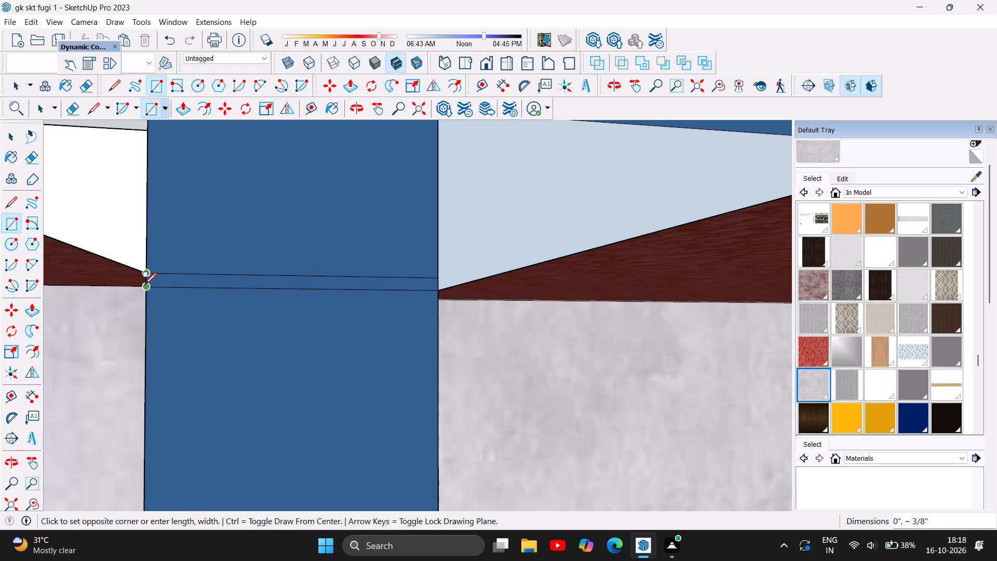
{"action": "left_click", "coordinate": [144, 285]}
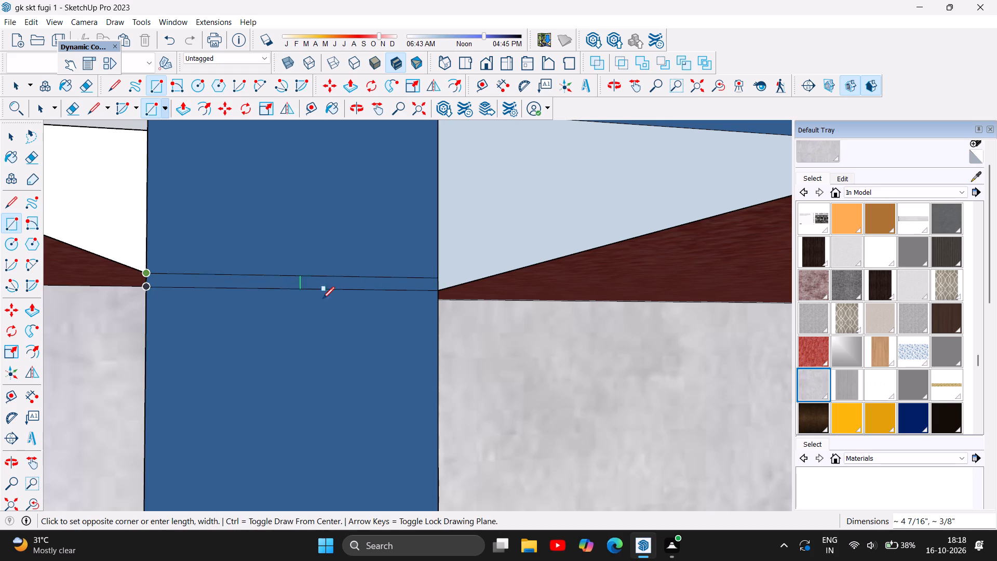
{"action": "left_click", "coordinate": [437, 291]}
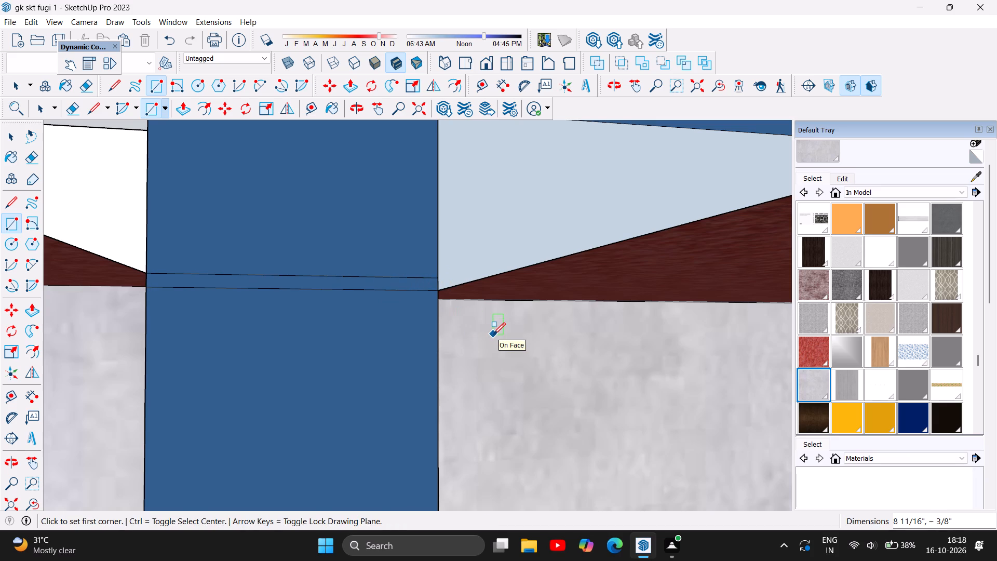
{"action": "key", "text": "Escape"}
Paint the thin strip across the blue band with the red textured material used on the parapet.
{"action": "left_click", "coordinate": [816, 357]}
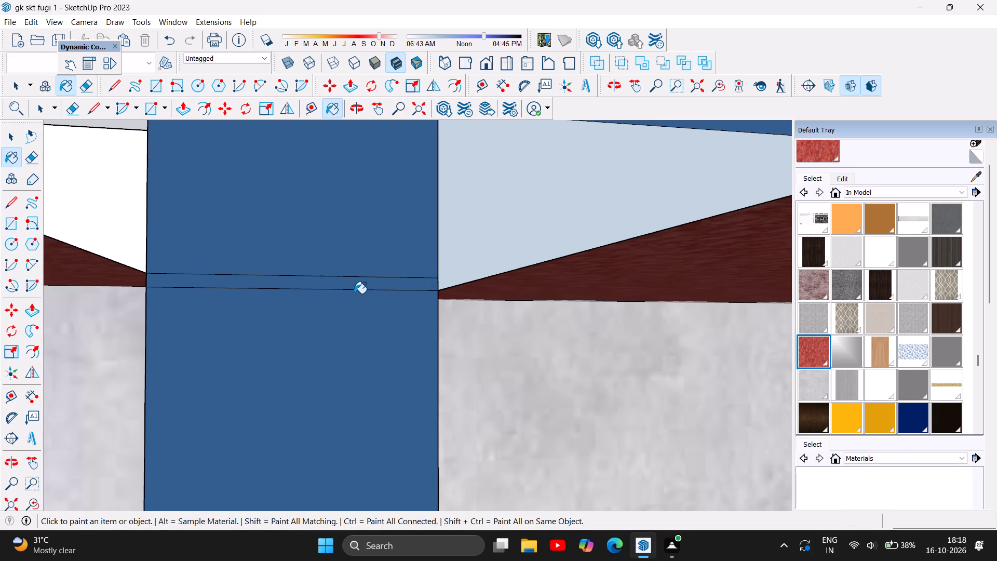
{"action": "left_click", "coordinate": [354, 284]}
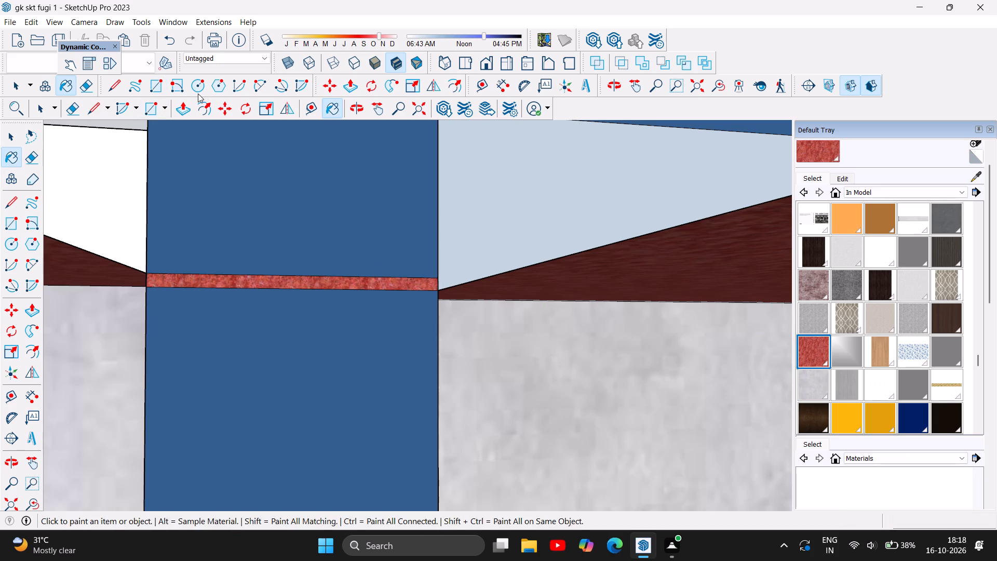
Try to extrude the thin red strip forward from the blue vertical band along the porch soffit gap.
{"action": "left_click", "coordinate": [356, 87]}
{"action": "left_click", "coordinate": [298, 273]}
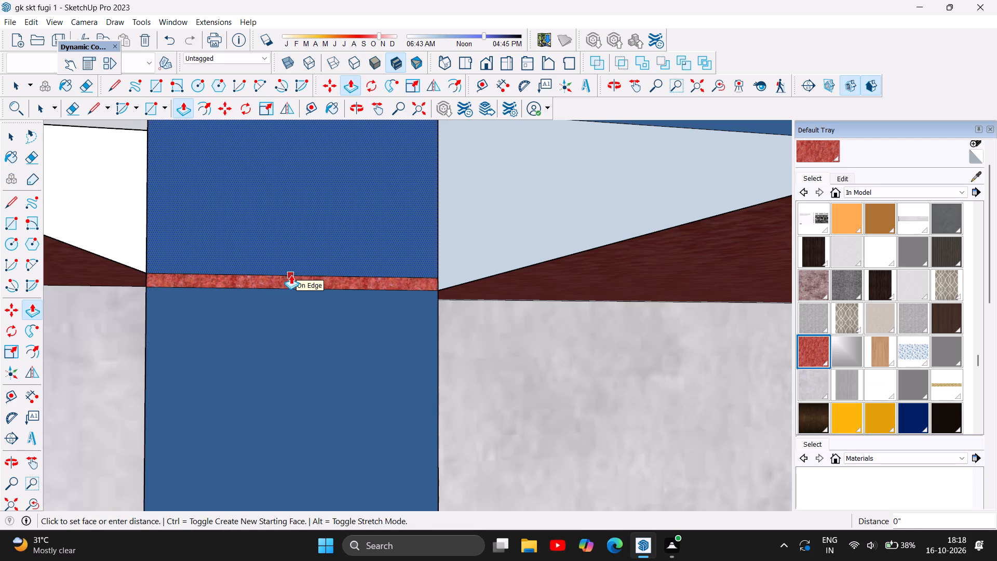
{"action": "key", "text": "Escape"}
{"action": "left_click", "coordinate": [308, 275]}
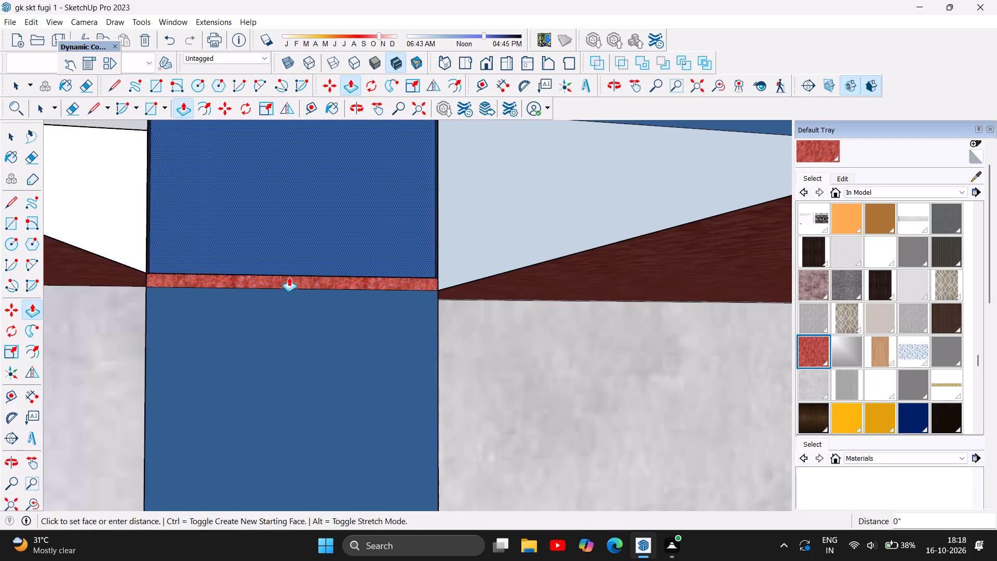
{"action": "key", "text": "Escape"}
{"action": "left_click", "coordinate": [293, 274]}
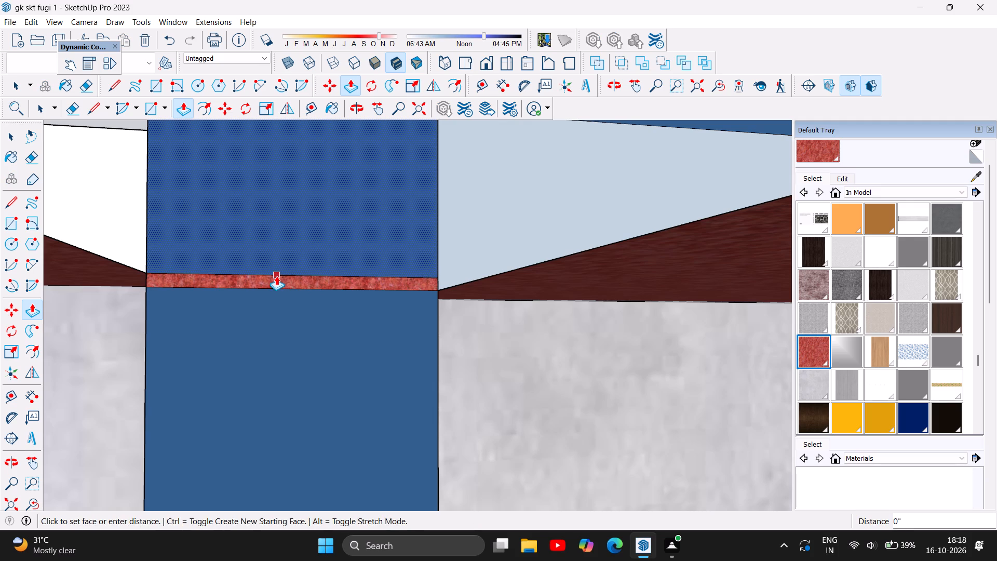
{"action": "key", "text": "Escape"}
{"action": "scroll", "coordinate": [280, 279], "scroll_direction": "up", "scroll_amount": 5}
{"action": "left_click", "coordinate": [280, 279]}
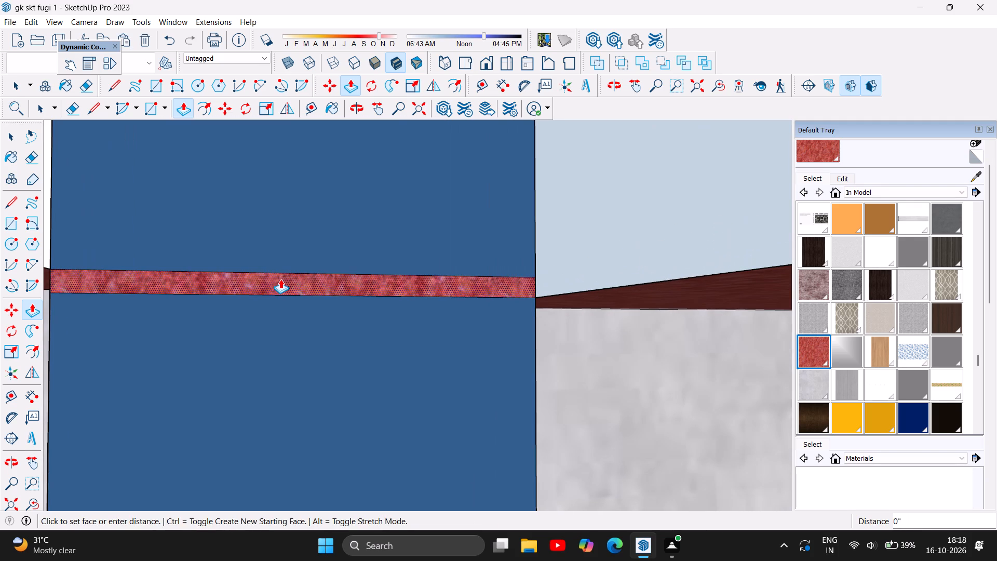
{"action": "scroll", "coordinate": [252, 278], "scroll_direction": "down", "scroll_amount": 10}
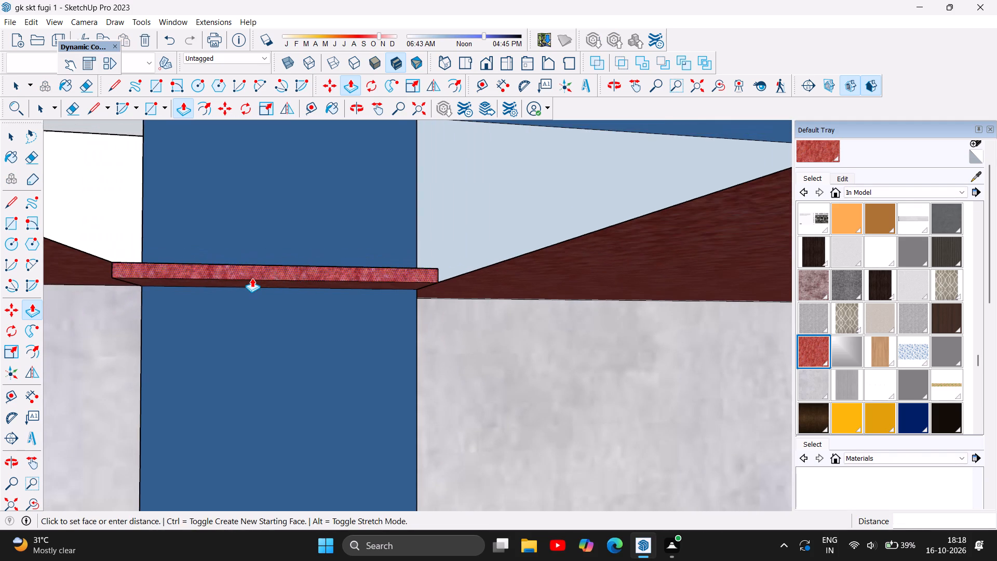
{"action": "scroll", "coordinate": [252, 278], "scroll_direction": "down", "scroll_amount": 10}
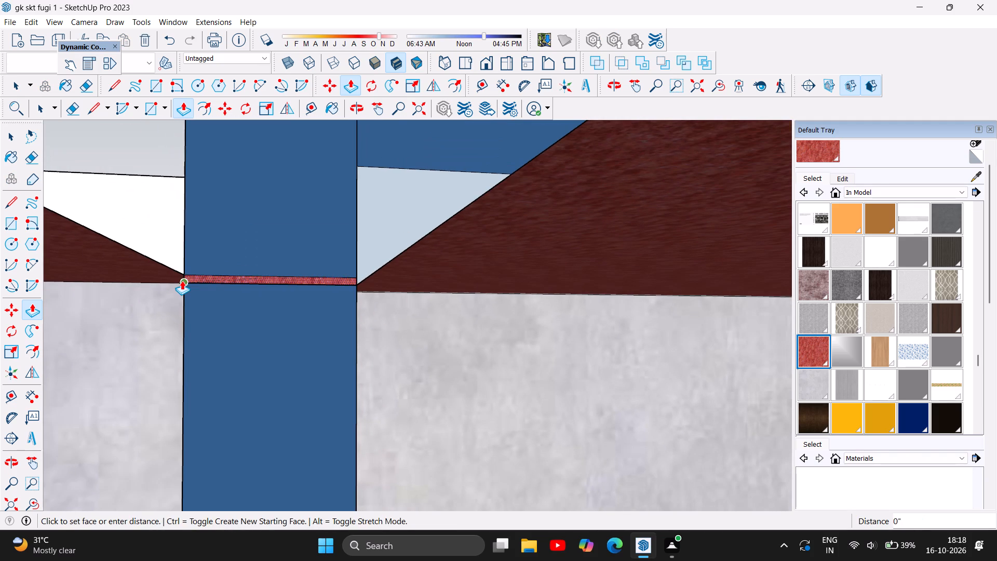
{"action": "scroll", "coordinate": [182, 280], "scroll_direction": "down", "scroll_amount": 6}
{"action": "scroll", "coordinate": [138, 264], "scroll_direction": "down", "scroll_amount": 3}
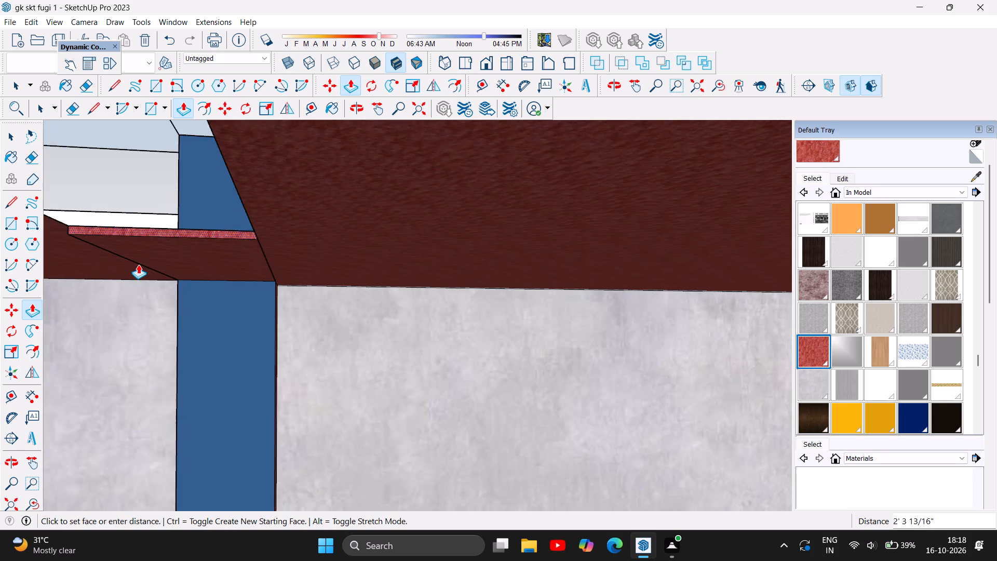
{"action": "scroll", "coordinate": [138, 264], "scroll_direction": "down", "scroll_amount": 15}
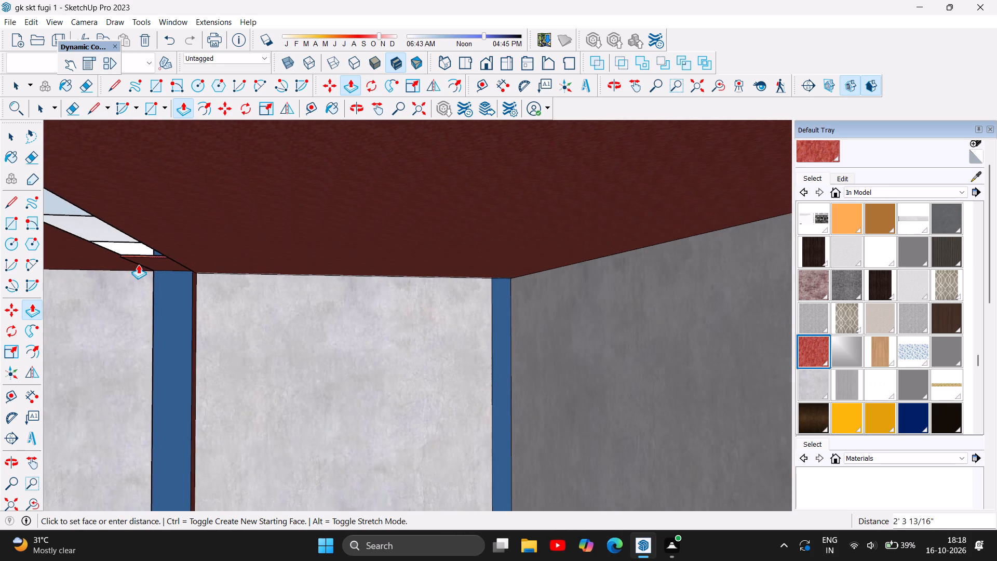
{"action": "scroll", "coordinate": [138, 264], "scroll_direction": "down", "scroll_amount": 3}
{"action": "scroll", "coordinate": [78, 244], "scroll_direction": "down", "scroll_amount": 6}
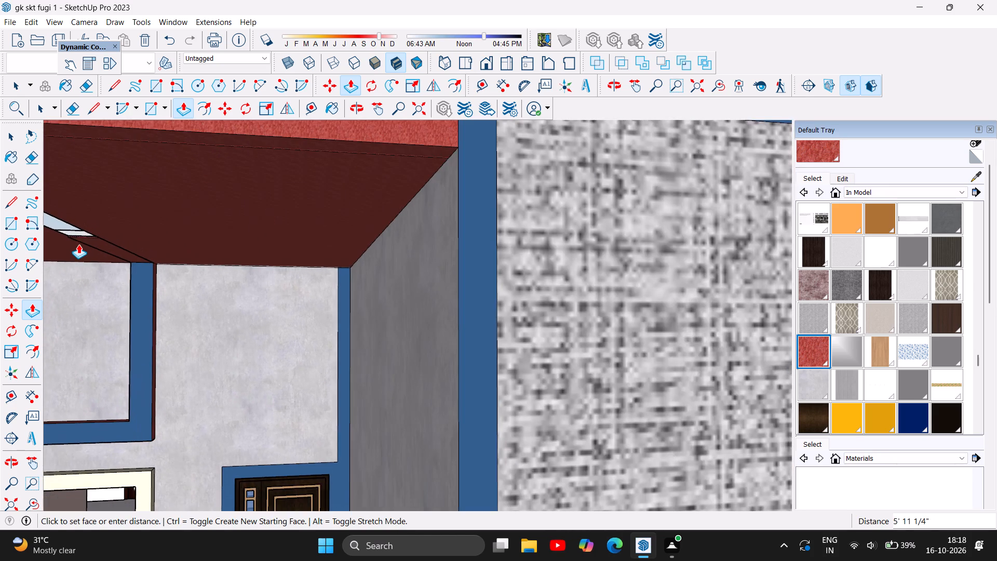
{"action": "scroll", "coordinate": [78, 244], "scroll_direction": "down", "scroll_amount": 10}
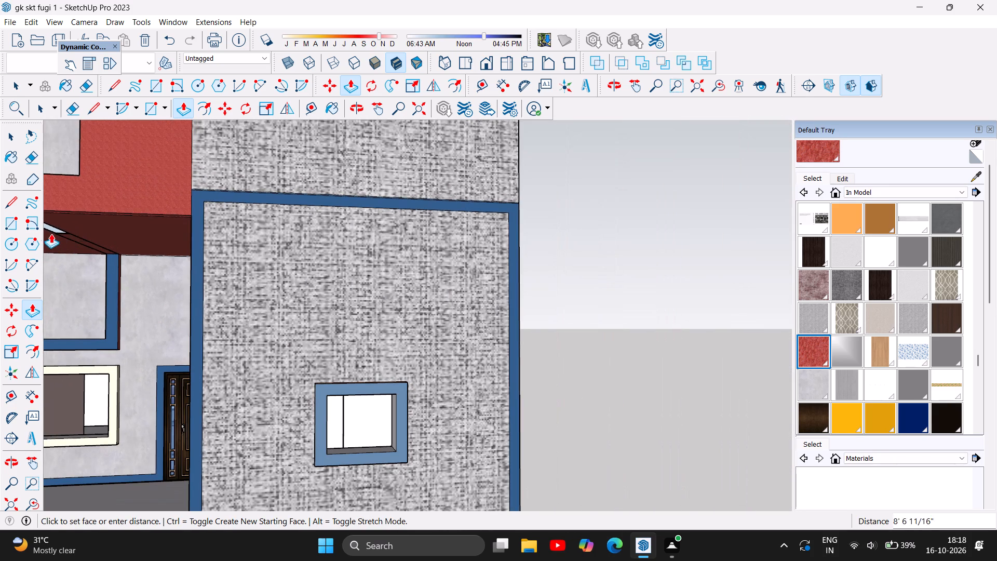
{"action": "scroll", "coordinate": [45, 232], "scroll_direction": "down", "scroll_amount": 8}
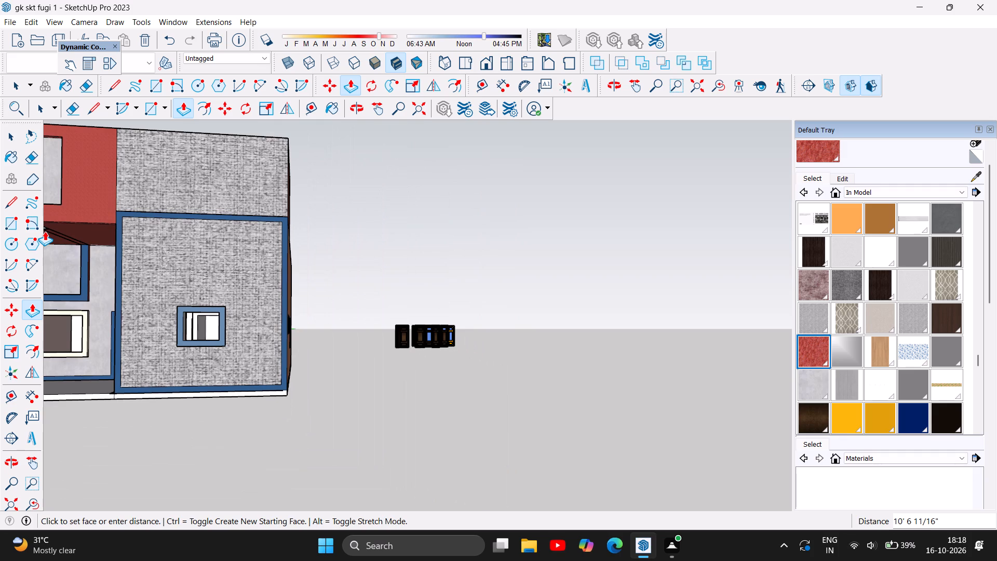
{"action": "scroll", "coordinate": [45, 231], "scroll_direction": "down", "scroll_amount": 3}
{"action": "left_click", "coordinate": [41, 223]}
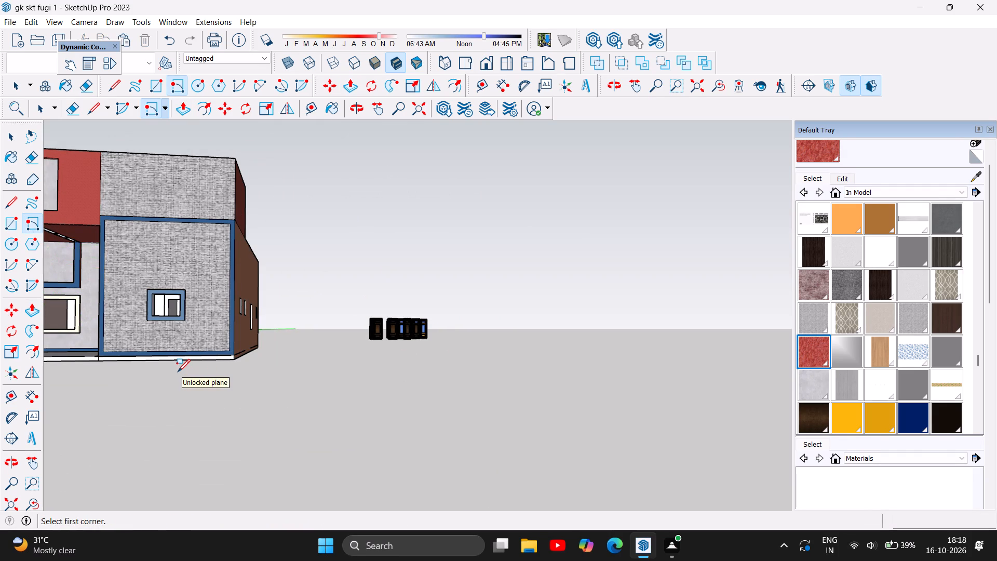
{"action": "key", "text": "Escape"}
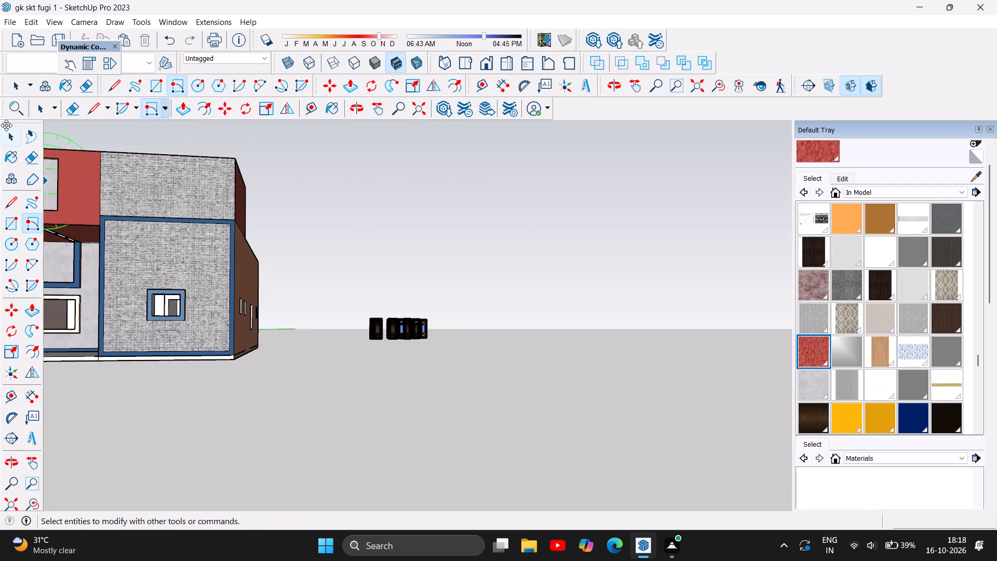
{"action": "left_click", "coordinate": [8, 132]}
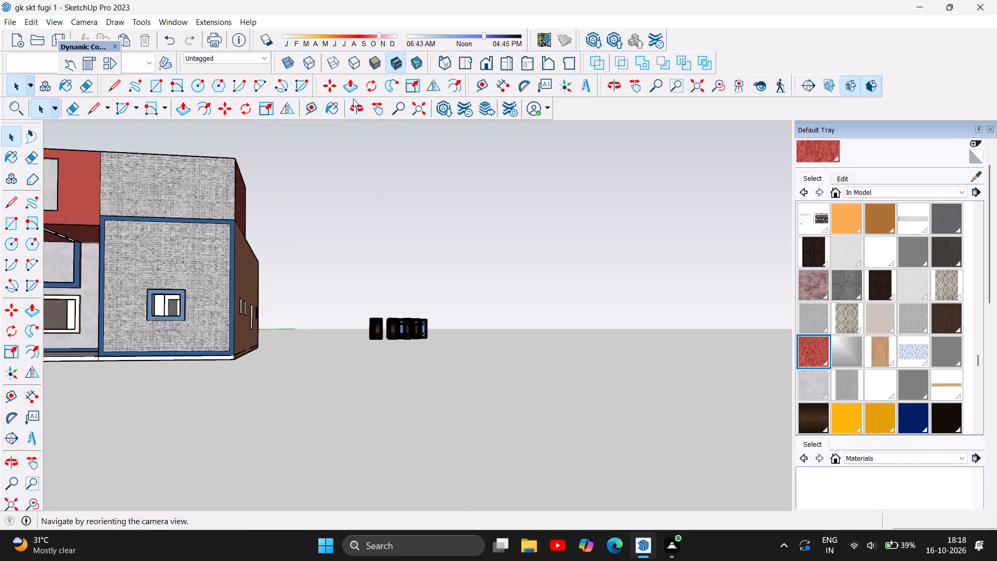
Examine the porch soffit gap and the whole front elevation, including the grey textured block, from several angles.
{"action": "left_click", "coordinate": [352, 112]}
{"action": "left_click_drag", "start_coordinate": [244, 398], "coordinate": [365, 427]}
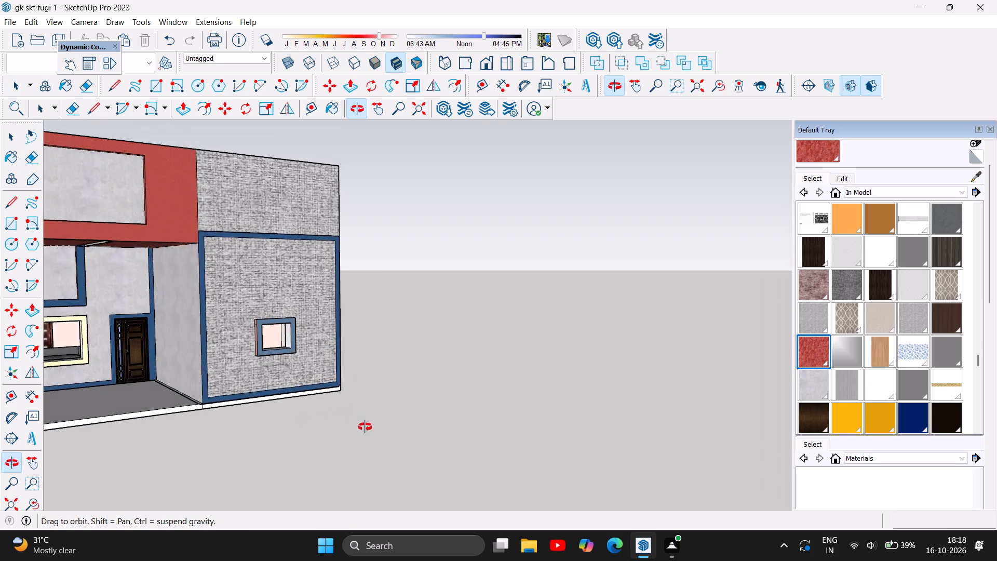
{"action": "left_click_drag", "start_coordinate": [365, 427], "coordinate": [377, 435]}
{"action": "scroll", "coordinate": [147, 288], "scroll_direction": "up", "scroll_amount": 4}
{"action": "left_click_drag", "start_coordinate": [118, 345], "coordinate": [123, 306]}
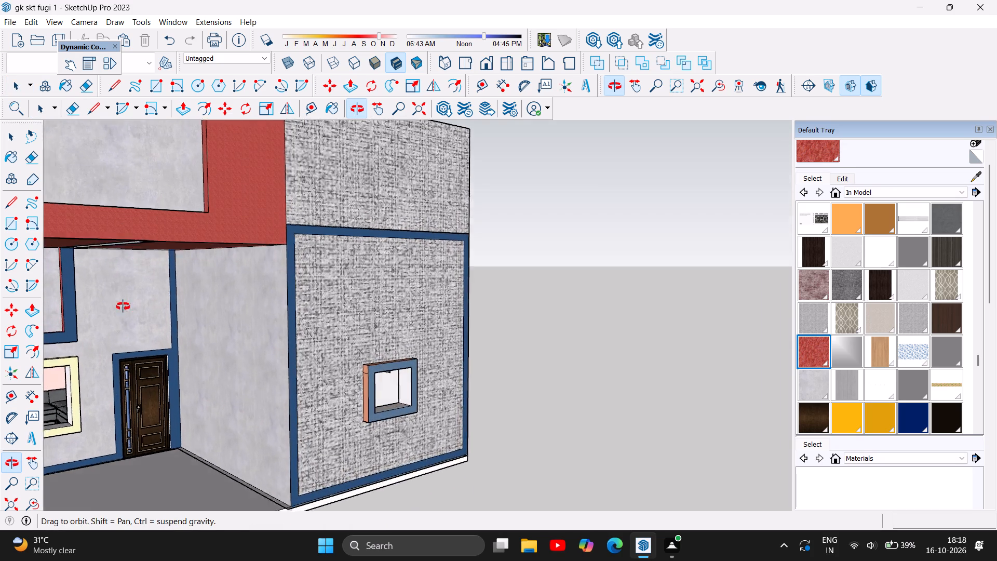
{"action": "left_click_drag", "start_coordinate": [123, 306], "coordinate": [52, 264]}
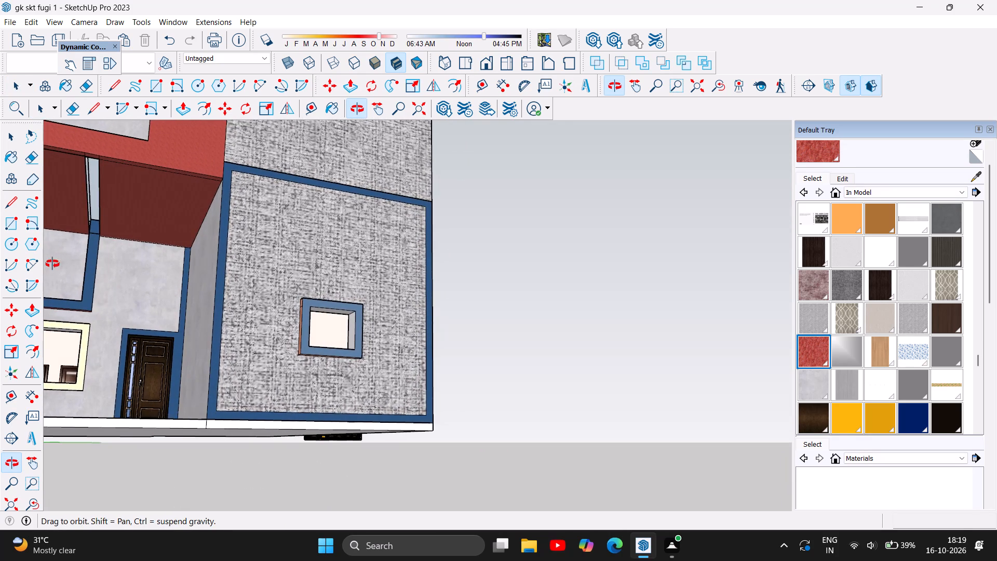
{"action": "left_click_drag", "start_coordinate": [52, 264], "coordinate": [71, 330]}
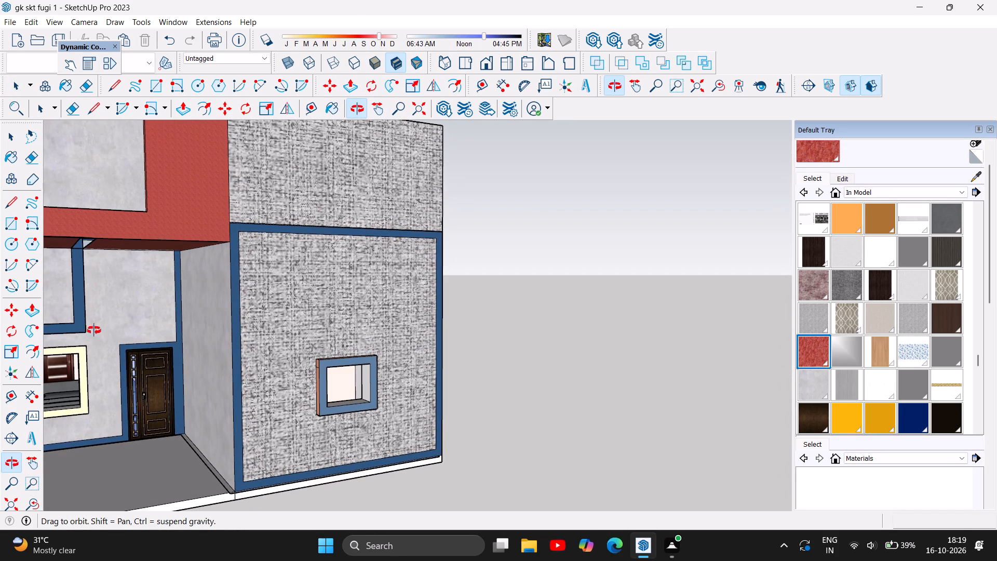
{"action": "left_click_drag", "start_coordinate": [134, 322], "coordinate": [85, 316]}
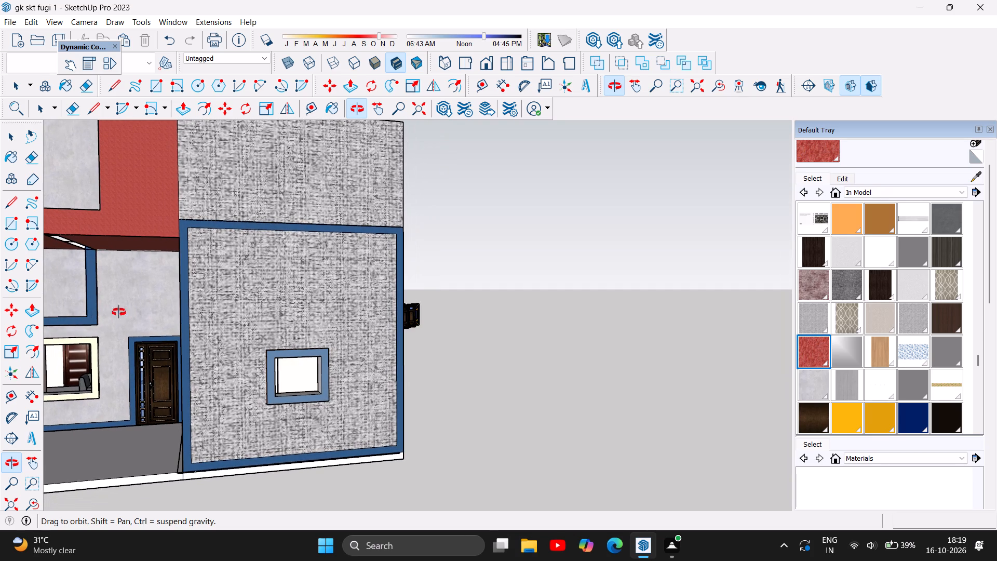
{"action": "scroll", "coordinate": [174, 303], "scroll_direction": "down", "scroll_amount": 5}
{"action": "left_click_drag", "start_coordinate": [99, 340], "coordinate": [239, 351]}
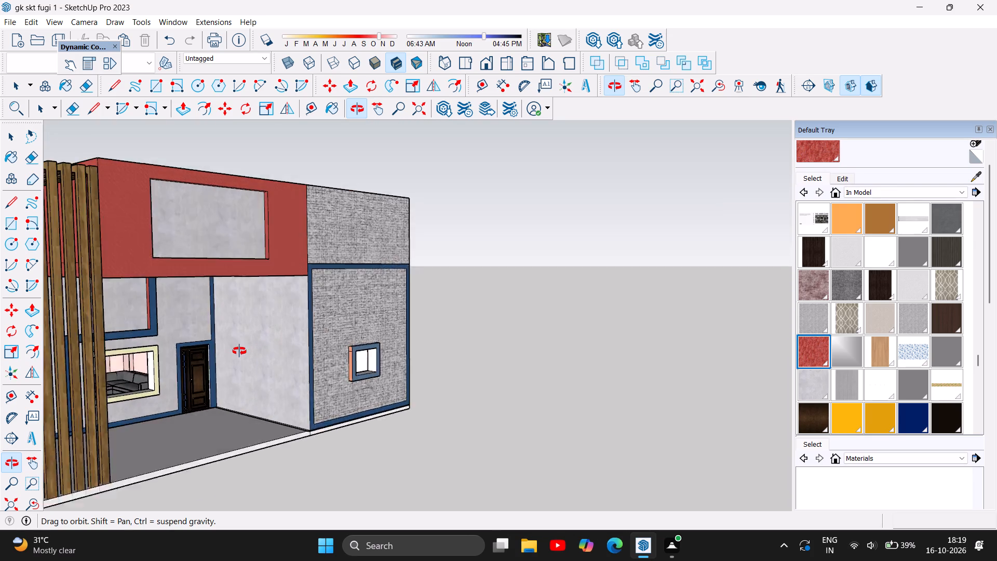
{"action": "left_click_drag", "start_coordinate": [239, 351], "coordinate": [158, 367]}
{"action": "scroll", "coordinate": [158, 367], "scroll_direction": "down", "scroll_amount": 6}
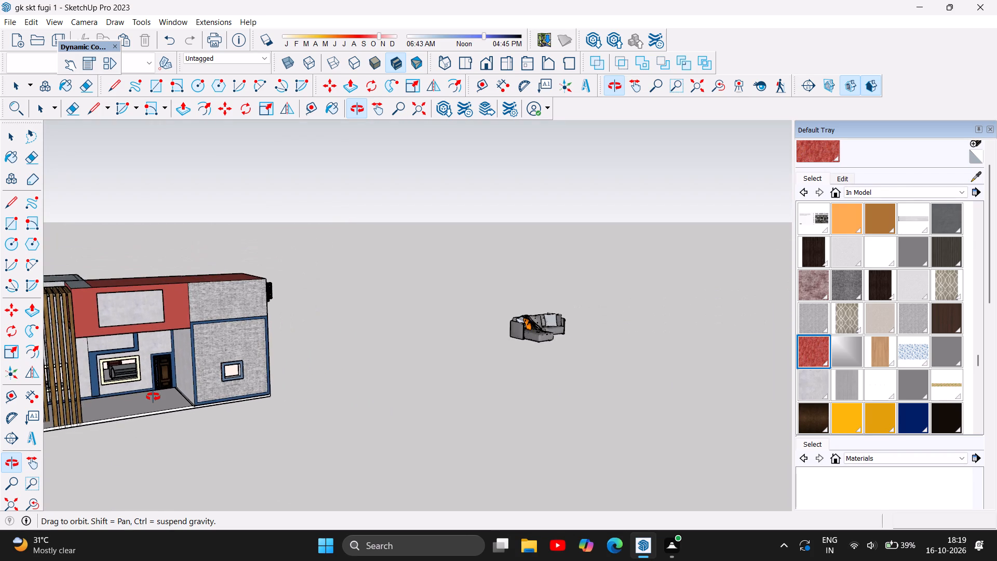
{"action": "scroll", "coordinate": [153, 397], "scroll_direction": "down", "scroll_amount": 7}
{"action": "left_click_drag", "start_coordinate": [133, 397], "coordinate": [265, 458]}
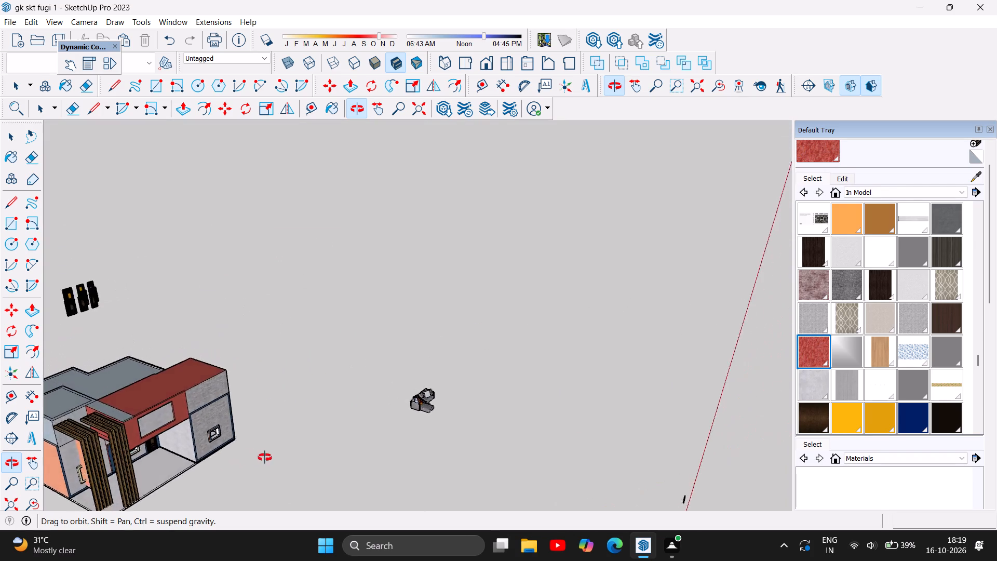
{"action": "left_click_drag", "start_coordinate": [265, 458], "coordinate": [126, 382]}
{"action": "scroll", "coordinate": [117, 366], "scroll_direction": "up", "scroll_amount": 4}
{"action": "scroll", "coordinate": [65, 392], "scroll_direction": "up", "scroll_amount": 7}
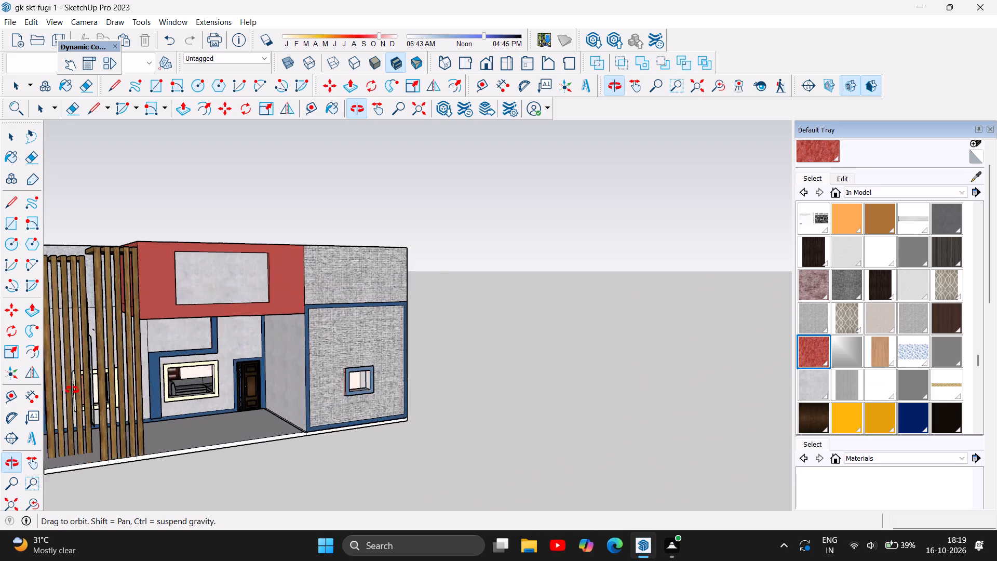
{"action": "scroll", "coordinate": [72, 390], "scroll_direction": "up", "scroll_amount": 1}
{"action": "left_click_drag", "start_coordinate": [225, 416], "coordinate": [122, 400]}
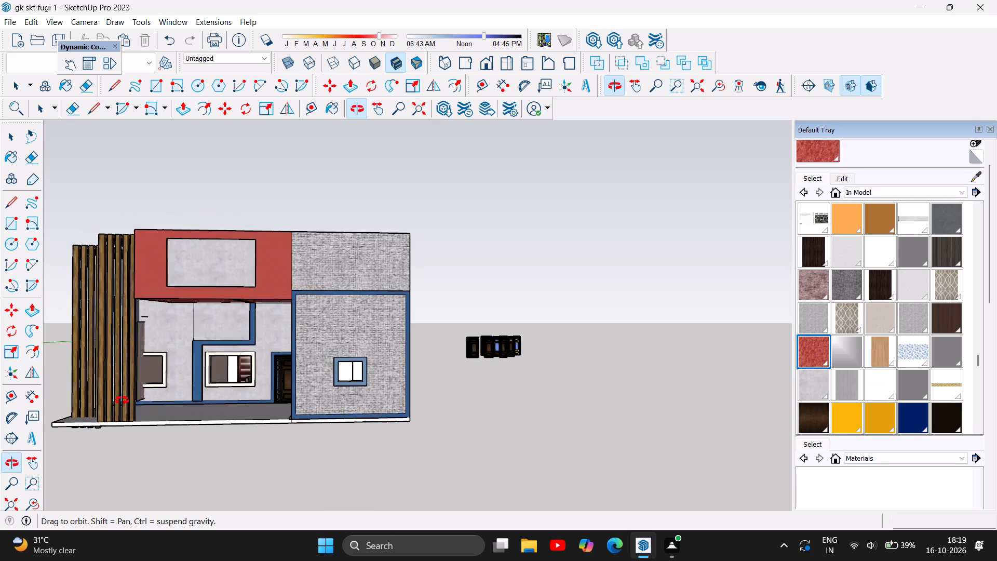
{"action": "left_click_drag", "start_coordinate": [122, 400], "coordinate": [147, 421]}
{"action": "scroll", "coordinate": [397, 265], "scroll_direction": "up", "scroll_amount": 6}
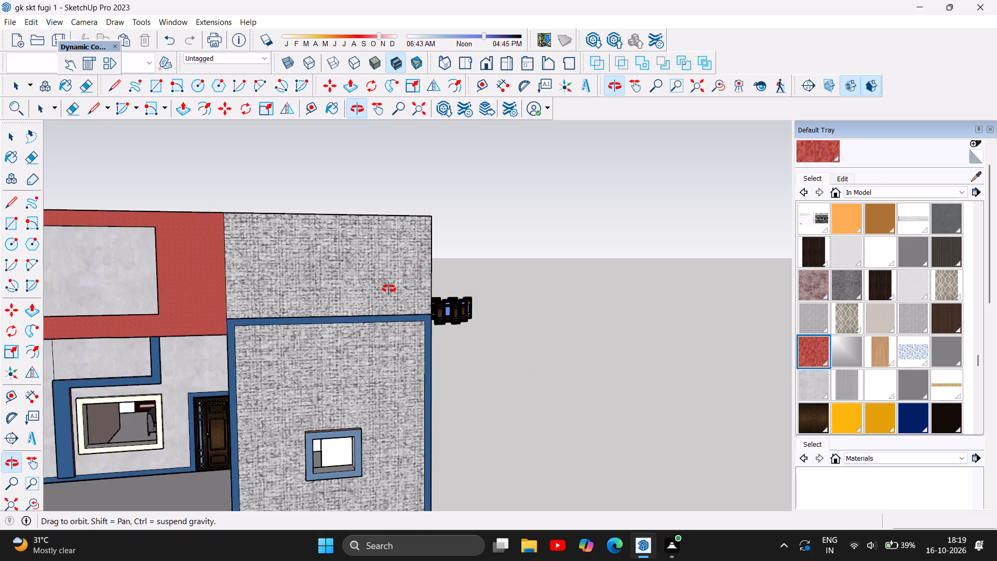
Extrude the blue frame on the front of the grey textured block outward by about 8 7/8".
{"action": "scroll", "coordinate": [389, 289], "scroll_direction": "up", "scroll_amount": 2}
{"action": "left_click_drag", "start_coordinate": [308, 342], "coordinate": [306, 474]}
{"action": "left_click_drag", "start_coordinate": [281, 433], "coordinate": [280, 476]}
{"action": "scroll", "coordinate": [275, 488], "scroll_direction": "up", "scroll_amount": 9}
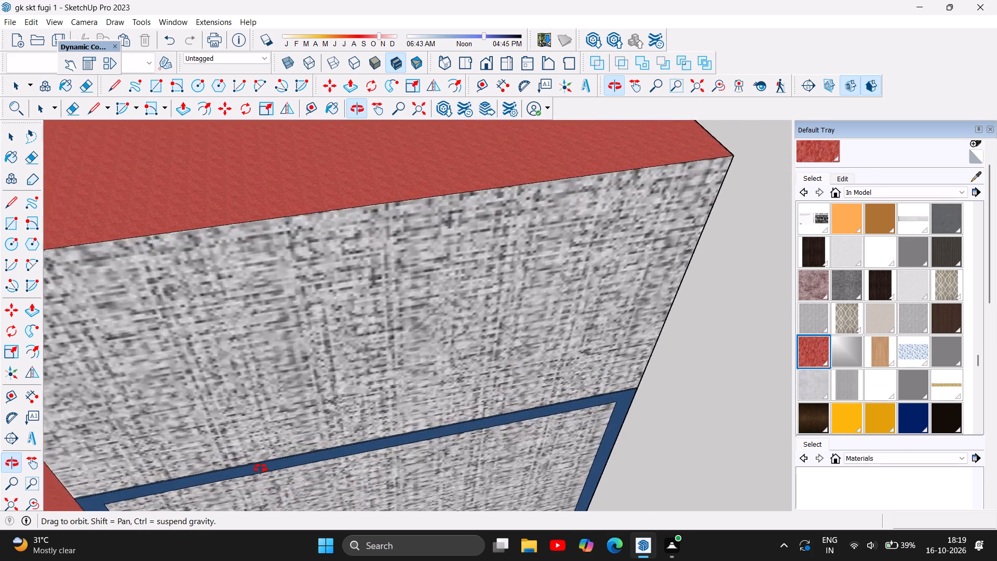
{"action": "scroll", "coordinate": [261, 469], "scroll_direction": "up", "scroll_amount": 2}
{"action": "scroll", "coordinate": [282, 401], "scroll_direction": "down", "scroll_amount": 17}
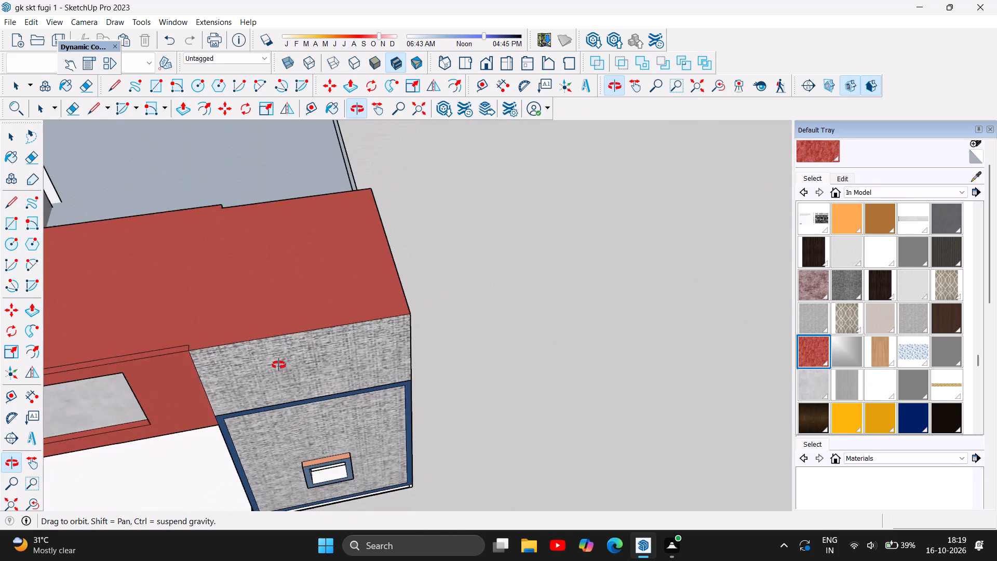
{"action": "scroll", "coordinate": [273, 431], "scroll_direction": "up", "scroll_amount": 4}
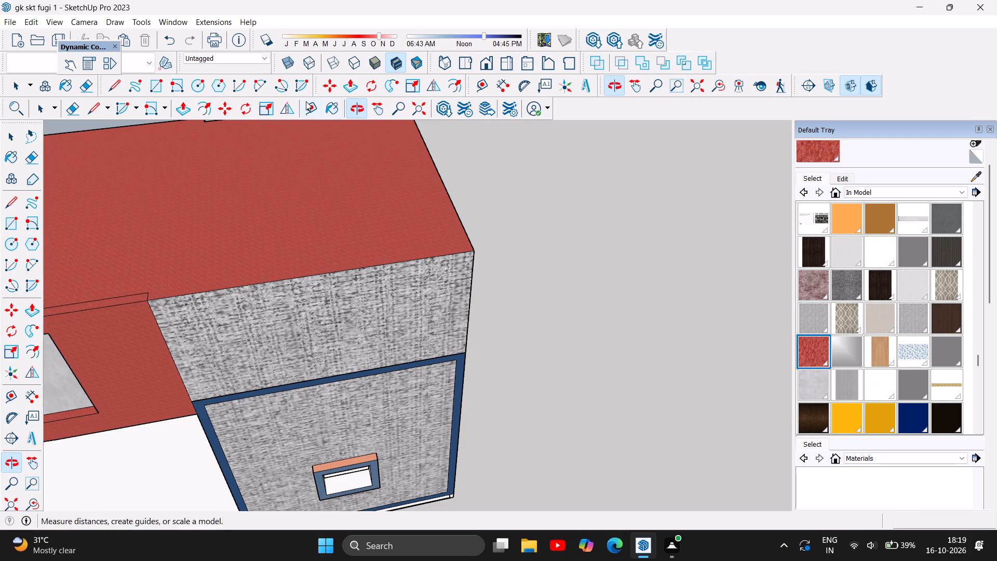
{"action": "left_click", "coordinate": [348, 86]}
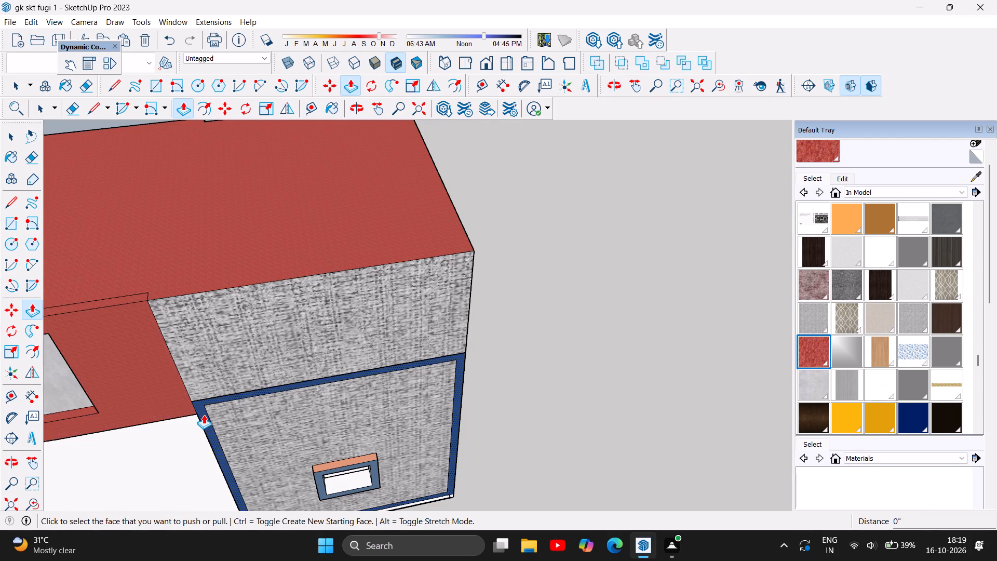
{"action": "left_click", "coordinate": [204, 415]}
{"action": "left_click", "coordinate": [206, 426]}
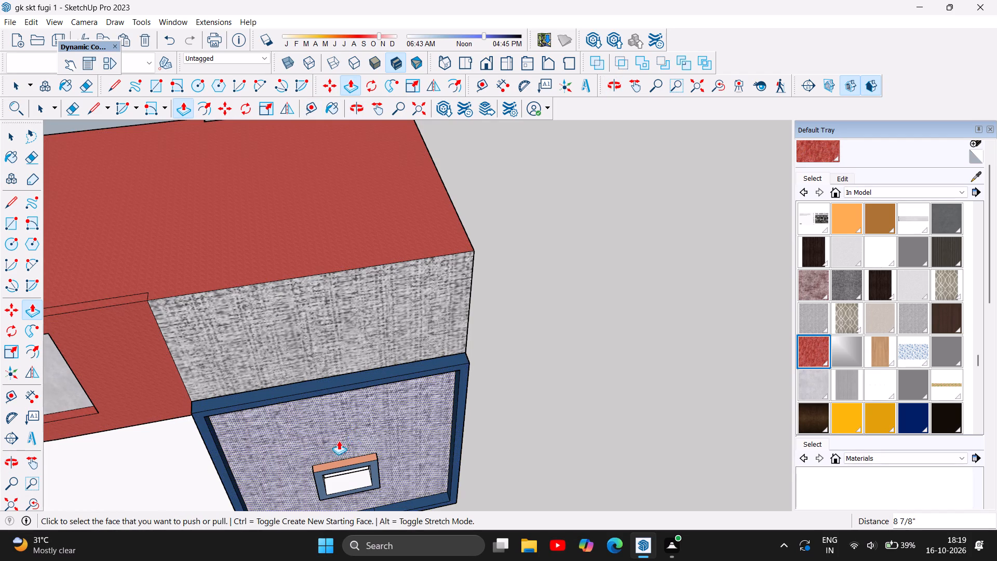
Extrude the top face of the blue frame upward by about 7' 2 1/2" to the red roof's level.
{"action": "scroll", "coordinate": [328, 364], "scroll_direction": "up", "scroll_amount": 5}
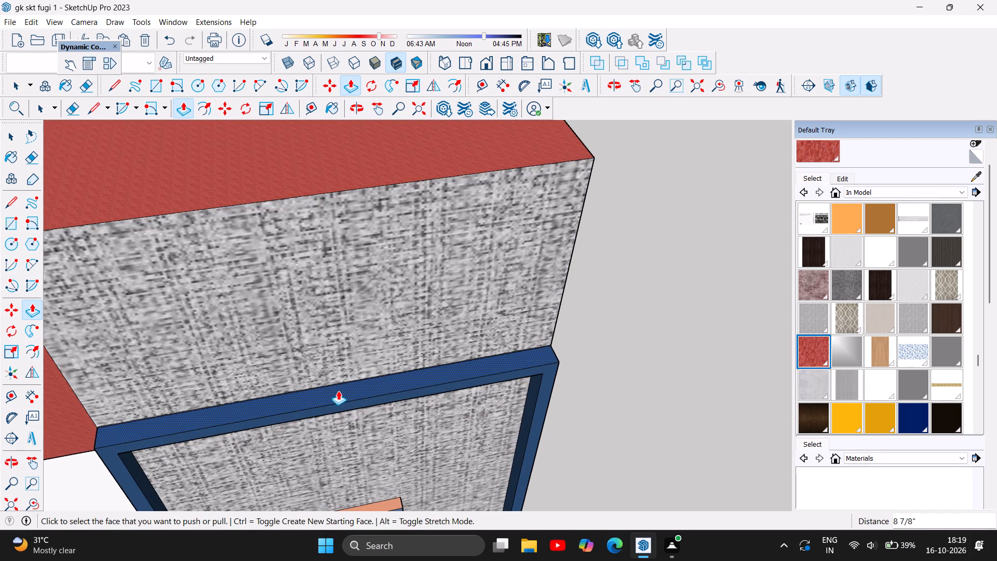
{"action": "left_click", "coordinate": [338, 391]}
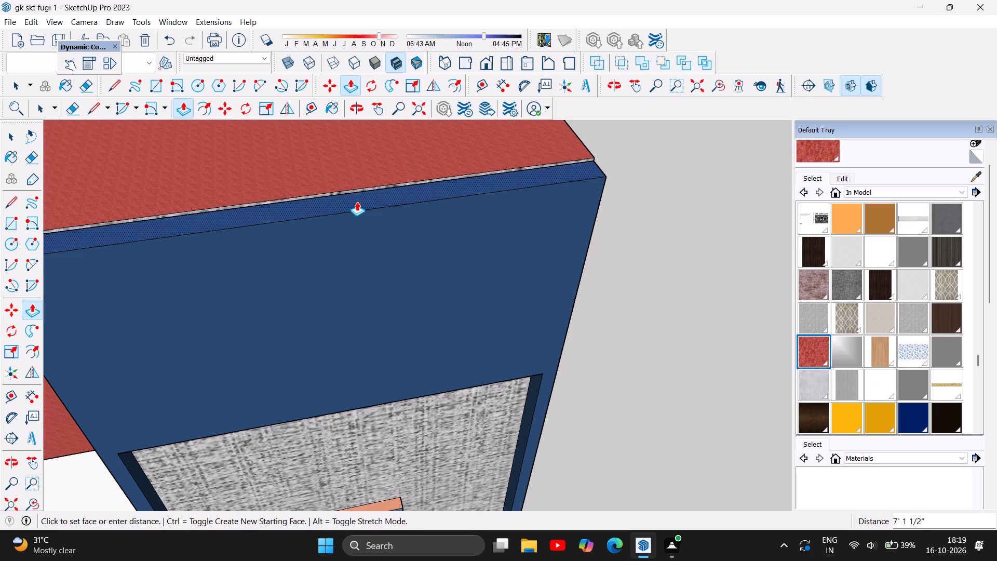
{"action": "left_click", "coordinate": [359, 198]}
{"action": "scroll", "coordinate": [512, 270], "scroll_direction": "down", "scroll_amount": 5}
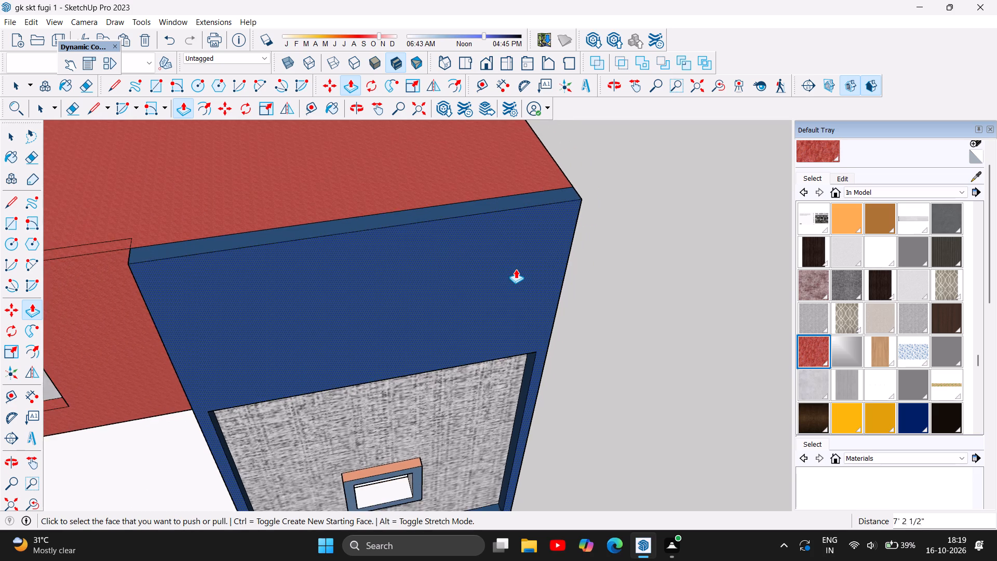
{"action": "scroll", "coordinate": [516, 269], "scroll_direction": "down", "scroll_amount": 18}
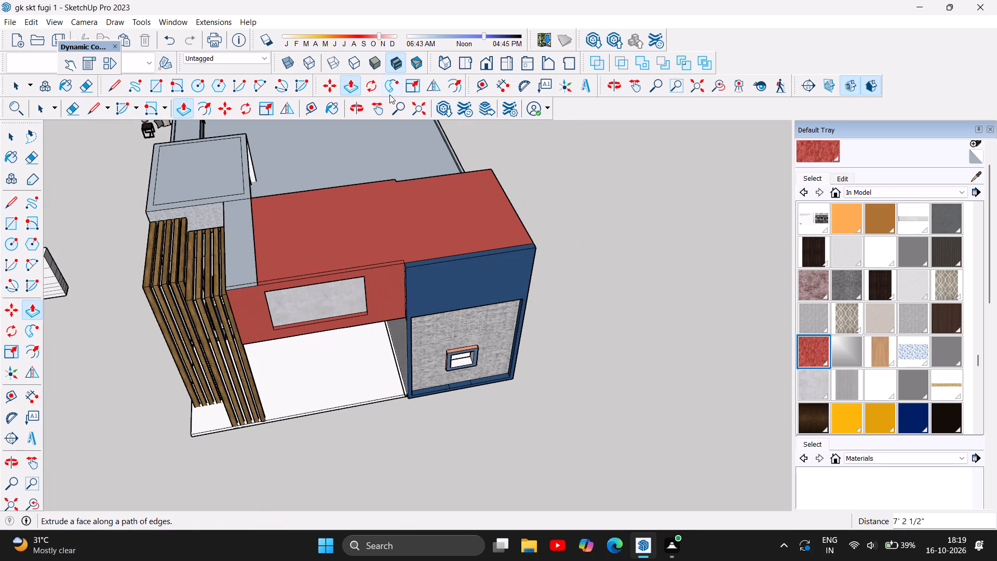
{"action": "left_click", "coordinate": [355, 106]}
{"action": "left_click_drag", "start_coordinate": [481, 415], "coordinate": [435, 237]}
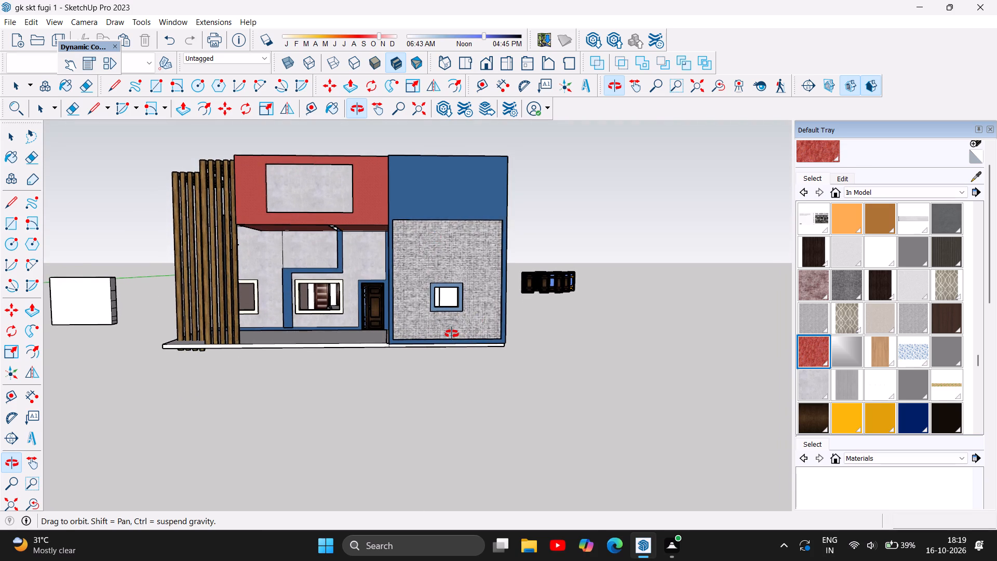
Delete the two short stray edges crossing the inner bottom face of the blue frame around the grey textured block.
{"action": "scroll", "coordinate": [452, 334], "scroll_direction": "up", "scroll_amount": 8}
{"action": "left_click_drag", "start_coordinate": [443, 391], "coordinate": [440, 466]}
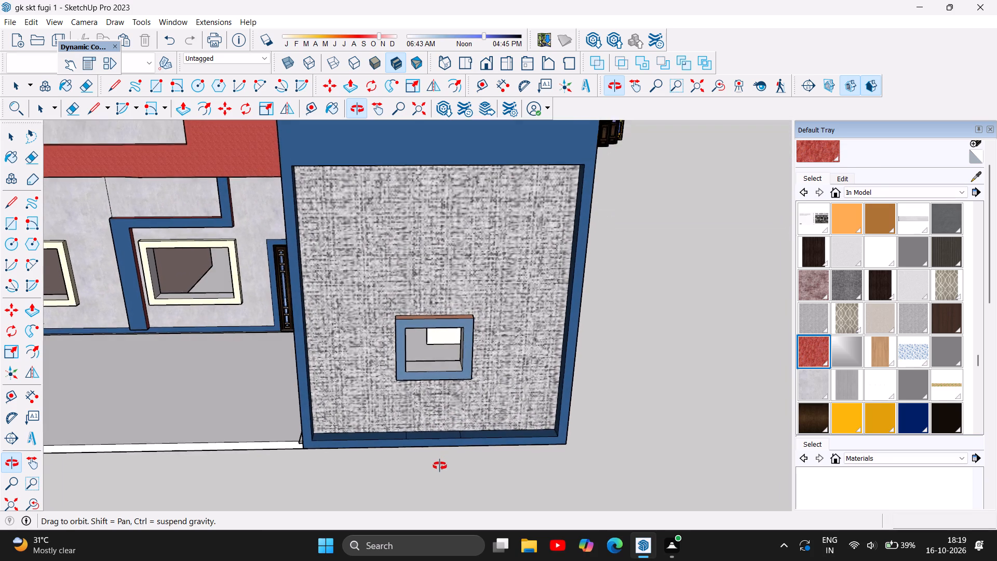
{"action": "left_click_drag", "start_coordinate": [440, 466], "coordinate": [440, 466]}
{"action": "scroll", "coordinate": [477, 406], "scroll_direction": "up", "scroll_amount": 2}
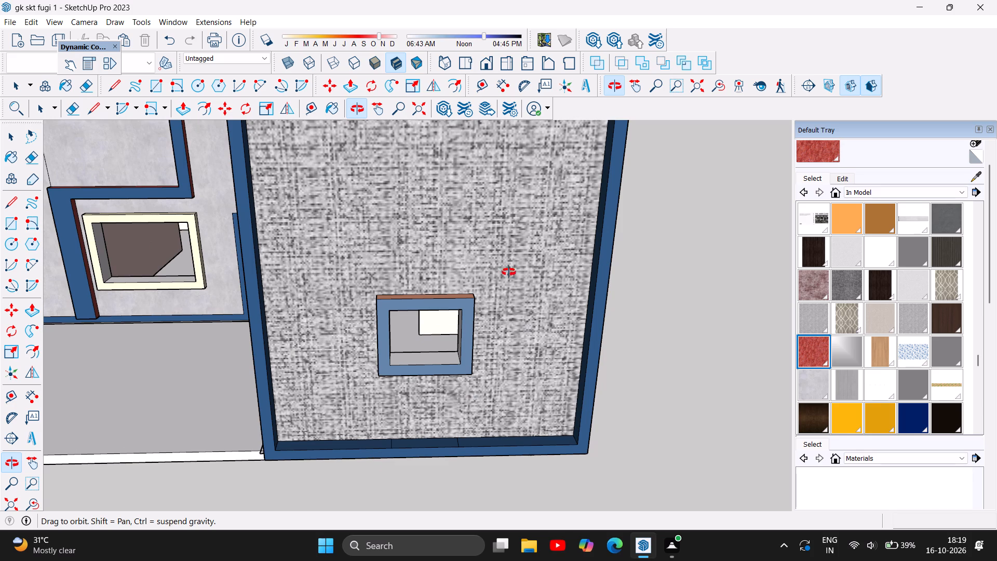
{"action": "left_click", "coordinate": [349, 85]}
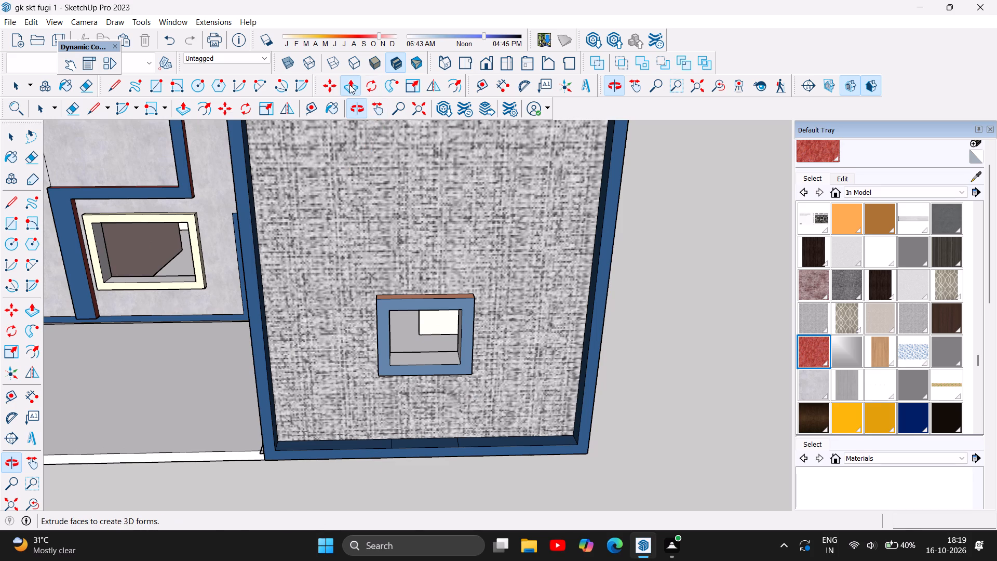
{"action": "scroll", "coordinate": [309, 294], "scroll_direction": "up", "scroll_amount": 3}
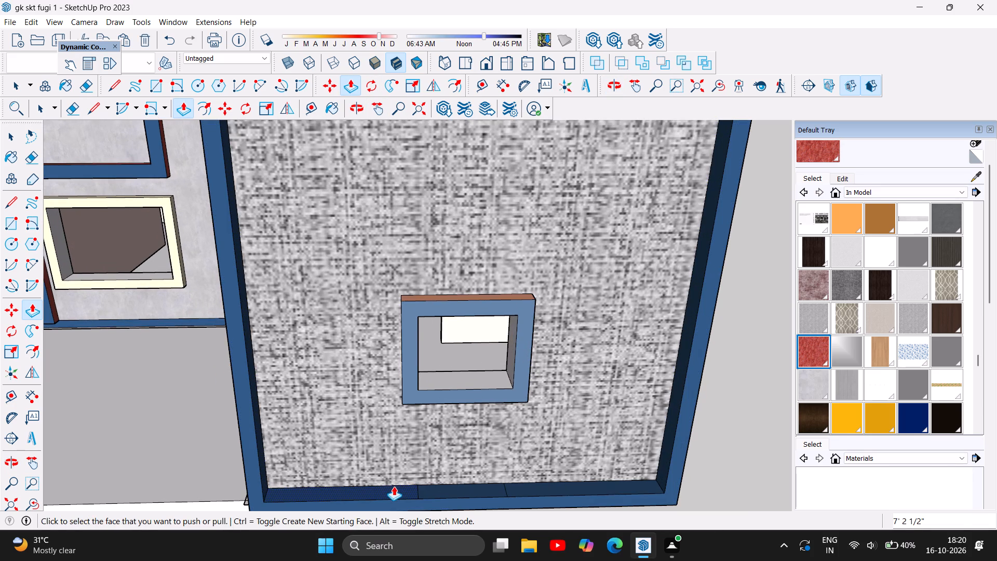
{"action": "left_click", "coordinate": [15, 137]}
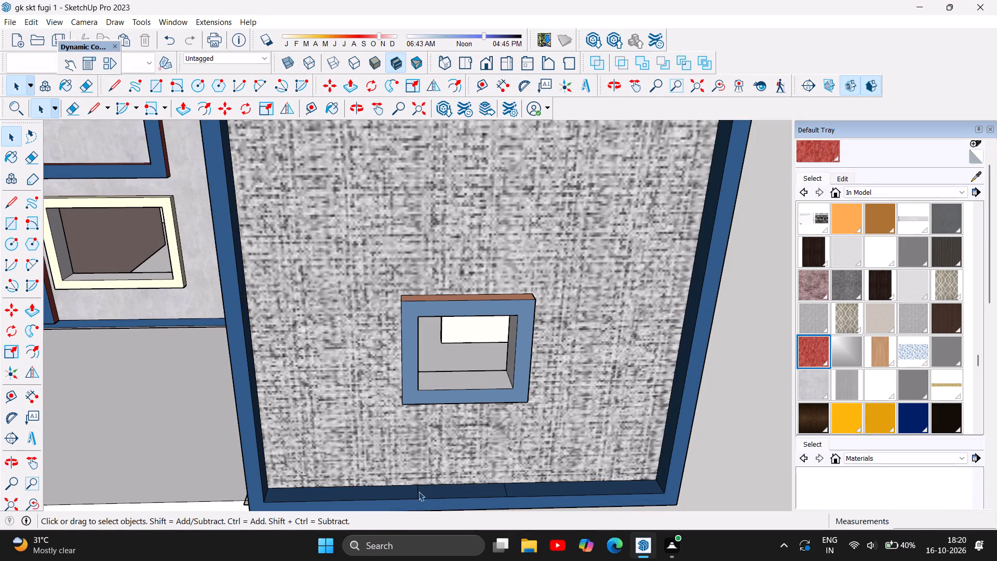
{"action": "left_click", "coordinate": [419, 491]}
{"action": "key", "text": "Delete"}
{"action": "double_click", "coordinate": [505, 491]}
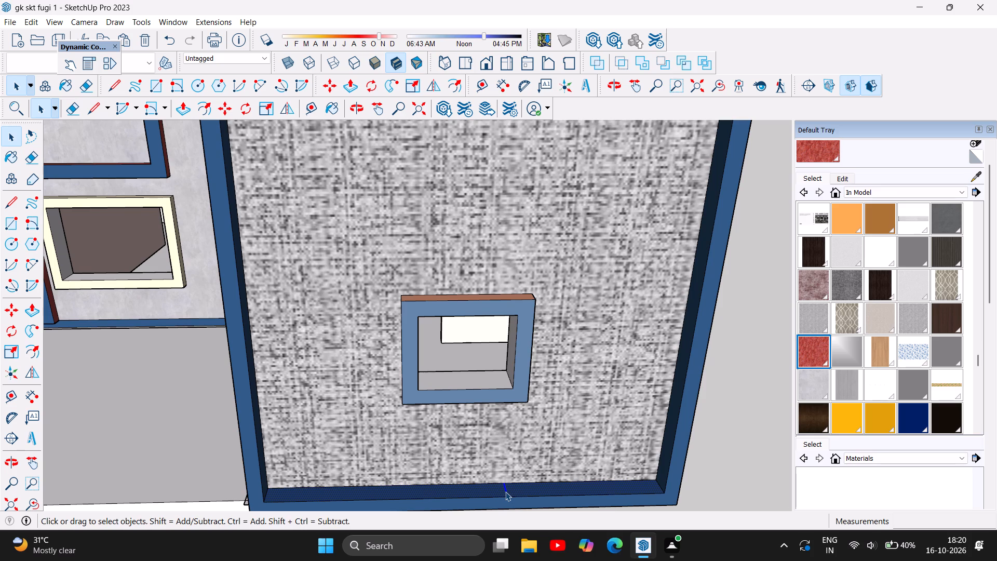
{"action": "key", "text": "Delete"}
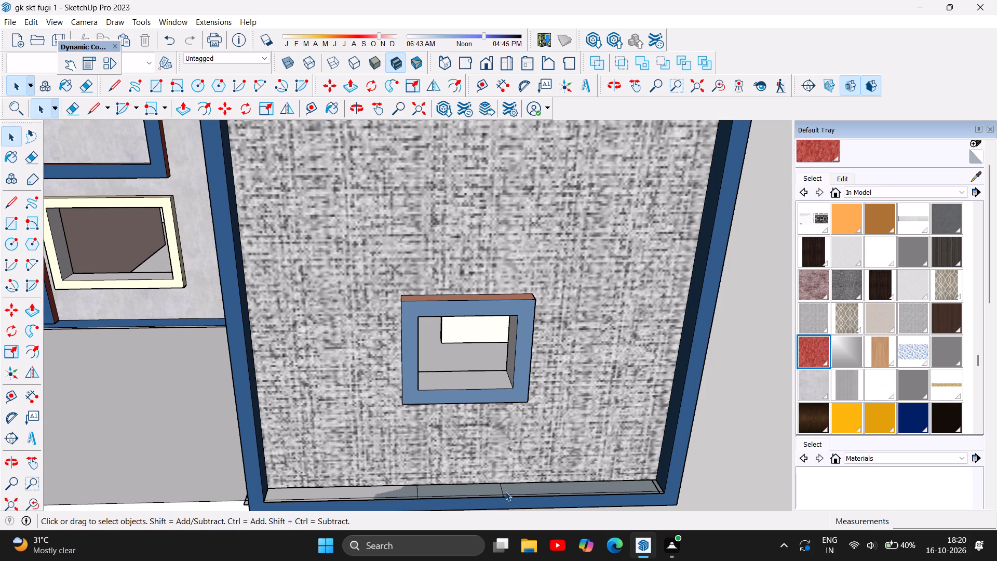
{"action": "key", "text": "ctrl+z"}
{"action": "left_click", "coordinate": [505, 491]}
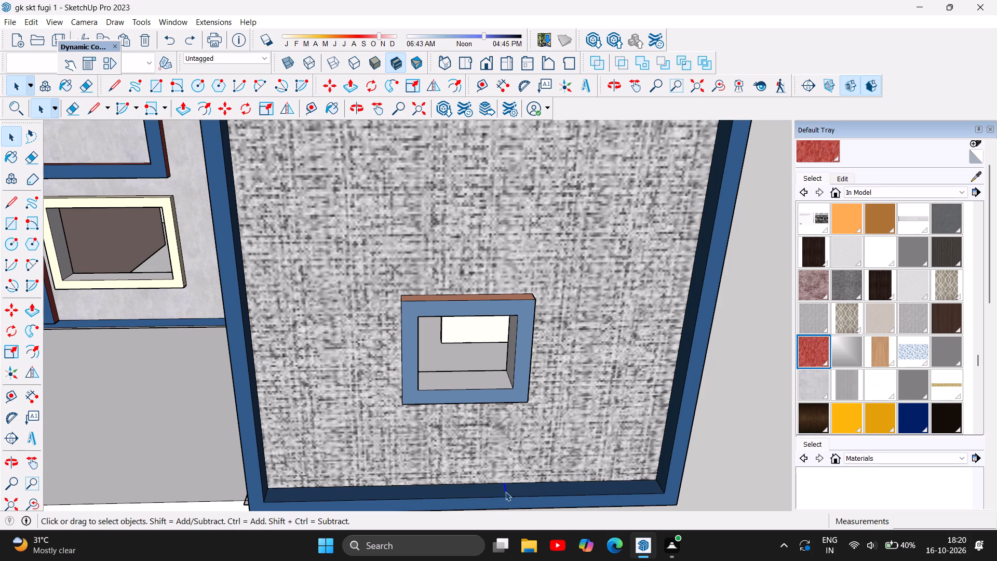
{"action": "key", "text": "Delete"}
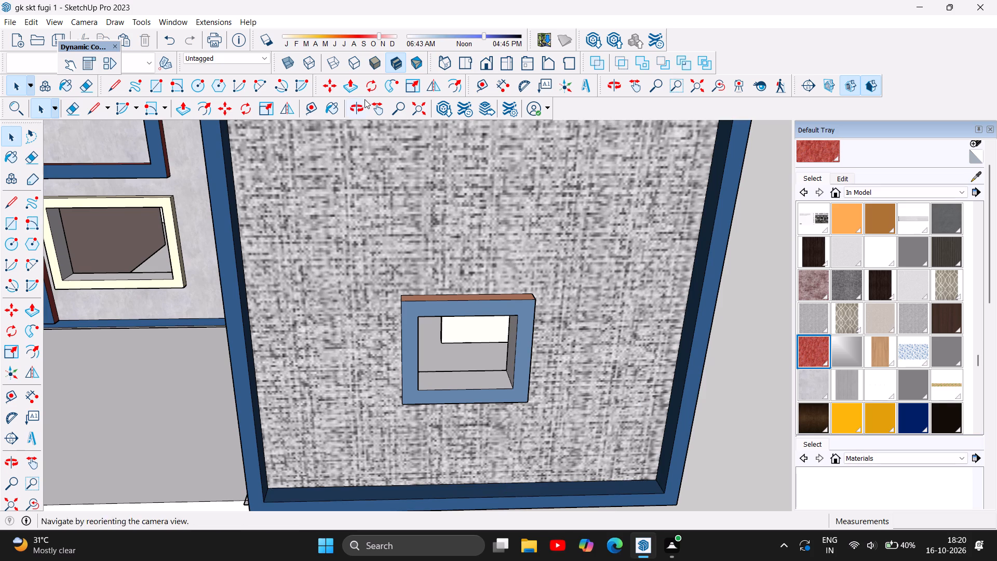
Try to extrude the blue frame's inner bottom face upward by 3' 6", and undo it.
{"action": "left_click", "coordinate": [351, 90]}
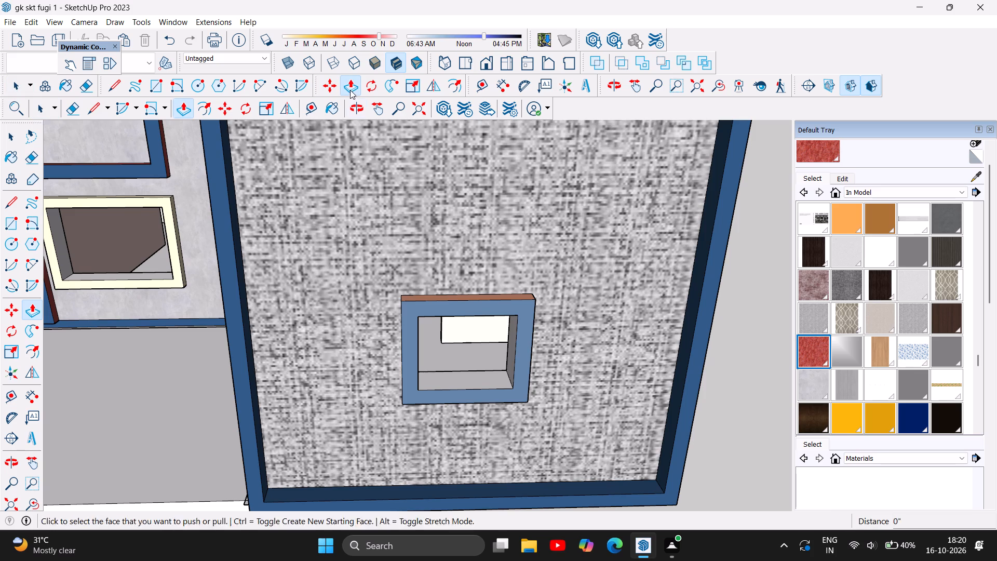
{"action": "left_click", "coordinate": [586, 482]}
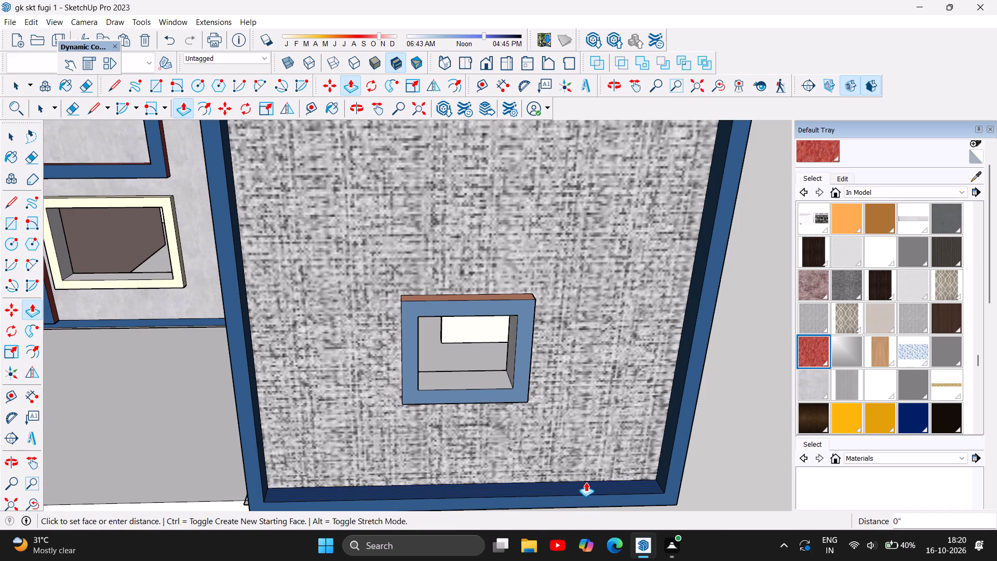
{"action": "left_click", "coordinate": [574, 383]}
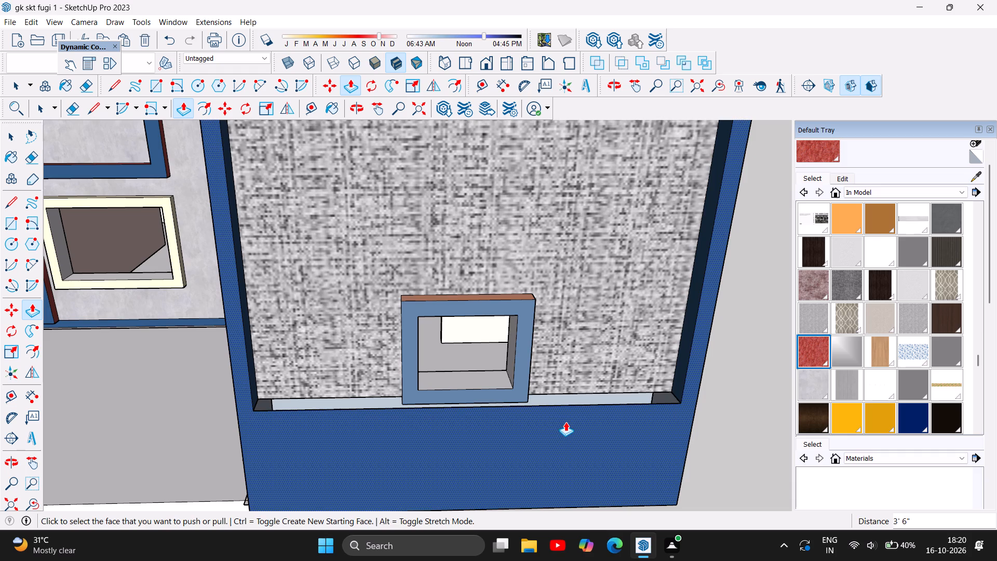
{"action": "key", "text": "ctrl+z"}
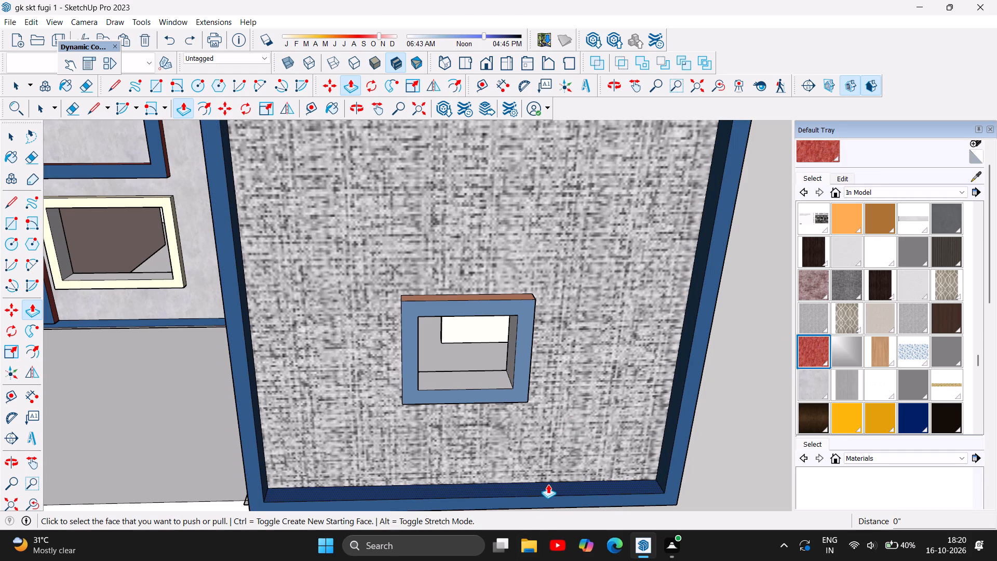
Push the blue frame's inner top face upward by 7' 1 3/8", leaving a thin blue border at the block's top.
{"action": "scroll", "coordinate": [535, 473], "scroll_direction": "down", "scroll_amount": 9}
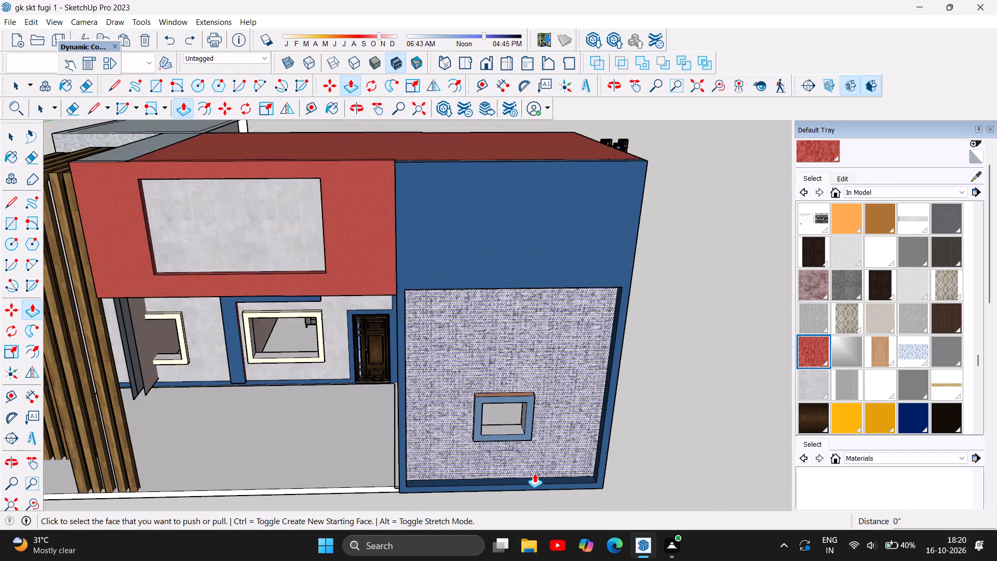
{"action": "scroll", "coordinate": [534, 473], "scroll_direction": "down", "scroll_amount": 1}
{"action": "scroll", "coordinate": [545, 333], "scroll_direction": "up", "scroll_amount": 4}
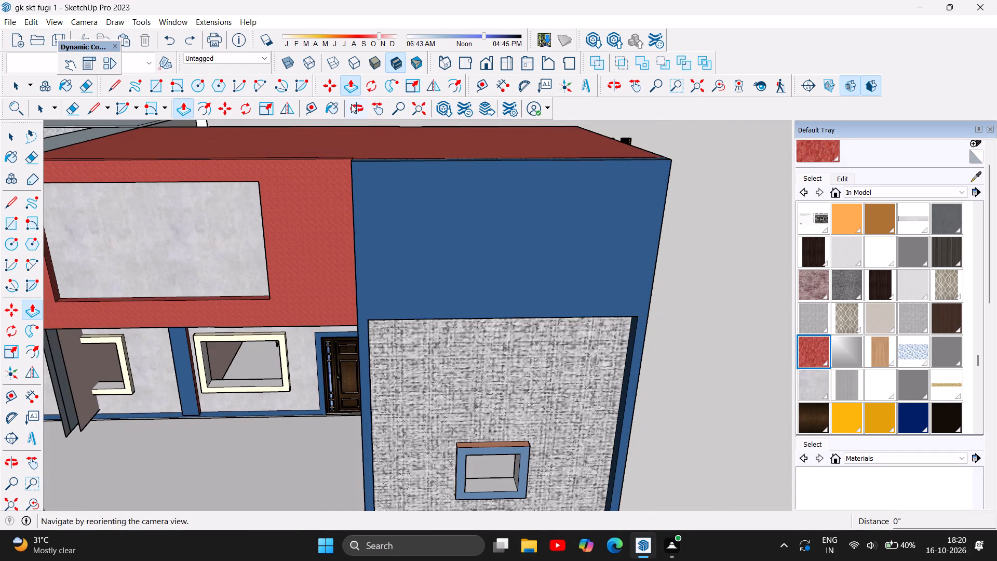
{"action": "left_click", "coordinate": [351, 104]}
{"action": "left_click_drag", "start_coordinate": [215, 338], "coordinate": [250, 237]}
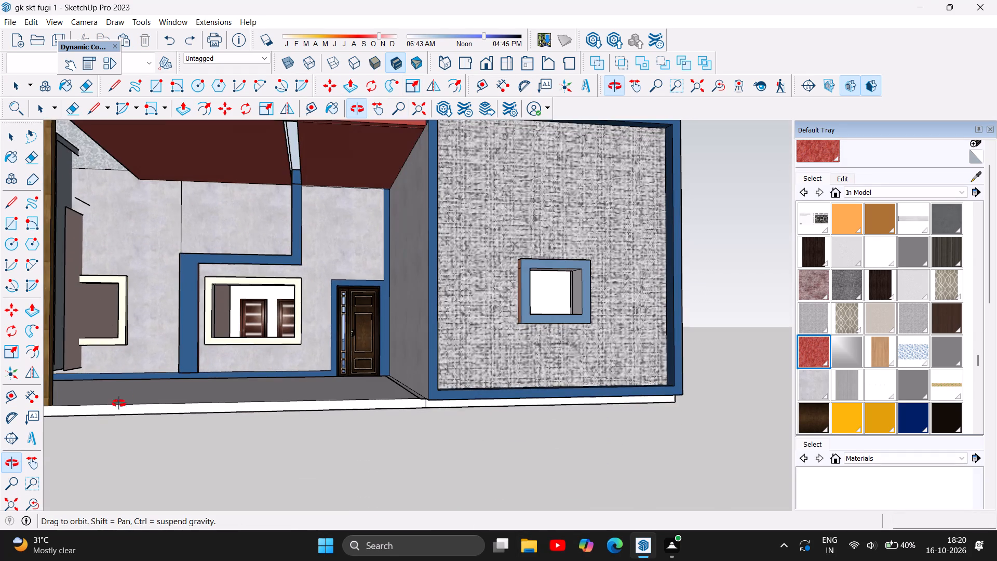
{"action": "scroll", "coordinate": [109, 426], "scroll_direction": "down", "scroll_amount": 5}
{"action": "scroll", "coordinate": [149, 441], "scroll_direction": "down", "scroll_amount": 6}
{"action": "scroll", "coordinate": [316, 260], "scroll_direction": "up", "scroll_amount": 2}
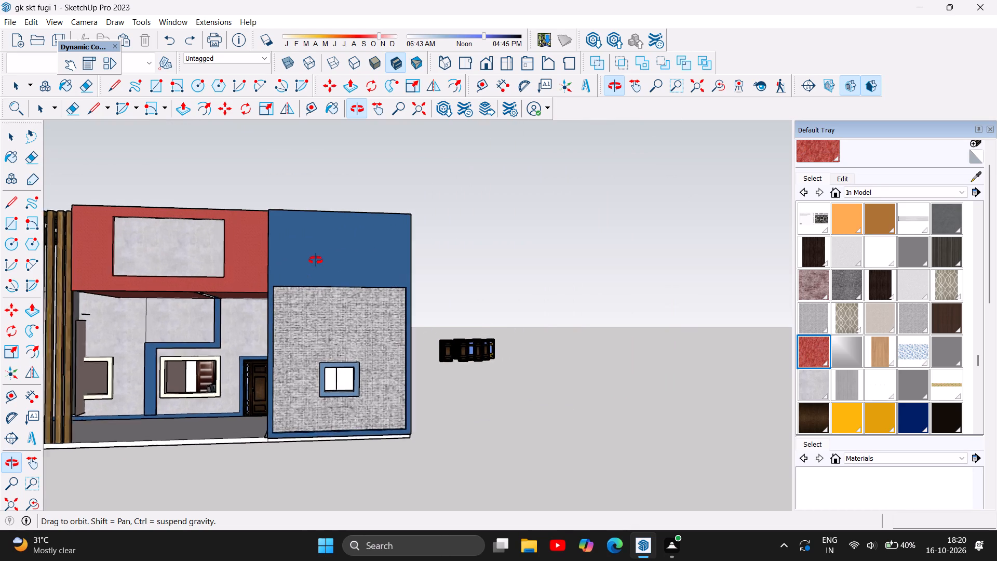
{"action": "scroll", "coordinate": [316, 260], "scroll_direction": "up", "scroll_amount": 5}
{"action": "left_click_drag", "start_coordinate": [348, 413], "coordinate": [359, 317]}
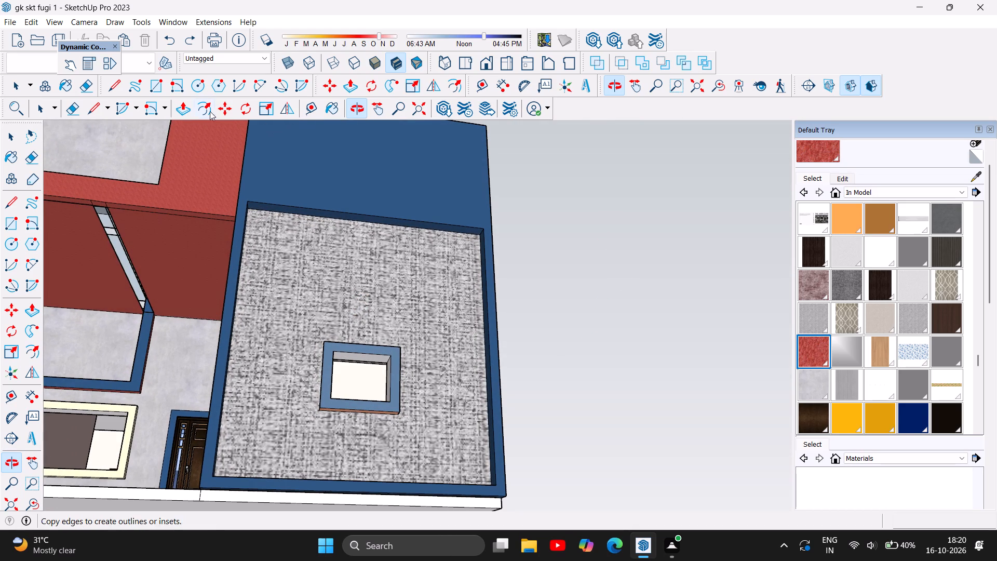
{"action": "left_click", "coordinate": [185, 107]}
{"action": "scroll", "coordinate": [600, 361], "scroll_direction": "down", "scroll_amount": 3}
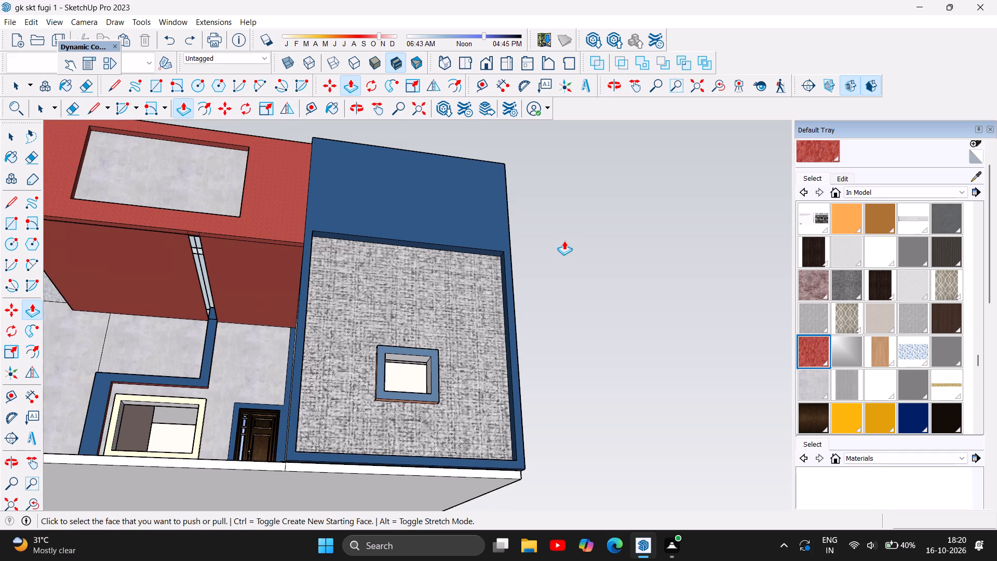
{"action": "scroll", "coordinate": [563, 226], "scroll_direction": "up", "scroll_amount": 1}
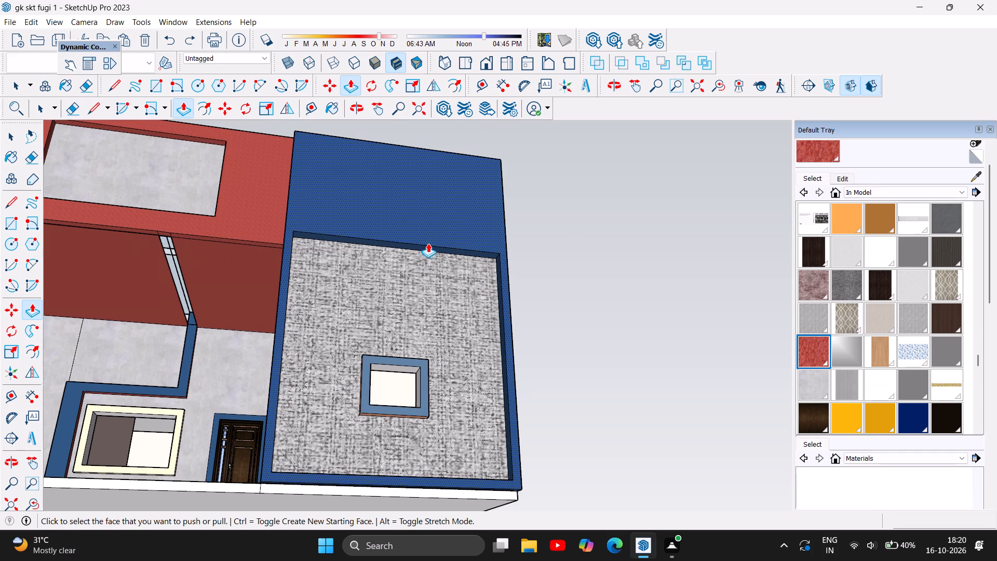
{"action": "left_click", "coordinate": [438, 247]}
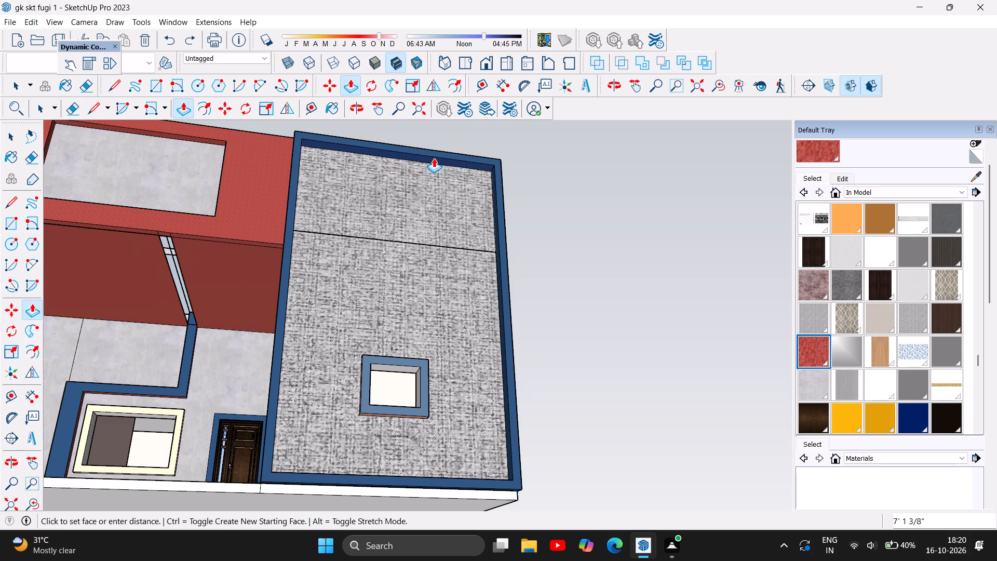
{"action": "double_click", "coordinate": [434, 158]}
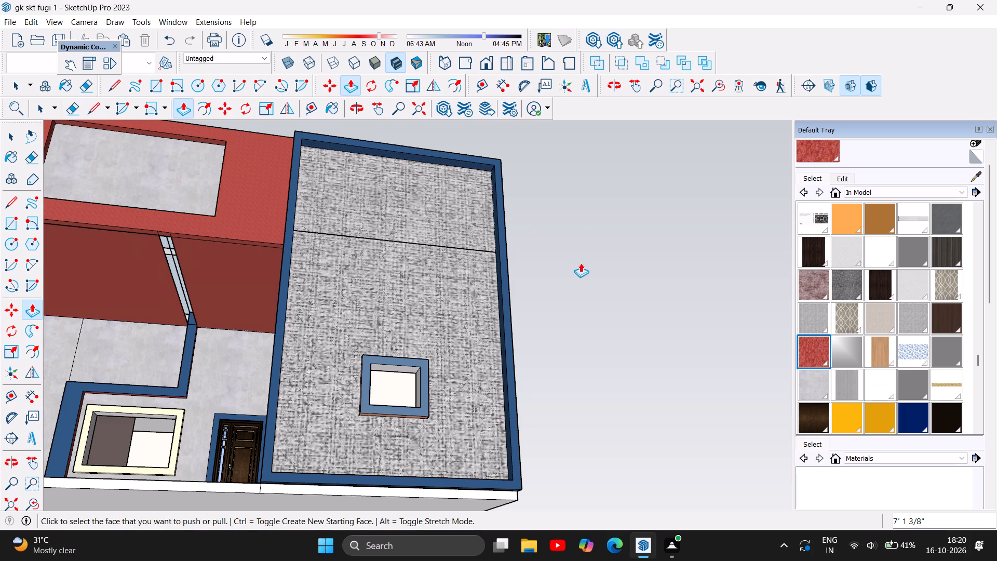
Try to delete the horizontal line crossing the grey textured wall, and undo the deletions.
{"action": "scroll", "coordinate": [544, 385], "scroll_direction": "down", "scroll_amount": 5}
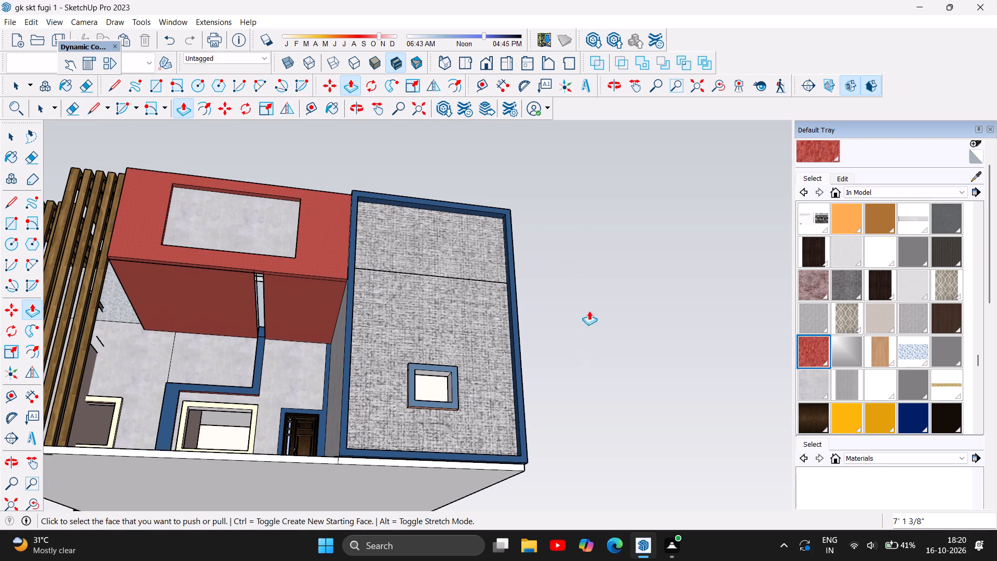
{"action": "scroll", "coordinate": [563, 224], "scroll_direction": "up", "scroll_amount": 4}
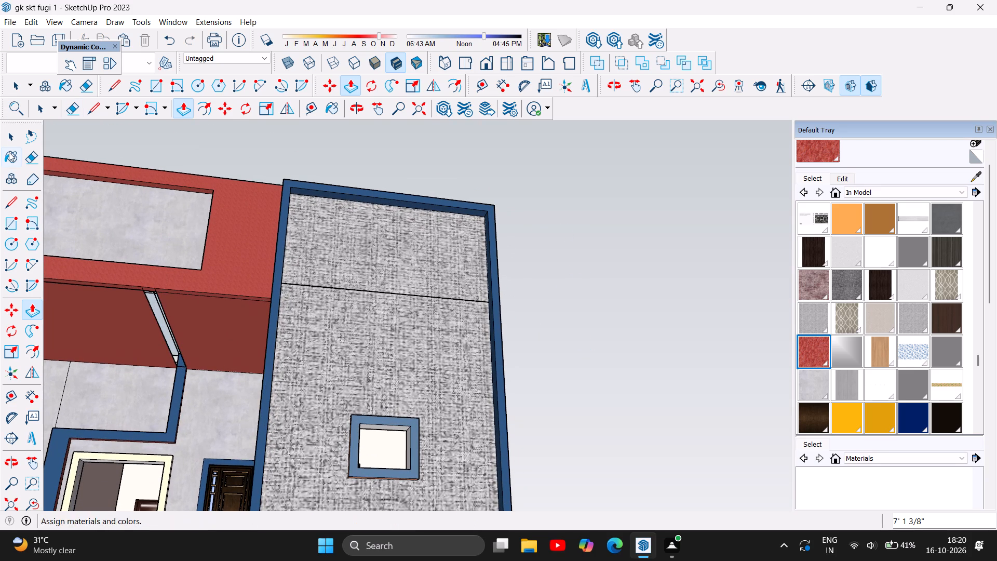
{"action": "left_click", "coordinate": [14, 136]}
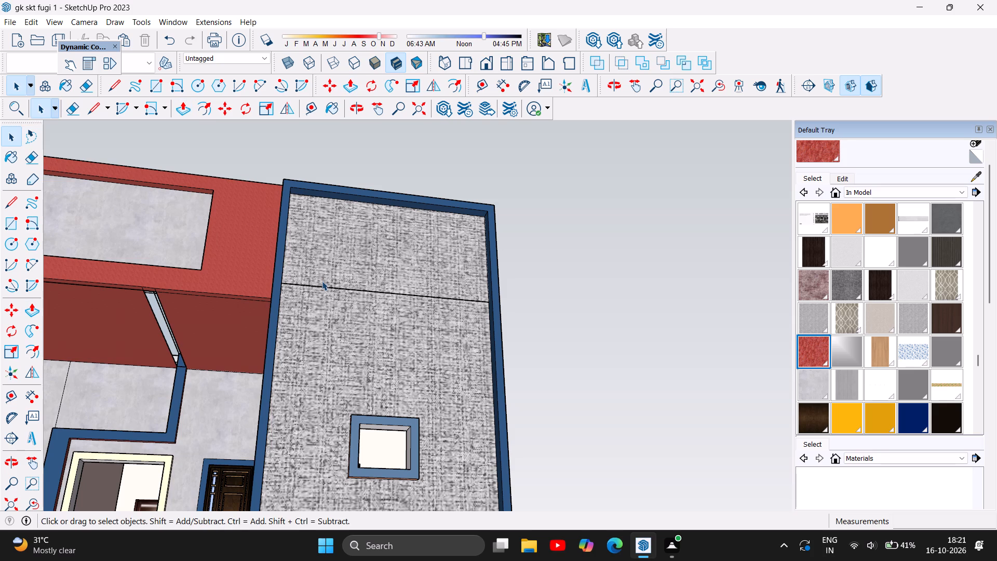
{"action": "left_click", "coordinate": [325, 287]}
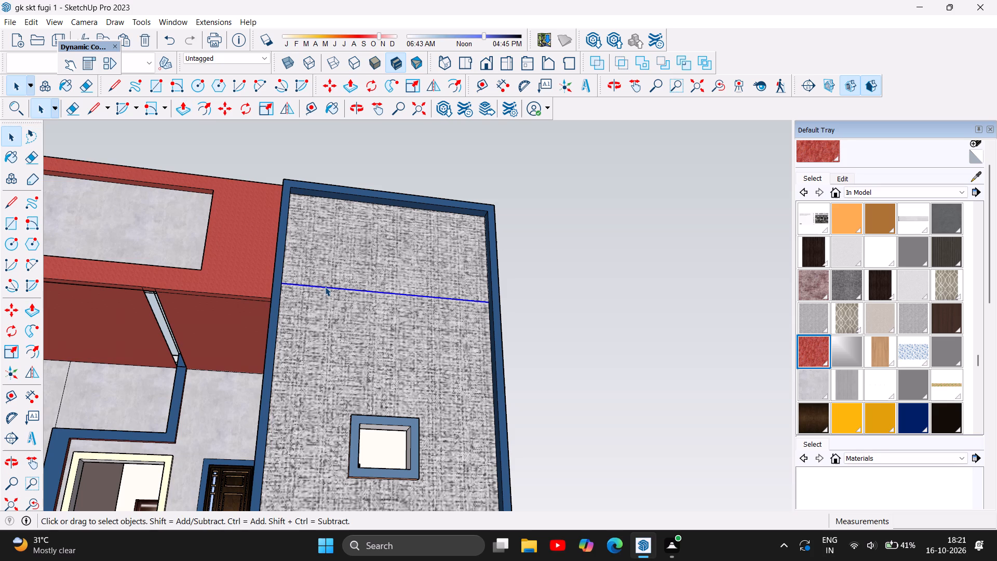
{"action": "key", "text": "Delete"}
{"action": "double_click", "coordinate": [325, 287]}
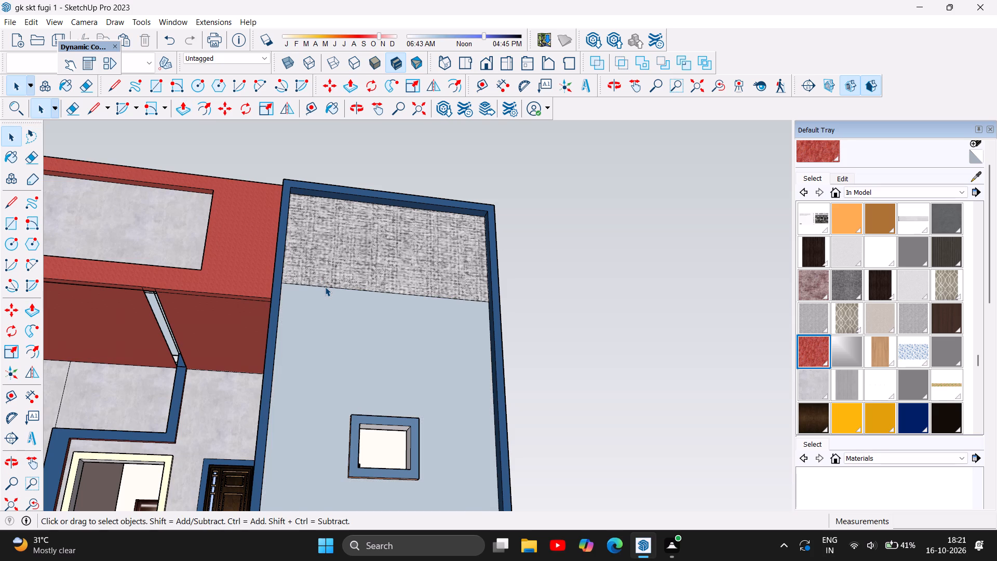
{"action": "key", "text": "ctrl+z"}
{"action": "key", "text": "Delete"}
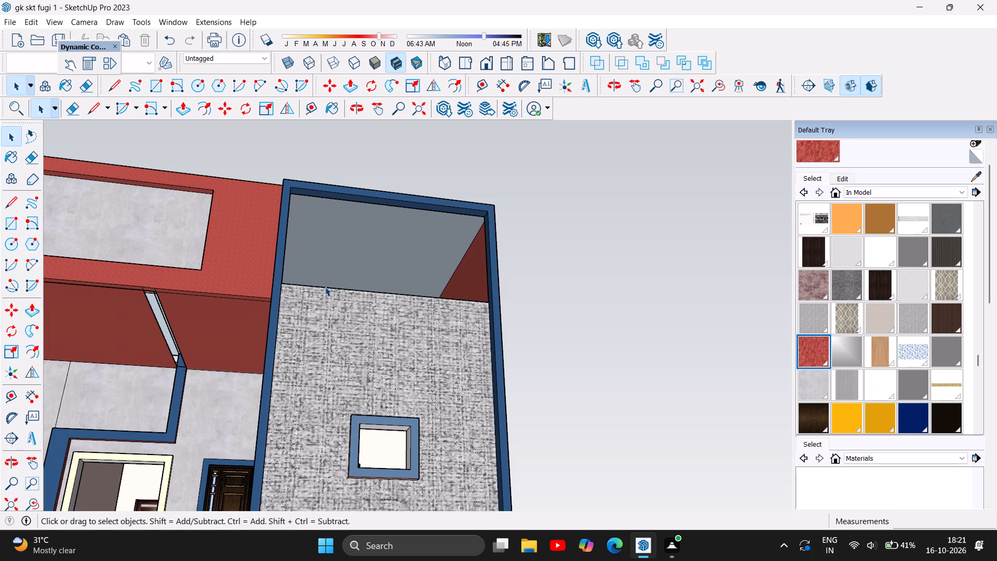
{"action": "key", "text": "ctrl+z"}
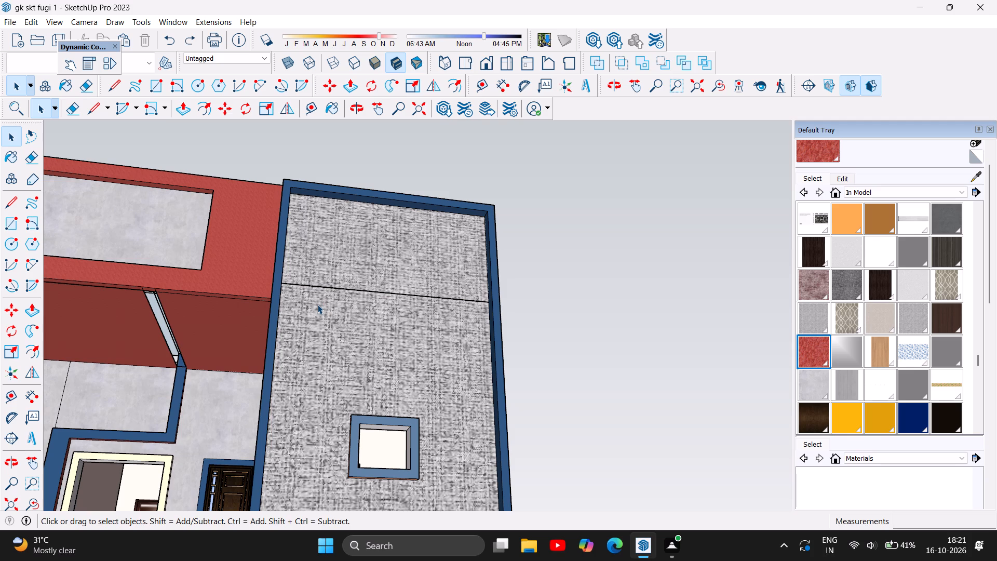
Delete the overlapping horizontal edges that divide the grey textured wall inside the blue frame.
{"action": "left_click", "coordinate": [333, 286]}
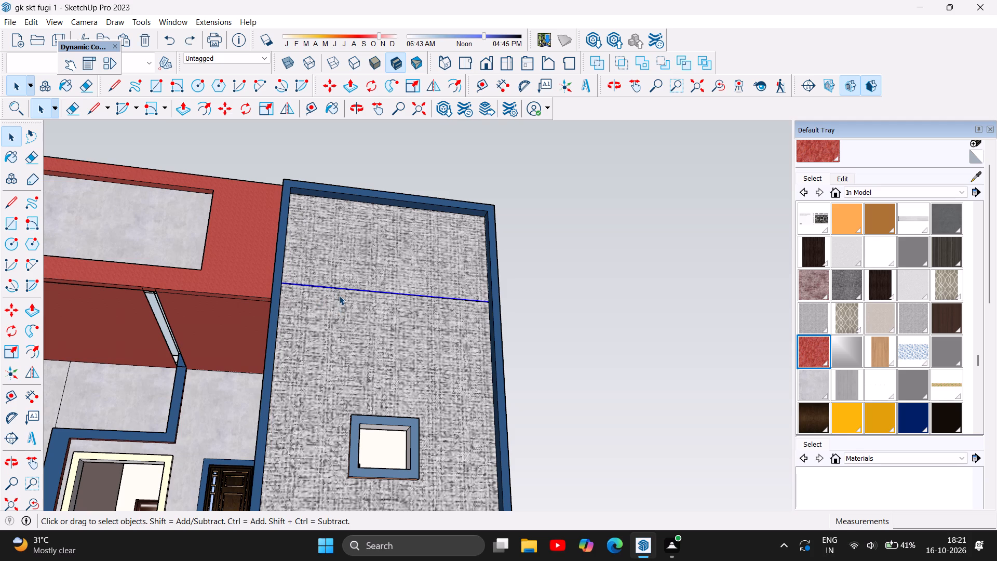
{"action": "key", "text": "Delete"}
{"action": "scroll", "coordinate": [344, 287], "scroll_direction": "up", "scroll_amount": 6}
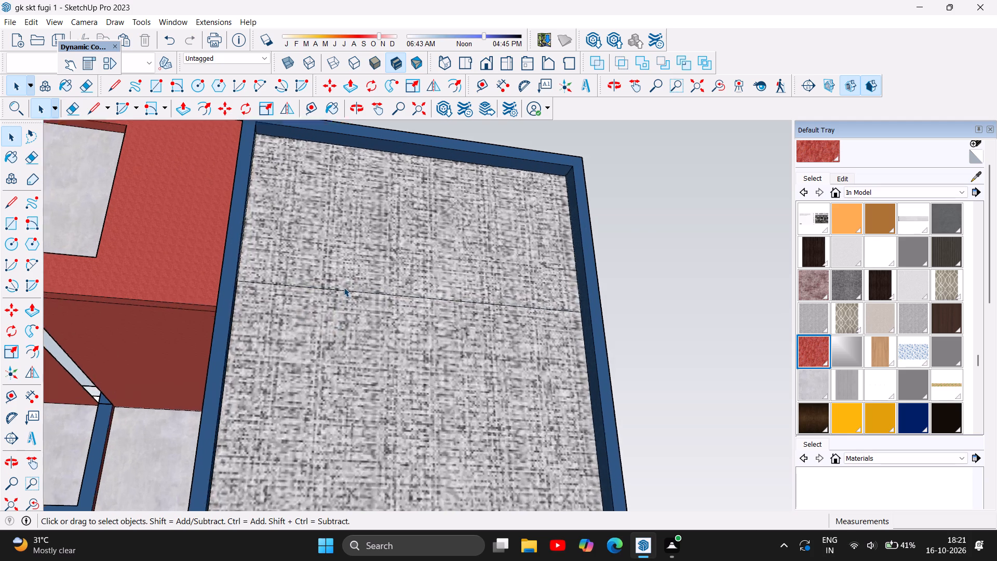
{"action": "scroll", "coordinate": [344, 287], "scroll_direction": "up", "scroll_amount": 1}
{"action": "double_click", "coordinate": [350, 291]}
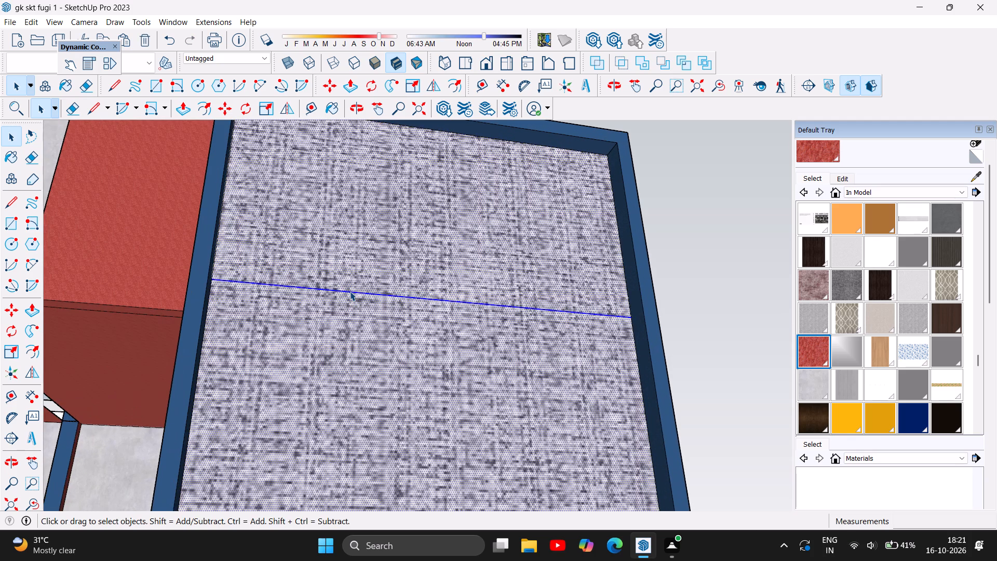
{"action": "left_click", "coordinate": [678, 277]}
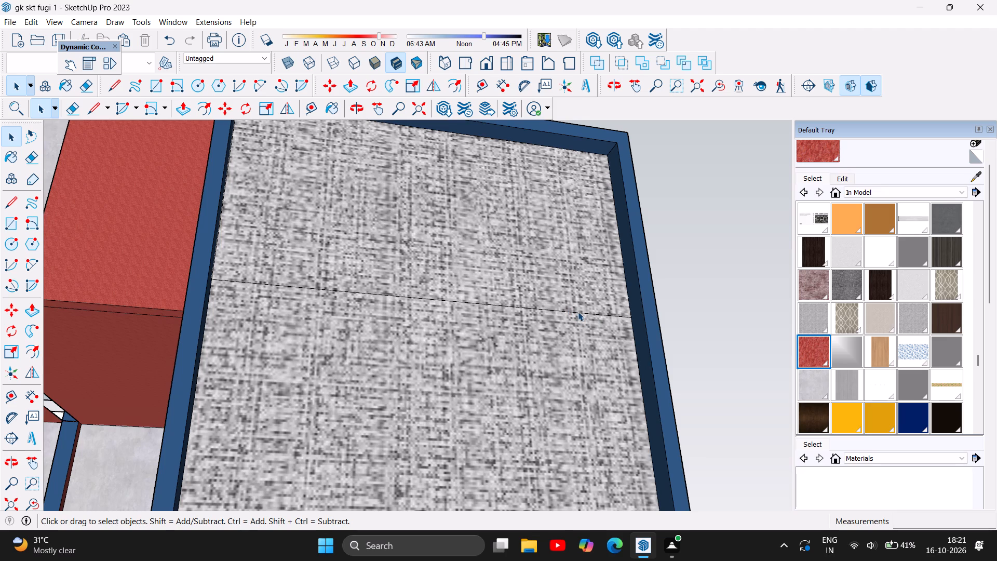
{"action": "left_click", "coordinate": [578, 312]}
{"action": "key", "text": "Delete"}
{"action": "scroll", "coordinate": [500, 337], "scroll_direction": "down", "scroll_amount": 3}
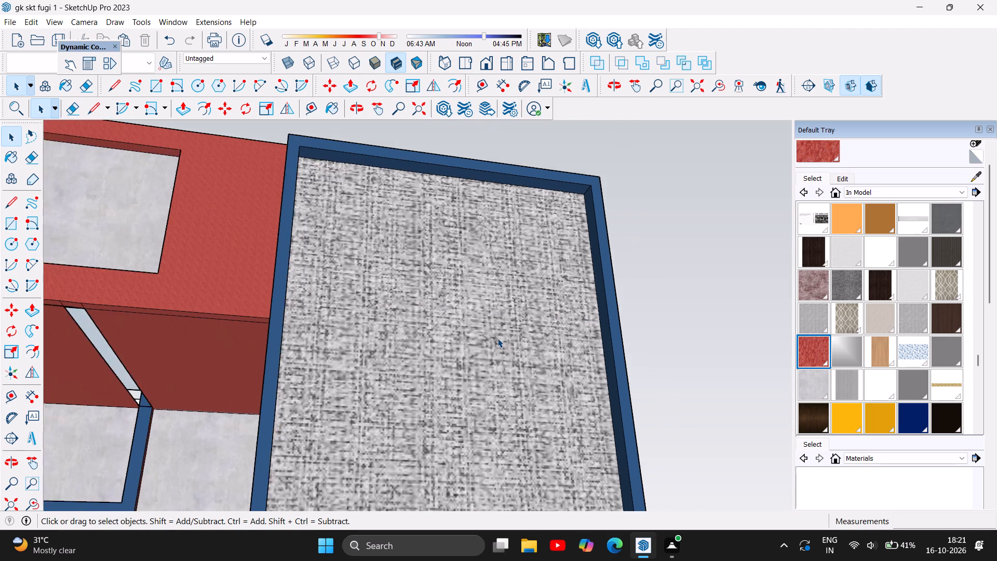
Inspect the whole house from the front, above and the rear side, ending at the back of the red parapet block.
{"action": "scroll", "coordinate": [497, 338], "scroll_direction": "down", "scroll_amount": 17}
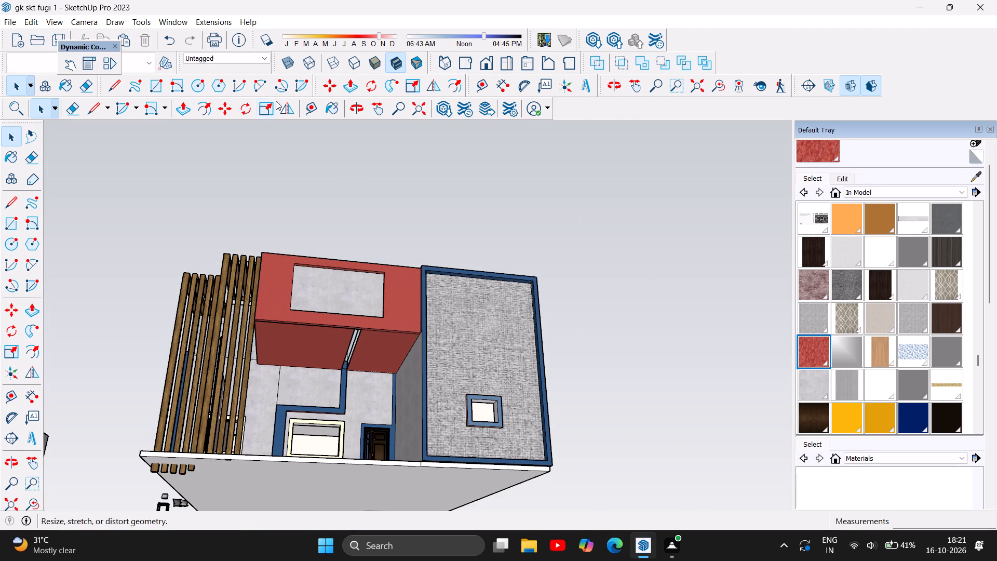
{"action": "left_click", "coordinate": [357, 110]}
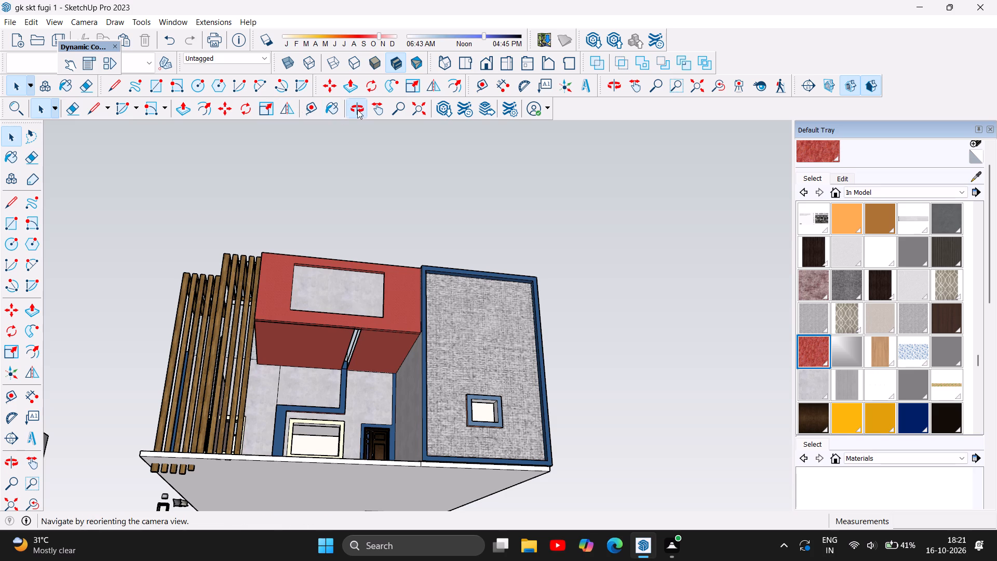
{"action": "left_click_drag", "start_coordinate": [360, 211], "coordinate": [307, 359]}
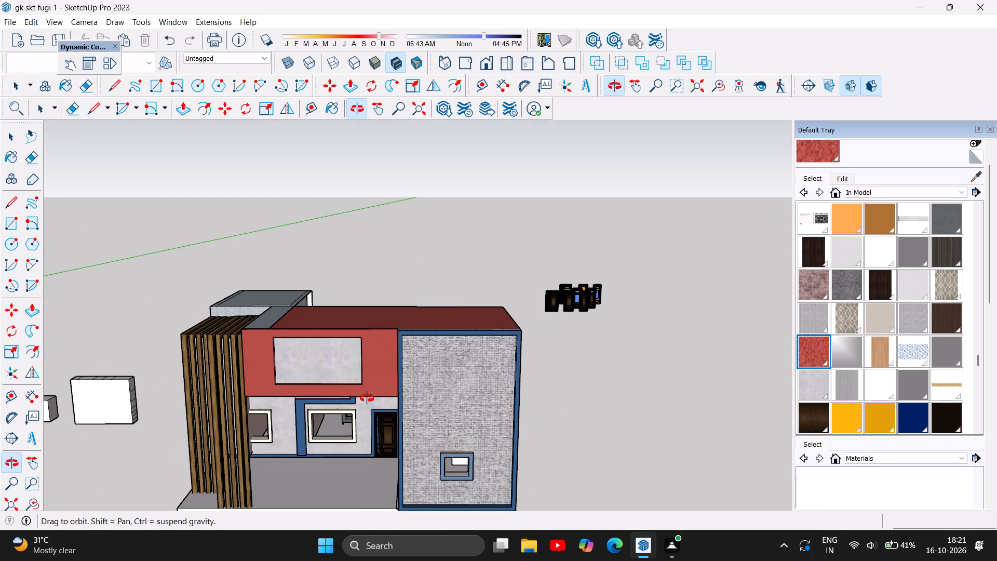
{"action": "scroll", "coordinate": [443, 328], "scroll_direction": "down", "scroll_amount": 5}
{"action": "left_click_drag", "start_coordinate": [411, 418], "coordinate": [407, 532]}
{"action": "left_click_drag", "start_coordinate": [406, 324], "coordinate": [612, 448]}
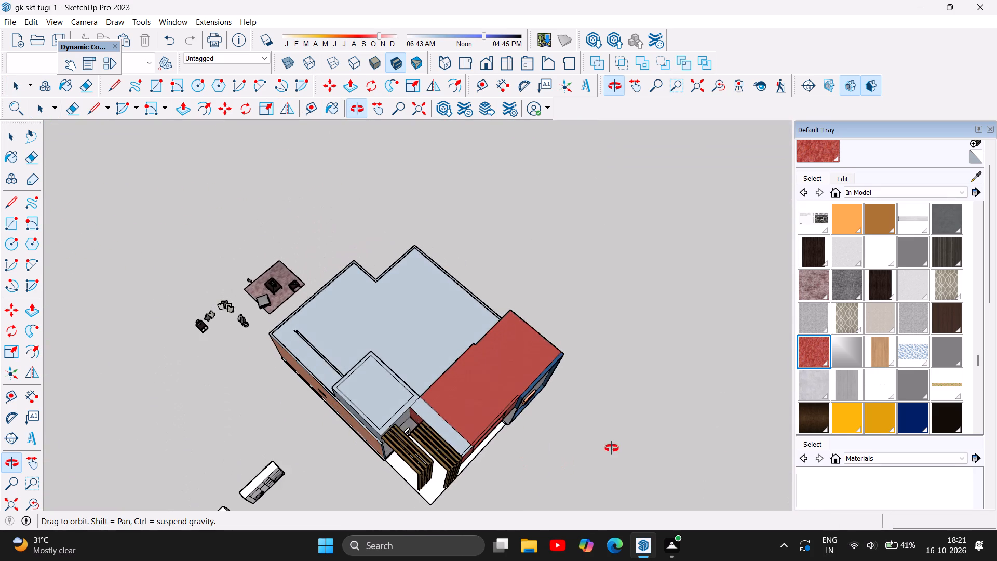
{"action": "left_click_drag", "start_coordinate": [612, 448], "coordinate": [615, 446]}
{"action": "left_click_drag", "start_coordinate": [432, 413], "coordinate": [651, 329]}
{"action": "left_click_drag", "start_coordinate": [366, 363], "coordinate": [517, 335]}
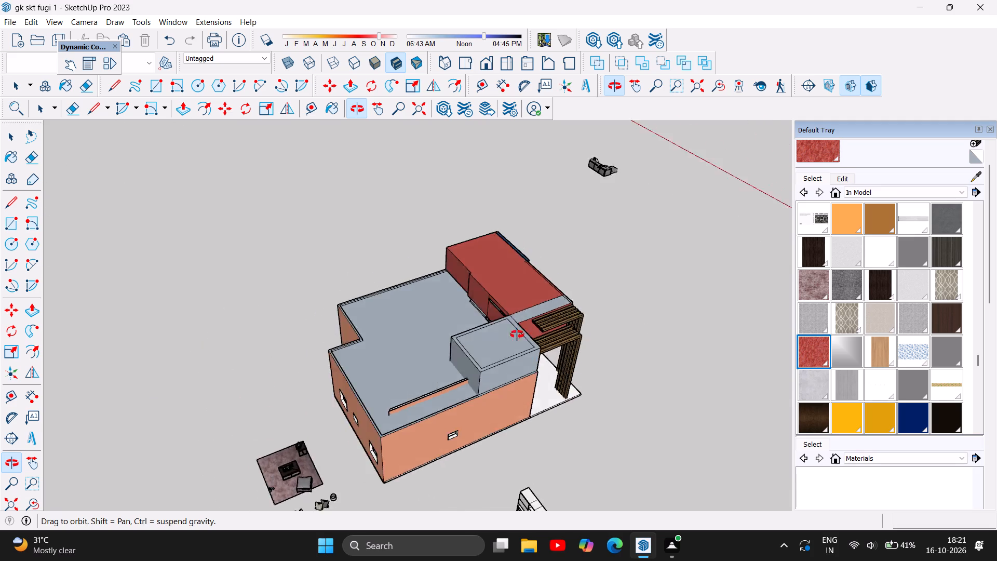
{"action": "left_click_drag", "start_coordinate": [517, 335], "coordinate": [608, 275]}
{"action": "left_click_drag", "start_coordinate": [320, 300], "coordinate": [506, 300]}
Push/pull the red parapet block's rear faces outward: the far end panel by 6", the middle and slotted-end panels by about 5 1/8".
{"action": "scroll", "coordinate": [372, 271], "scroll_direction": "up", "scroll_amount": 3}
{"action": "scroll", "coordinate": [420, 277], "scroll_direction": "up", "scroll_amount": 4}
{"action": "scroll", "coordinate": [483, 300], "scroll_direction": "up", "scroll_amount": 4}
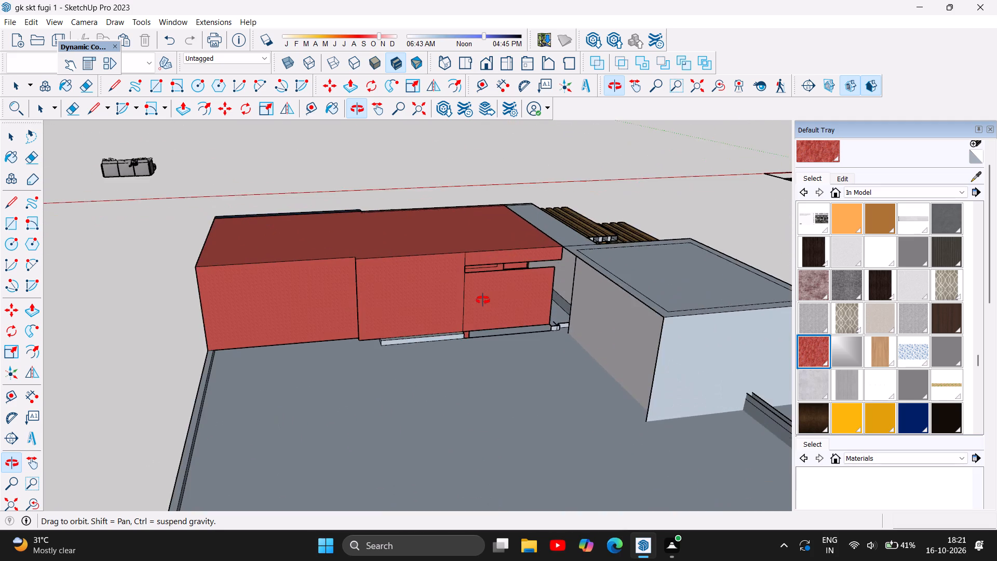
{"action": "scroll", "coordinate": [492, 301], "scroll_direction": "up", "scroll_amount": 7}
{"action": "scroll", "coordinate": [525, 293], "scroll_direction": "down", "scroll_amount": 2}
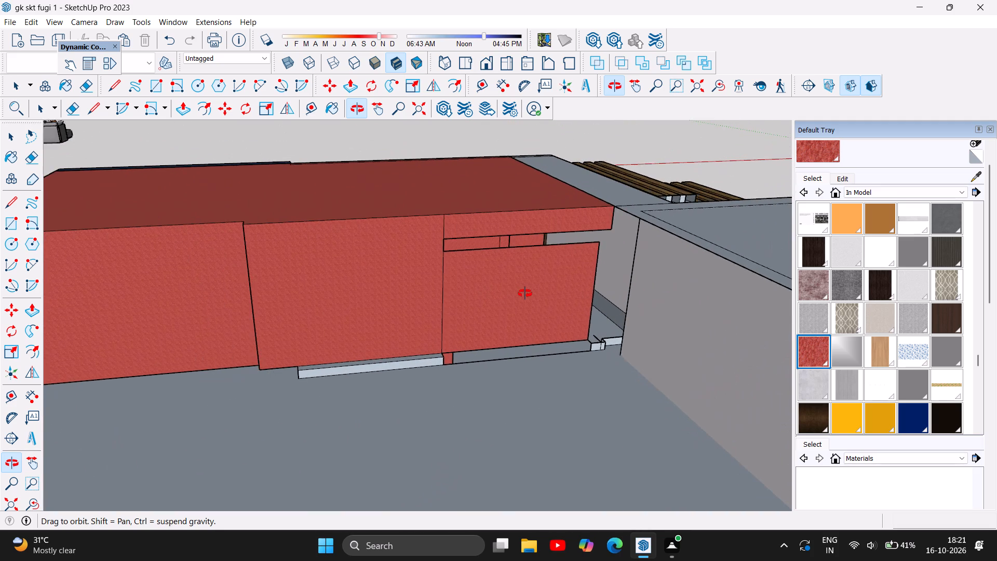
{"action": "scroll", "coordinate": [525, 293], "scroll_direction": "down", "scroll_amount": 2}
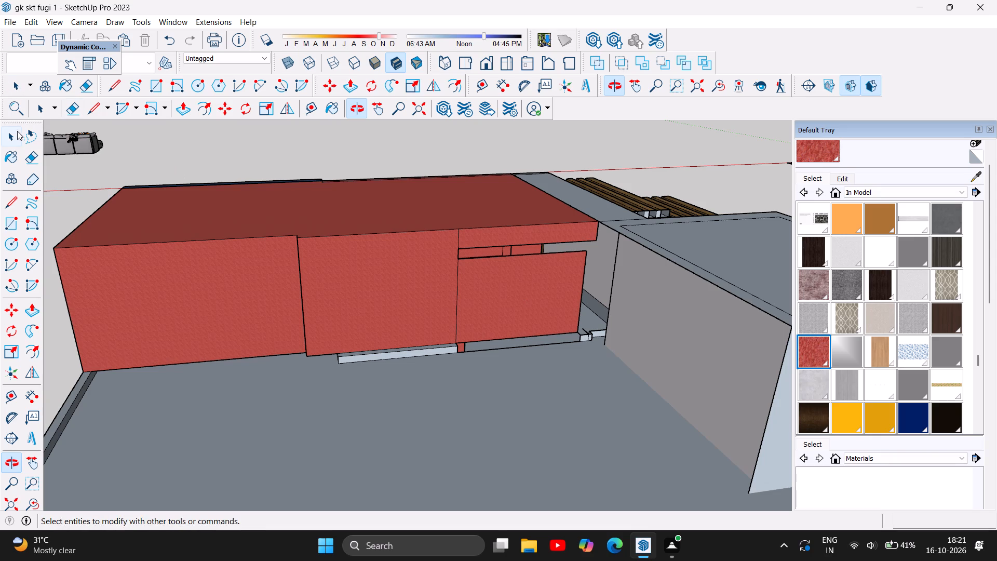
{"action": "left_click", "coordinate": [16, 142]}
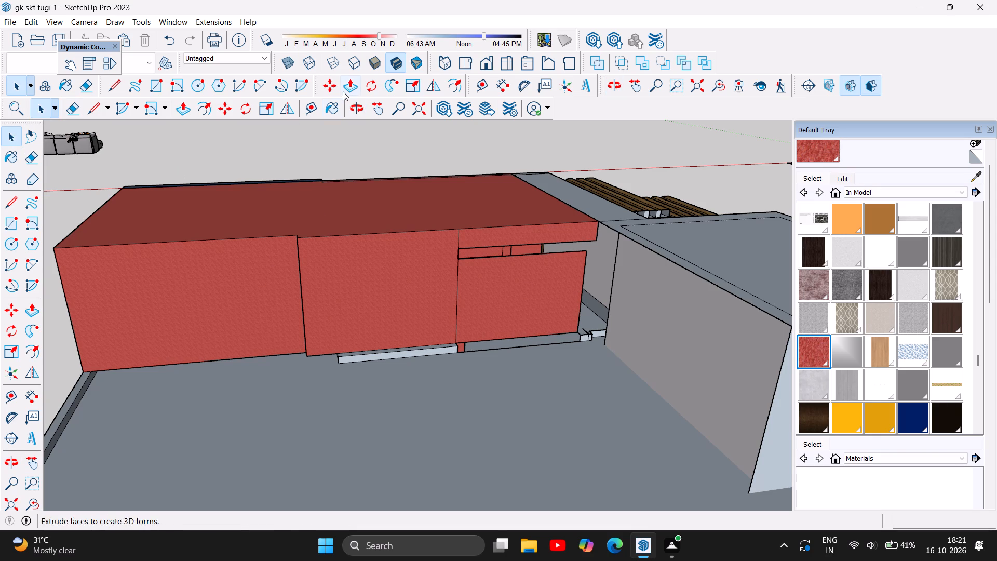
{"action": "left_click", "coordinate": [351, 90]}
{"action": "left_click", "coordinate": [185, 277]}
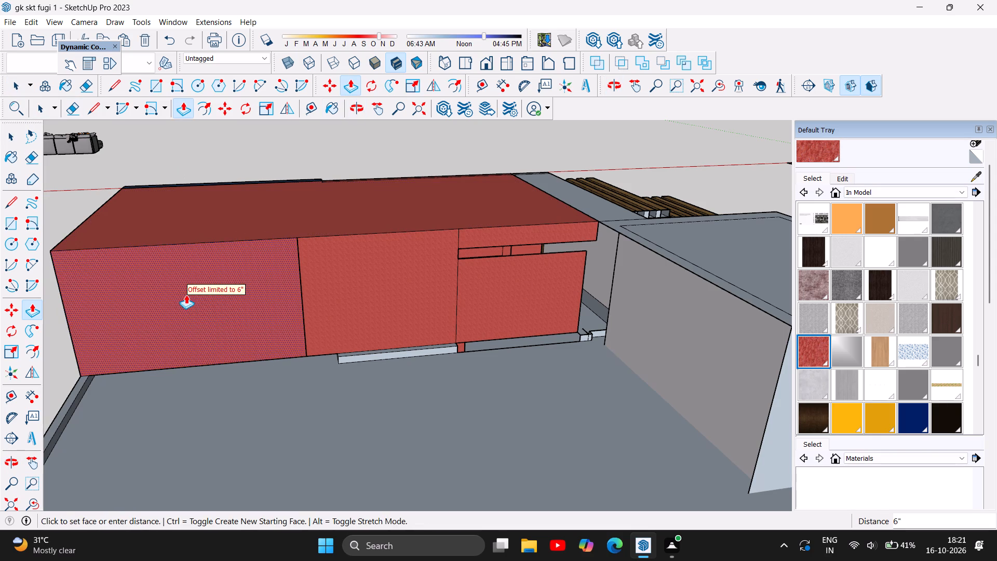
{"action": "left_click", "coordinate": [246, 320]}
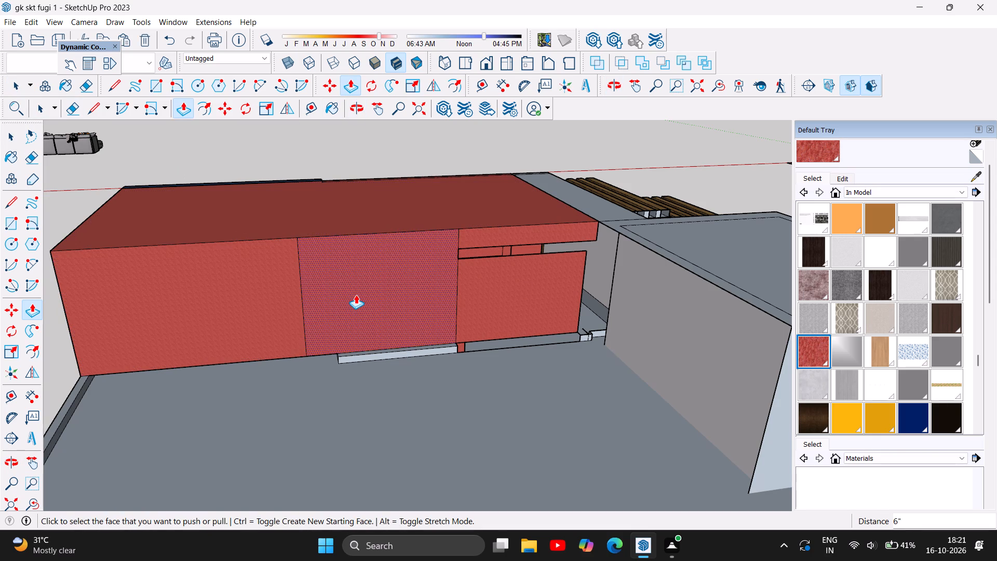
{"action": "left_click", "coordinate": [356, 295]}
{"action": "left_click", "coordinate": [375, 343]}
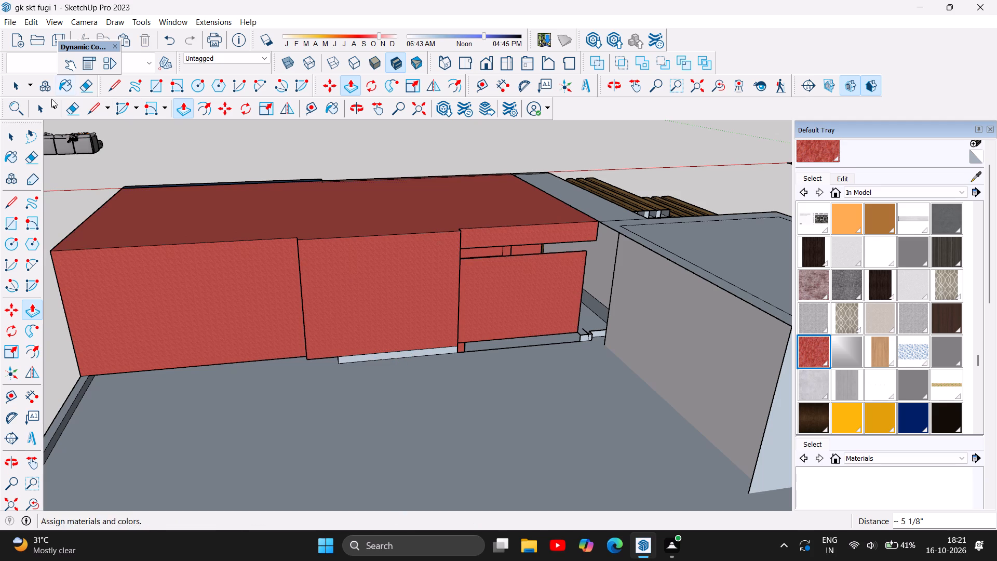
{"action": "left_click", "coordinate": [557, 286]}
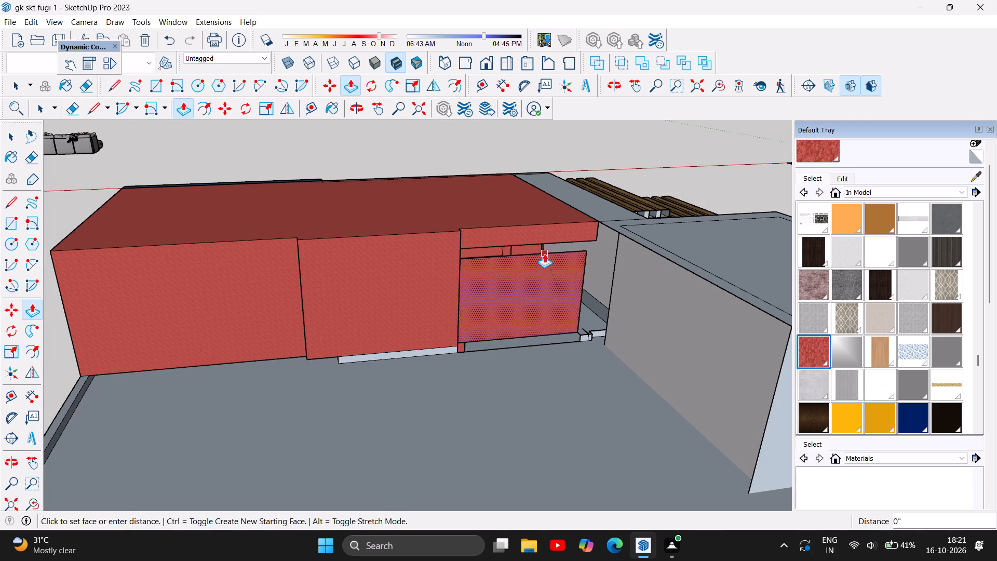
{"action": "left_click", "coordinate": [550, 337]}
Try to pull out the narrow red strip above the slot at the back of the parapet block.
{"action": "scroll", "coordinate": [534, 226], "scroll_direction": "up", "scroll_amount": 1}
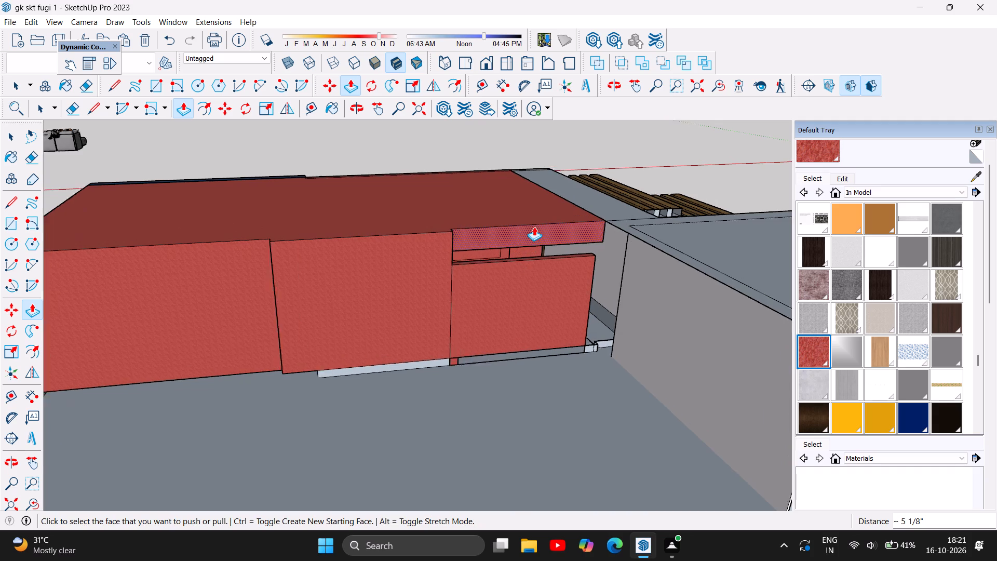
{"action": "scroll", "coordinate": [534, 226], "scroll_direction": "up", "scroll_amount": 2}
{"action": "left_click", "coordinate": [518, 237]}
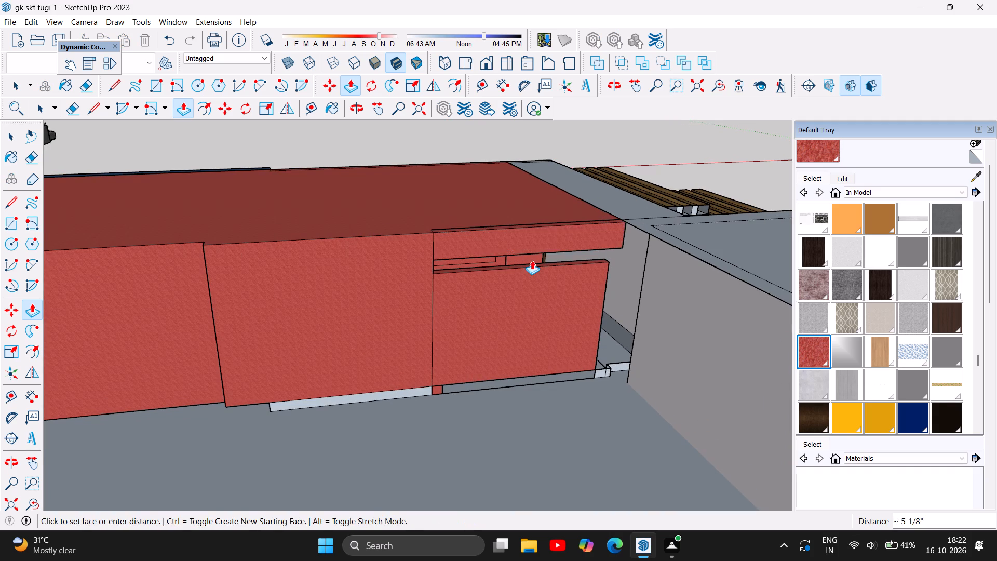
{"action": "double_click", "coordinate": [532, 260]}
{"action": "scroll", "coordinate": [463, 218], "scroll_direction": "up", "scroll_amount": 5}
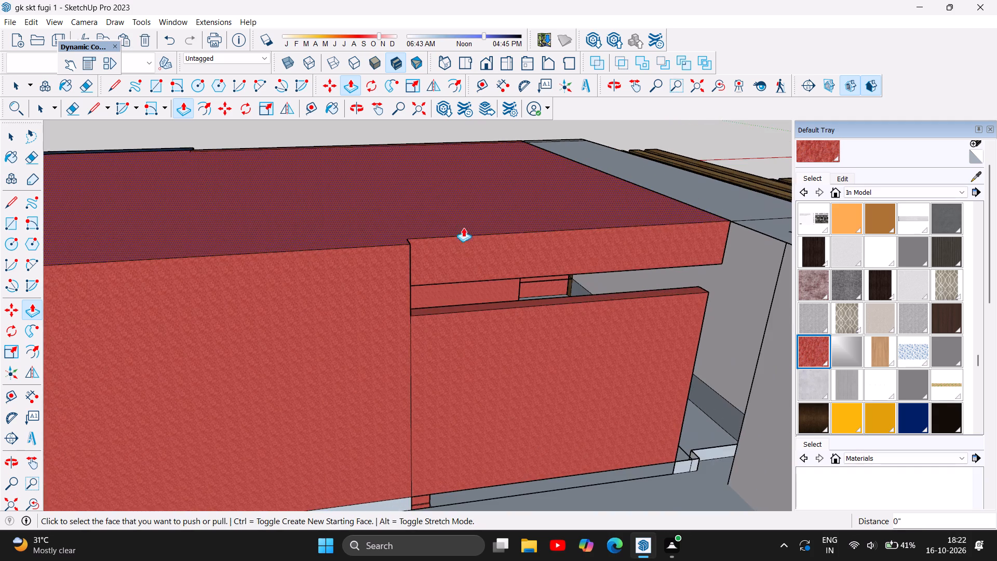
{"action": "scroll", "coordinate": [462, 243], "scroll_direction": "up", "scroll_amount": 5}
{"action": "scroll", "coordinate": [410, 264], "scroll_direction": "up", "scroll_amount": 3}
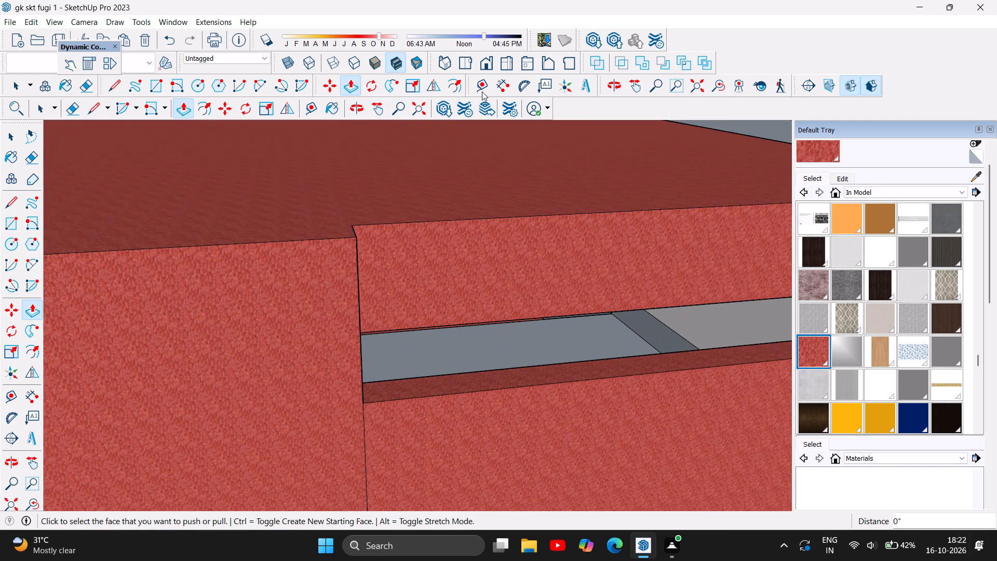
Extend the small side face of the recess above the slot by about 8' 6 1/2" along the strip, filling the recess.
{"action": "left_click", "coordinate": [358, 103]}
{"action": "scroll", "coordinate": [249, 223], "scroll_direction": "down", "scroll_amount": 12}
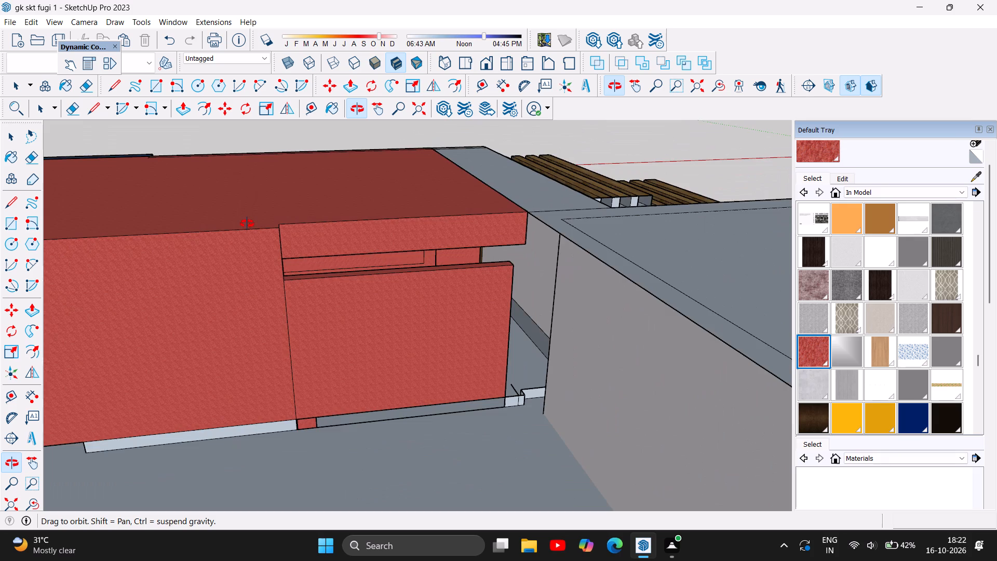
{"action": "scroll", "coordinate": [247, 224], "scroll_direction": "down", "scroll_amount": 6}
{"action": "left_click_drag", "start_coordinate": [555, 173], "coordinate": [342, 243]}
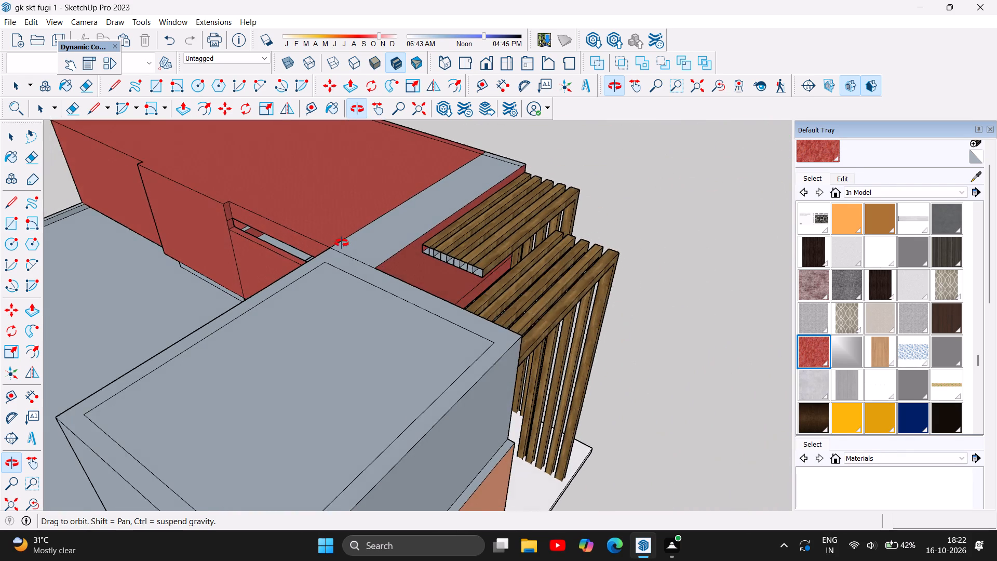
{"action": "left_click_drag", "start_coordinate": [342, 243], "coordinate": [340, 244]}
{"action": "scroll", "coordinate": [262, 202], "scroll_direction": "up", "scroll_amount": 10}
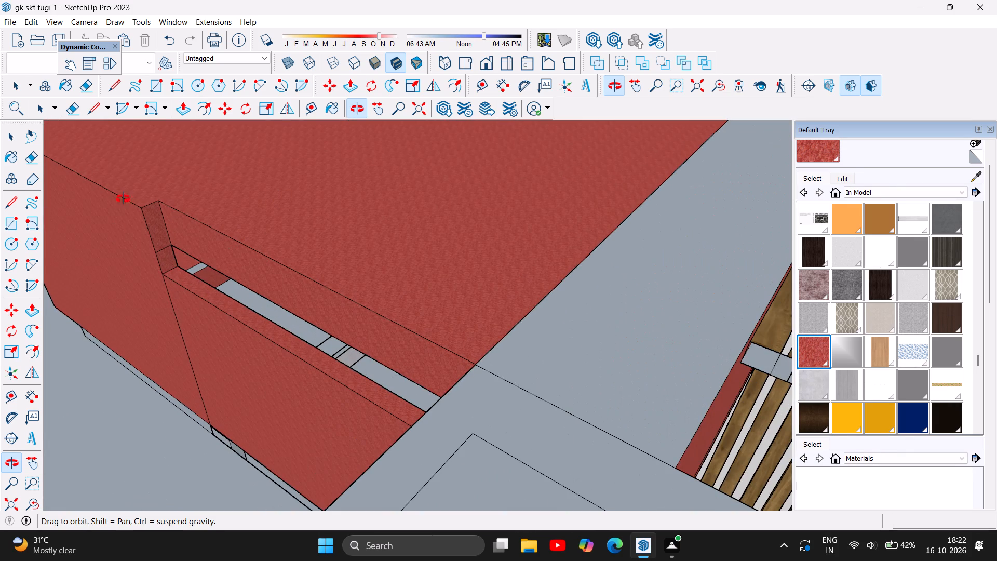
{"action": "left_click", "coordinate": [353, 85]}
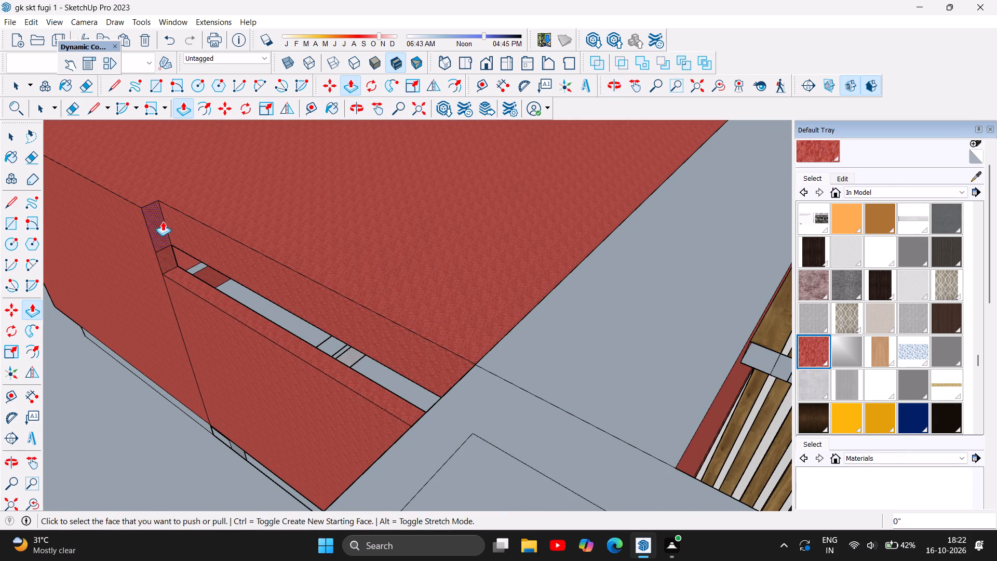
{"action": "left_click", "coordinate": [161, 221]}
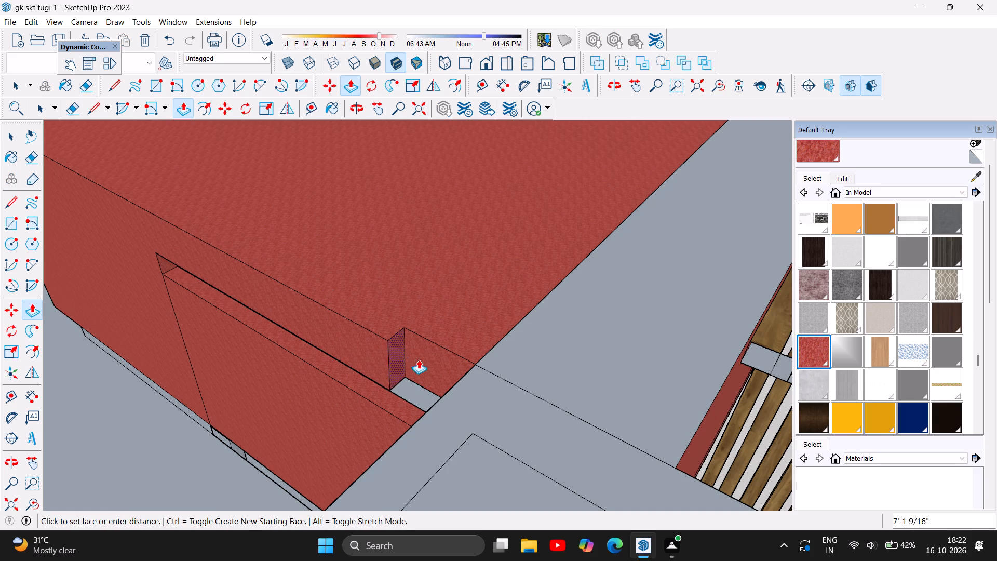
{"action": "left_click", "coordinate": [484, 375]}
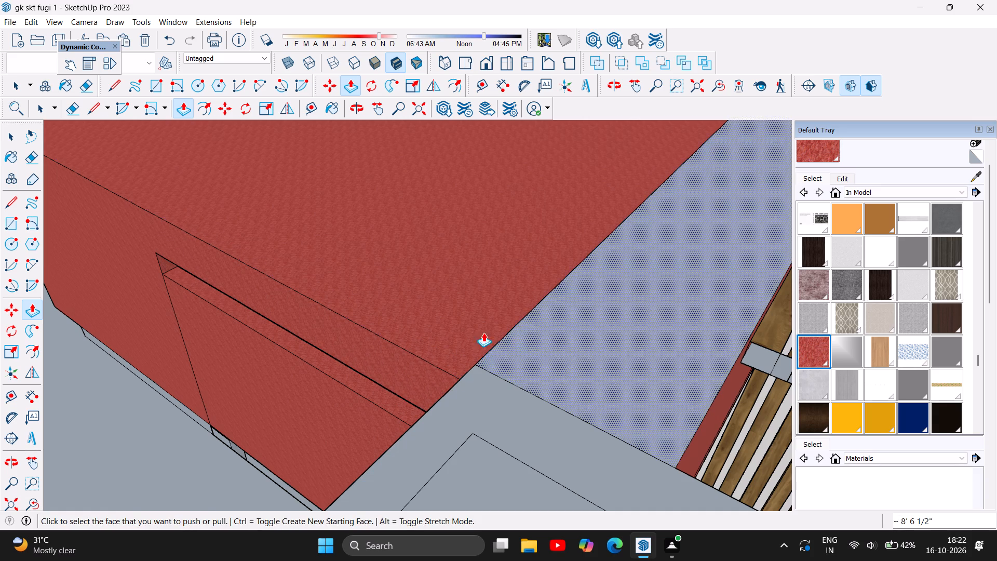
Push the top face of the lower red panel up 7 5/16" to close the remaining slot.
{"action": "scroll", "coordinate": [281, 326], "scroll_direction": "up", "scroll_amount": 4}
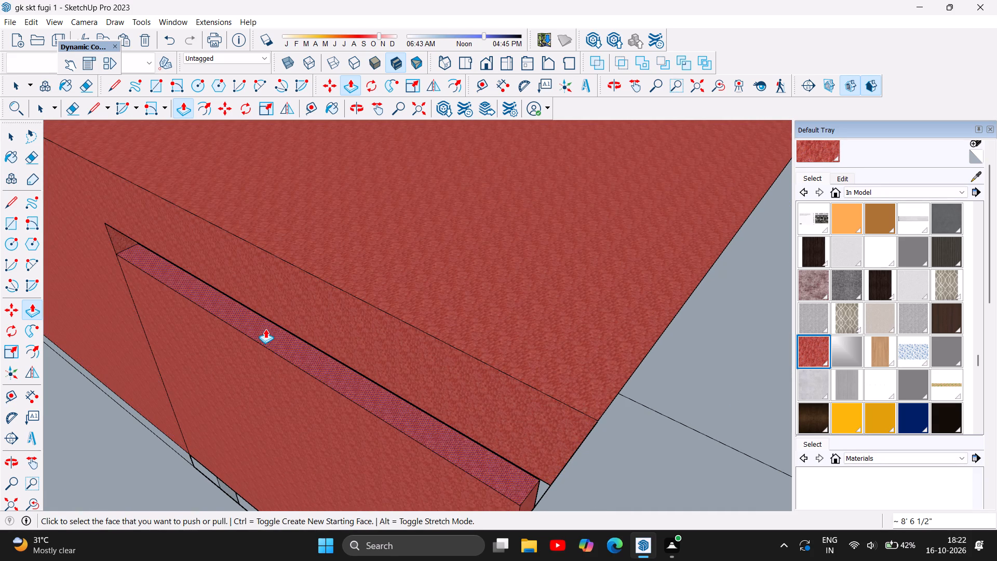
{"action": "left_click", "coordinate": [265, 329]}
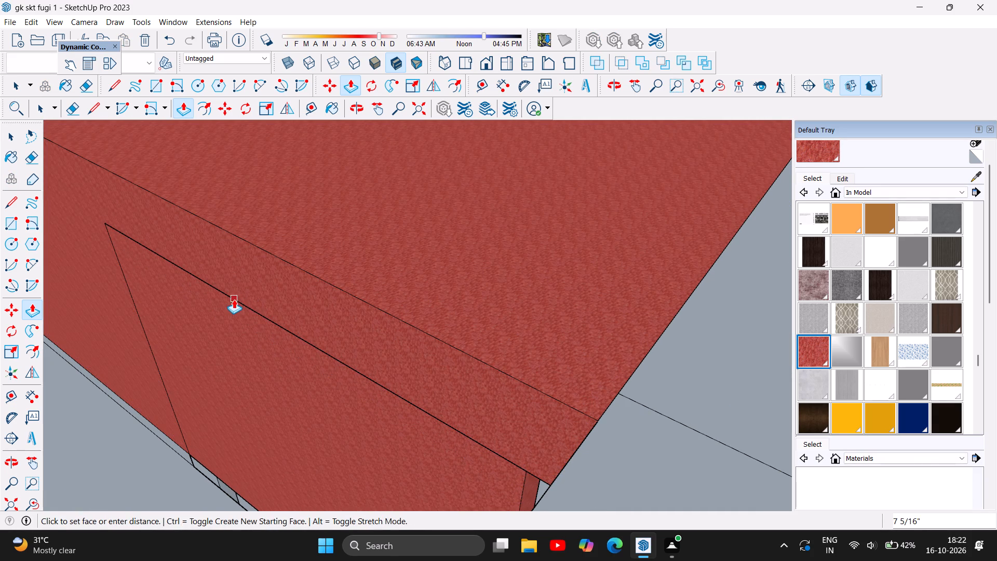
{"action": "left_click", "coordinate": [234, 299]}
Pull the red block's far rear end panel outward by 5 1/2", in line with the middle panel.
{"action": "scroll", "coordinate": [440, 345], "scroll_direction": "down", "scroll_amount": 10}
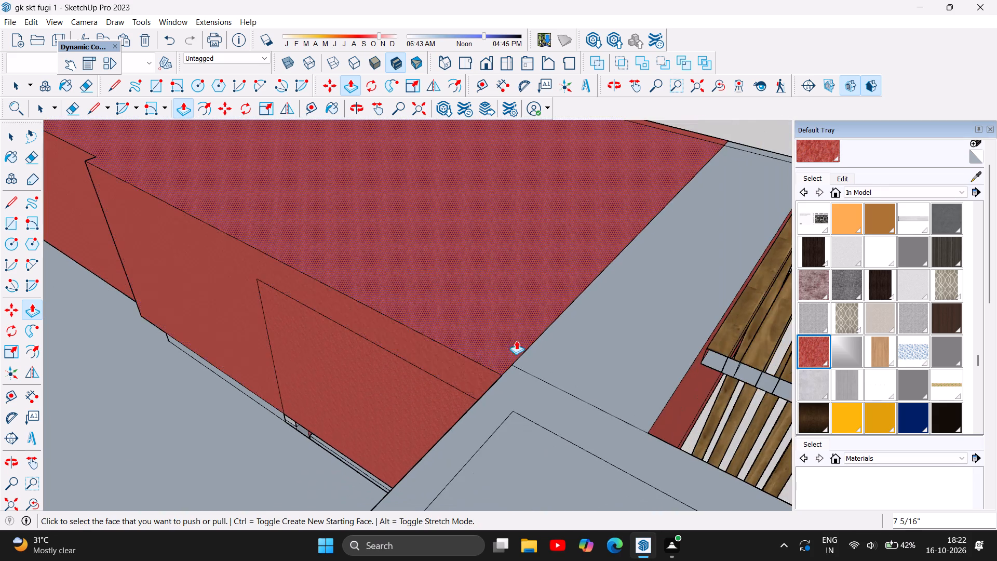
{"action": "scroll", "coordinate": [535, 331], "scroll_direction": "down", "scroll_amount": 5}
{"action": "left_click", "coordinate": [159, 210]}
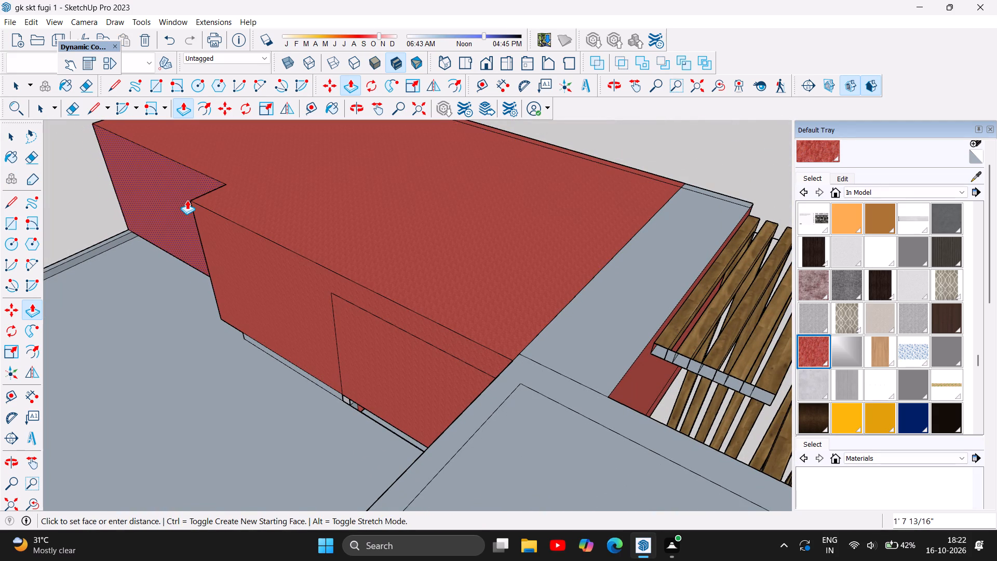
{"action": "left_click", "coordinate": [156, 222]}
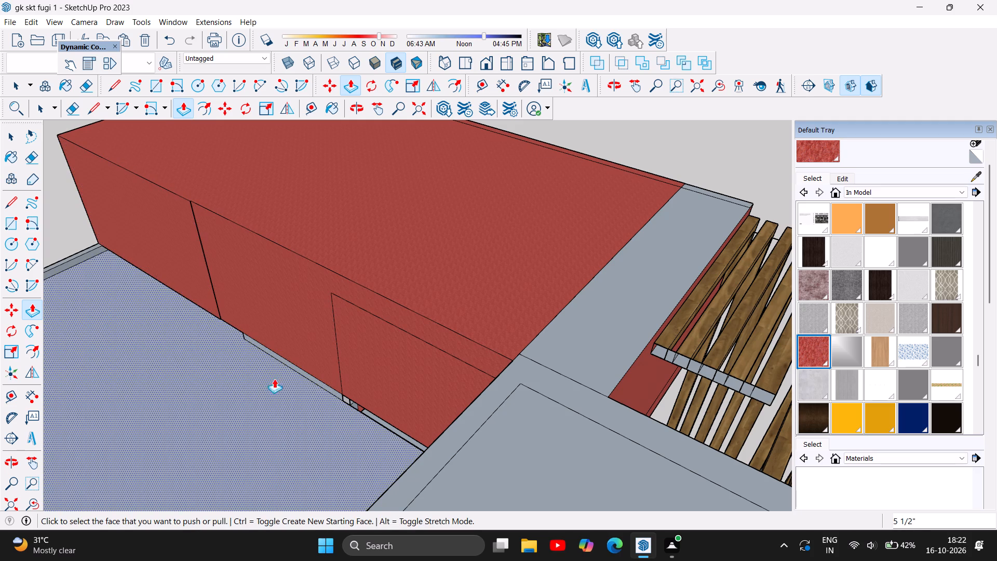
Examine the rear of the house, including the flat roof, the raised roof block and the thin wall strip beside it.
{"action": "scroll", "coordinate": [353, 329], "scroll_direction": "down", "scroll_amount": 16}
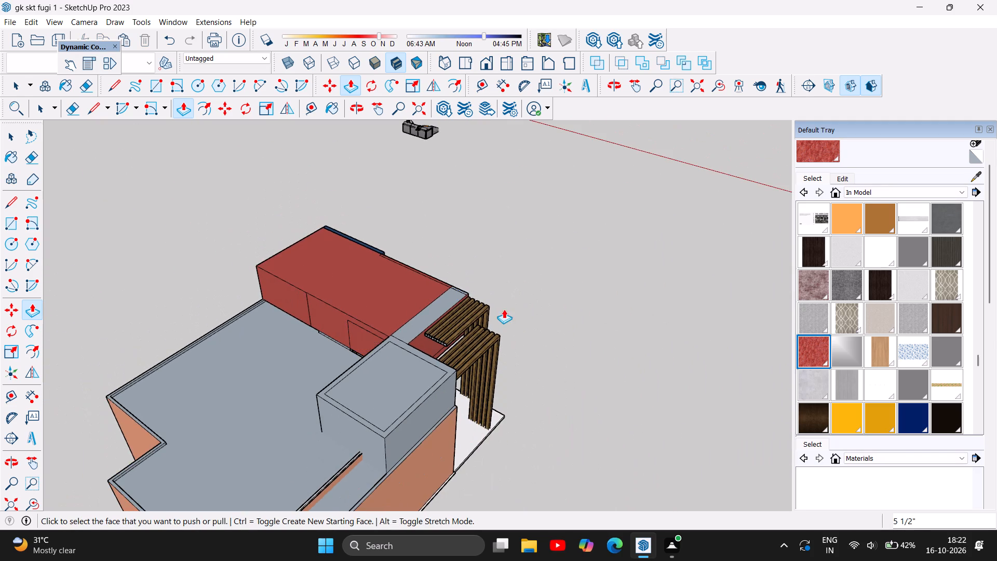
{"action": "scroll", "coordinate": [517, 258], "scroll_direction": "down", "scroll_amount": 5}
{"action": "scroll", "coordinate": [368, 463], "scroll_direction": "up", "scroll_amount": 2}
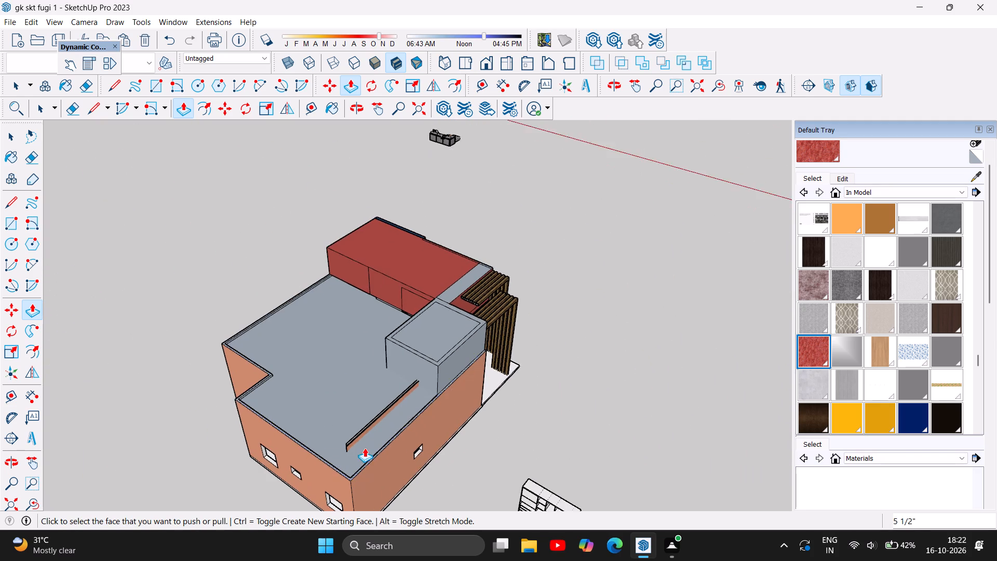
{"action": "scroll", "coordinate": [365, 448], "scroll_direction": "up", "scroll_amount": 9}
{"action": "scroll", "coordinate": [383, 393], "scroll_direction": "up", "scroll_amount": 7}
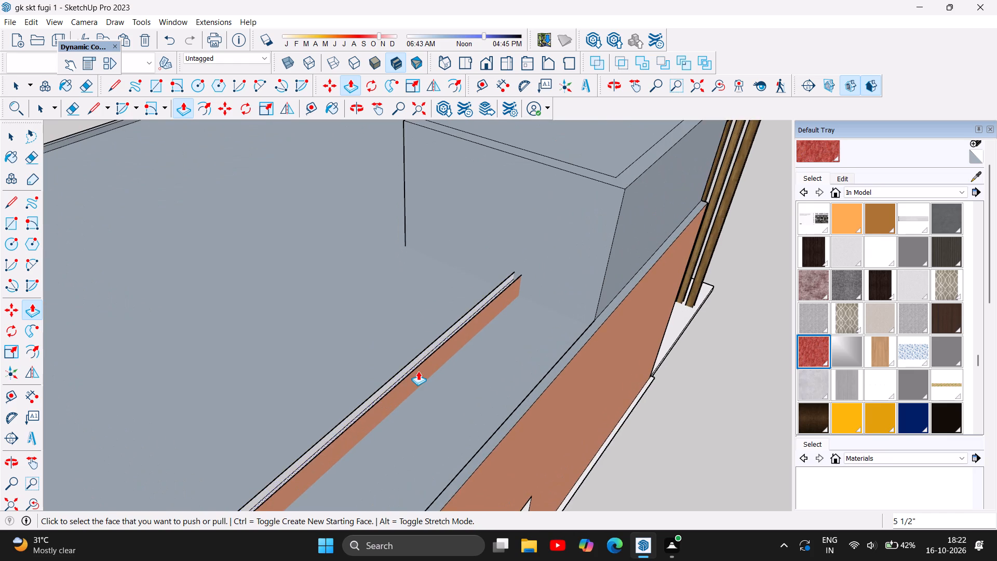
{"action": "scroll", "coordinate": [424, 370], "scroll_direction": "up", "scroll_amount": 5}
{"action": "scroll", "coordinate": [424, 370], "scroll_direction": "down", "scroll_amount": 14}
{"action": "scroll", "coordinate": [405, 384], "scroll_direction": "down", "scroll_amount": 7}
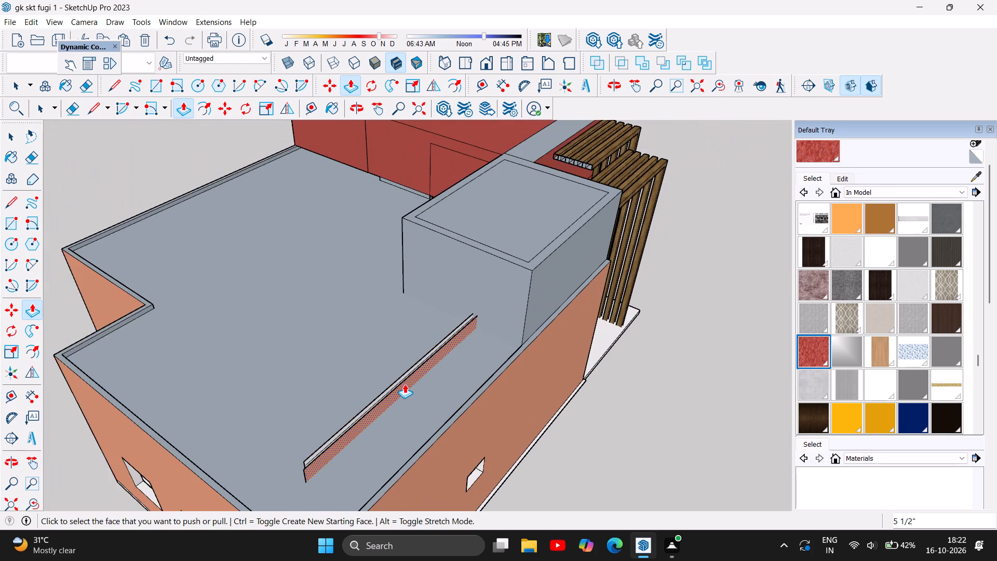
{"action": "scroll", "coordinate": [405, 384], "scroll_direction": "down", "scroll_amount": 14}
{"action": "scroll", "coordinate": [405, 384], "scroll_direction": "up", "scroll_amount": 1}
{"action": "scroll", "coordinate": [405, 384], "scroll_direction": "down", "scroll_amount": 4}
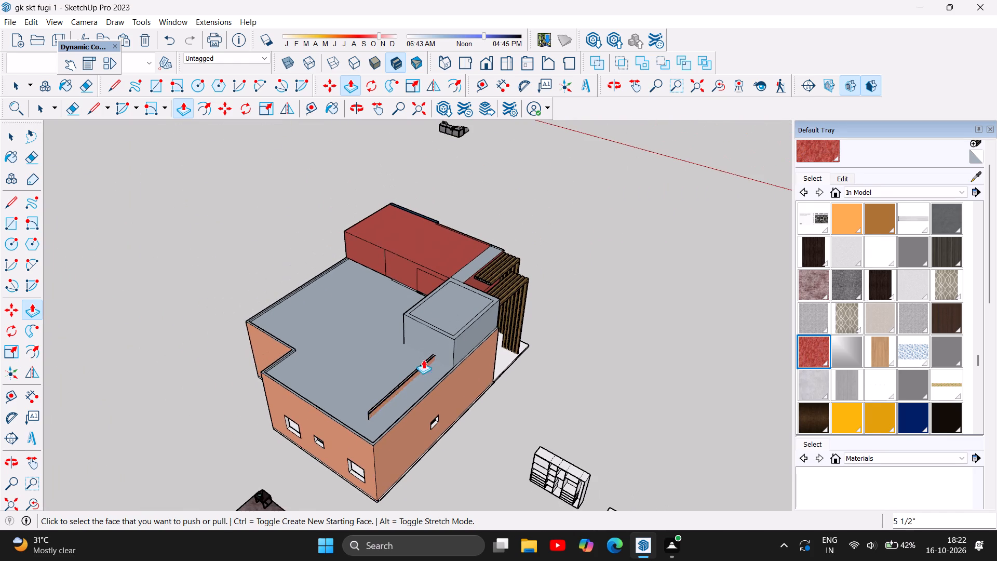
{"action": "scroll", "coordinate": [451, 344], "scroll_direction": "up", "scroll_amount": 12}
{"action": "scroll", "coordinate": [270, 359], "scroll_direction": "down", "scroll_amount": 6}
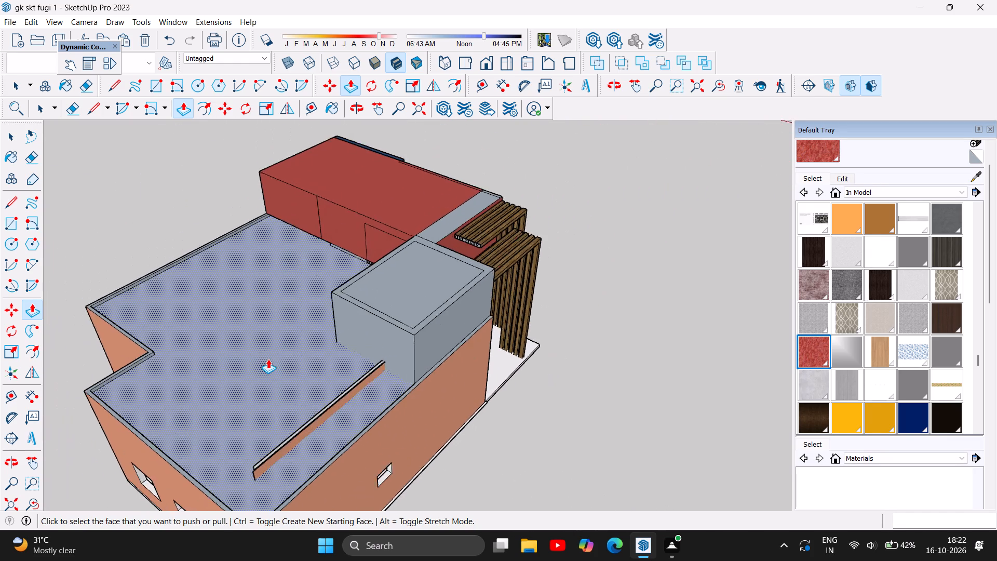
{"action": "scroll", "coordinate": [268, 359], "scroll_direction": "down", "scroll_amount": 5}
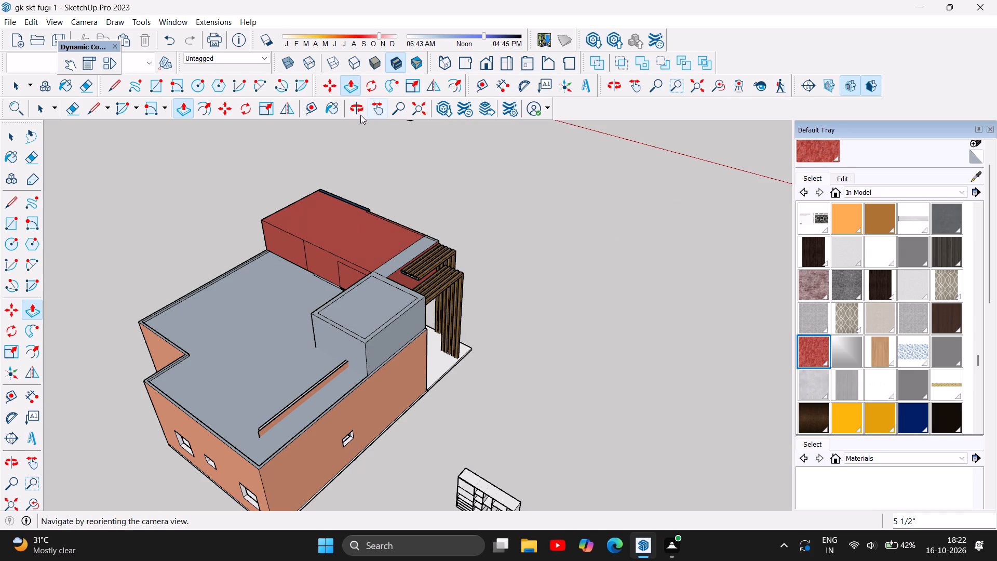
Examine the house from above, then its front facade and slat-screen side from eye level.
{"action": "left_click", "coordinate": [358, 107]}
{"action": "left_click_drag", "start_coordinate": [539, 239], "coordinate": [180, 233]}
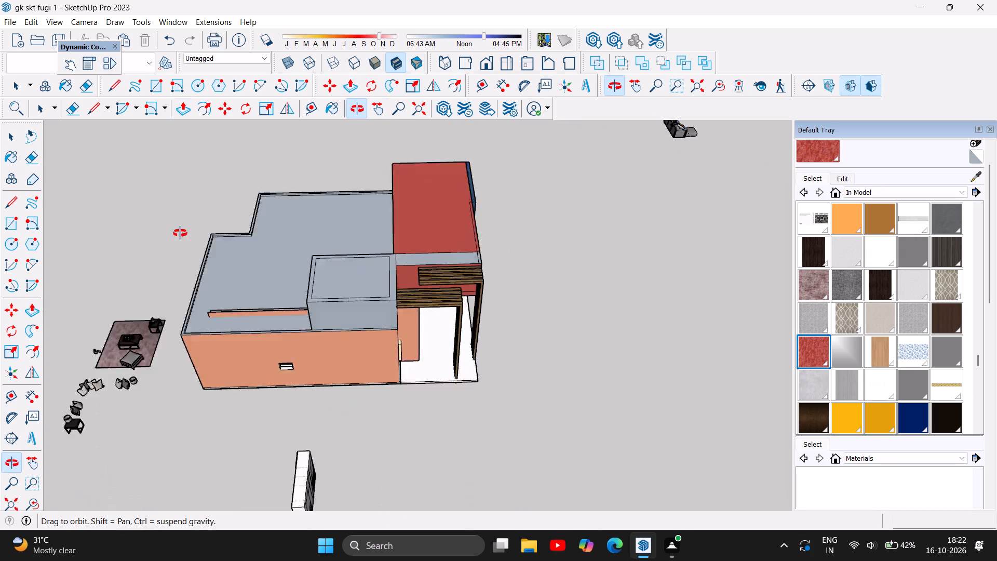
{"action": "left_click_drag", "start_coordinate": [180, 233], "coordinate": [162, 230]}
{"action": "left_click_drag", "start_coordinate": [605, 307], "coordinate": [309, 171]}
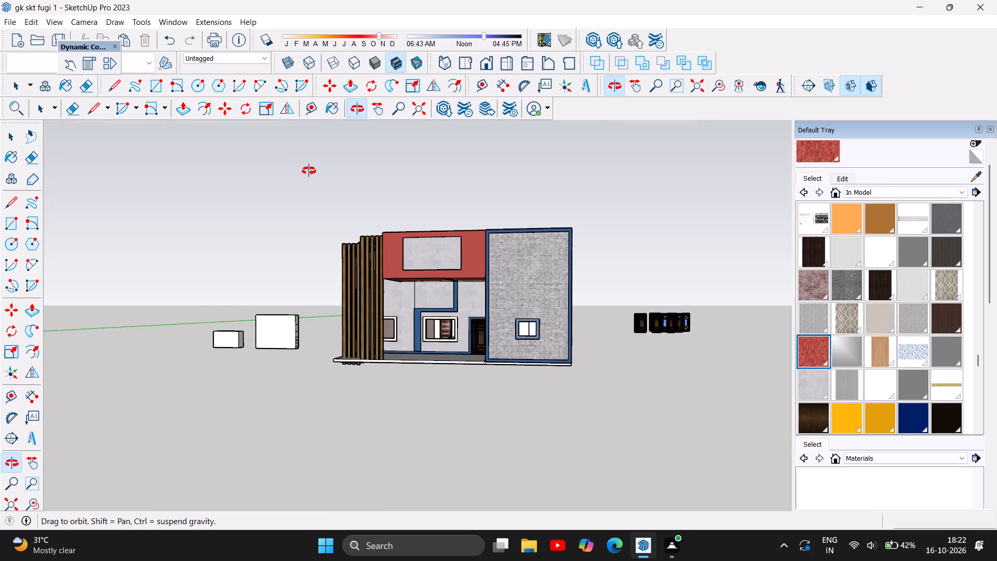
{"action": "left_click_drag", "start_coordinate": [309, 171], "coordinate": [319, 167]}
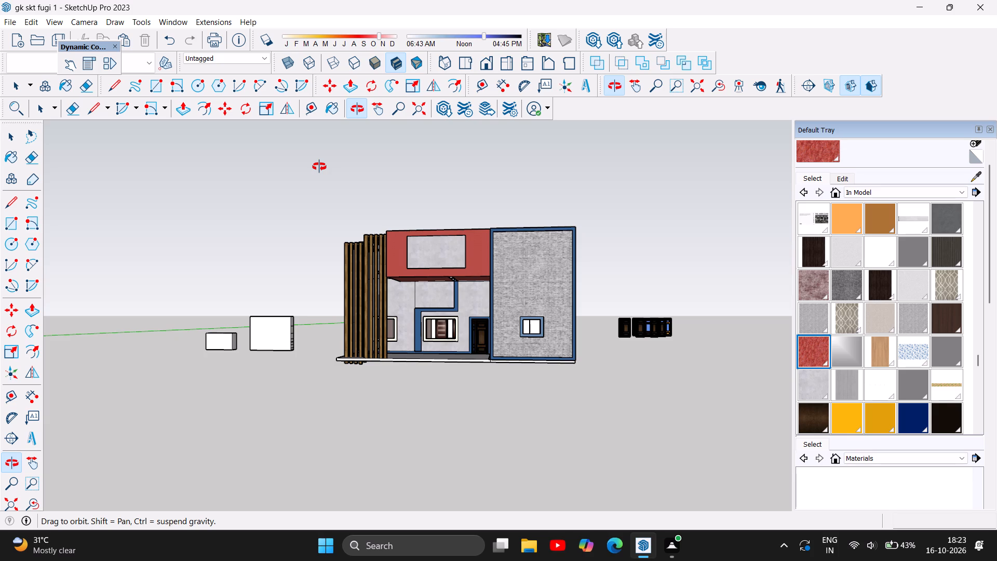
{"action": "scroll", "coordinate": [364, 444], "scroll_direction": "down", "scroll_amount": 3}
{"action": "left_click_drag", "start_coordinate": [382, 377], "coordinate": [407, 450]}
{"action": "left_click_drag", "start_coordinate": [451, 419], "coordinate": [635, 339]}
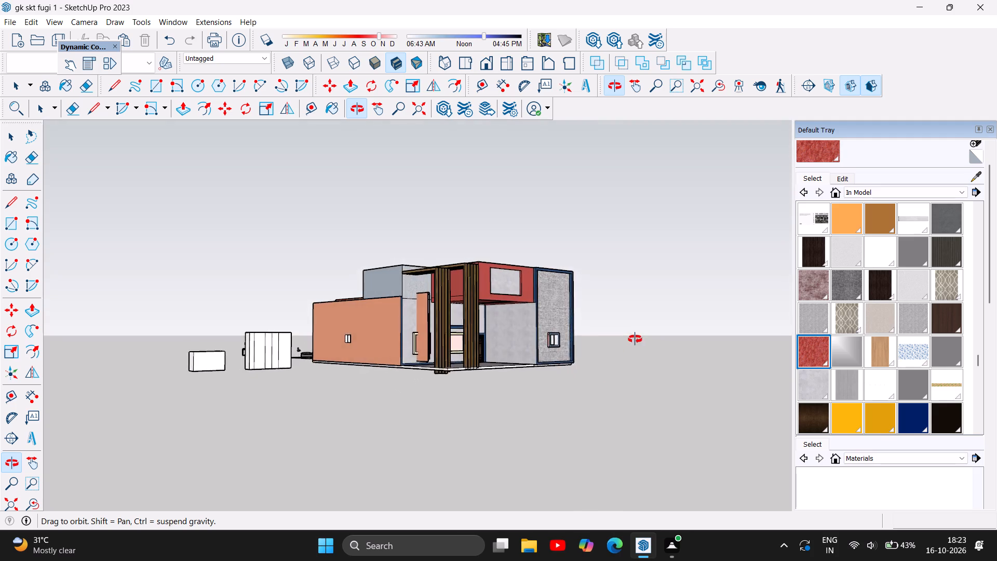
{"action": "left_click_drag", "start_coordinate": [635, 339], "coordinate": [417, 367]}
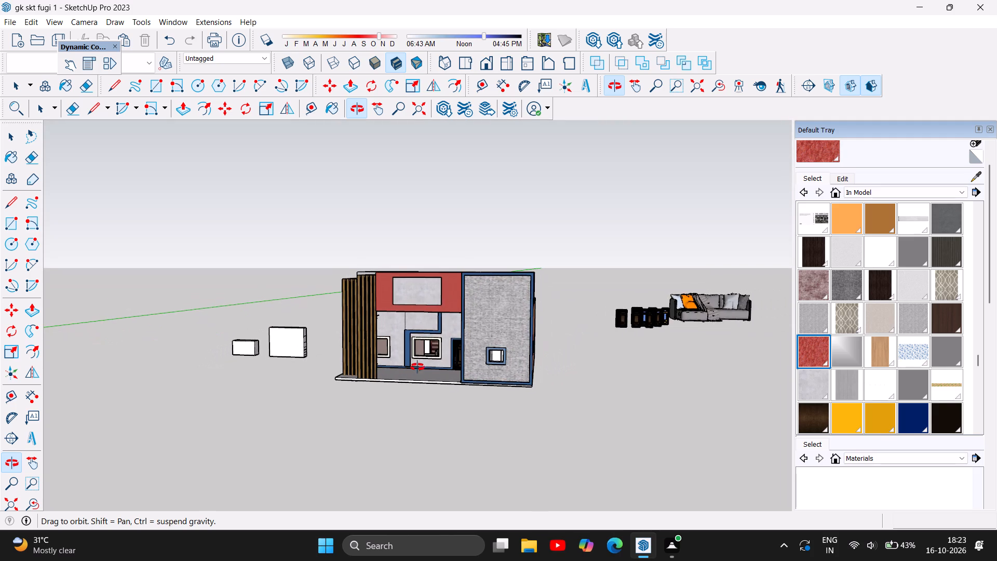
{"action": "left_click_drag", "start_coordinate": [417, 367], "coordinate": [440, 368]}
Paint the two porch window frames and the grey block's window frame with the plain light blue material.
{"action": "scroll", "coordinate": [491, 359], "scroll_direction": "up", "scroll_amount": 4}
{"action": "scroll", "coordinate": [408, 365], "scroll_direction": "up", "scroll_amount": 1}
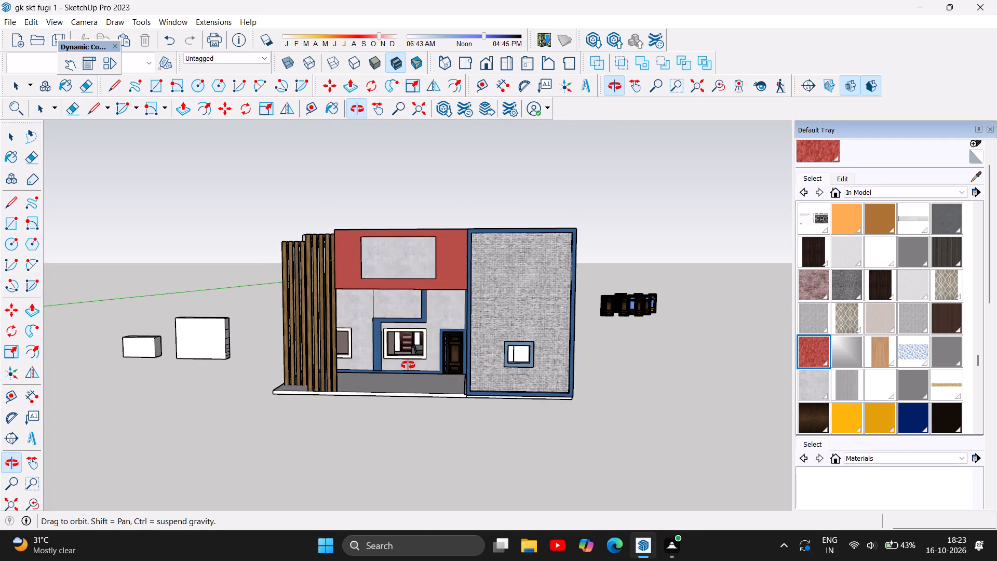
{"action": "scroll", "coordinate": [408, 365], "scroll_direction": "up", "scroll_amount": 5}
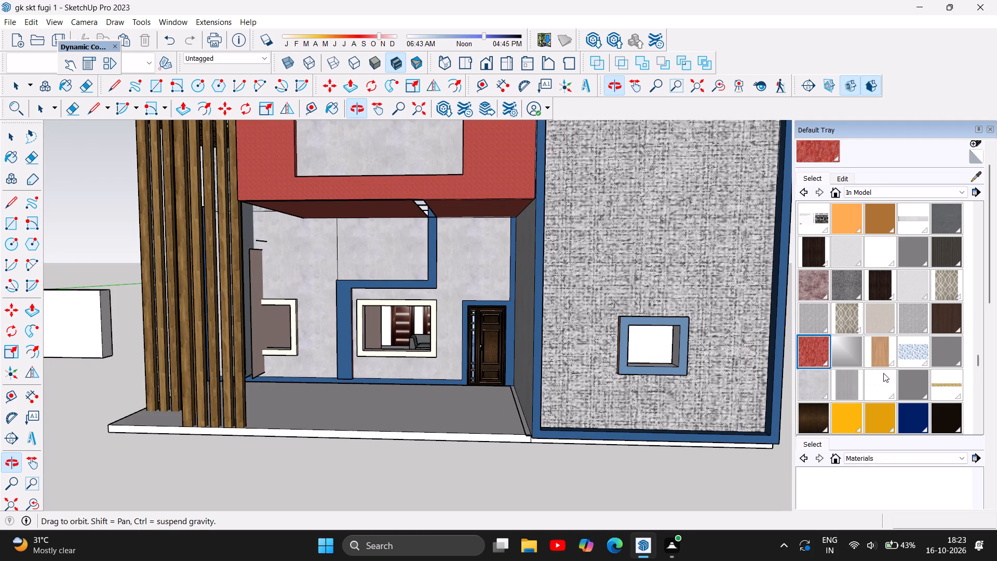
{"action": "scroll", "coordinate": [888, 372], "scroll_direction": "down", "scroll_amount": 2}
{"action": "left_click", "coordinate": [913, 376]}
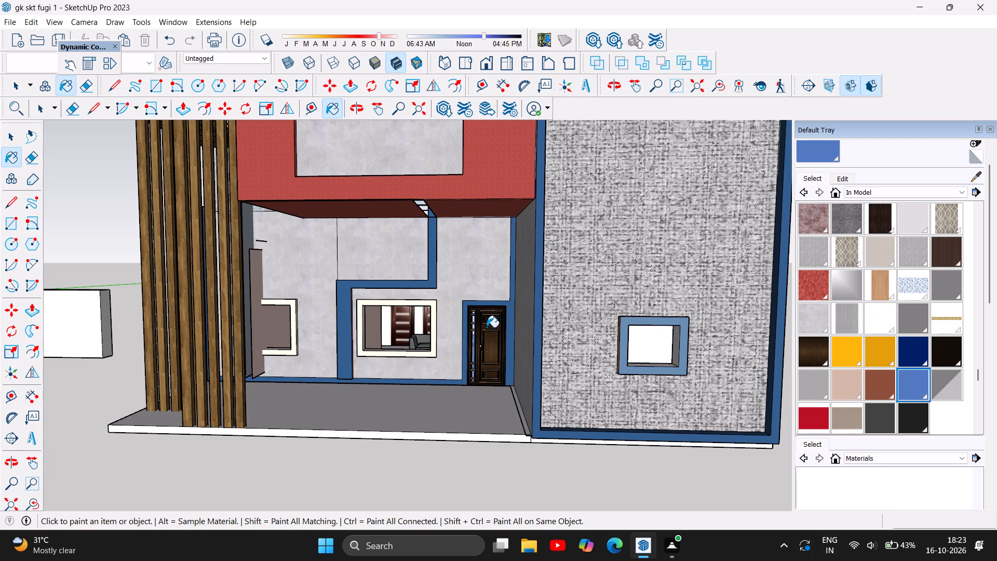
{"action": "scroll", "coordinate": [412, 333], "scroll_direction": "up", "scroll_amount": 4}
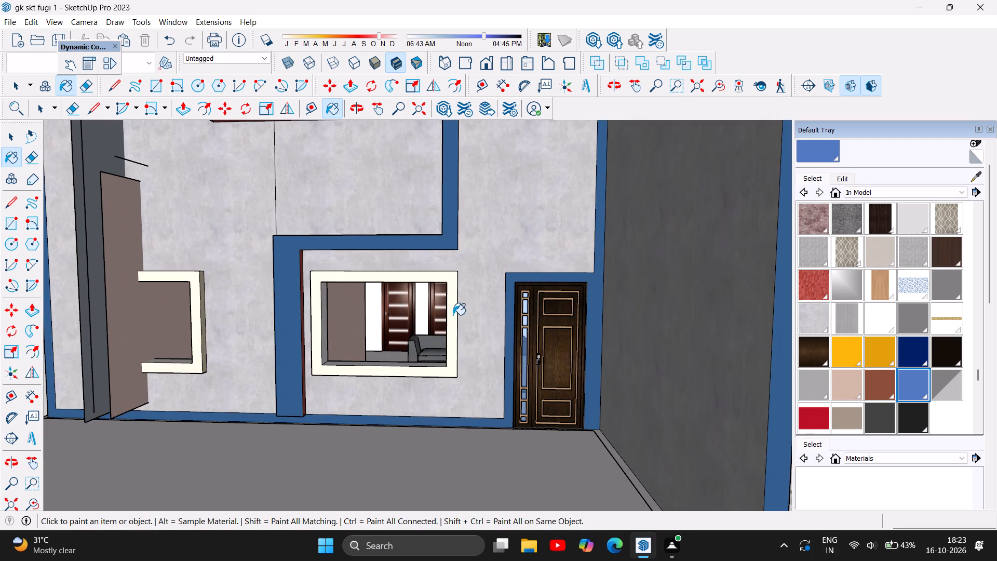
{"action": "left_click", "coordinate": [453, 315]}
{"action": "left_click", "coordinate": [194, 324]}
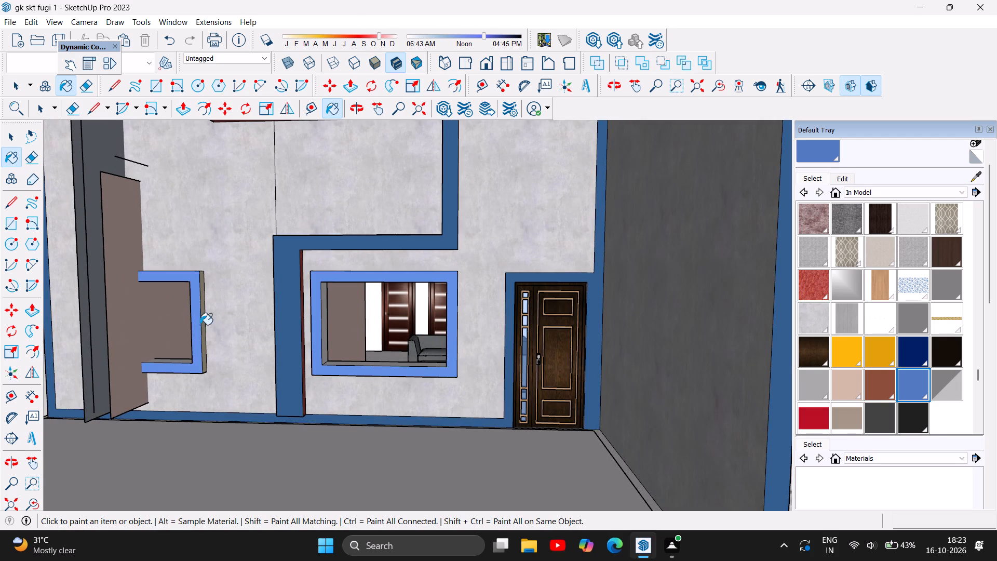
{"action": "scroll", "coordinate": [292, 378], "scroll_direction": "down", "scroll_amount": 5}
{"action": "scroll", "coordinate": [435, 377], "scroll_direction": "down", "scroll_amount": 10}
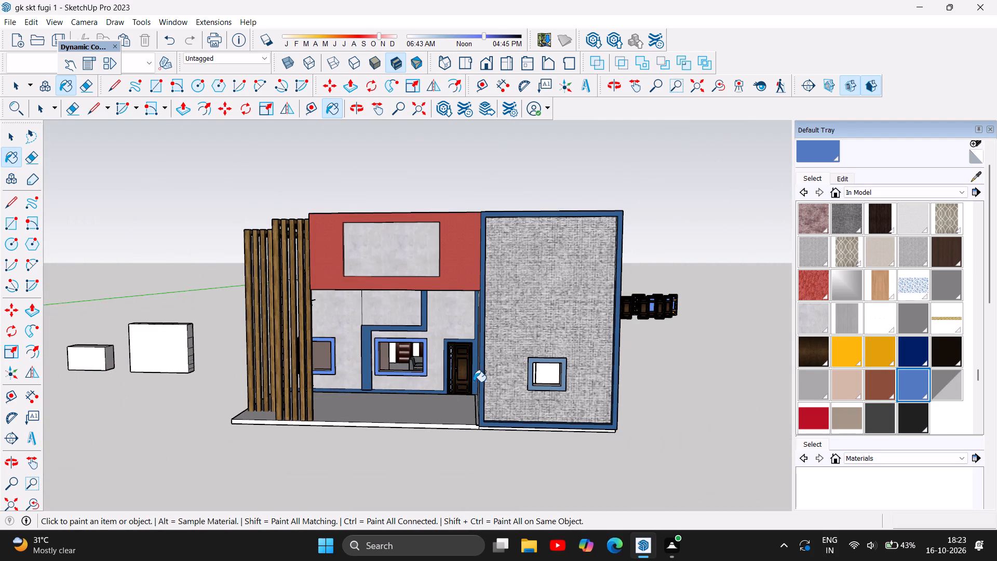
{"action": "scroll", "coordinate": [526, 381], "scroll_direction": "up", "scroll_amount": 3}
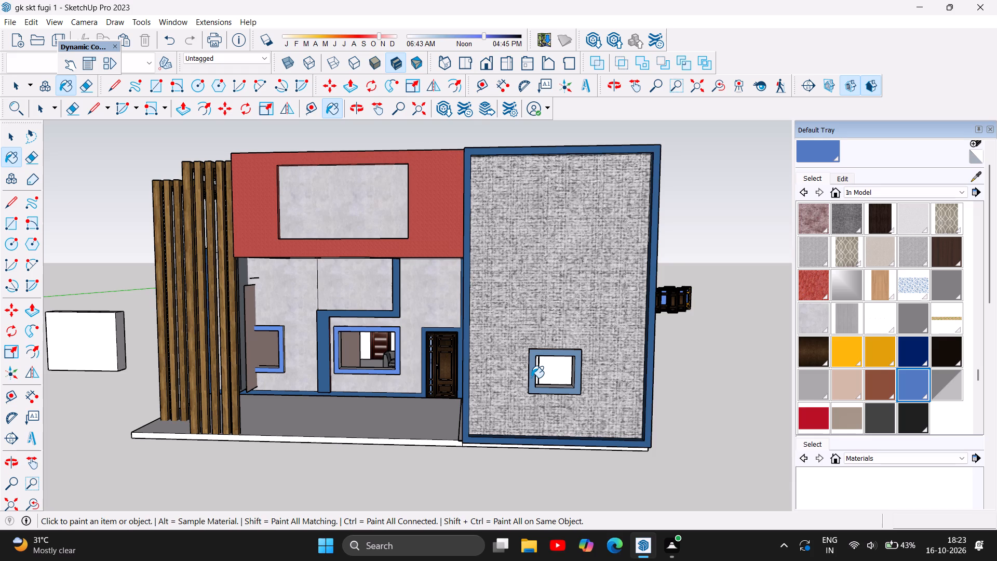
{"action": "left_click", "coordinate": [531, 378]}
Paint the grey block's window frame and both porch window frames with the light wood material.
{"action": "scroll", "coordinate": [637, 426], "scroll_direction": "down", "scroll_amount": 7}
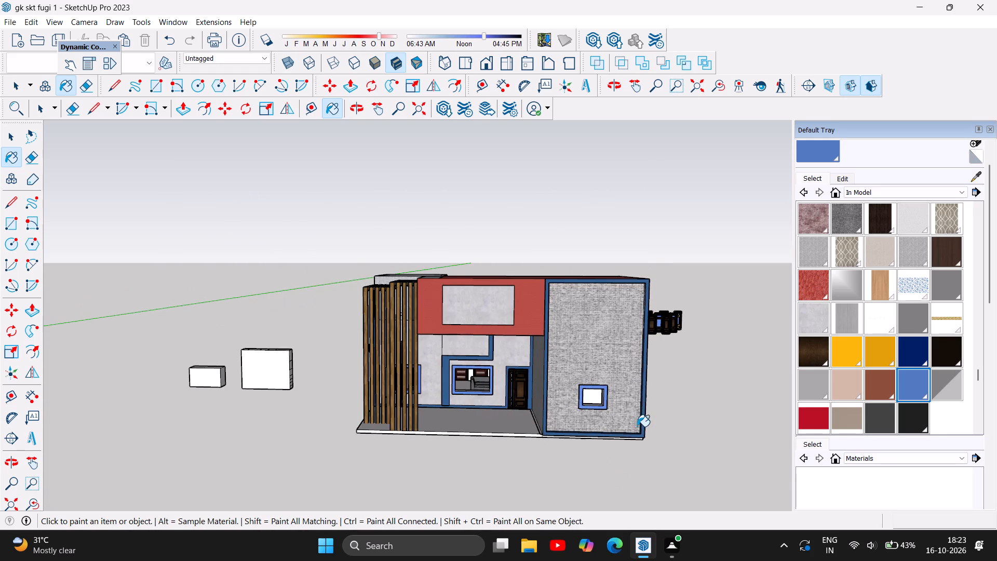
{"action": "left_click", "coordinate": [855, 346]}
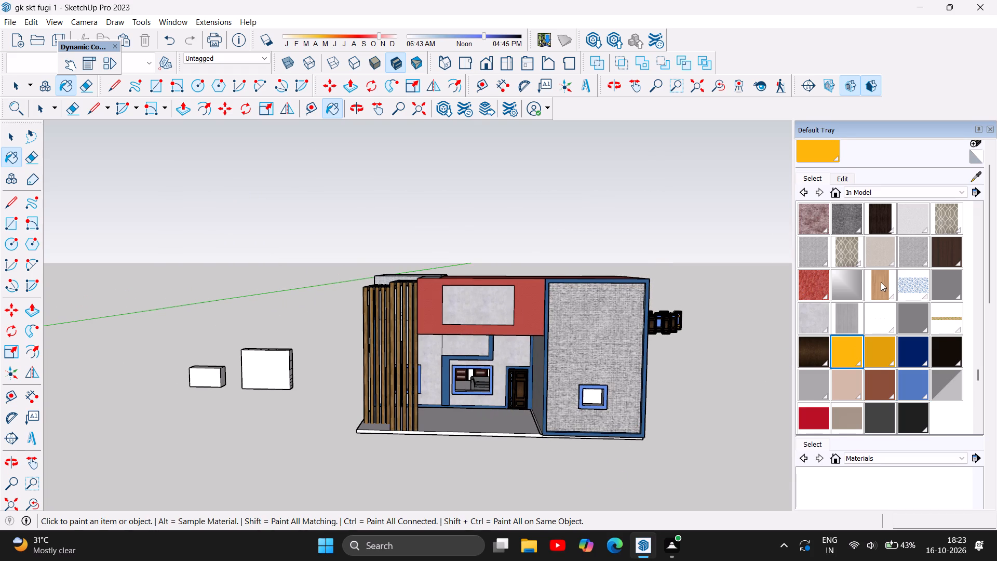
{"action": "left_click", "coordinate": [883, 284]}
{"action": "scroll", "coordinate": [595, 400], "scroll_direction": "up", "scroll_amount": 6}
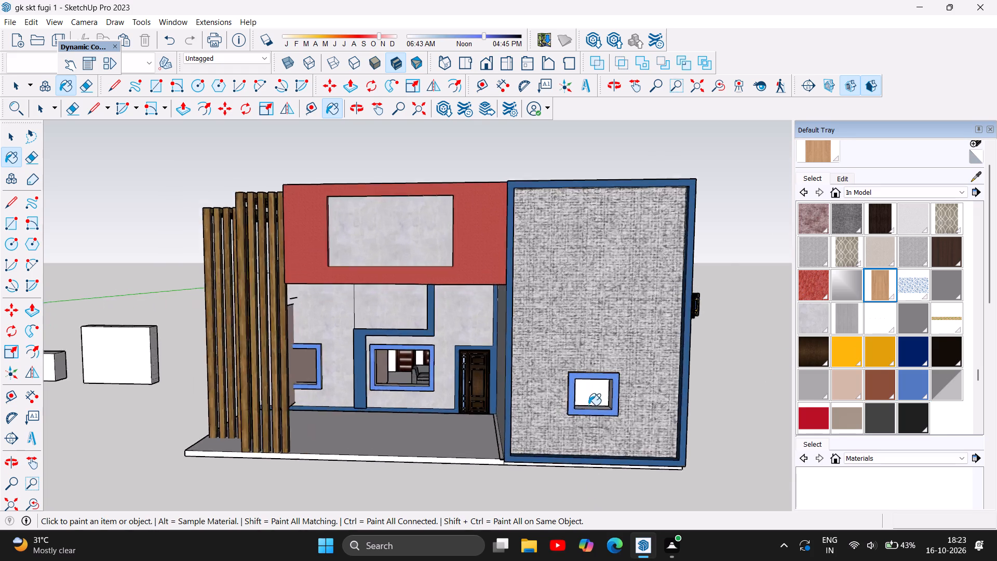
{"action": "scroll", "coordinate": [588, 405], "scroll_direction": "up", "scroll_amount": 2}
{"action": "left_click", "coordinate": [564, 401]}
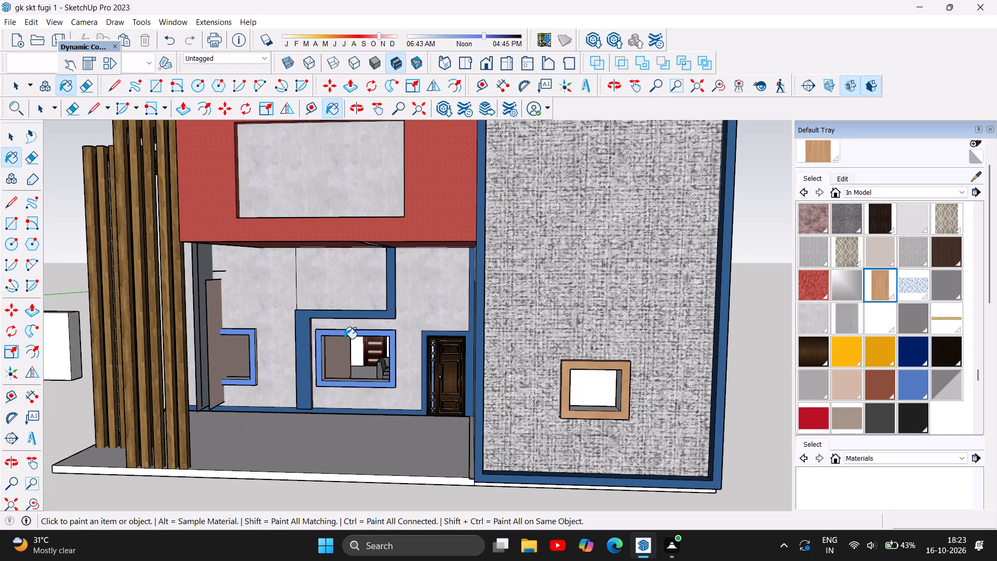
{"action": "left_click", "coordinate": [319, 338]}
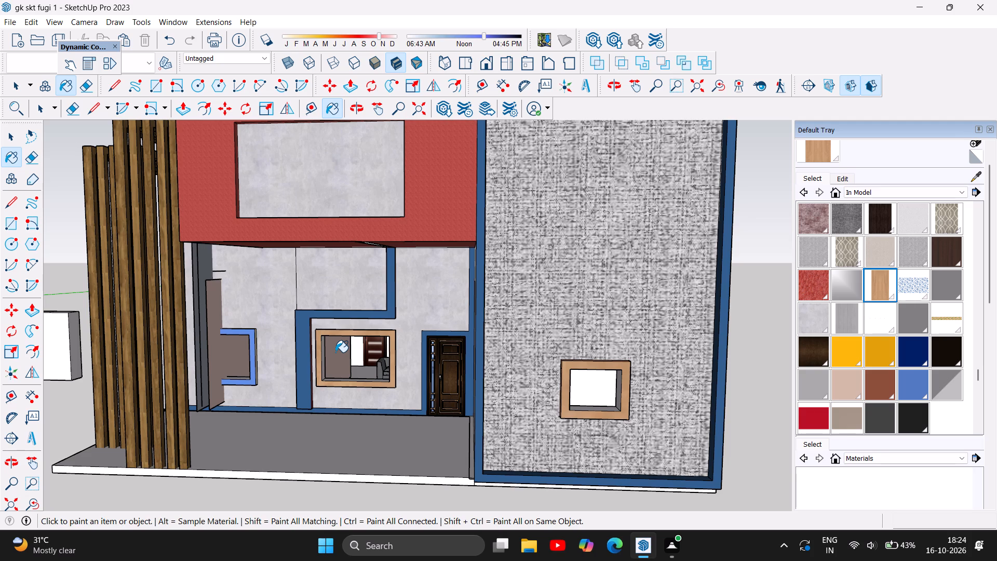
{"action": "scroll", "coordinate": [254, 356], "scroll_direction": "up", "scroll_amount": 2}
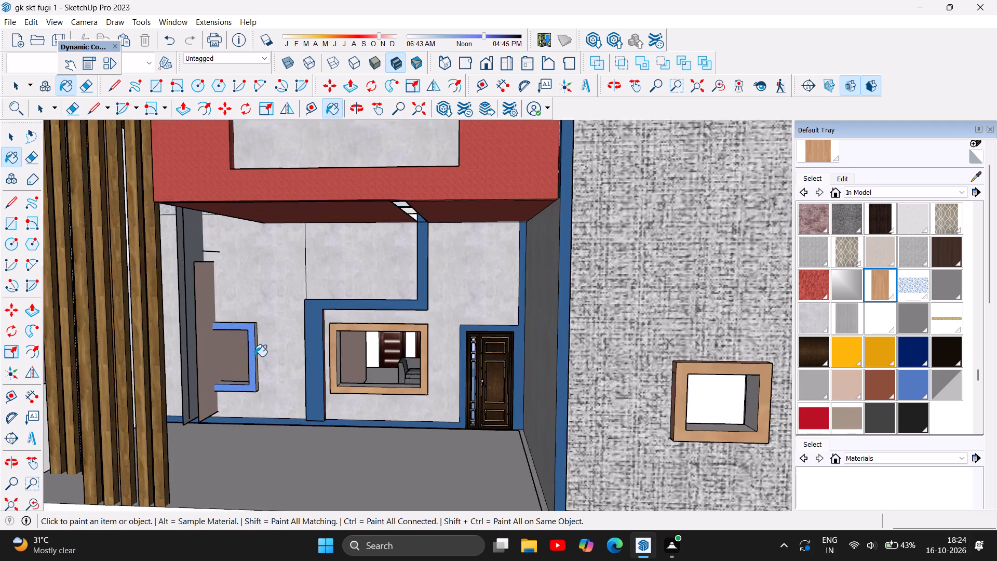
{"action": "scroll", "coordinate": [254, 356], "scroll_direction": "up", "scroll_amount": 2}
{"action": "left_click", "coordinate": [250, 357]}
Paint the recessed grey panel on the front of the red block with the same light wood material.
{"action": "scroll", "coordinate": [292, 439], "scroll_direction": "down", "scroll_amount": 6}
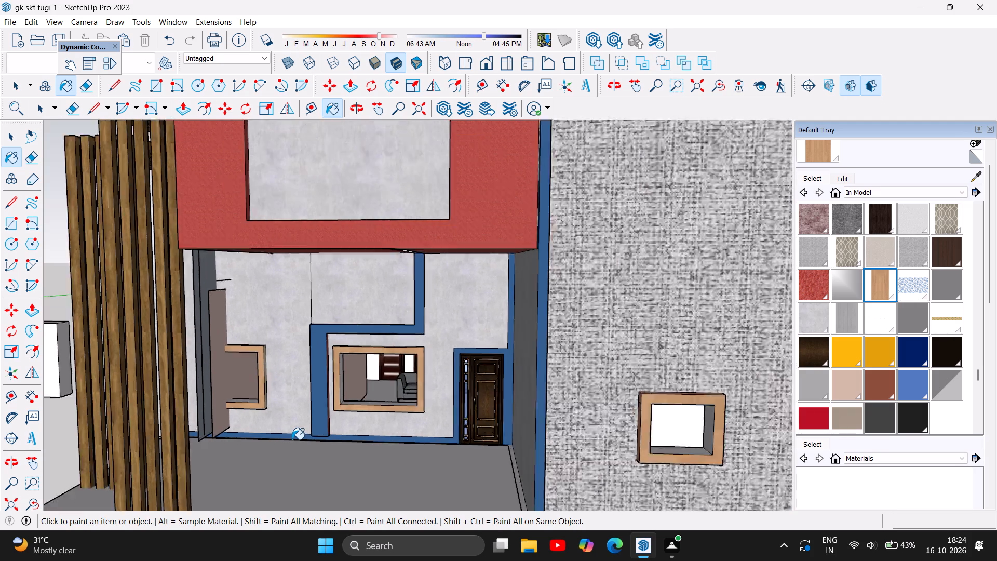
{"action": "scroll", "coordinate": [292, 439], "scroll_direction": "down", "scroll_amount": 5}
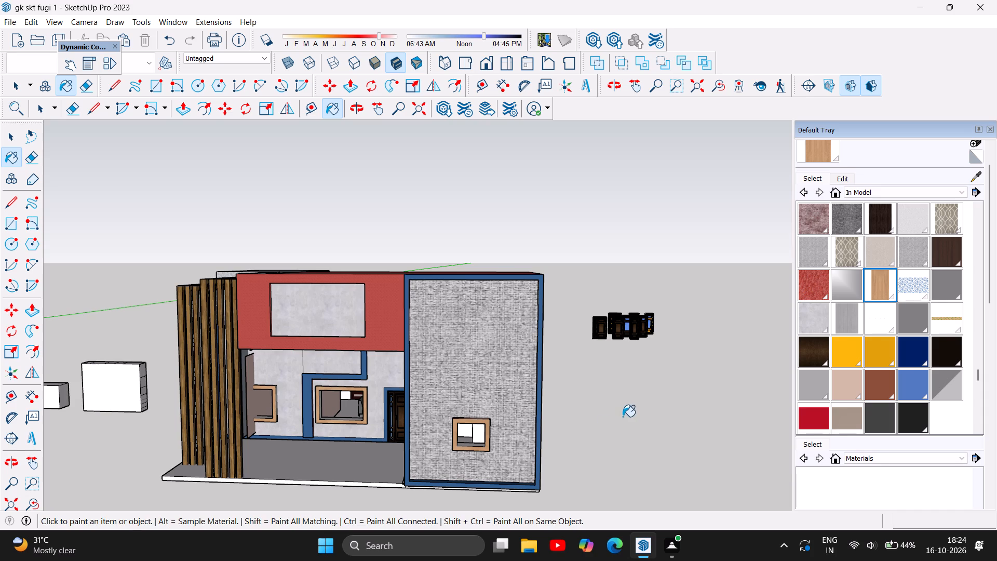
{"action": "left_click", "coordinate": [293, 305]}
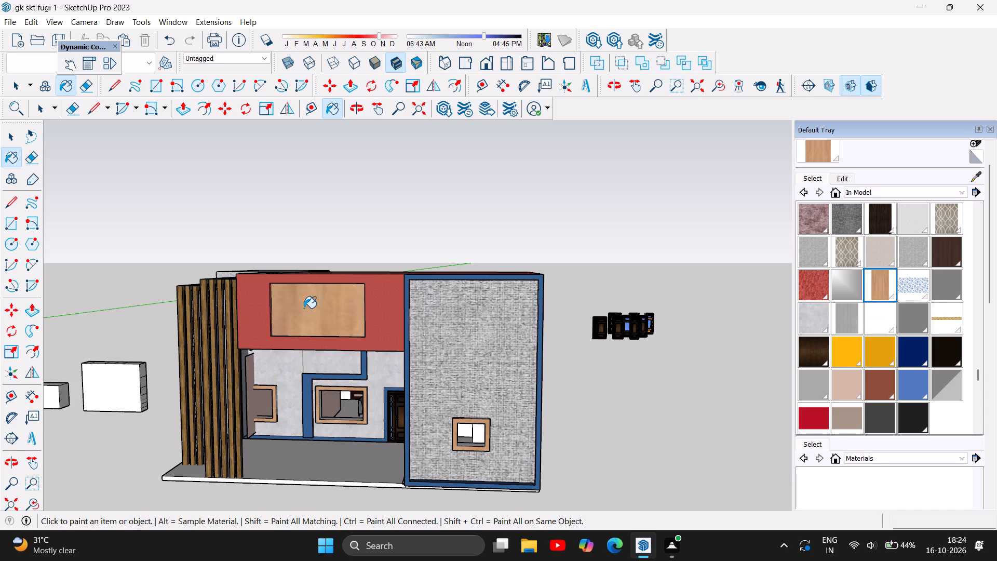
Examine the front facade with its wood window frames and wood panel from near and far.
{"action": "scroll", "coordinate": [618, 327], "scroll_direction": "down", "scroll_amount": 3}
{"action": "scroll", "coordinate": [508, 438], "scroll_direction": "up", "scroll_amount": 2}
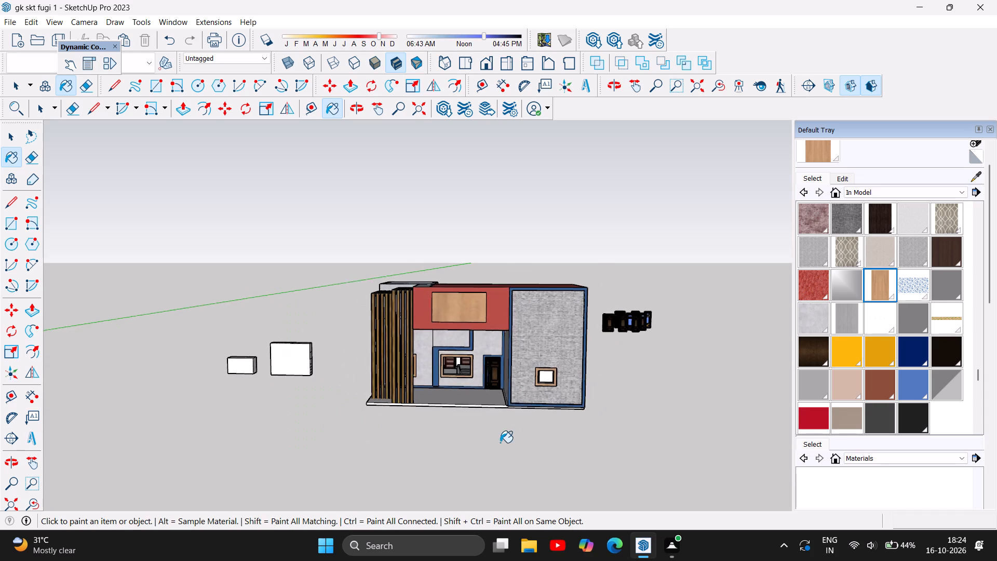
{"action": "scroll", "coordinate": [500, 443], "scroll_direction": "up", "scroll_amount": 7}
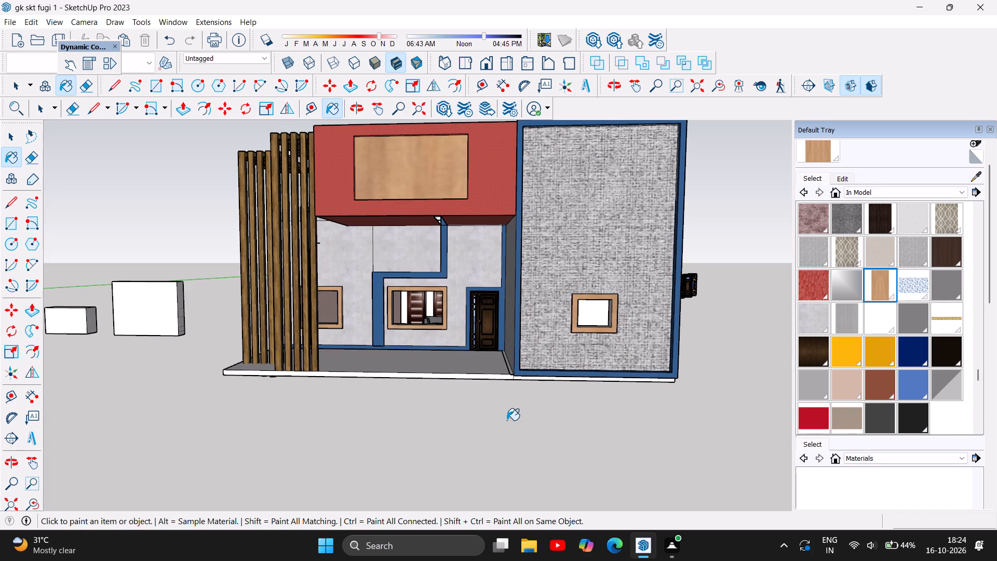
{"action": "scroll", "coordinate": [495, 458], "scroll_direction": "down", "scroll_amount": 5}
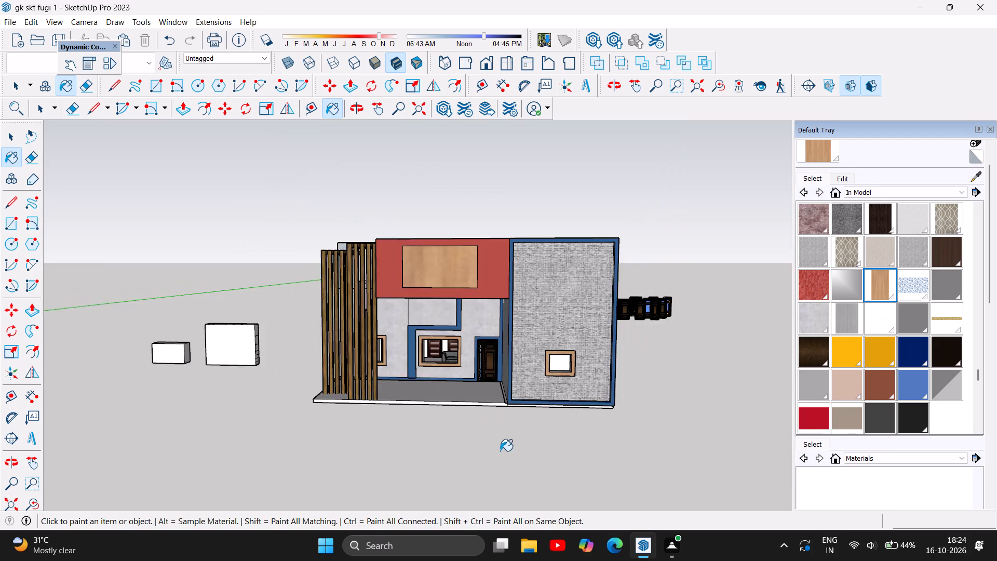
{"action": "scroll", "coordinate": [500, 451], "scroll_direction": "down", "scroll_amount": 2}
{"action": "scroll", "coordinate": [500, 451], "scroll_direction": "up", "scroll_amount": 4}
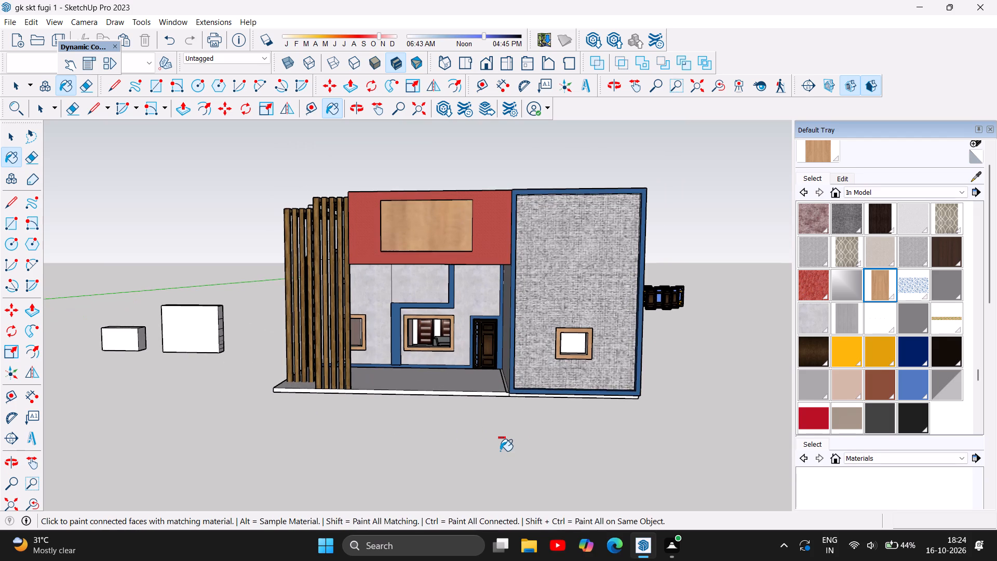
Save the house model.
{"action": "key", "text": "ctrl+s"}
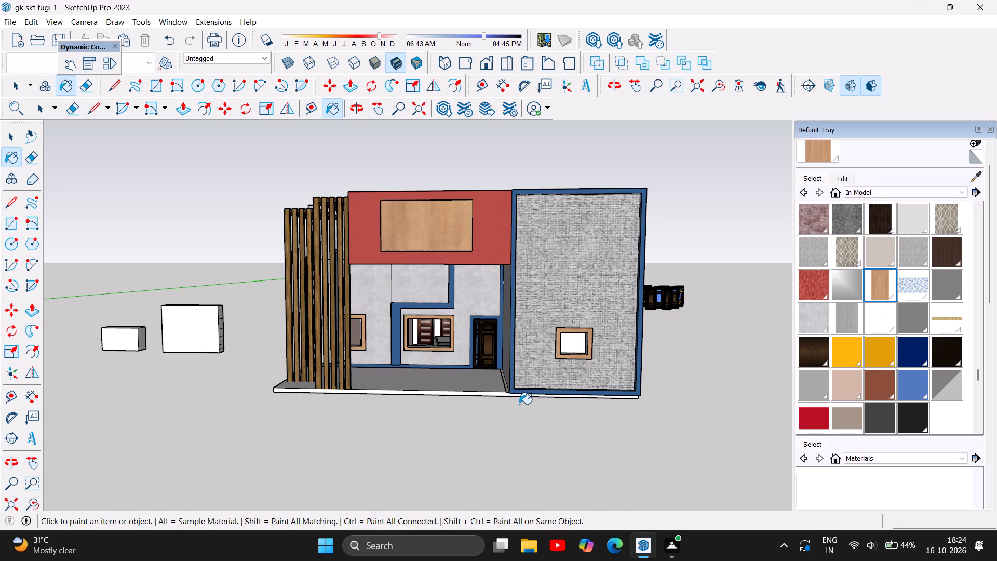
{"action": "scroll", "coordinate": [519, 404], "scroll_direction": "up", "scroll_amount": 1}
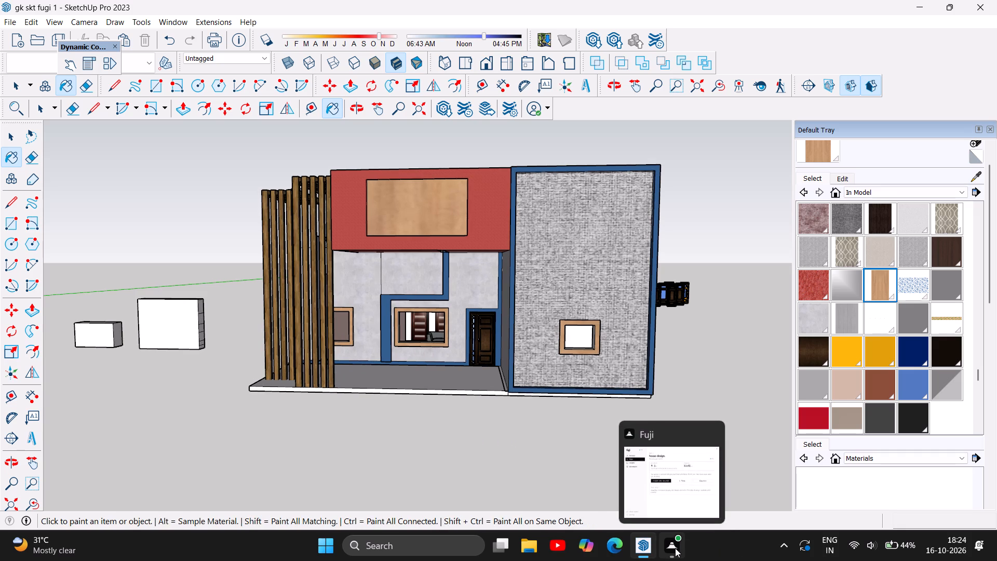
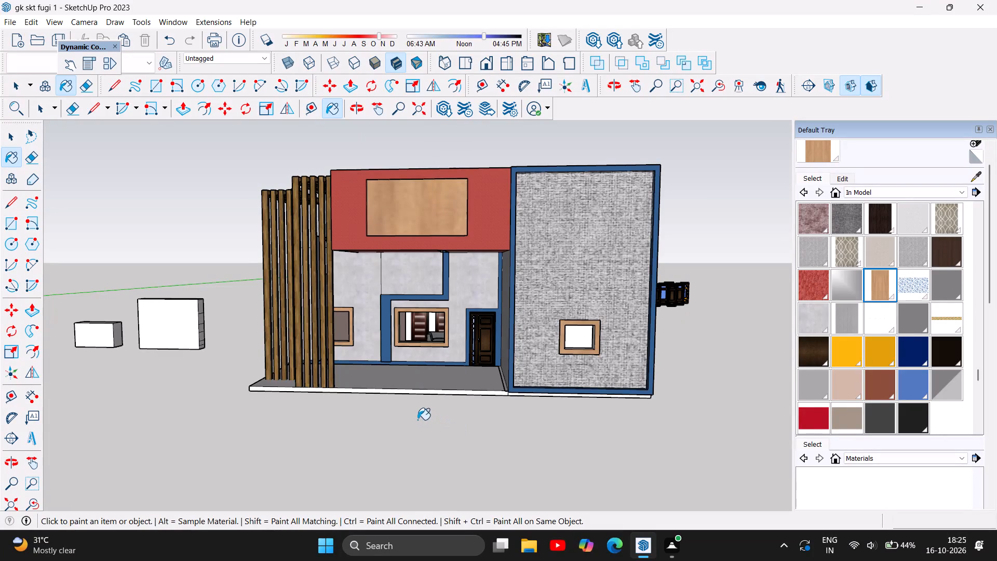
Examine the front facade with its slats, wood panel and window frames from near, far and slightly above.
{"action": "scroll", "coordinate": [442, 413], "scroll_direction": "up", "scroll_amount": 1}
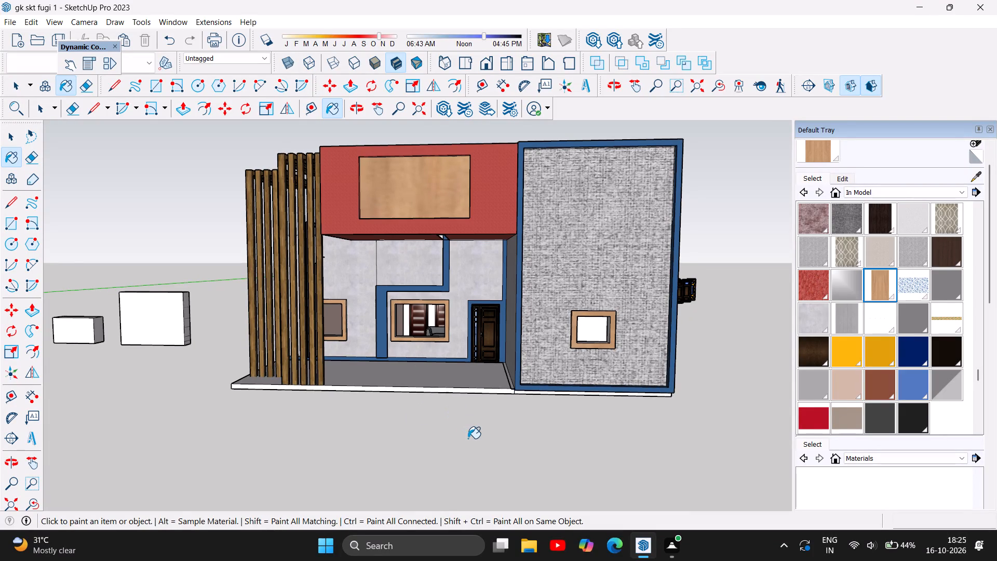
{"action": "scroll", "coordinate": [468, 438], "scroll_direction": "down", "scroll_amount": 1}
{"action": "scroll", "coordinate": [367, 420], "scroll_direction": "down", "scroll_amount": 4}
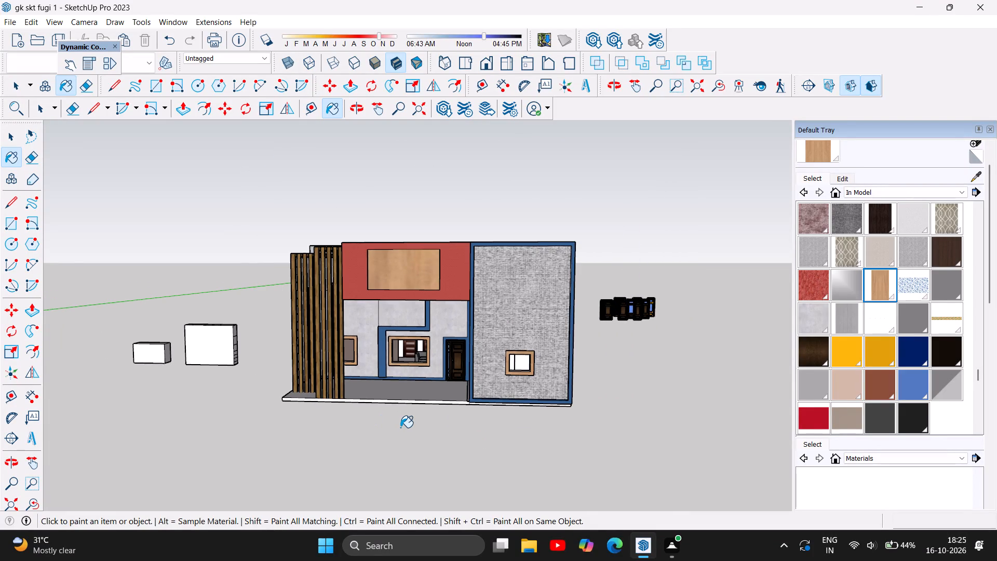
{"action": "scroll", "coordinate": [400, 428], "scroll_direction": "up", "scroll_amount": 2}
{"action": "scroll", "coordinate": [400, 428], "scroll_direction": "down", "scroll_amount": 3}
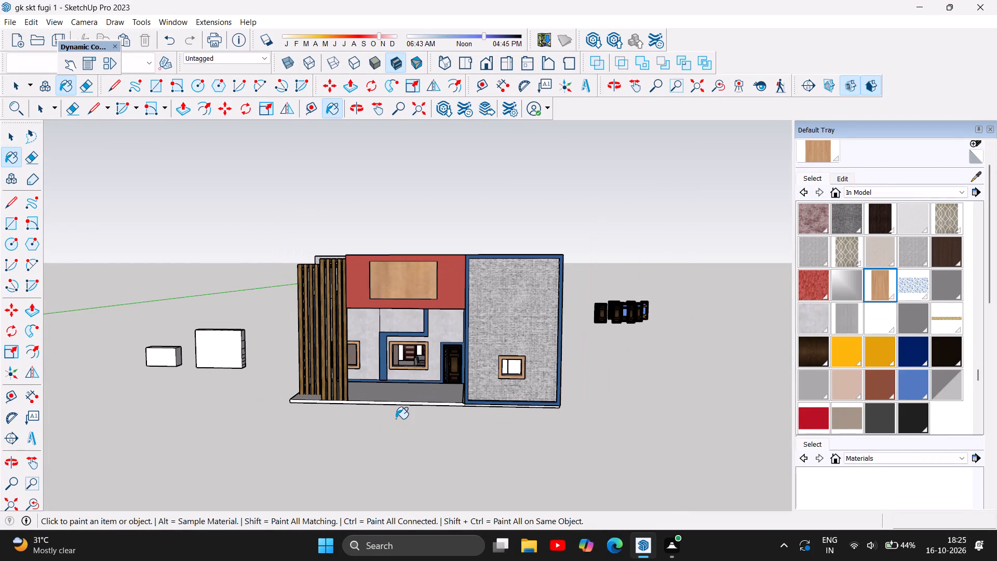
{"action": "scroll", "coordinate": [349, 418], "scroll_direction": "up", "scroll_amount": 5}
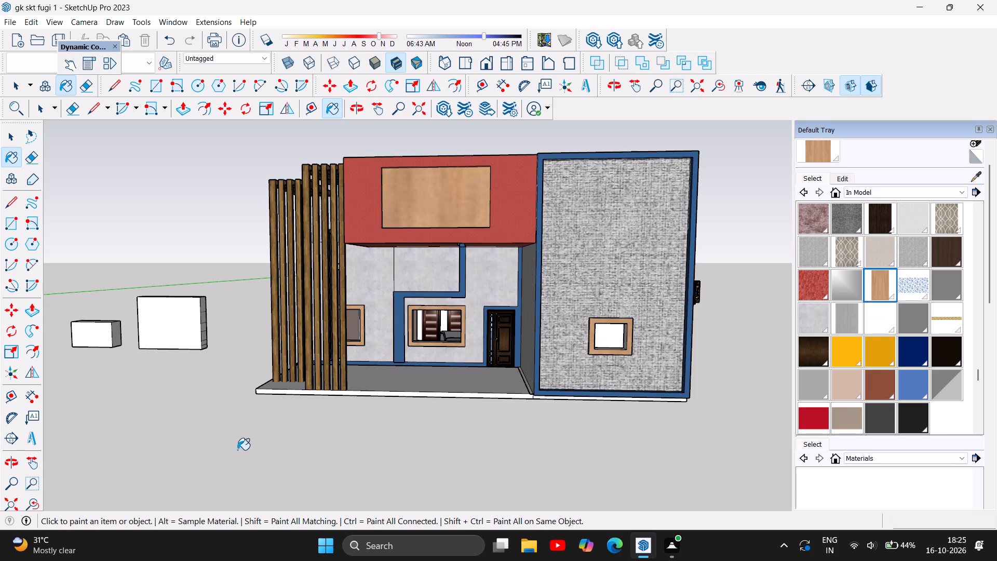
{"action": "scroll", "coordinate": [611, 435], "scroll_direction": "down", "scroll_amount": 1}
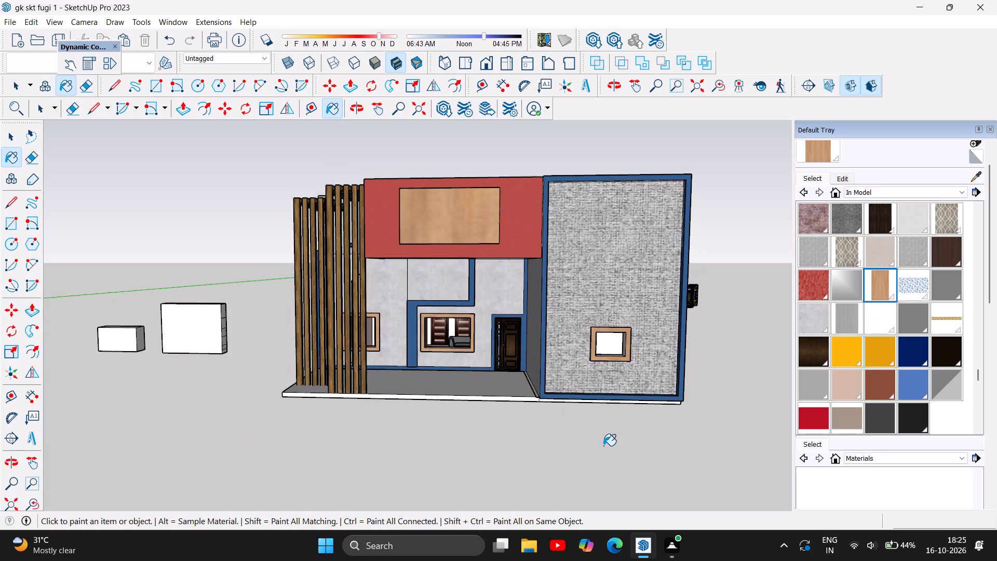
{"action": "scroll", "coordinate": [603, 446], "scroll_direction": "down", "scroll_amount": 3}
{"action": "scroll", "coordinate": [745, 321], "scroll_direction": "up", "scroll_amount": 4}
{"action": "scroll", "coordinate": [536, 459], "scroll_direction": "down", "scroll_amount": 3}
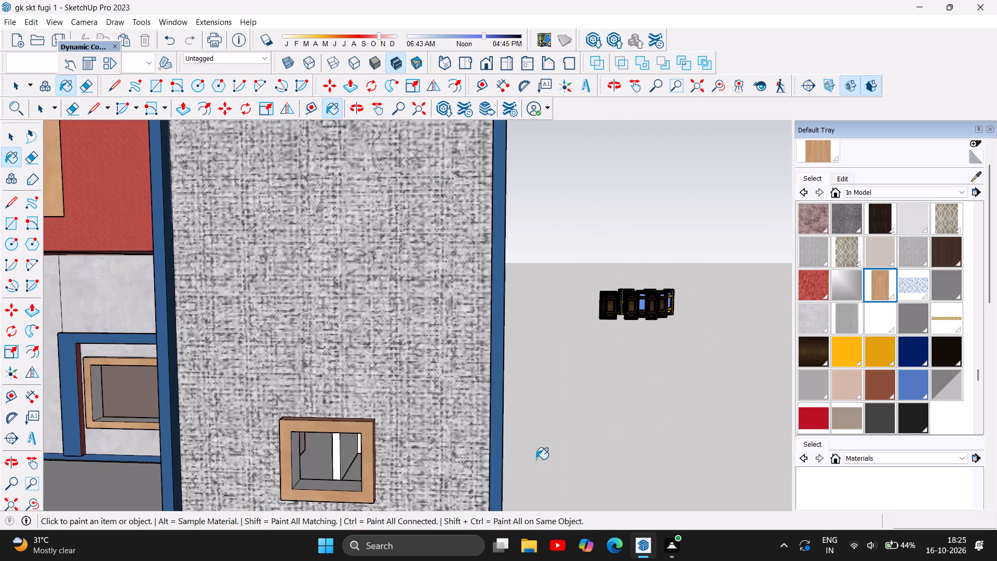
{"action": "scroll", "coordinate": [562, 443], "scroll_direction": "down", "scroll_amount": 8}
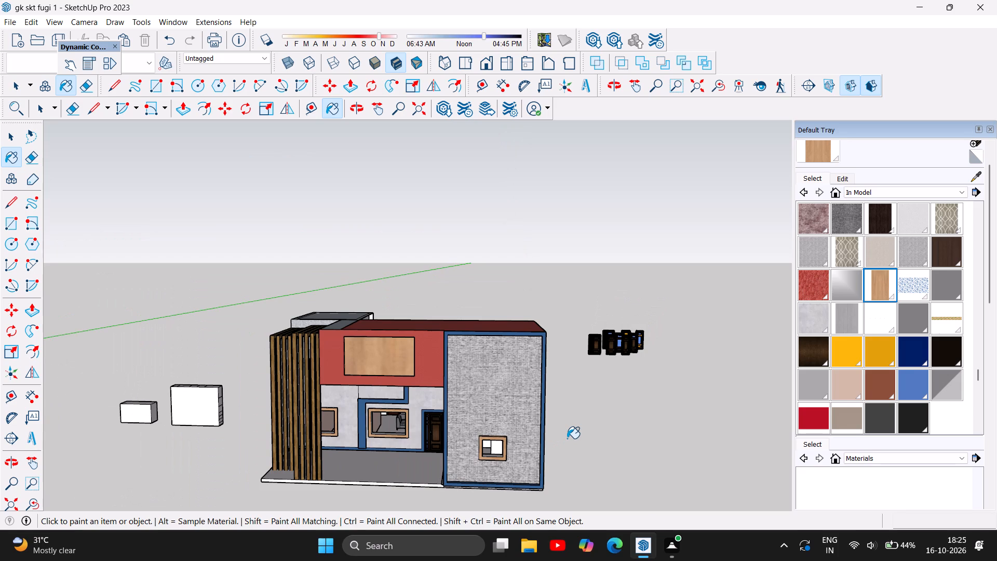
Save the house model.
{"action": "key", "text": "ctrl+s"}
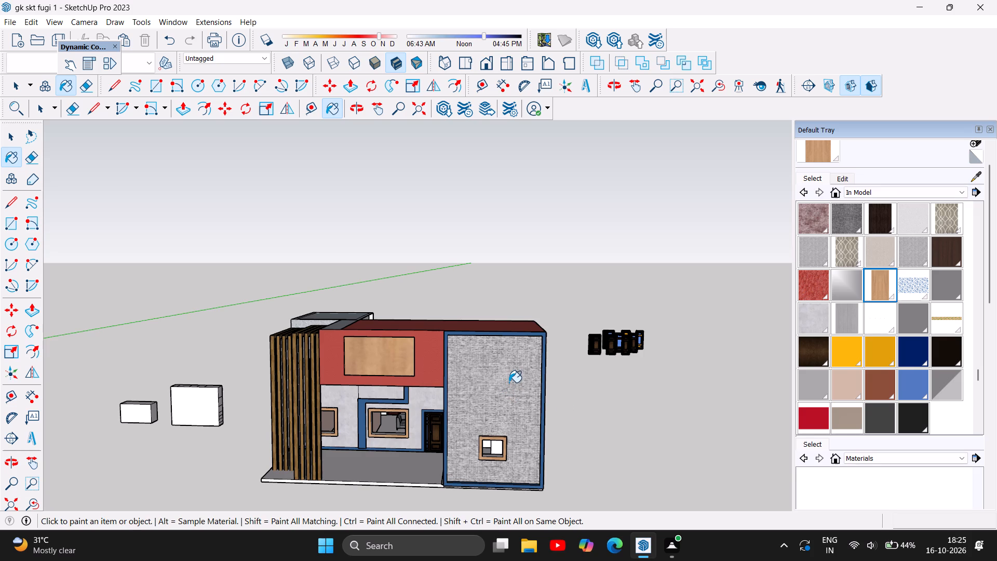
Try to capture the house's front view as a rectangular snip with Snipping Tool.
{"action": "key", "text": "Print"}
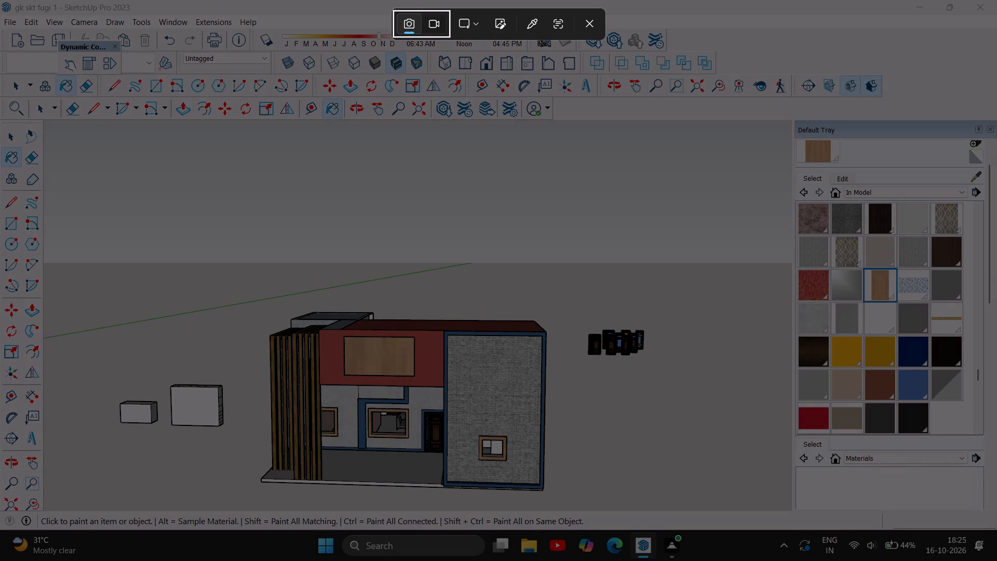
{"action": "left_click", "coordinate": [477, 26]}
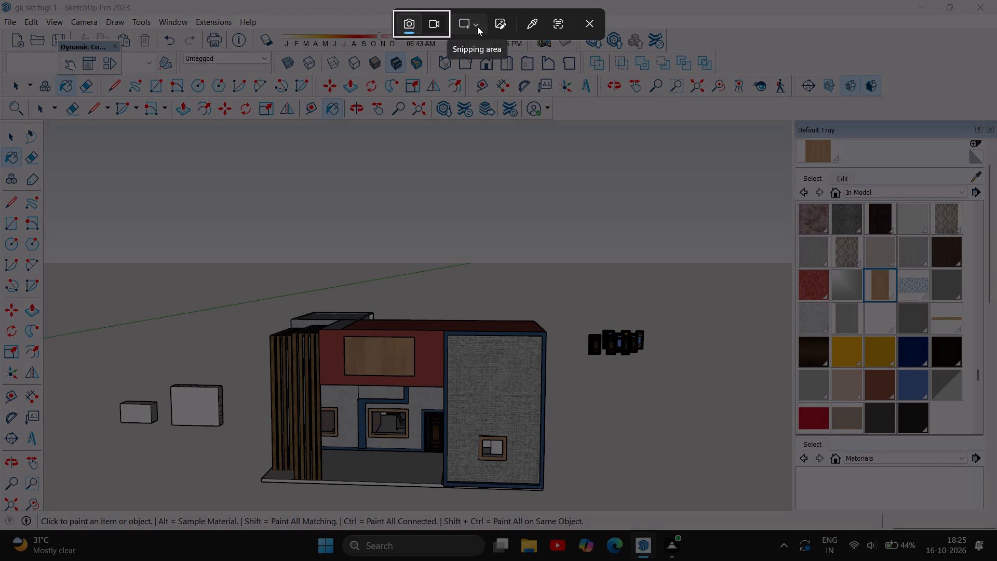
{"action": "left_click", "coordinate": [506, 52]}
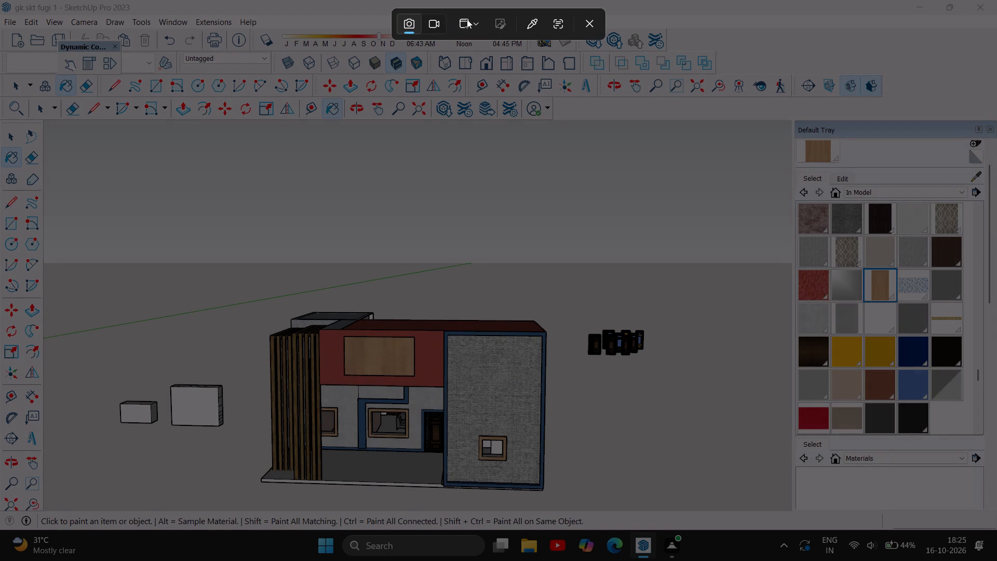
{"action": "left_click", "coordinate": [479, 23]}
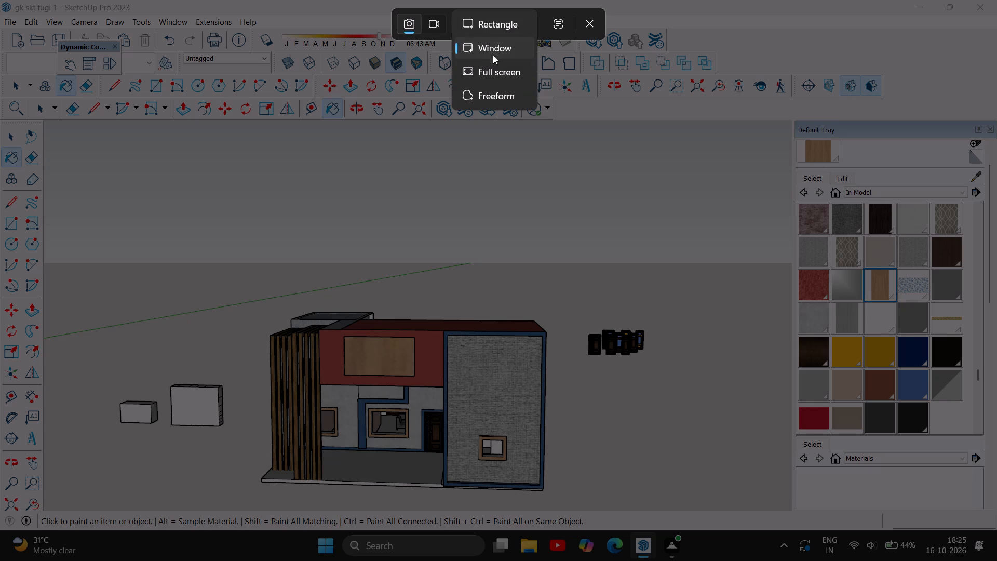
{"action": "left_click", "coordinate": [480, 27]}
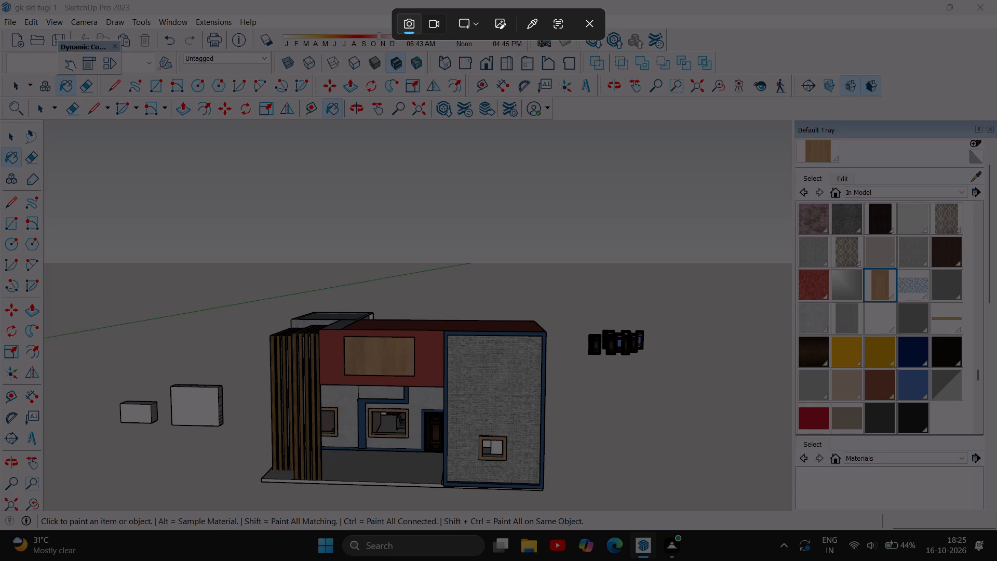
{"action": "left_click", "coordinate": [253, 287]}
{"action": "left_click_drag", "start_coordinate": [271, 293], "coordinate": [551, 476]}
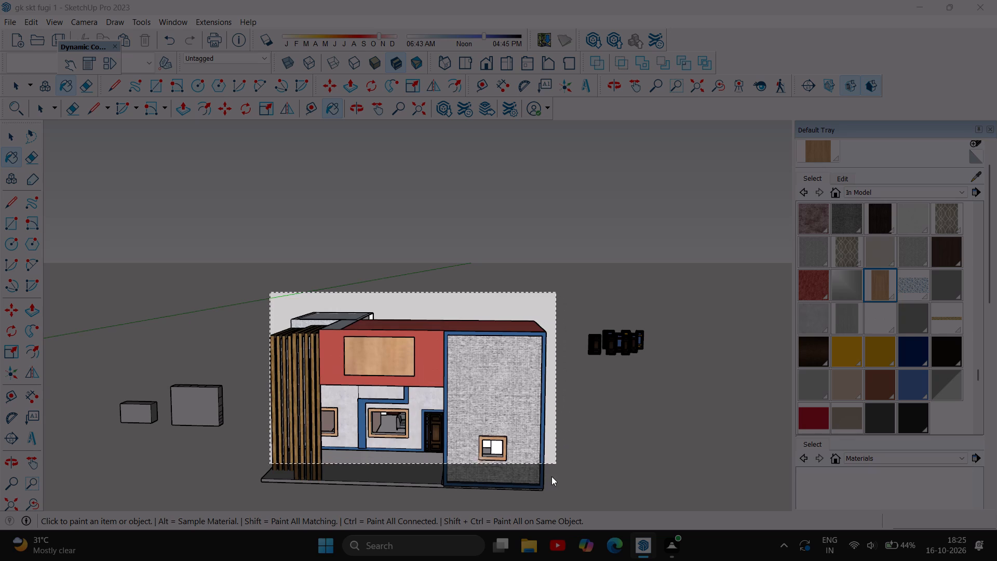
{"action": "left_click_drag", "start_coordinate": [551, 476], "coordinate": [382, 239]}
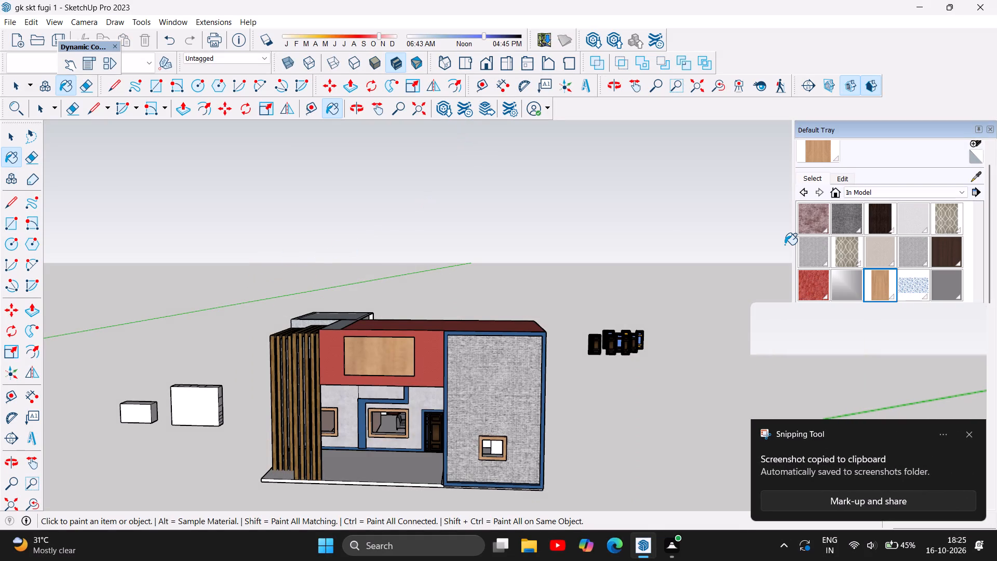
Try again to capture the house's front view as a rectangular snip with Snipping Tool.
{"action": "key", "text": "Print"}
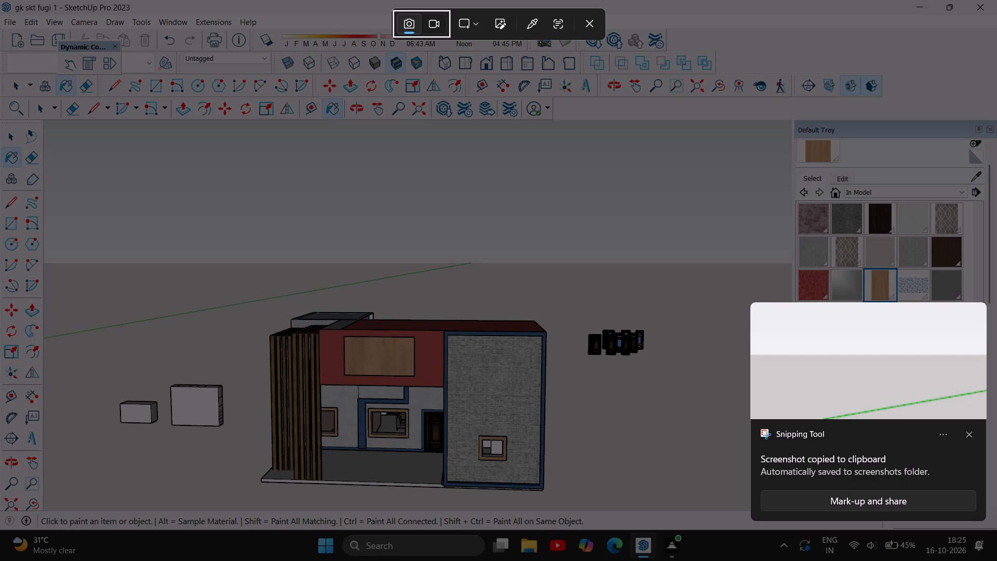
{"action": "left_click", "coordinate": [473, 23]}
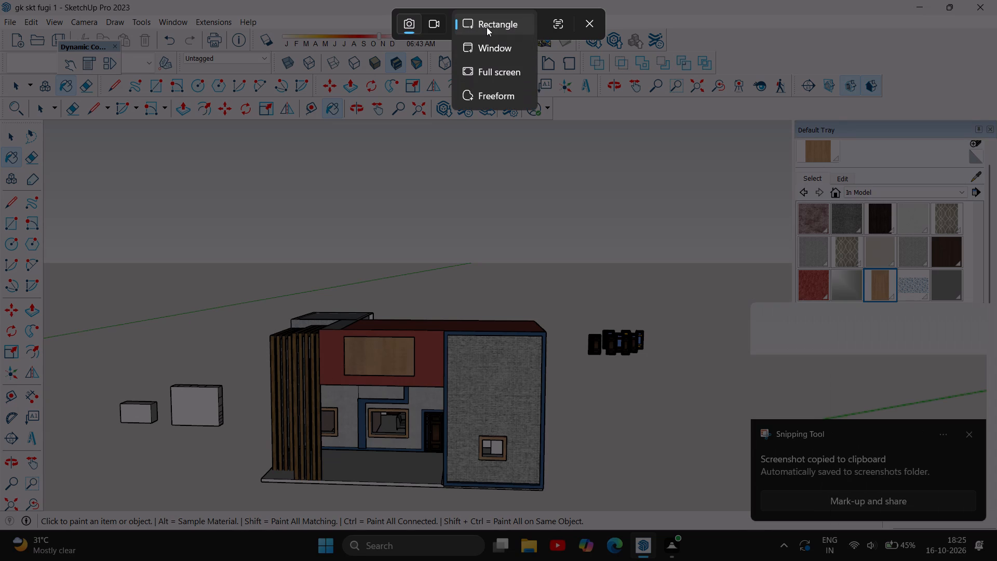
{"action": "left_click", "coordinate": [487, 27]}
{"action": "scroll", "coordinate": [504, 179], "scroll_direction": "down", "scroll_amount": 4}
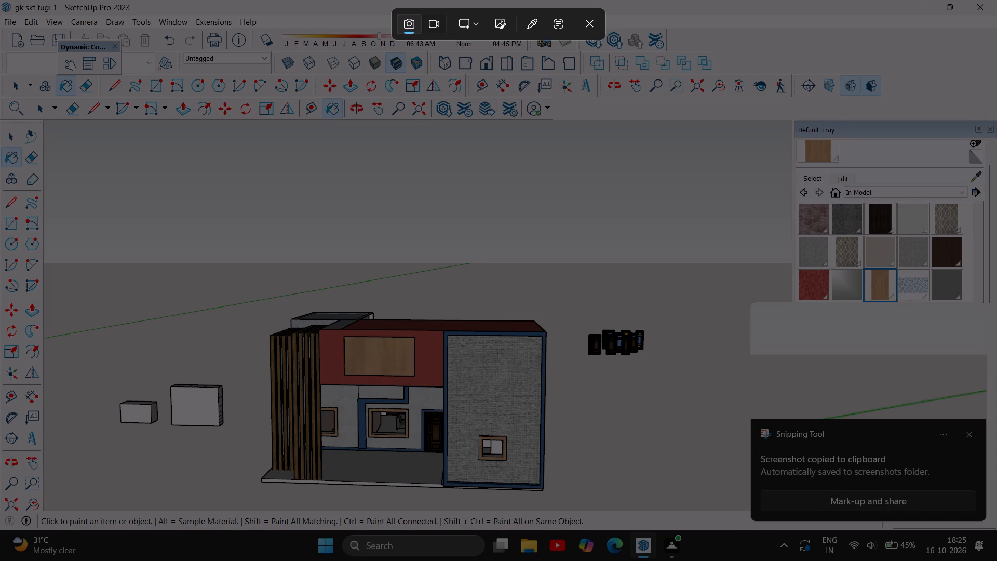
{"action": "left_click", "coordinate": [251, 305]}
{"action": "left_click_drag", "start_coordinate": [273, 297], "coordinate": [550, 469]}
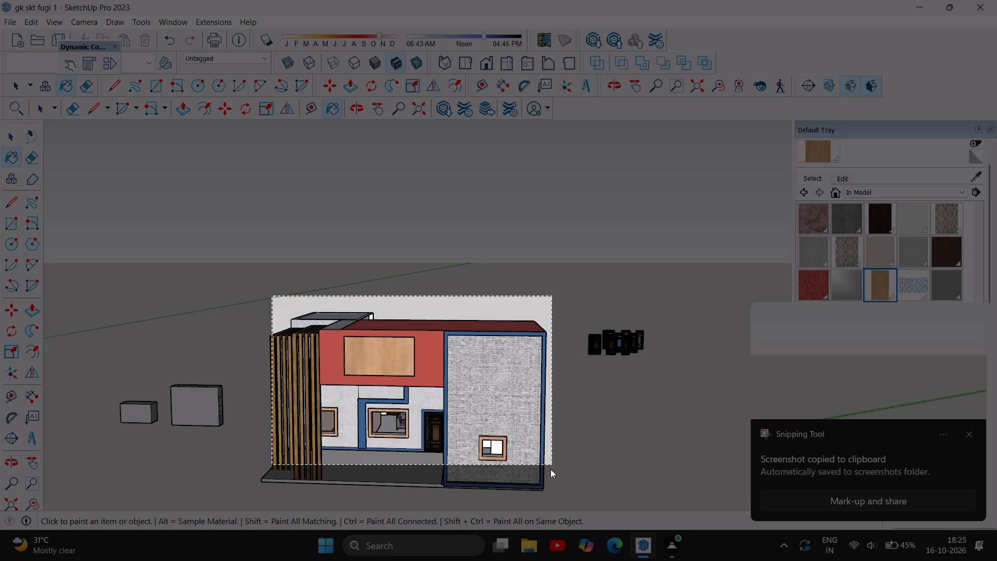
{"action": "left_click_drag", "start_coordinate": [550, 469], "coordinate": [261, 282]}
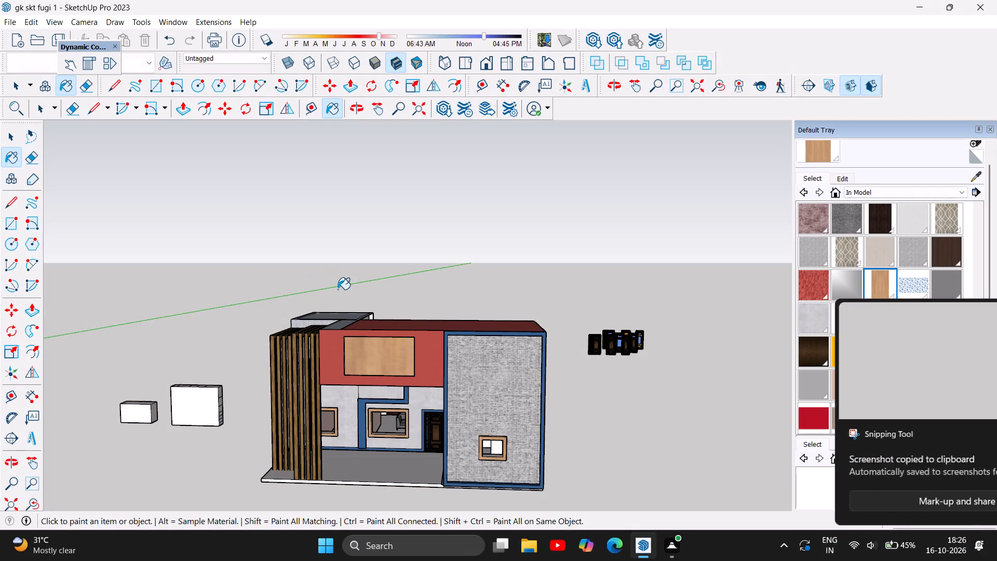
Capture a rectangular snip framing the whole house from above its roof to below the base slab.
{"action": "key", "text": "Print"}
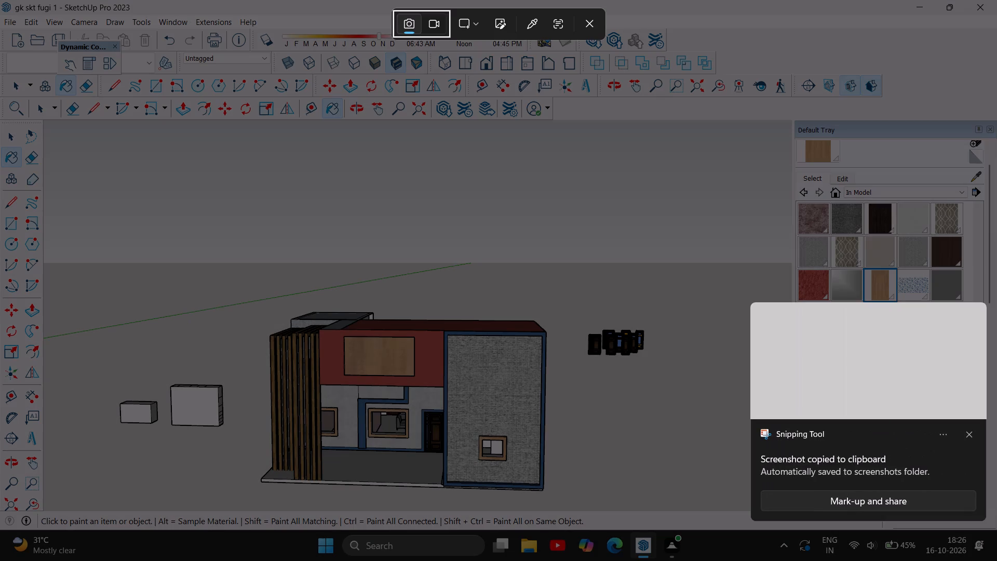
{"action": "left_click_drag", "start_coordinate": [243, 297], "coordinate": [482, 275]}
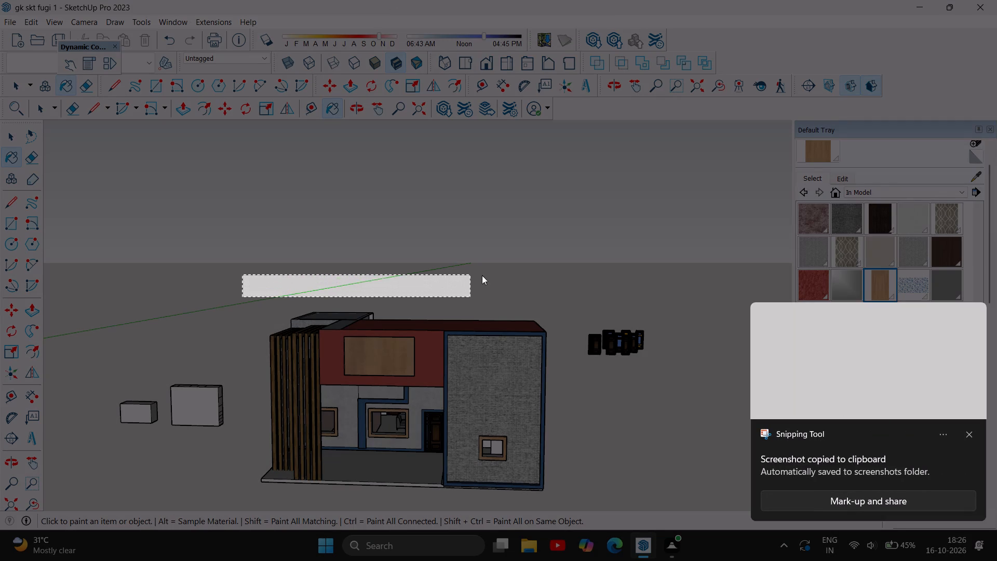
{"action": "left_click_drag", "start_coordinate": [482, 275], "coordinate": [566, 511]}
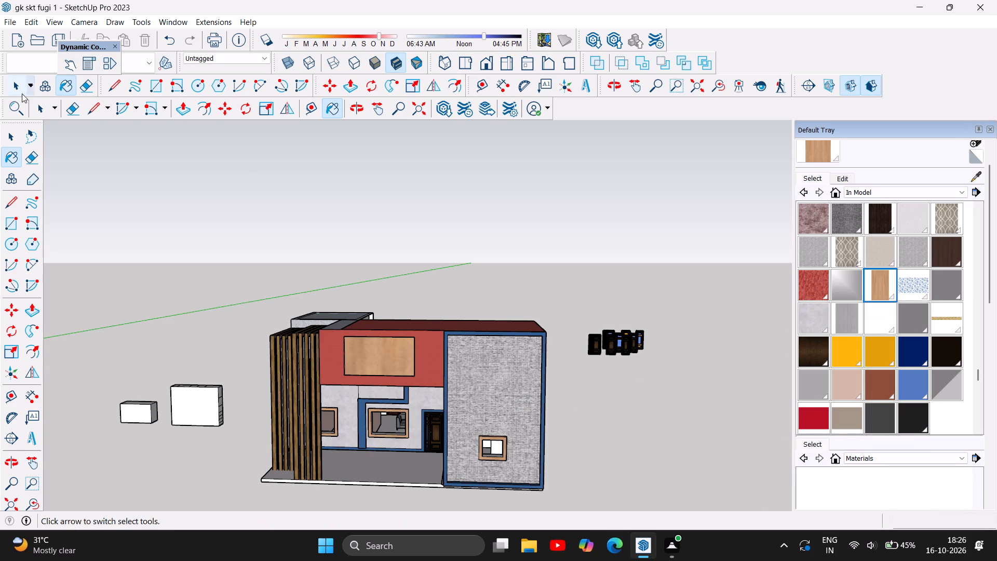
Lasso-select the two loose white boxes beside the house's slatted end and delete them.
{"action": "left_click", "coordinate": [30, 135]}
{"action": "left_click_drag", "start_coordinate": [94, 364], "coordinate": [93, 451]}
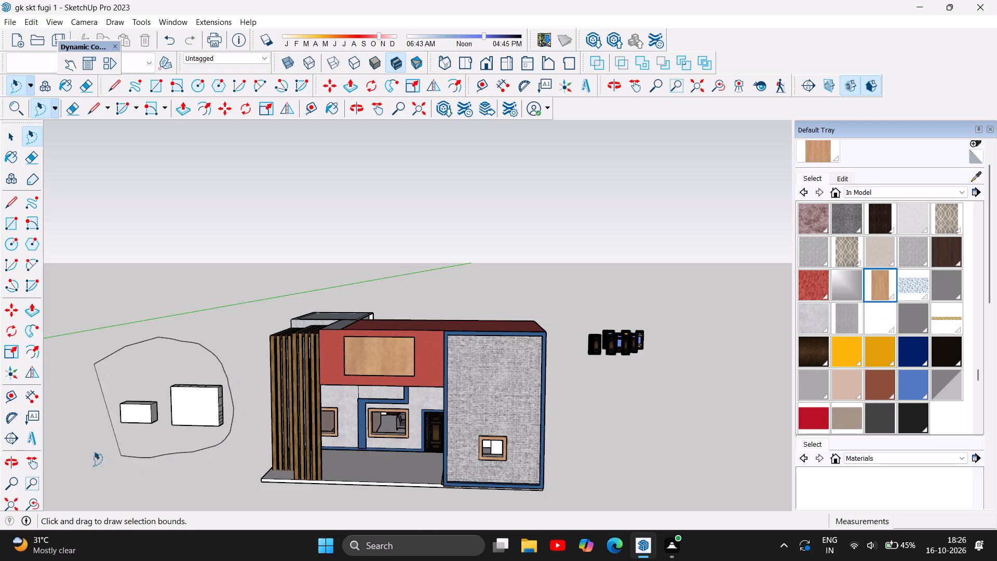
{"action": "left_click_drag", "start_coordinate": [93, 451], "coordinate": [66, 443]}
{"action": "key", "text": "Delete"}
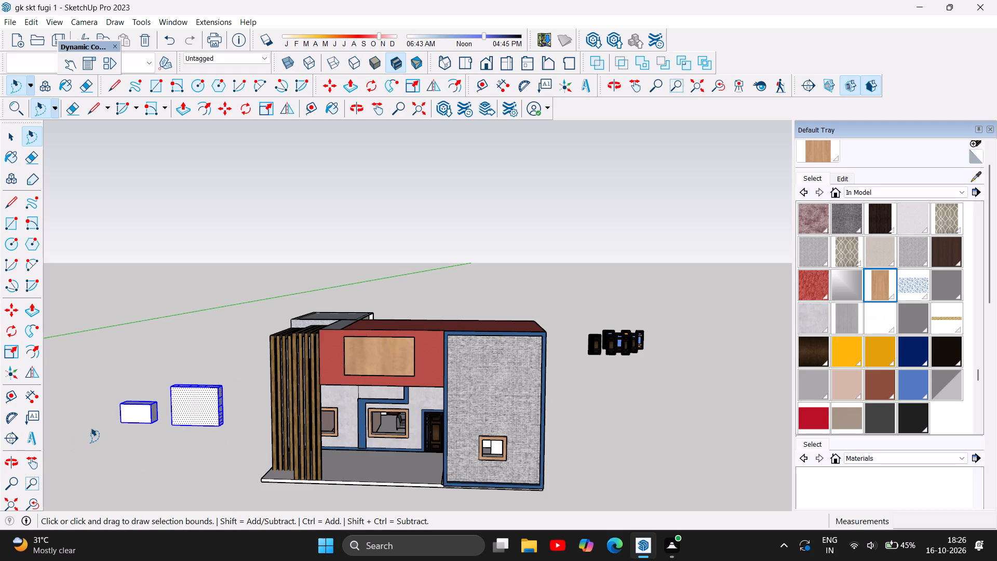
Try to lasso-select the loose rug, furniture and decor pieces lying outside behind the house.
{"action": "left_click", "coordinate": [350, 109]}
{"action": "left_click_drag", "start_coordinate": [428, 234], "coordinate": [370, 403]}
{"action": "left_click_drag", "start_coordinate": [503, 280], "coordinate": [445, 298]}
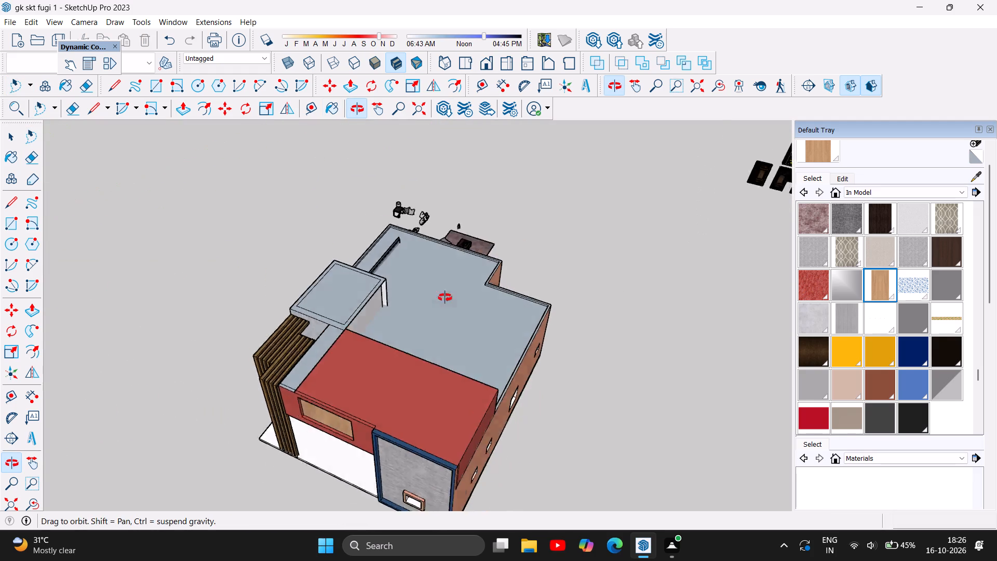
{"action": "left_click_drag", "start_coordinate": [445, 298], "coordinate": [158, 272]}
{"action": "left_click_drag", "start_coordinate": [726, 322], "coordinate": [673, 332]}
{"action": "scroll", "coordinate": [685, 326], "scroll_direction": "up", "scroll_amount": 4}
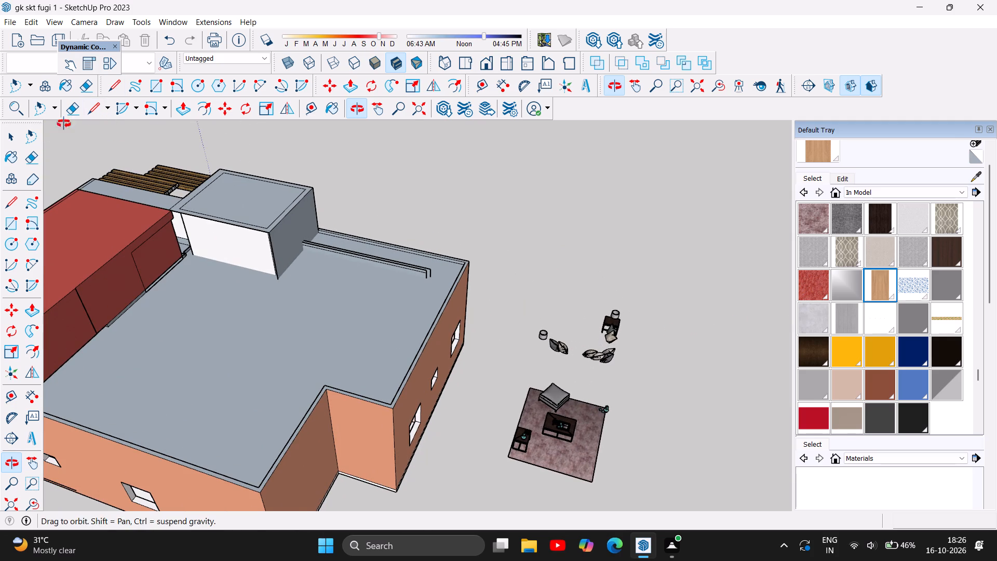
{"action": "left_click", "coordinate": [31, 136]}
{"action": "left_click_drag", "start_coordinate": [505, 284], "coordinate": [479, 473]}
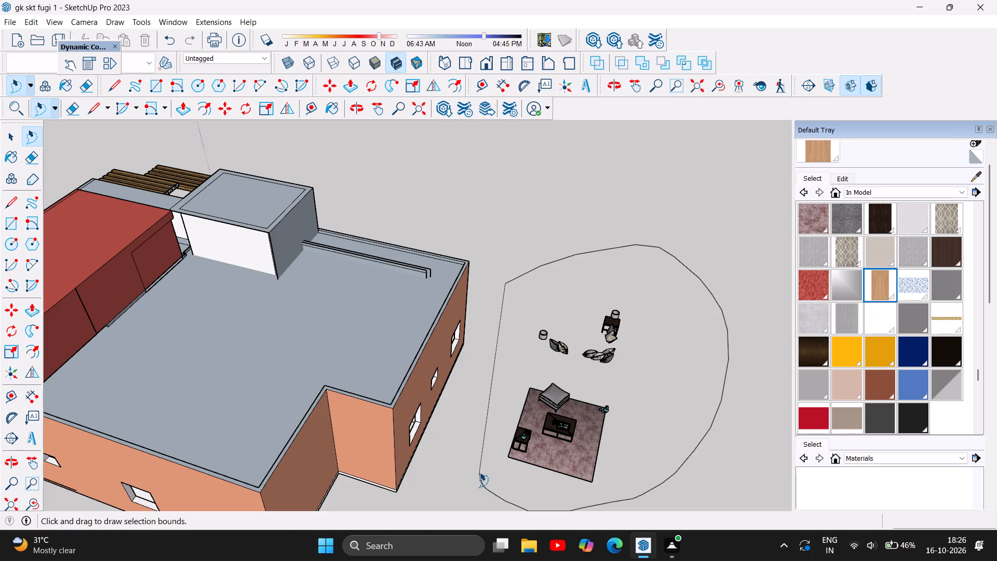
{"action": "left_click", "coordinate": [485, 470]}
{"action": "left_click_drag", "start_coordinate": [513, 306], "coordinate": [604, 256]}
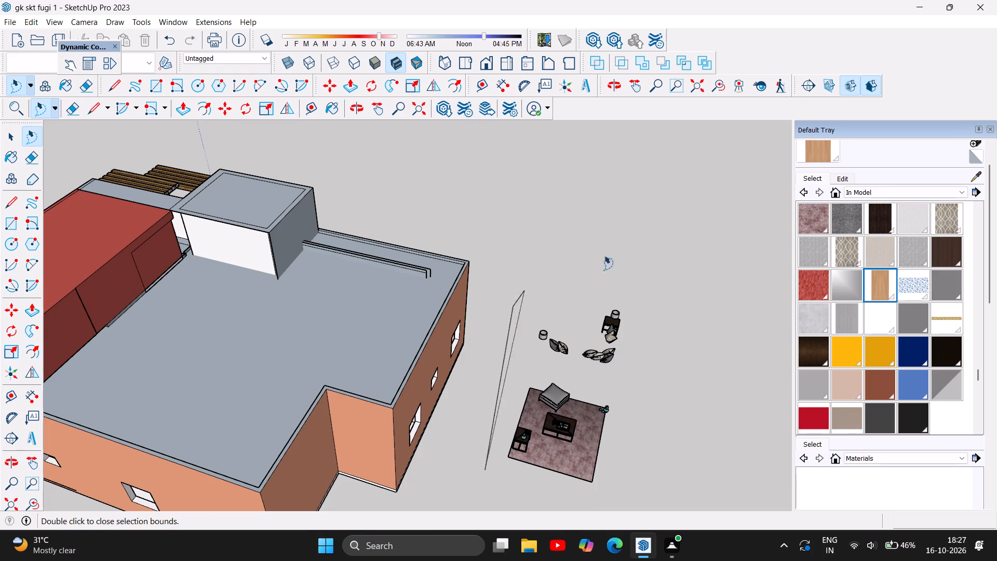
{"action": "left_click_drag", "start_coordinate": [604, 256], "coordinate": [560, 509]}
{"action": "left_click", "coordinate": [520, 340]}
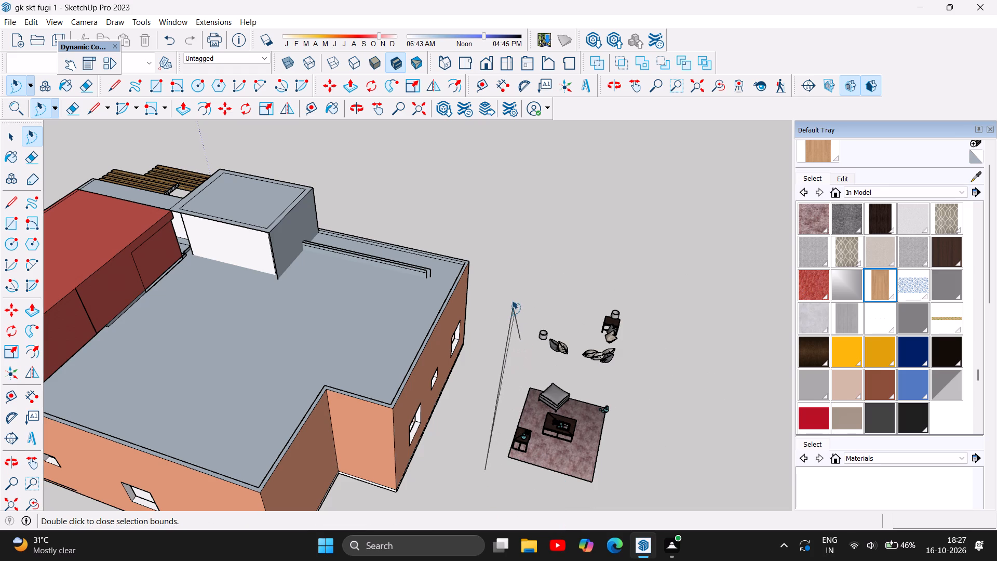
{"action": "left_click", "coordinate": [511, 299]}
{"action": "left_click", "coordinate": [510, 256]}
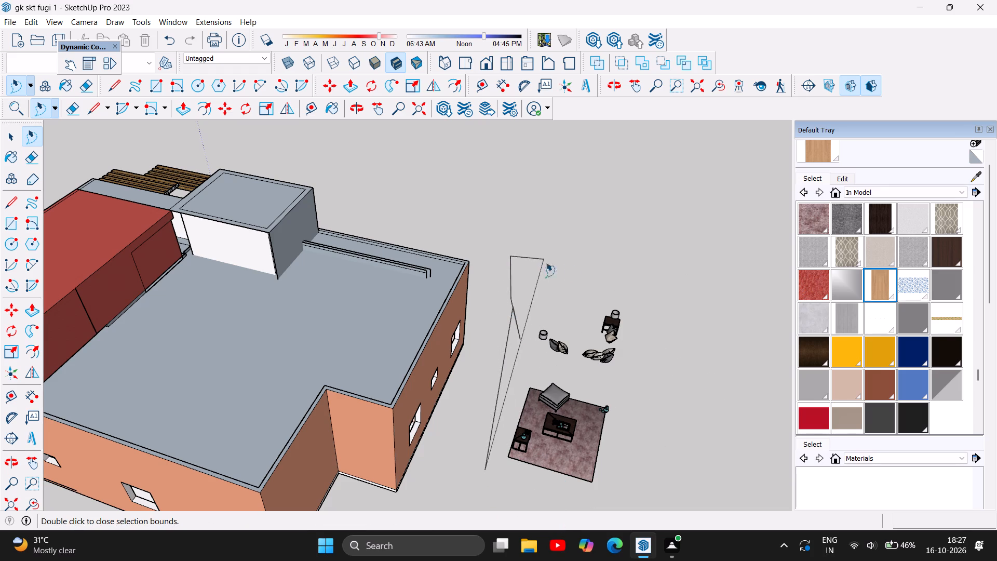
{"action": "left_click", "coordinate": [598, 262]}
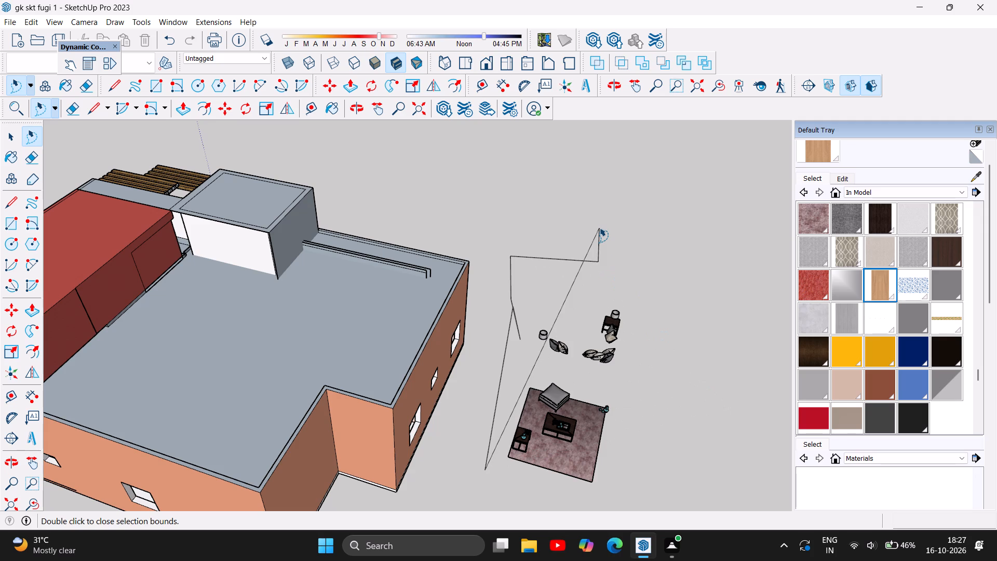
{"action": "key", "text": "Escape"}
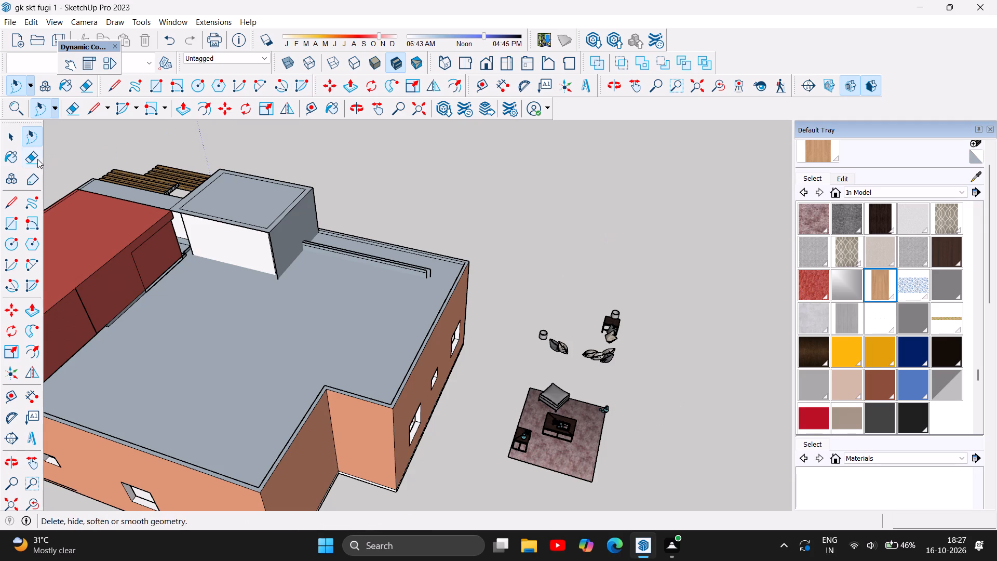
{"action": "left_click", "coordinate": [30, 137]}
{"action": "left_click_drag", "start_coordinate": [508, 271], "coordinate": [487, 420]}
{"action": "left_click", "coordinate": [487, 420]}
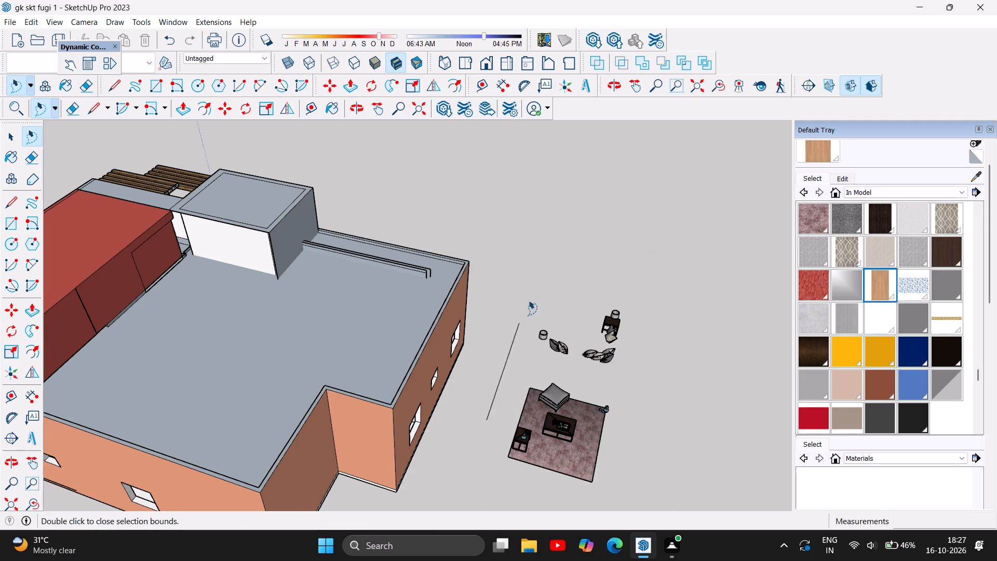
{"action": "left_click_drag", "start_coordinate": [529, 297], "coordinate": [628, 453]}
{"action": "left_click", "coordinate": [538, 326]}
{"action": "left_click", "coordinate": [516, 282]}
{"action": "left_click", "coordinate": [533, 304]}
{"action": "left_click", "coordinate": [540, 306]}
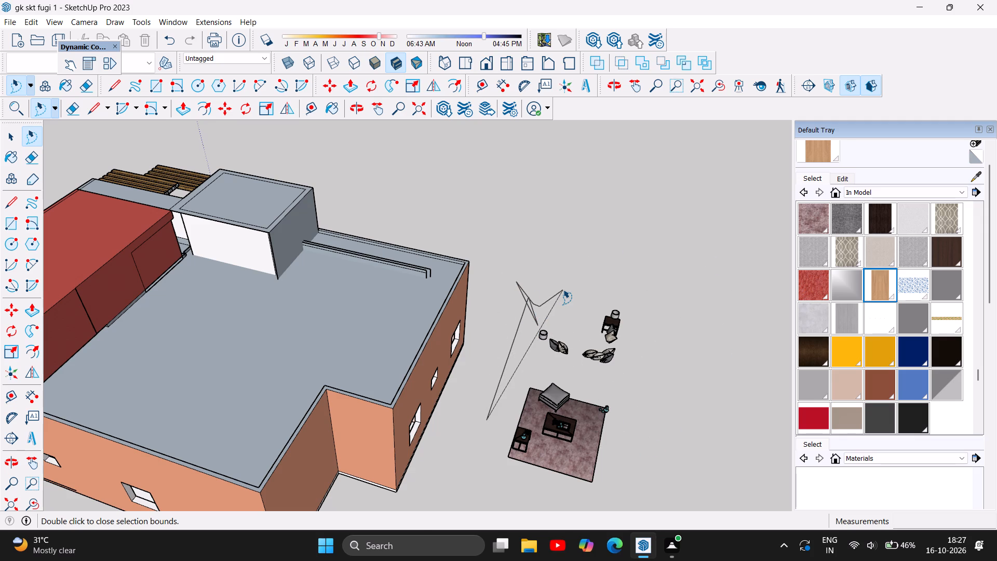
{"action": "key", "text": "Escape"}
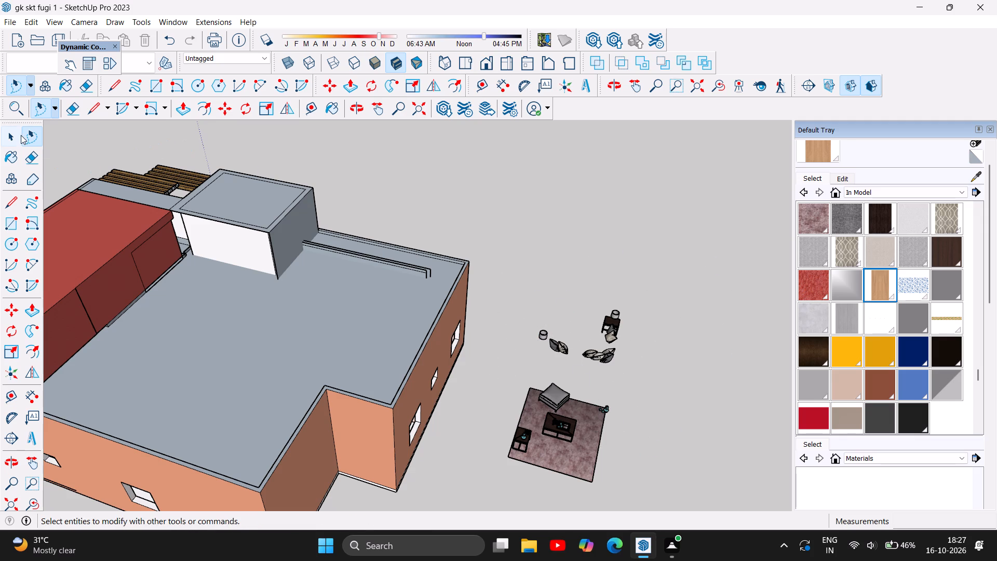
Select the grouped rug, furniture and decor pieces lying outside behind the house and delete them.
{"action": "left_click", "coordinate": [16, 138]}
{"action": "left_click", "coordinate": [555, 406]}
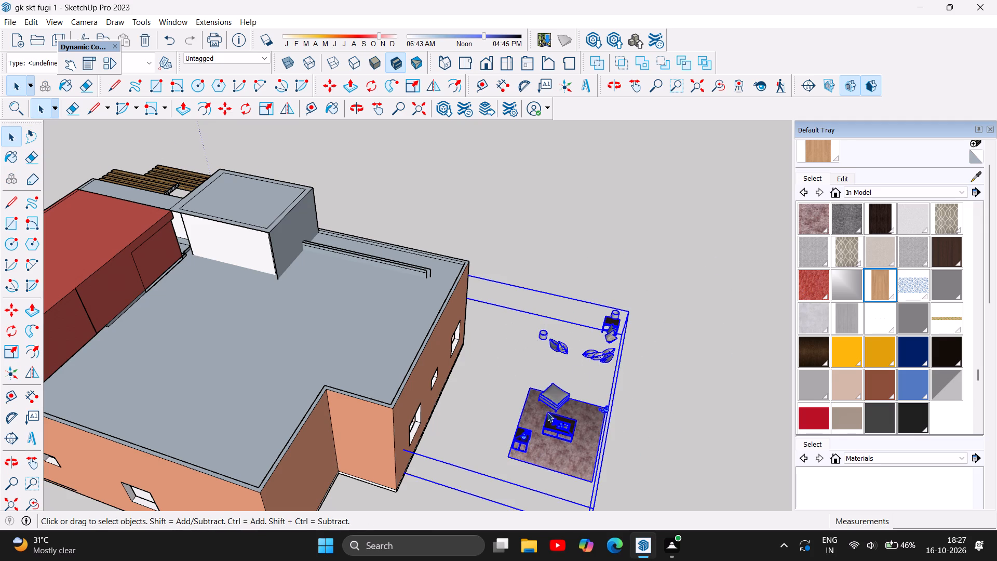
{"action": "key", "text": "Delete"}
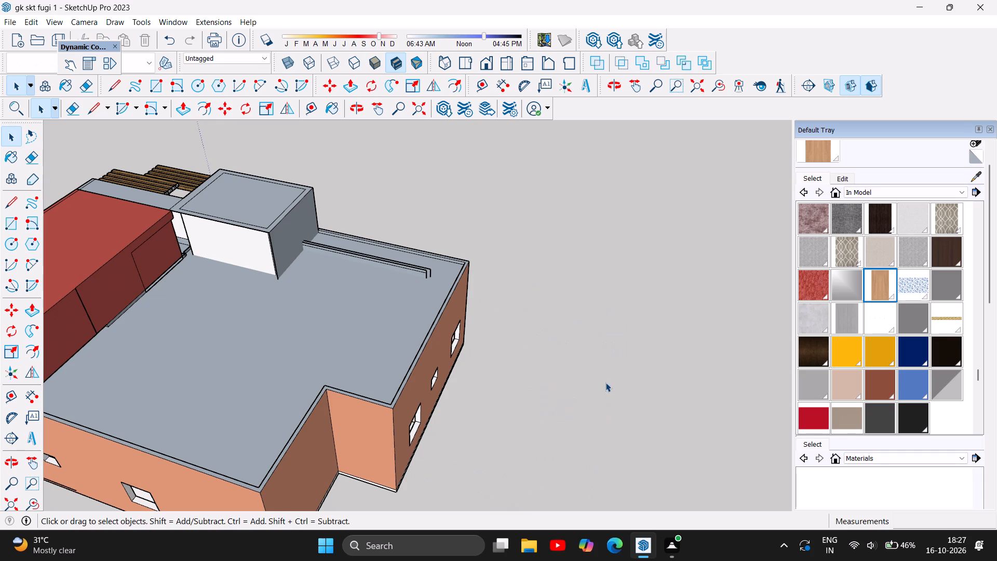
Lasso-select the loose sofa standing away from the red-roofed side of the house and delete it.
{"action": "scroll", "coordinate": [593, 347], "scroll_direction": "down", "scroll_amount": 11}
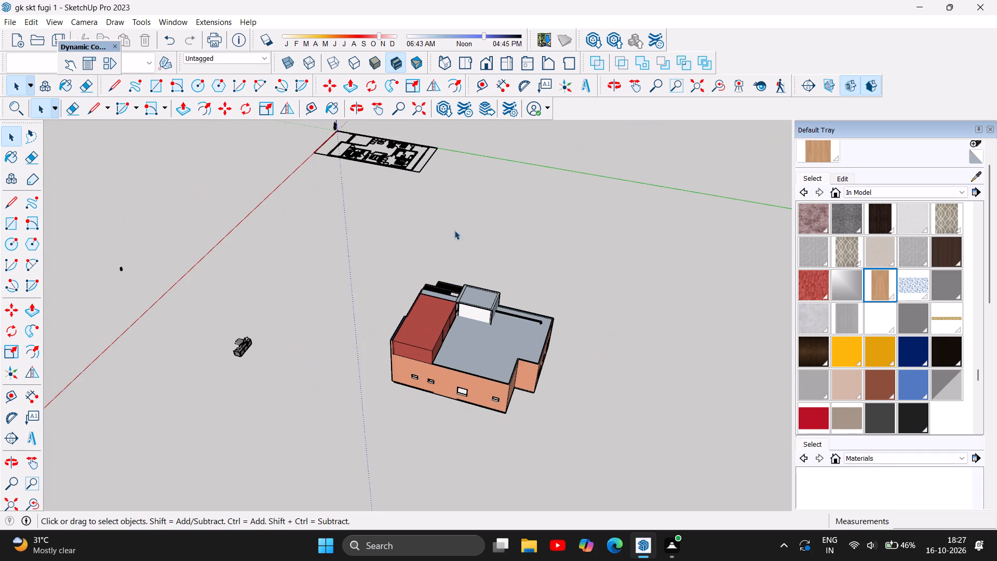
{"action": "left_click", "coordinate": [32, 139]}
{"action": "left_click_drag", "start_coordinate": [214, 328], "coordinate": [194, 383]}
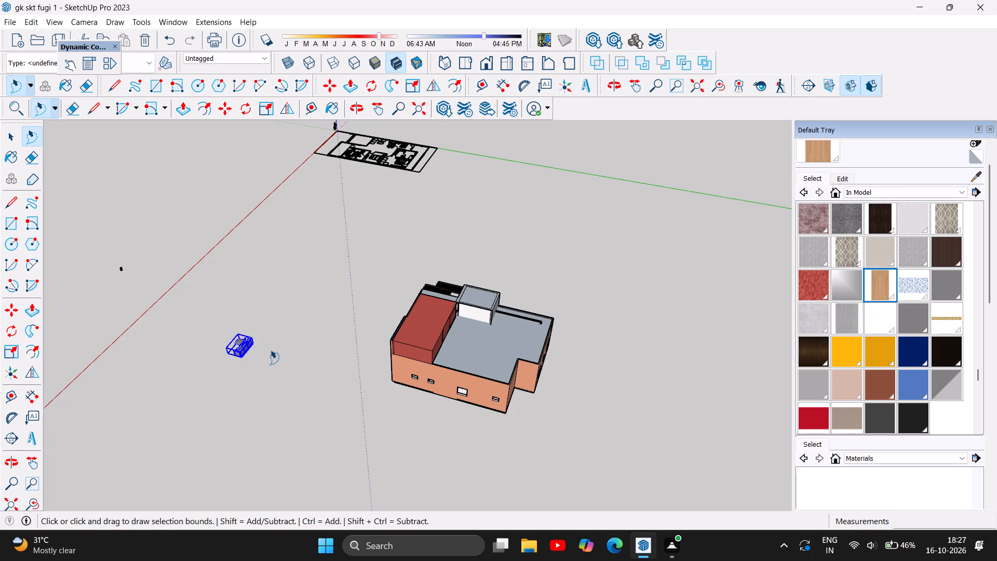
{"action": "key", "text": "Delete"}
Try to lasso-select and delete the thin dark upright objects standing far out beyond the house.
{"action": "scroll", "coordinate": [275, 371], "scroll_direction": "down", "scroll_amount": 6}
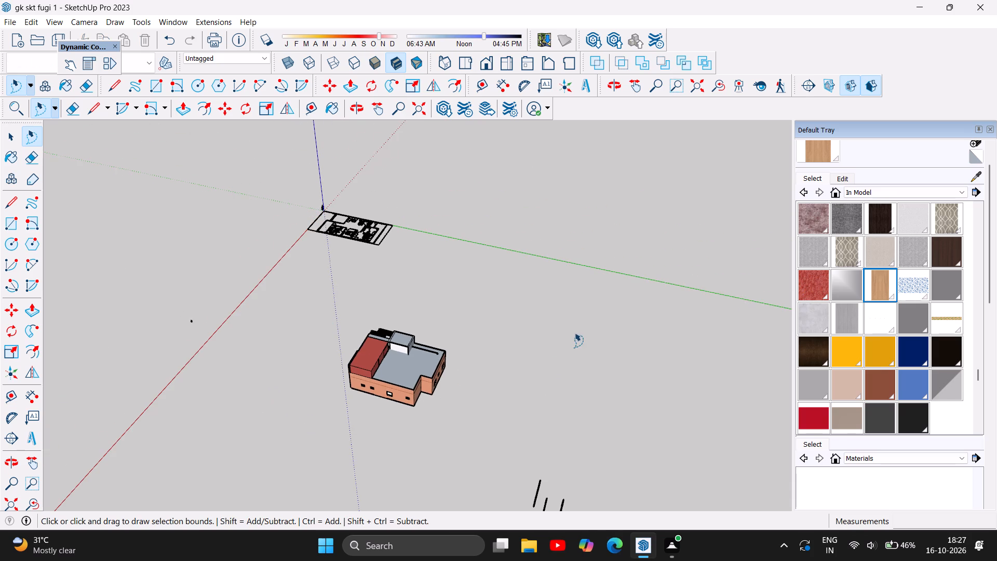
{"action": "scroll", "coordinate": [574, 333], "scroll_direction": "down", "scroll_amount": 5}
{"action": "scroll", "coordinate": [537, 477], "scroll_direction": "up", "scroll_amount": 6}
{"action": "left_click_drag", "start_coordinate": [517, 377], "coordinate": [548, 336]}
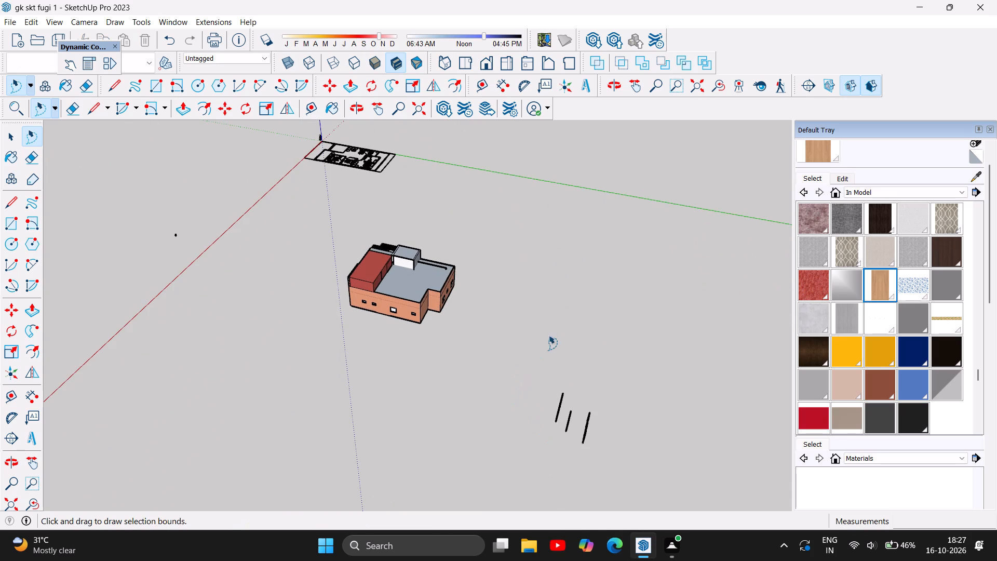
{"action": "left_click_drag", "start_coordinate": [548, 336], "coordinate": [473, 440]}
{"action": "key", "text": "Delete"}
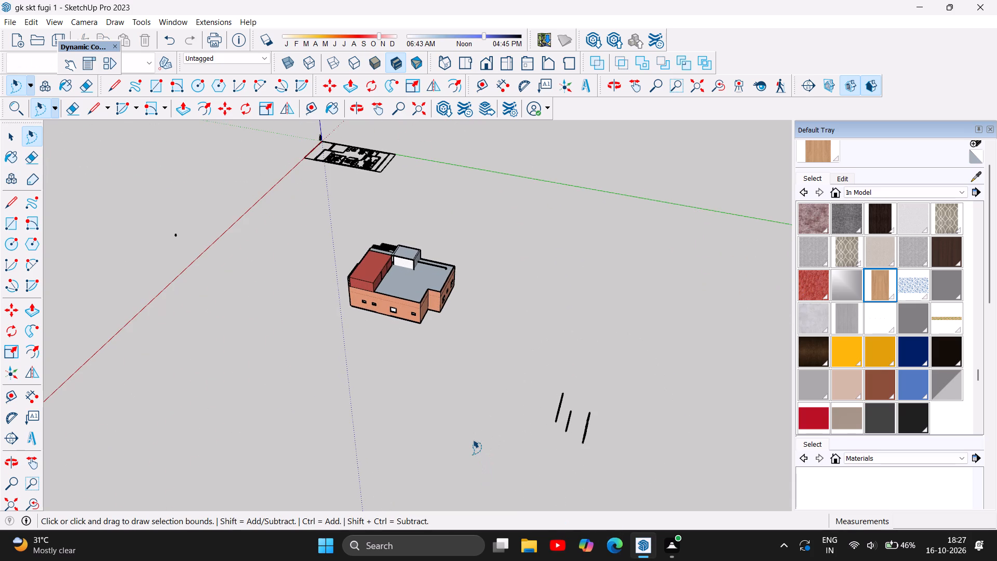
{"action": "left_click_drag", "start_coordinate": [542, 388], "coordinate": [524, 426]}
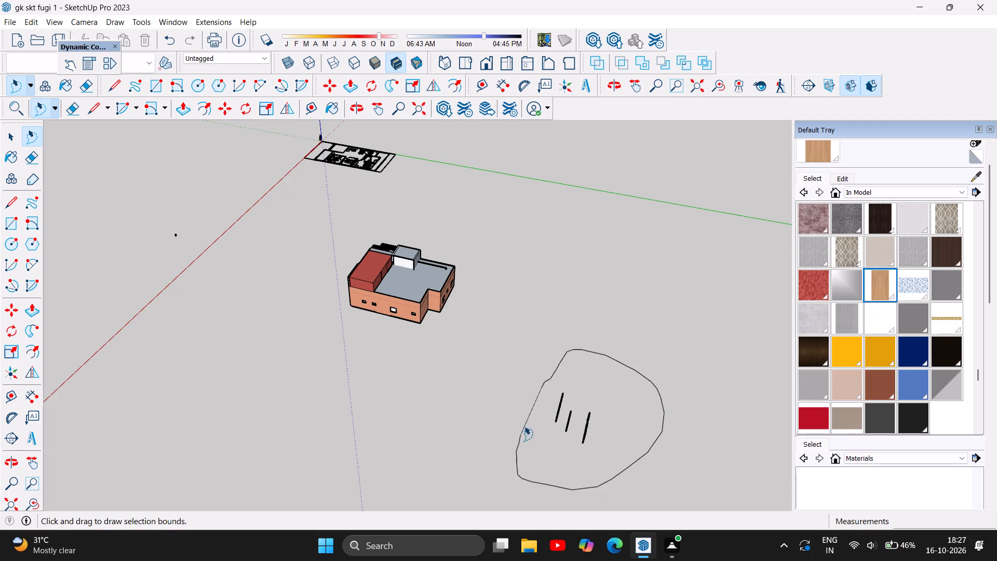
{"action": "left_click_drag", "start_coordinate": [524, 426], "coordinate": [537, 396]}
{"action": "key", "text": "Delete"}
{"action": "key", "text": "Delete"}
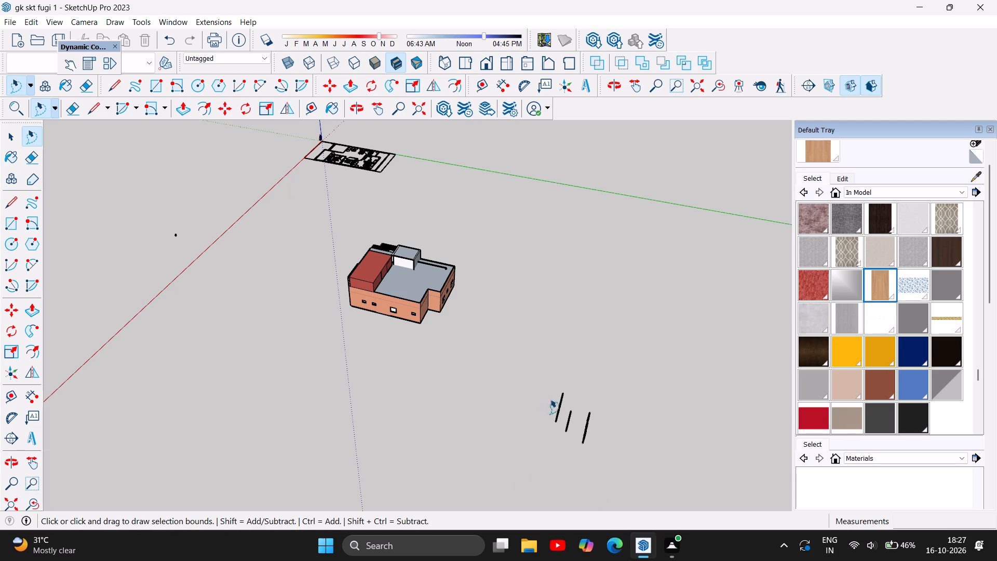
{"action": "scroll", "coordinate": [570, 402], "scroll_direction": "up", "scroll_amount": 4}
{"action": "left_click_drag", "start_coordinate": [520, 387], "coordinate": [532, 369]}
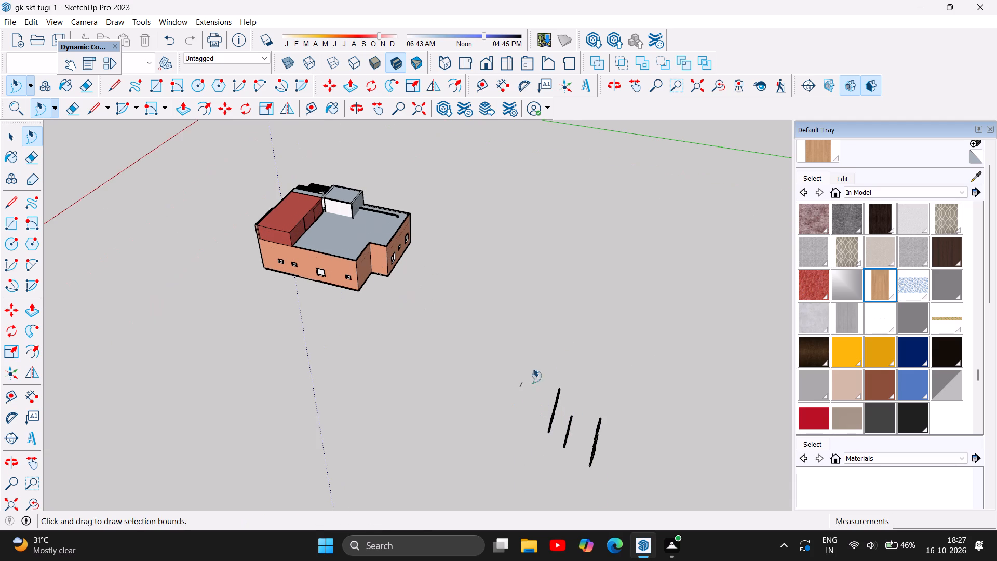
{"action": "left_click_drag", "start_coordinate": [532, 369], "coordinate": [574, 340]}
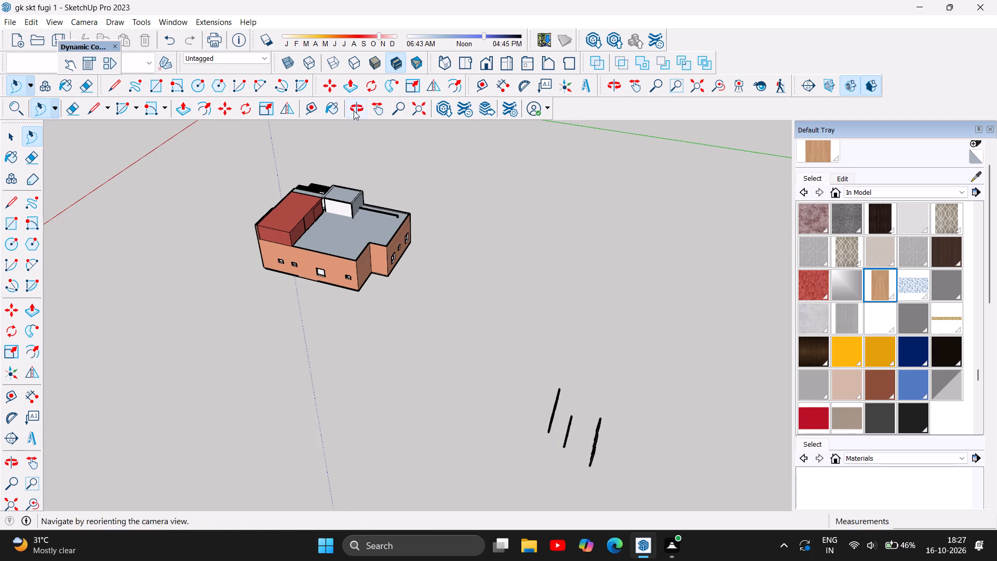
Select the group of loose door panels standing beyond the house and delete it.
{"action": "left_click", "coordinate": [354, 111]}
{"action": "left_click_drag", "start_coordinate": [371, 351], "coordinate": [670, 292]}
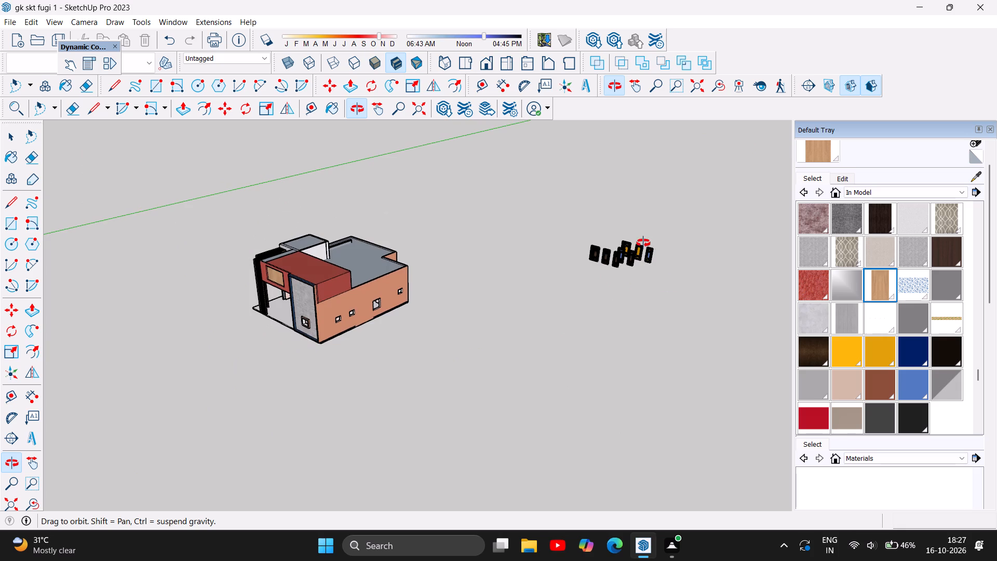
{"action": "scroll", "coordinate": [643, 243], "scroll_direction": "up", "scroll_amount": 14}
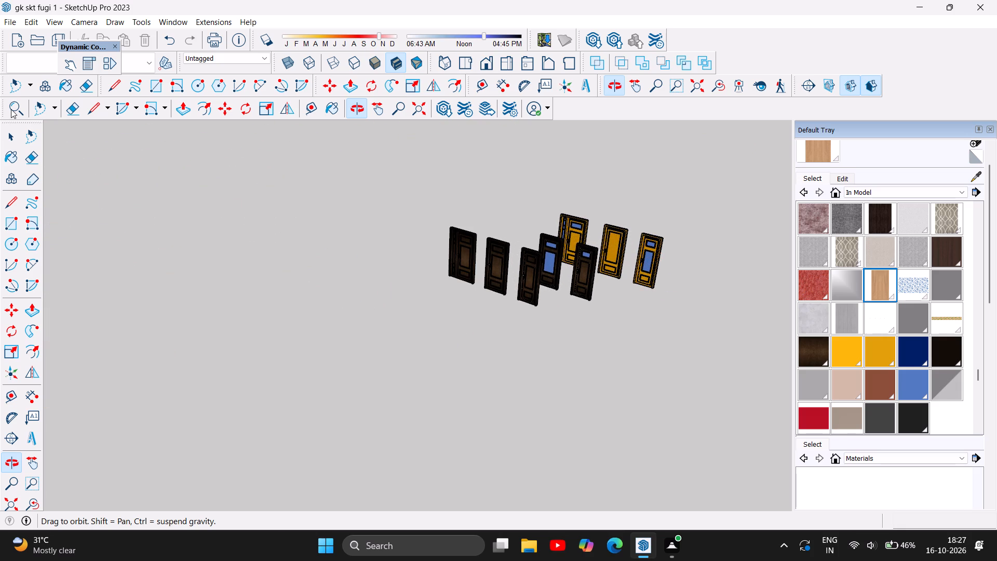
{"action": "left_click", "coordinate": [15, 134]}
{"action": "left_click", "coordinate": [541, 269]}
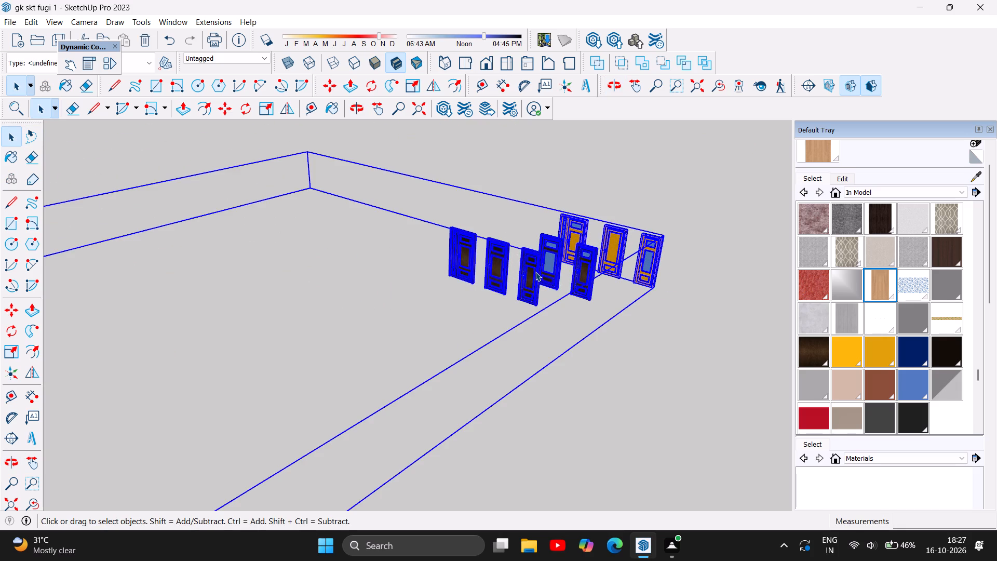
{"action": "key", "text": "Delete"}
Examine the house's front facade and entrance from several angles.
{"action": "scroll", "coordinate": [650, 269], "scroll_direction": "down", "scroll_amount": 9}
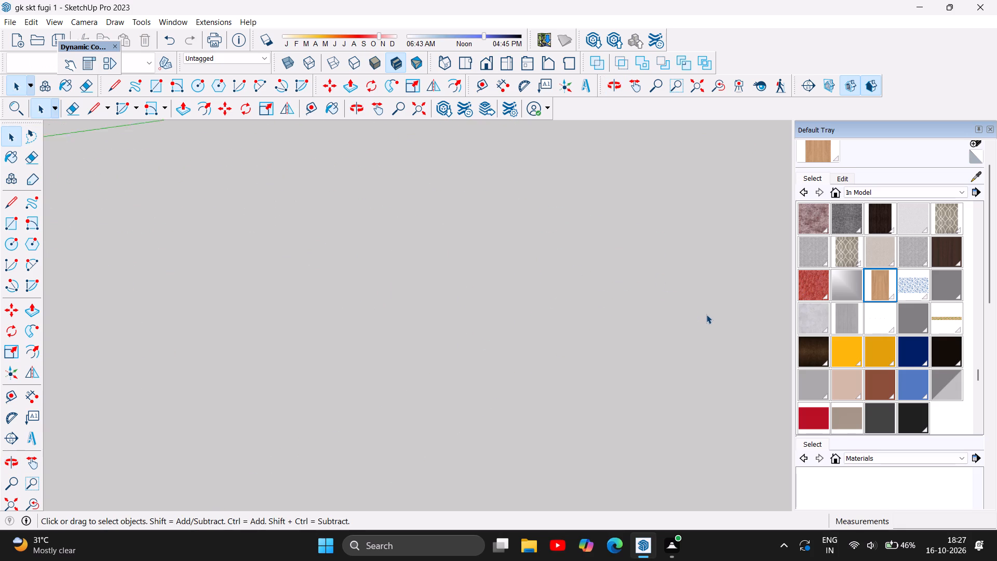
{"action": "scroll", "coordinate": [706, 314], "scroll_direction": "down", "scroll_amount": 15}
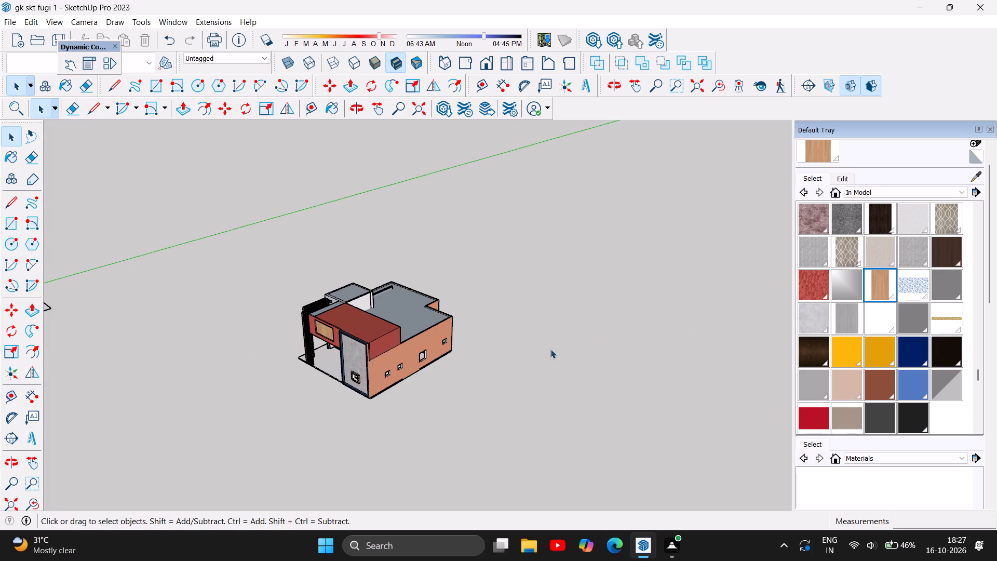
{"action": "scroll", "coordinate": [297, 389], "scroll_direction": "up", "scroll_amount": 6}
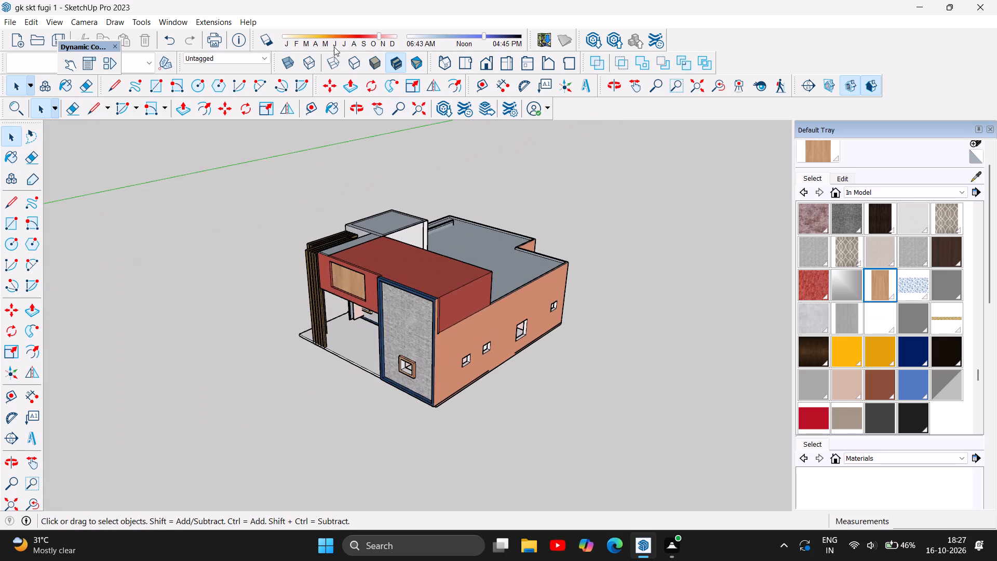
{"action": "left_click", "coordinate": [360, 111]}
{"action": "left_click_drag", "start_coordinate": [248, 271], "coordinate": [422, 199]}
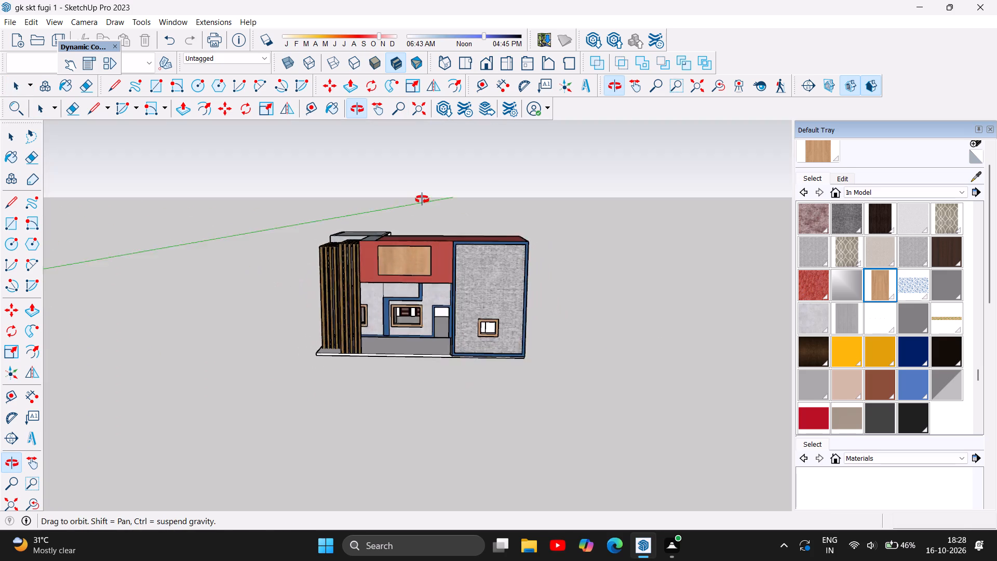
{"action": "left_click_drag", "start_coordinate": [422, 199], "coordinate": [564, 195]}
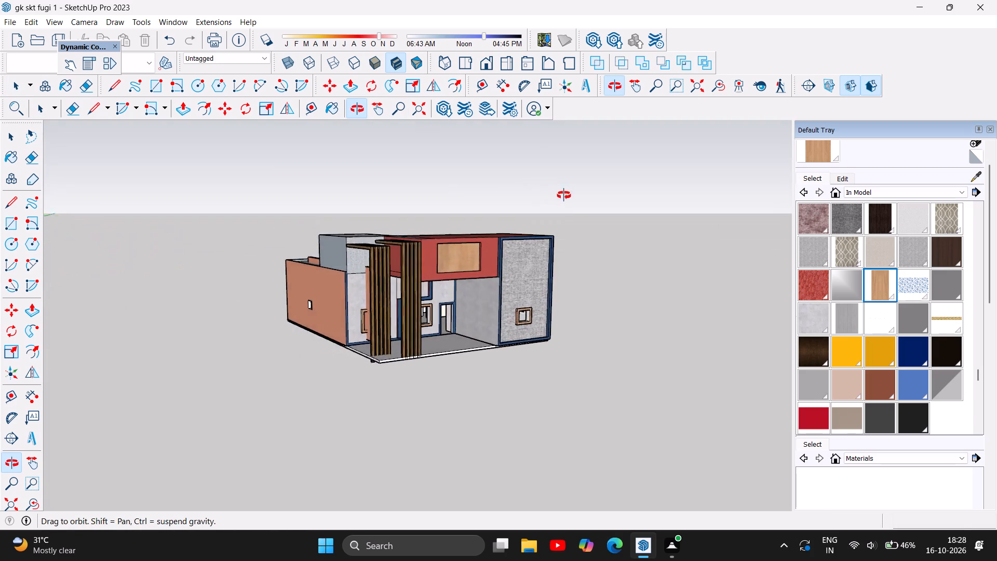
{"action": "left_click_drag", "start_coordinate": [564, 195], "coordinate": [434, 190]}
{"action": "scroll", "coordinate": [440, 320], "scroll_direction": "up", "scroll_amount": 7}
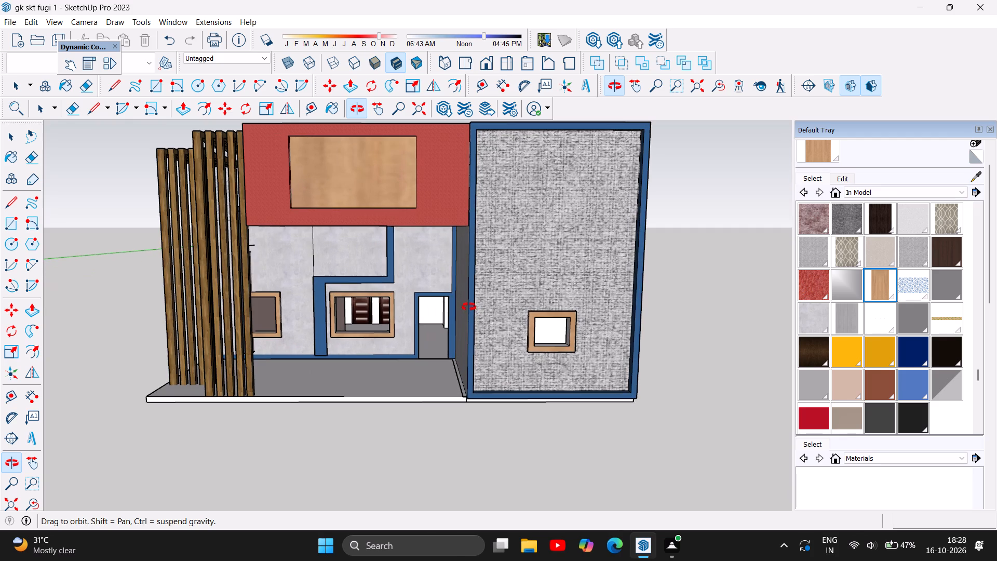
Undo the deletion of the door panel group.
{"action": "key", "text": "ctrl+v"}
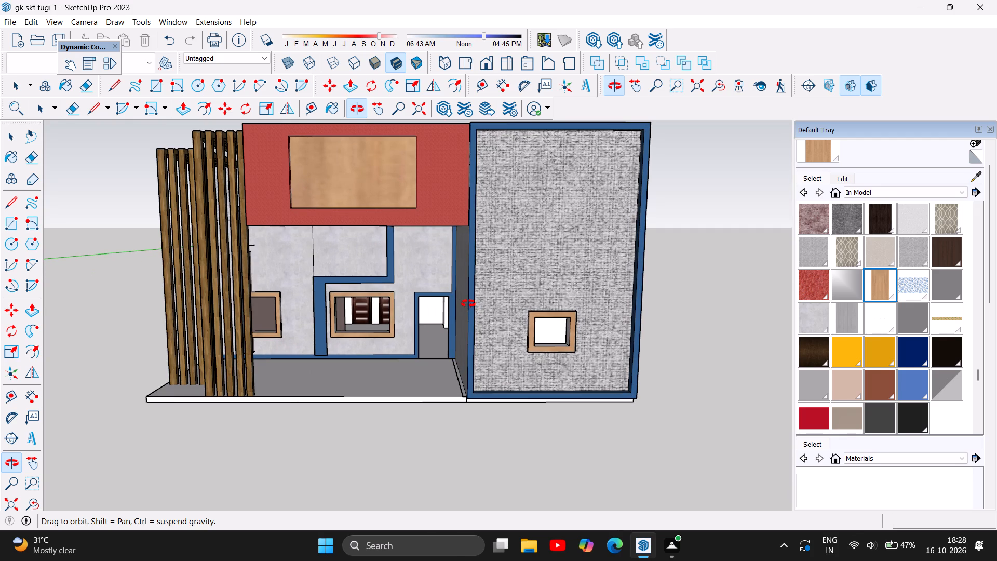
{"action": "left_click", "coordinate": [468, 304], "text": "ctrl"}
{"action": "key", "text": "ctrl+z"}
Select the loose door panels and check how they are grouped with the house's entrance door.
{"action": "scroll", "coordinate": [405, 330], "scroll_direction": "up", "scroll_amount": 1}
{"action": "scroll", "coordinate": [405, 333], "scroll_direction": "down", "scroll_amount": 5}
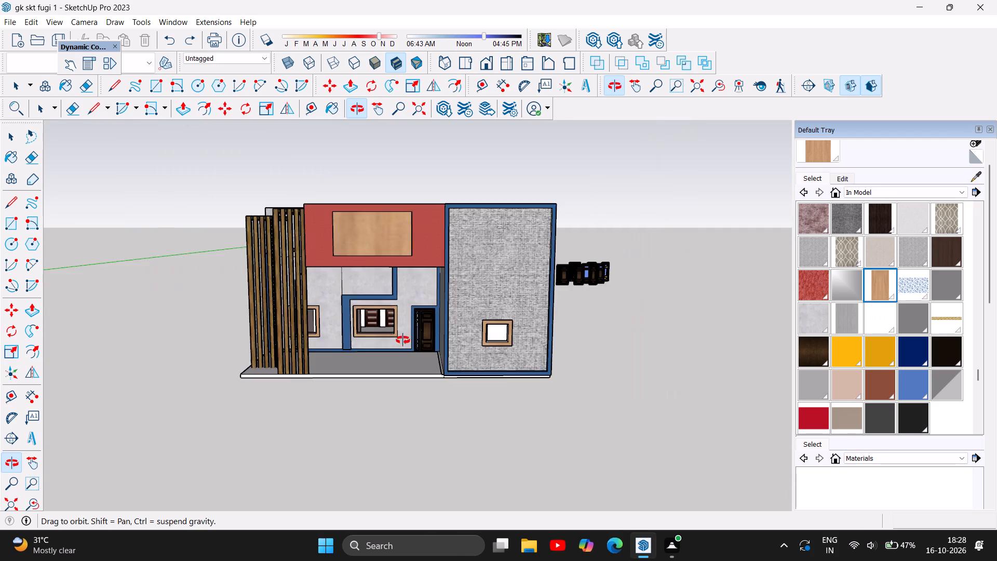
{"action": "scroll", "coordinate": [403, 340], "scroll_direction": "down", "scroll_amount": 5}
{"action": "scroll", "coordinate": [535, 277], "scroll_direction": "up", "scroll_amount": 9}
{"action": "scroll", "coordinate": [561, 272], "scroll_direction": "down", "scroll_amount": 5}
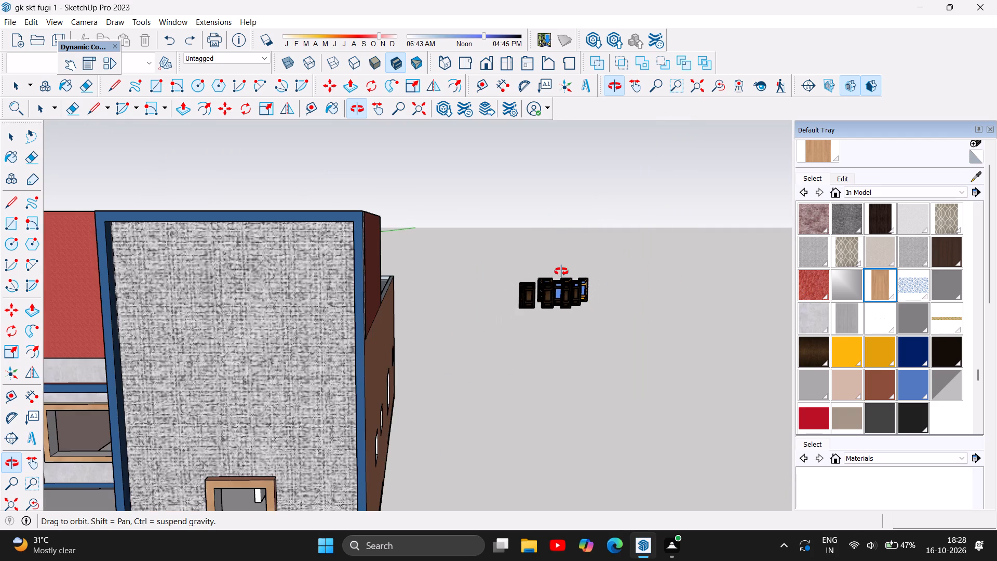
{"action": "scroll", "coordinate": [553, 291], "scroll_direction": "up", "scroll_amount": 7}
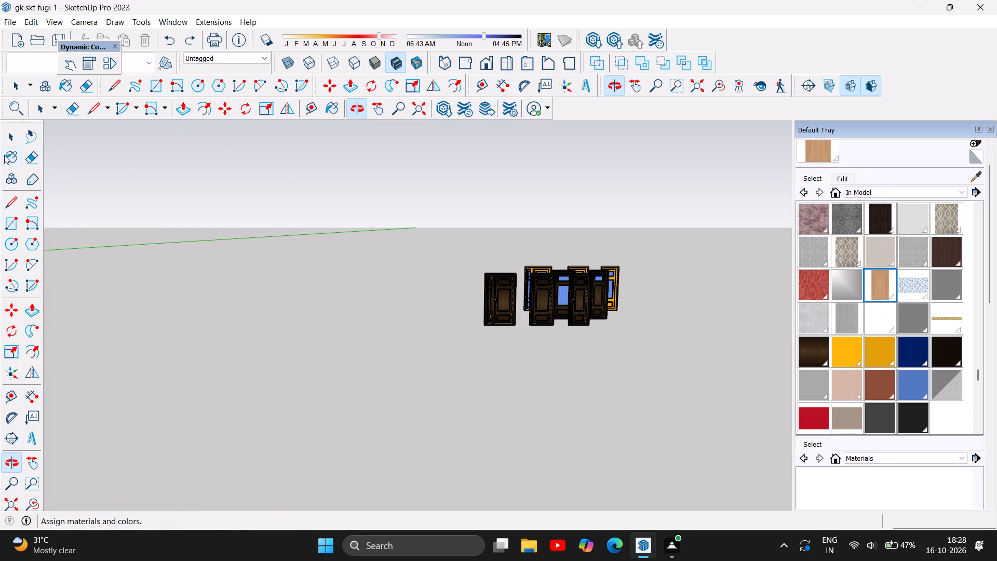
{"action": "left_click", "coordinate": [11, 136]}
{"action": "left_click", "coordinate": [499, 288]}
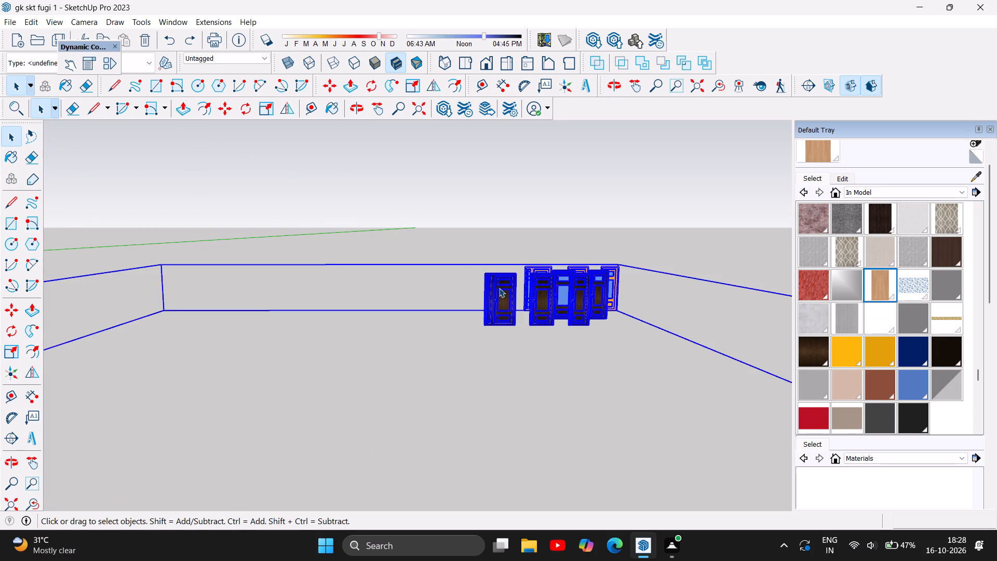
{"action": "scroll", "coordinate": [511, 289], "scroll_direction": "down", "scroll_amount": 12}
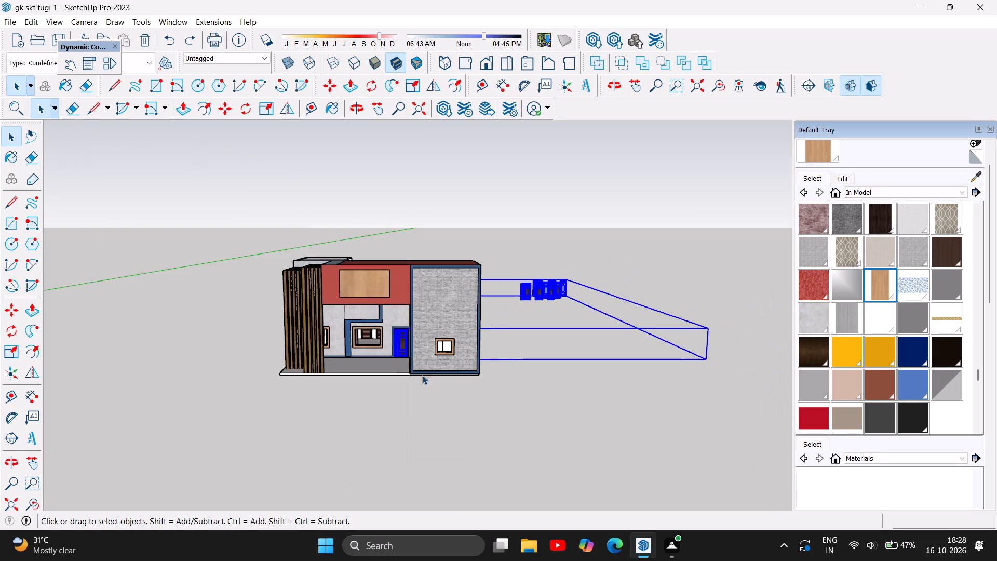
{"action": "left_click", "coordinate": [397, 342]}
{"action": "key", "text": "Escape"}
{"action": "key", "text": "Escape"}
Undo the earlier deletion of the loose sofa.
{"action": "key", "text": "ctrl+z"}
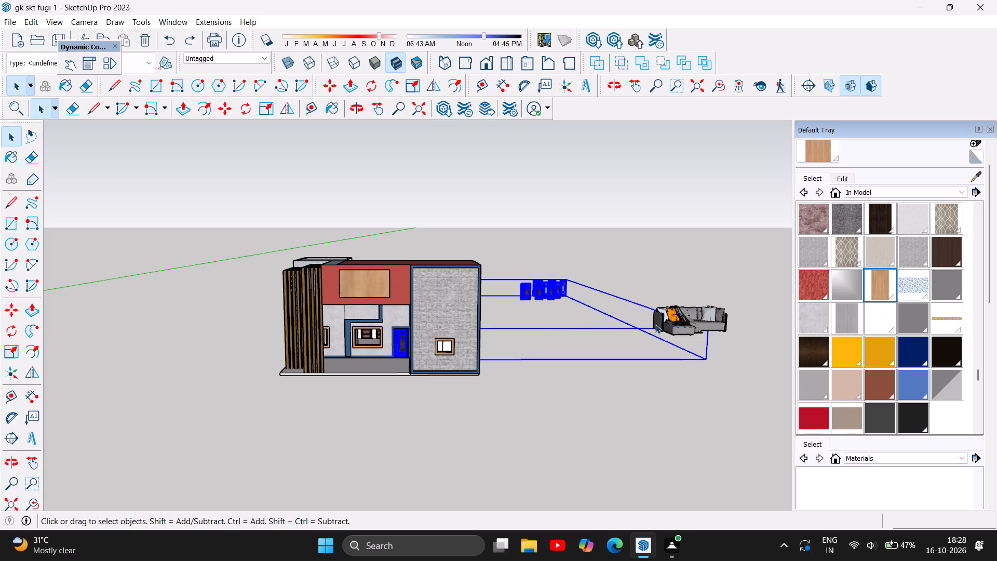
Deselect the door panel group, and delete the loose sofa standing beside the house.
{"action": "left_click", "coordinate": [621, 406]}
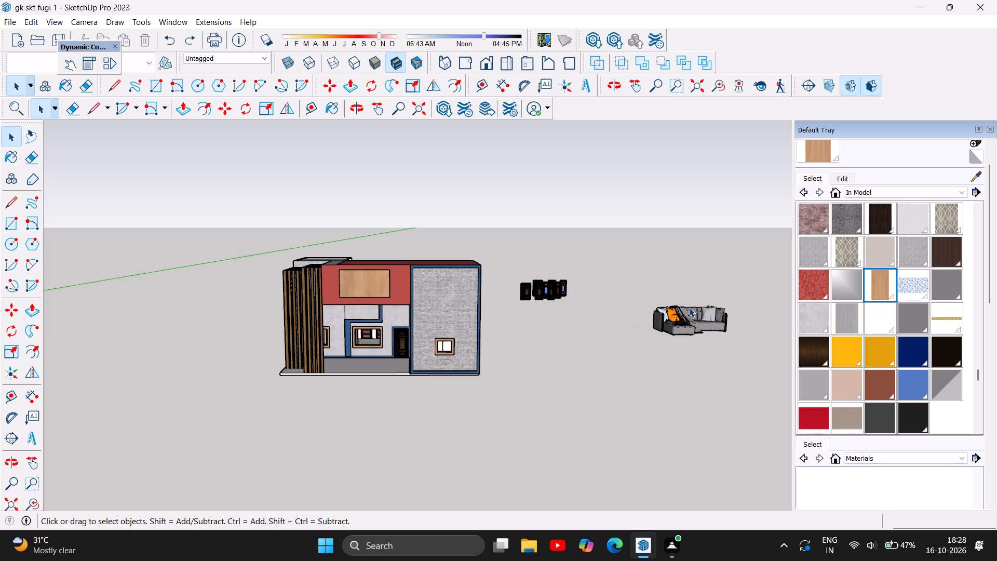
{"action": "left_click", "coordinate": [685, 316]}
{"action": "key", "text": "Delete"}
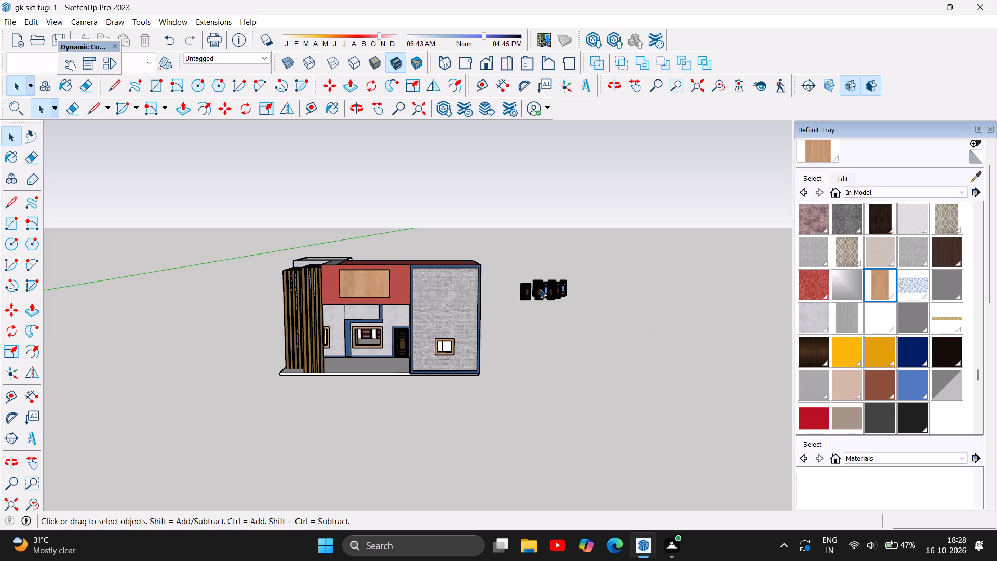
Examine the loose door panels standing beside the house from close up and from a distance.
{"action": "scroll", "coordinate": [536, 291], "scroll_direction": "up", "scroll_amount": 4}
{"action": "scroll", "coordinate": [577, 276], "scroll_direction": "up", "scroll_amount": 11}
{"action": "scroll", "coordinate": [506, 320], "scroll_direction": "up", "scroll_amount": 5}
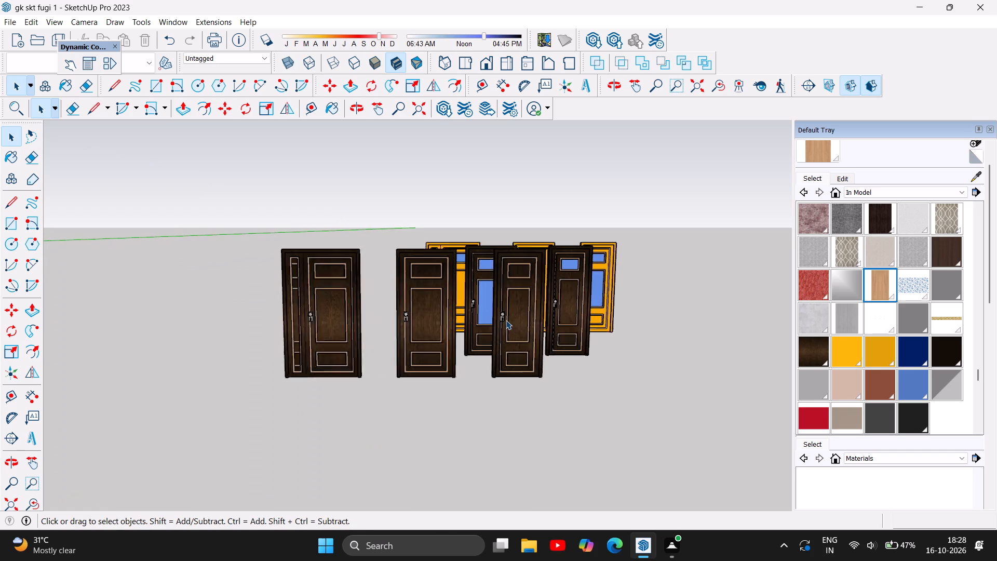
{"action": "scroll", "coordinate": [506, 320], "scroll_direction": "up", "scroll_amount": 6}
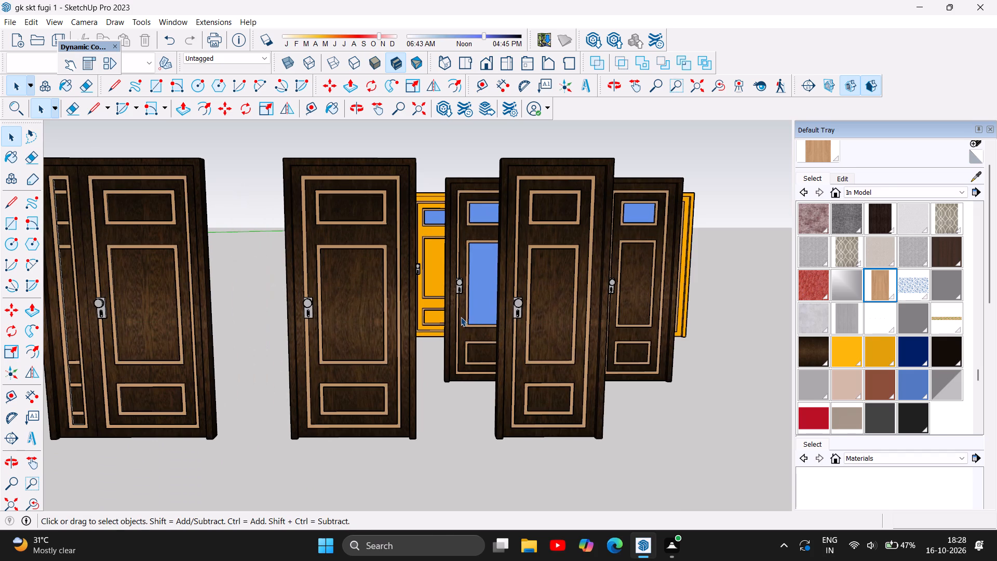
{"action": "scroll", "coordinate": [454, 329], "scroll_direction": "down", "scroll_amount": 12}
{"action": "scroll", "coordinate": [463, 298], "scroll_direction": "up", "scroll_amount": 6}
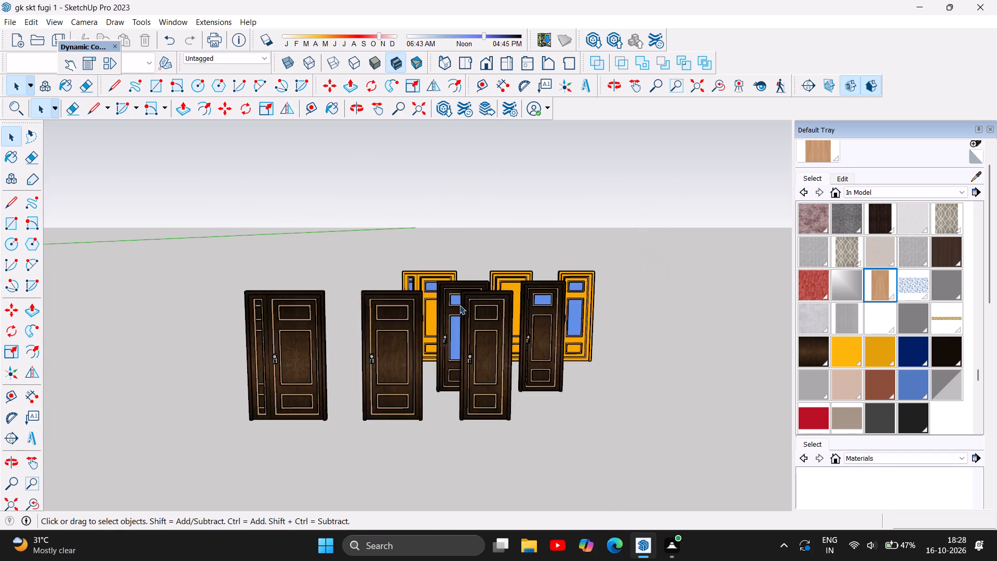
{"action": "scroll", "coordinate": [455, 310], "scroll_direction": "up", "scroll_amount": 5}
{"action": "scroll", "coordinate": [455, 309], "scroll_direction": "down", "scroll_amount": 7}
{"action": "scroll", "coordinate": [456, 309], "scroll_direction": "down", "scroll_amount": 20}
{"action": "scroll", "coordinate": [456, 309], "scroll_direction": "down", "scroll_amount": 3}
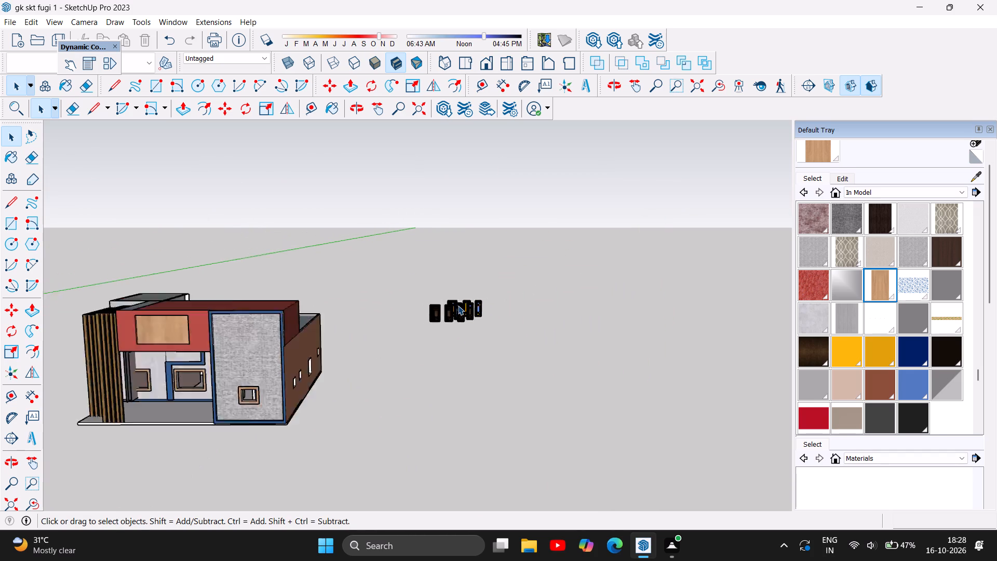
{"action": "scroll", "coordinate": [458, 305], "scroll_direction": "down", "scroll_amount": 1}
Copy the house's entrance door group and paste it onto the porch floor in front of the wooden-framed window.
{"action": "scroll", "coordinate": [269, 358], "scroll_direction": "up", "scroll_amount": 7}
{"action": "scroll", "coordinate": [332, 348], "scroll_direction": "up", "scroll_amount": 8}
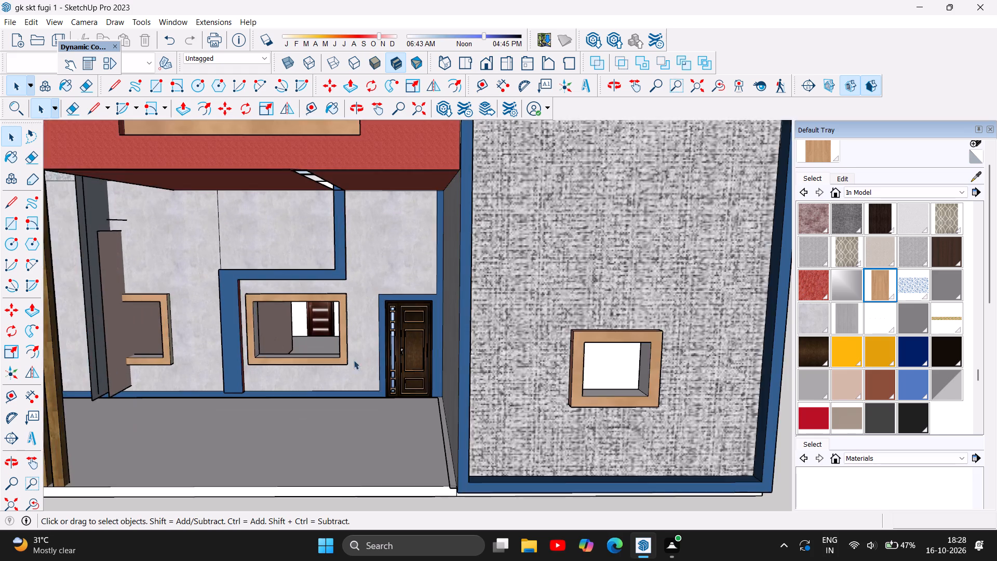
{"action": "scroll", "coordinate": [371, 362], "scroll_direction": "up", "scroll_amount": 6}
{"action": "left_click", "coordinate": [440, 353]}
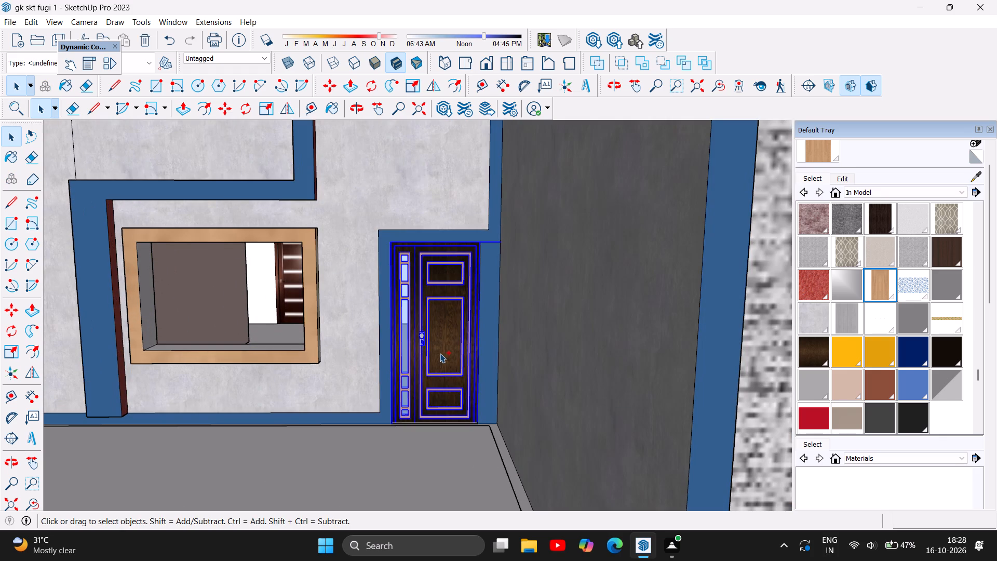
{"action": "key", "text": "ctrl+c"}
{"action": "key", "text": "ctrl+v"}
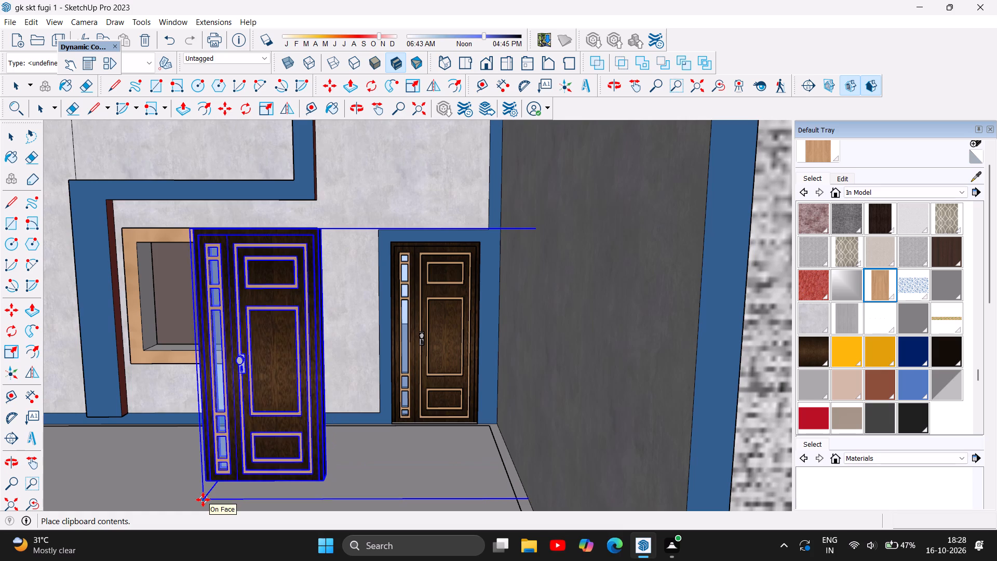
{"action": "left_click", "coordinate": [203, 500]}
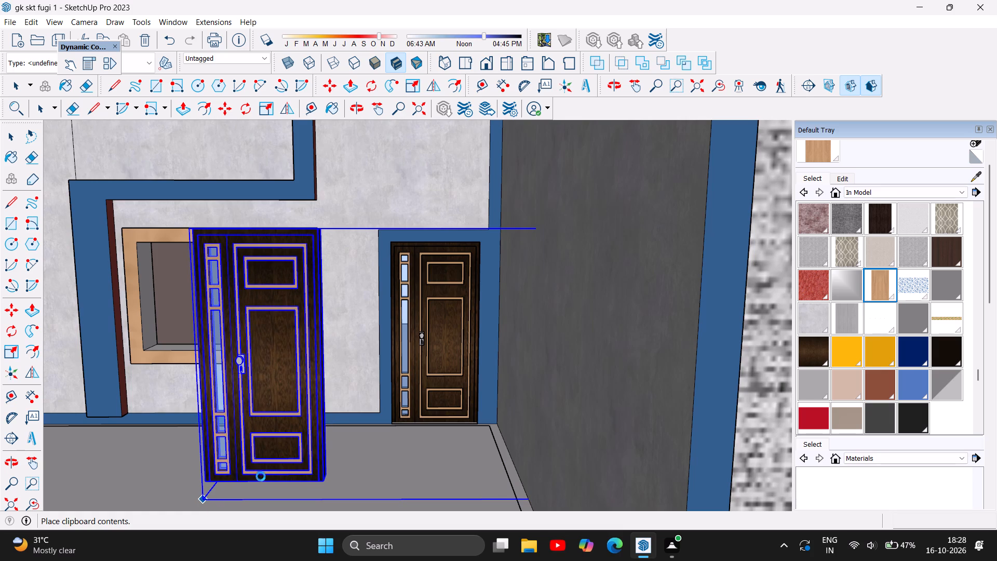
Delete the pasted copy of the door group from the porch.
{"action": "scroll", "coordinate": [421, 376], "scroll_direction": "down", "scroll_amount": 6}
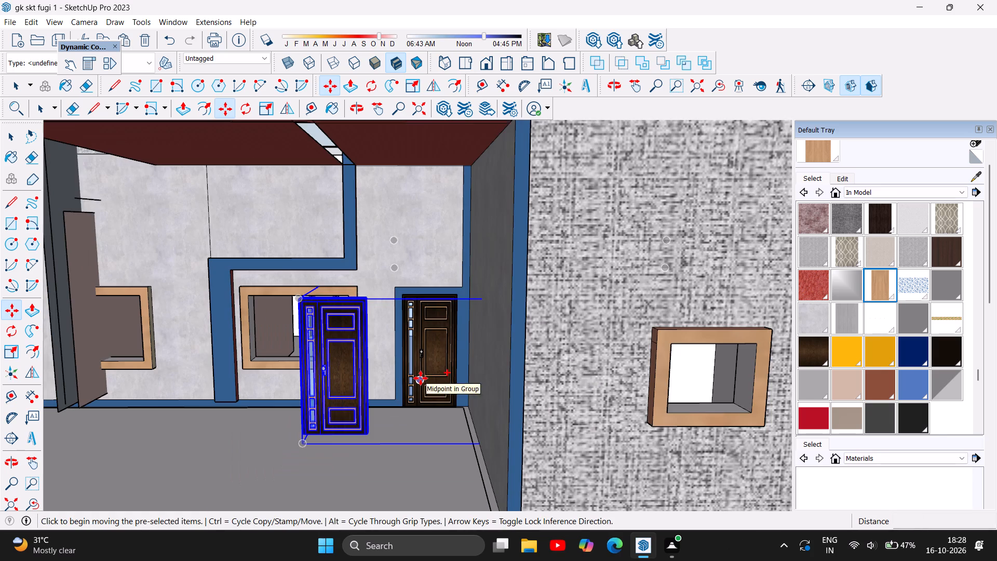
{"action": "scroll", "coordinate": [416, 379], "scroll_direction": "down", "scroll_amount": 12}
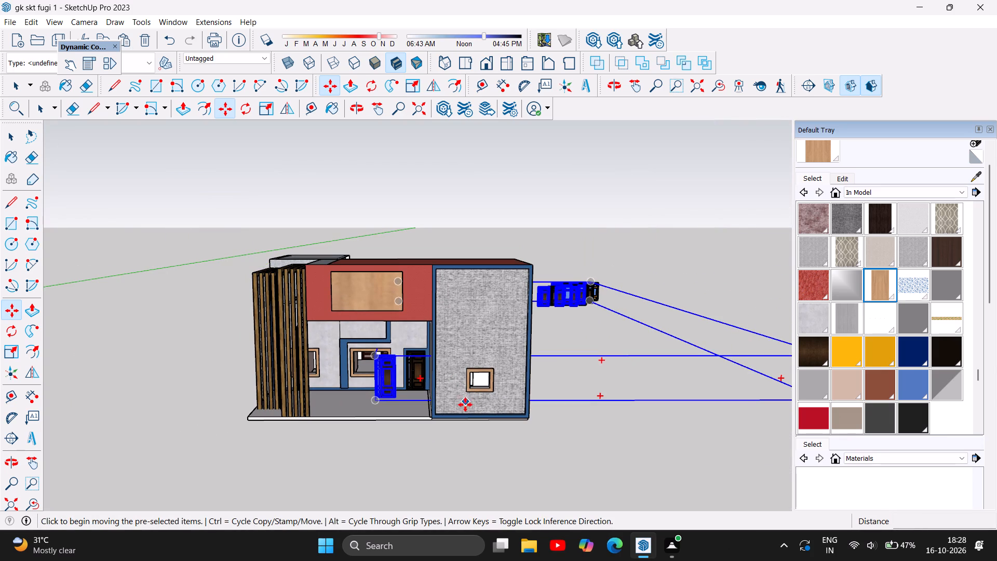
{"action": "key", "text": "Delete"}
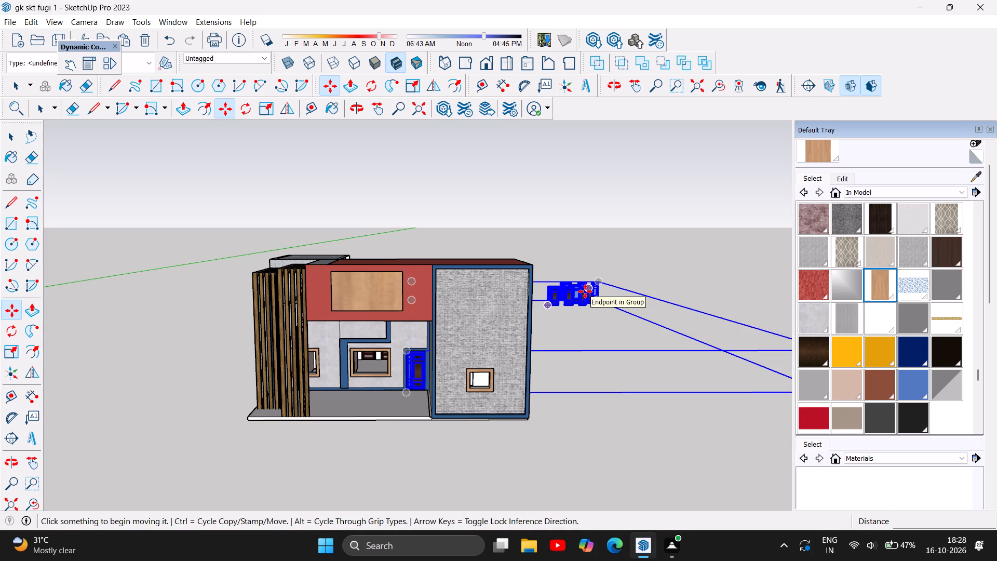
Delete the door group made up of the loose panels beside the house and the entrance door.
{"action": "double_click", "coordinate": [585, 291]}
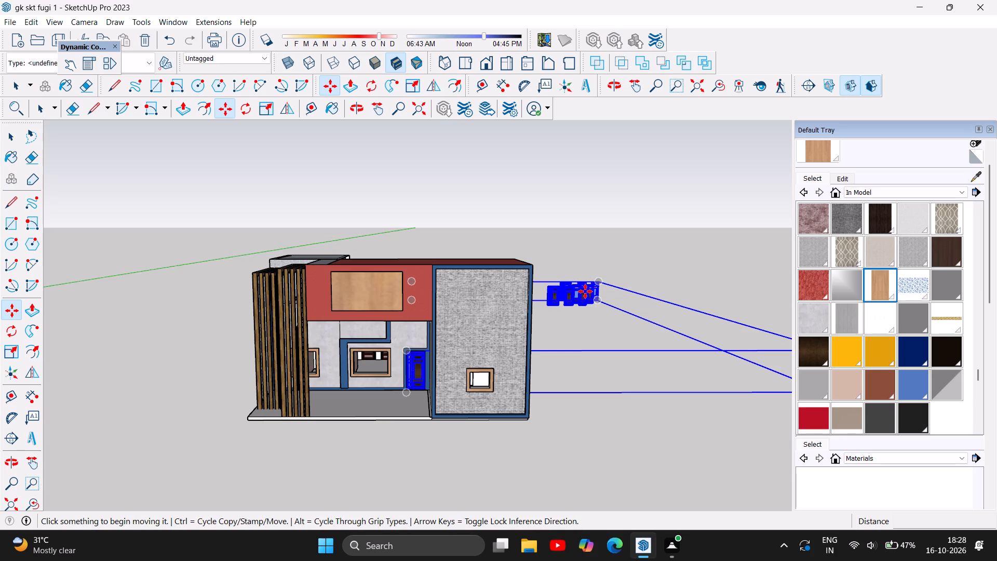
{"action": "key", "text": "Delete"}
{"action": "left_click", "coordinate": [576, 298]}
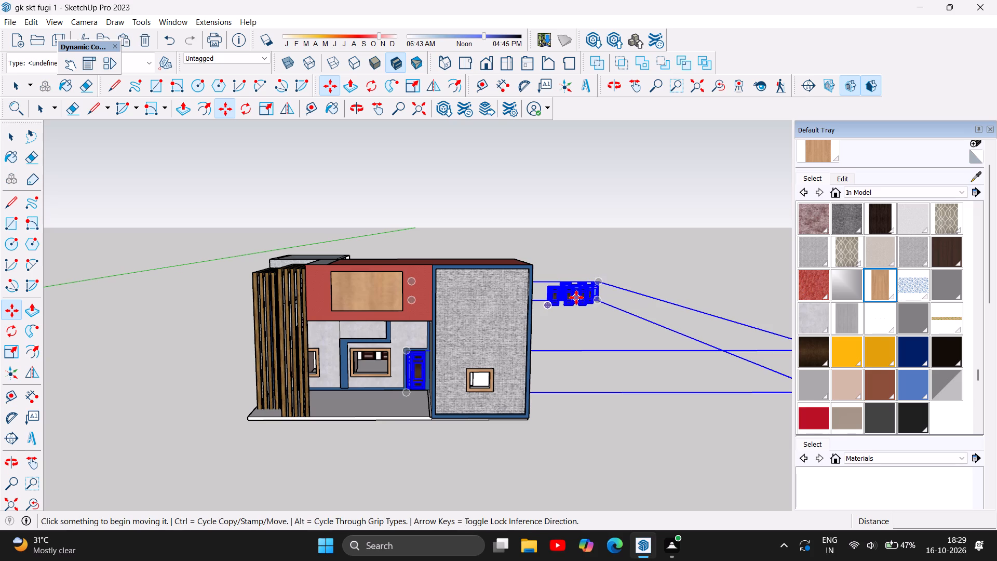
{"action": "key", "text": "Delete"}
{"action": "left_click", "coordinate": [576, 298]}
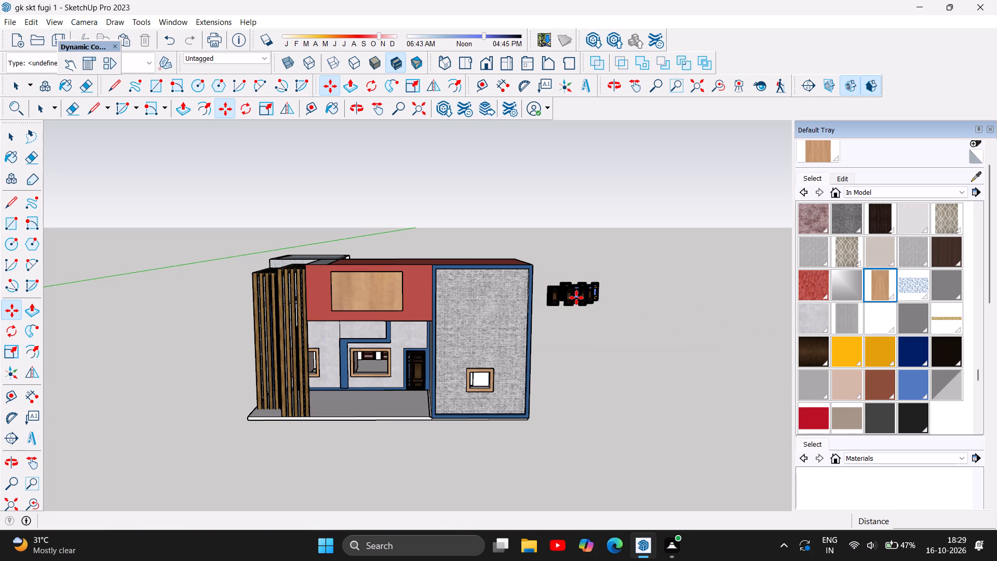
{"action": "key", "text": "Delete"}
{"action": "scroll", "coordinate": [571, 350], "scroll_direction": "down", "scroll_amount": 6}
{"action": "scroll", "coordinate": [586, 312], "scroll_direction": "up", "scroll_amount": 6}
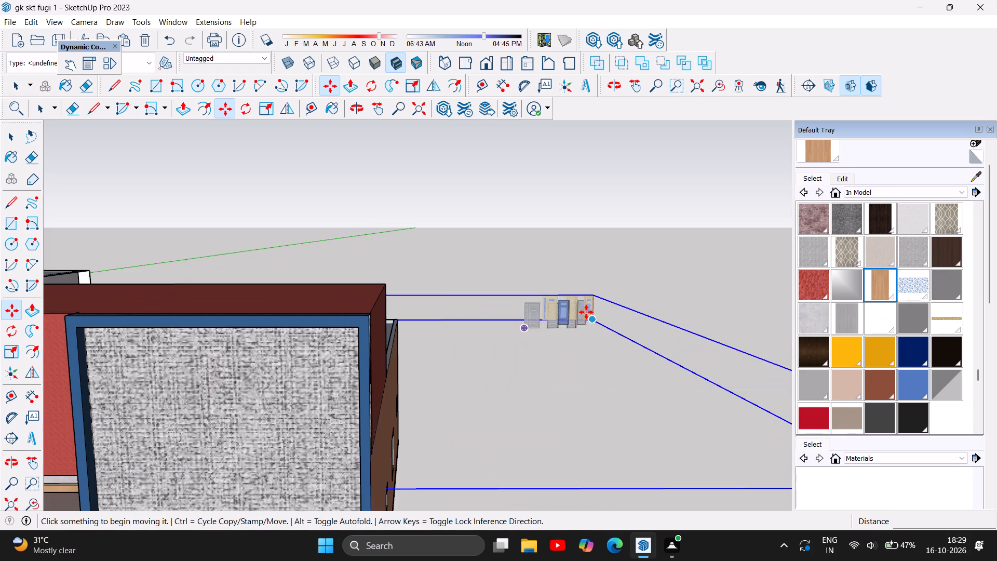
{"action": "scroll", "coordinate": [573, 310], "scroll_direction": "up", "scroll_amount": 6}
{"action": "left_click", "coordinate": [573, 311]}
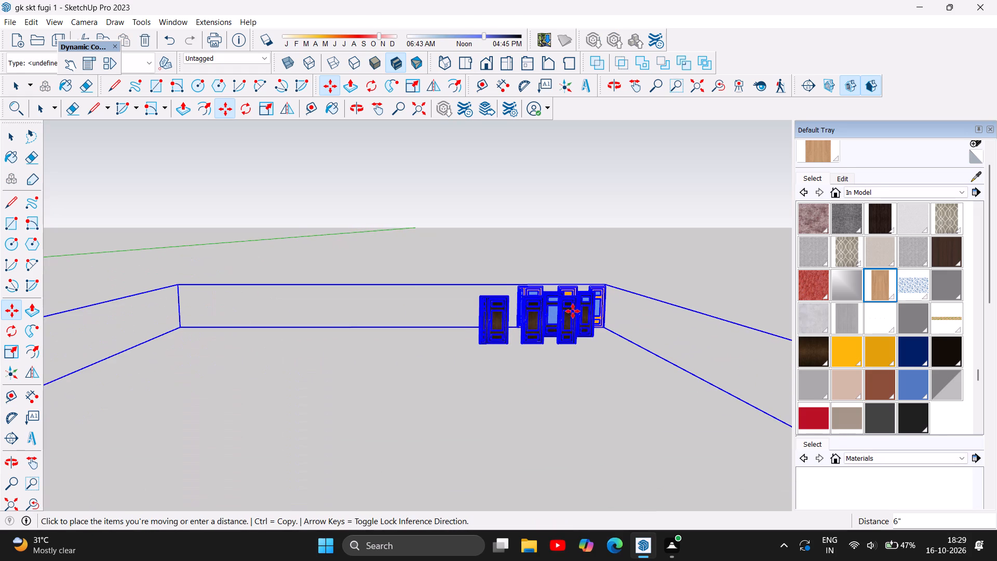
{"action": "key", "text": "Delete"}
{"action": "key", "text": "Delete"}
{"action": "left_click", "coordinate": [564, 314]}
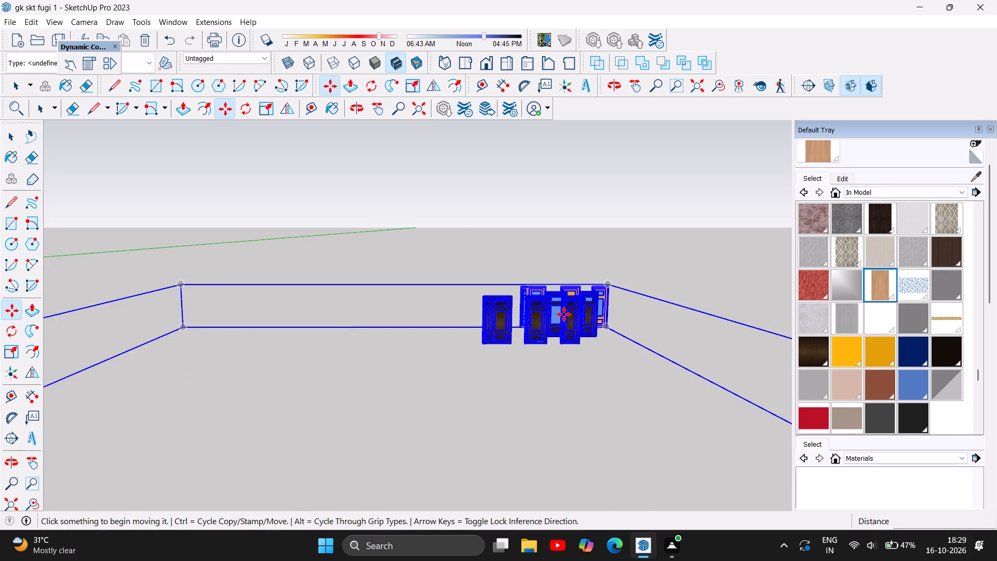
{"action": "key", "text": "Delete"}
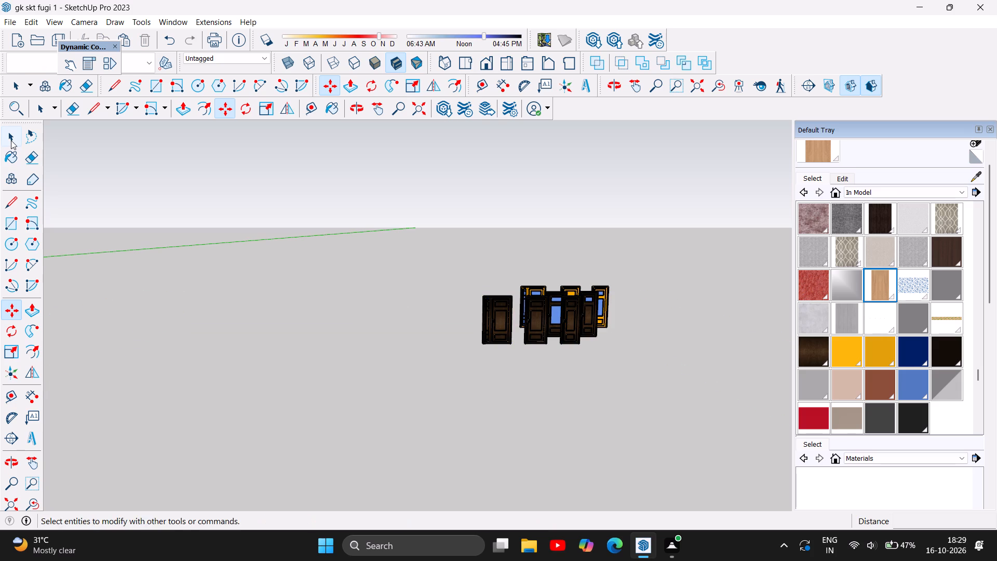
{"action": "left_click", "coordinate": [11, 140]}
{"action": "left_click", "coordinate": [541, 301]}
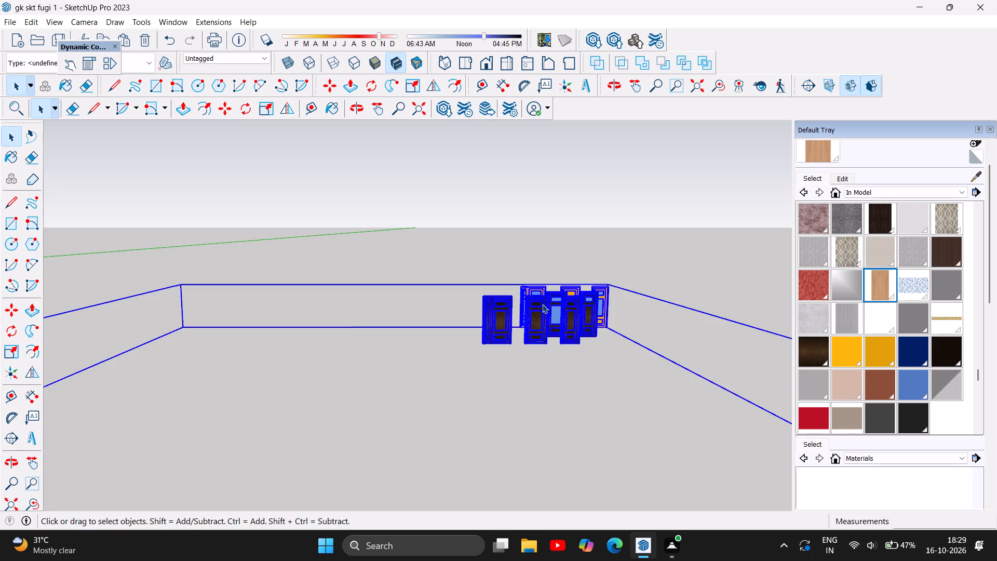
{"action": "key", "text": "Delete"}
Inspect the house front, its doorway and the cleared ground around the building.
{"action": "scroll", "coordinate": [547, 308], "scroll_direction": "down", "scroll_amount": 10}
{"action": "scroll", "coordinate": [600, 298], "scroll_direction": "down", "scroll_amount": 14}
{"action": "scroll", "coordinate": [601, 298], "scroll_direction": "down", "scroll_amount": 20}
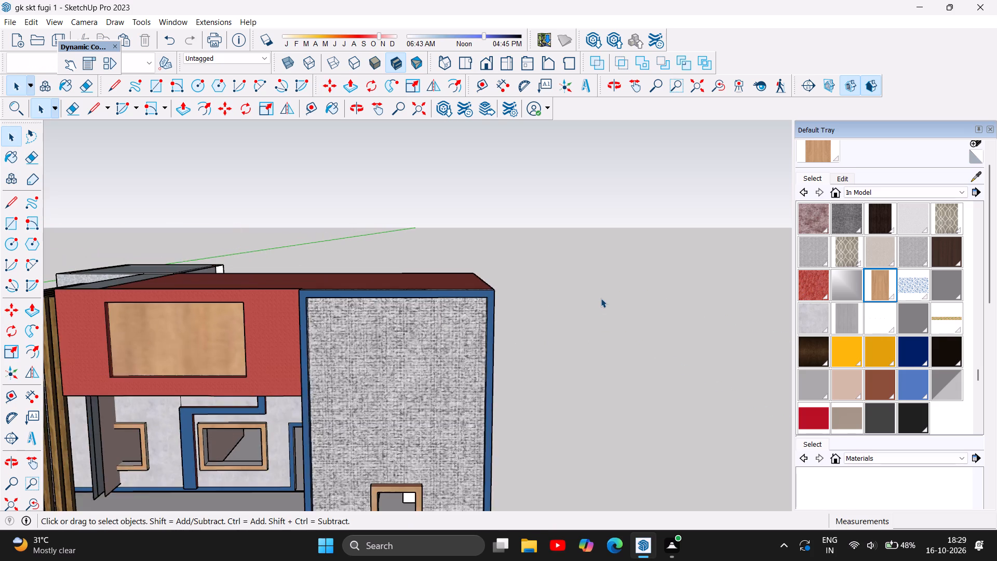
{"action": "scroll", "coordinate": [601, 298], "scroll_direction": "down", "scroll_amount": 6}
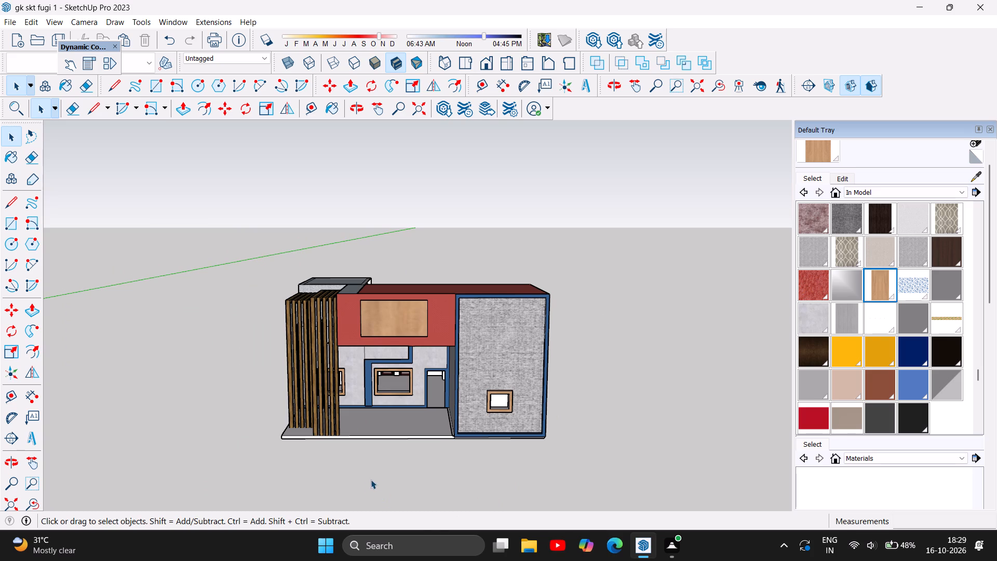
{"action": "scroll", "coordinate": [385, 474], "scroll_direction": "up", "scroll_amount": 5}
{"action": "scroll", "coordinate": [421, 444], "scroll_direction": "up", "scroll_amount": 6}
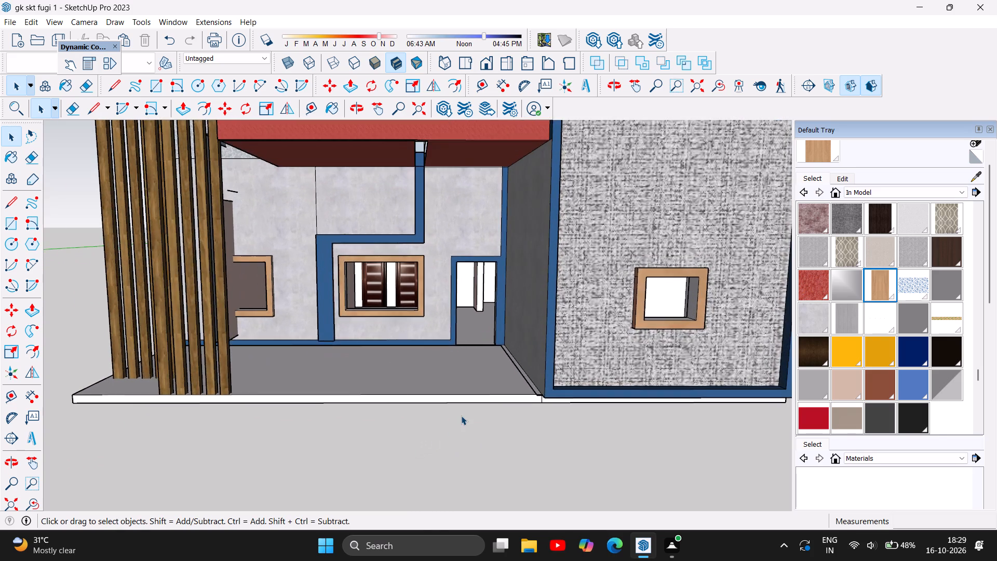
{"action": "scroll", "coordinate": [461, 416], "scroll_direction": "up", "scroll_amount": 6}
{"action": "scroll", "coordinate": [462, 415], "scroll_direction": "down", "scroll_amount": 14}
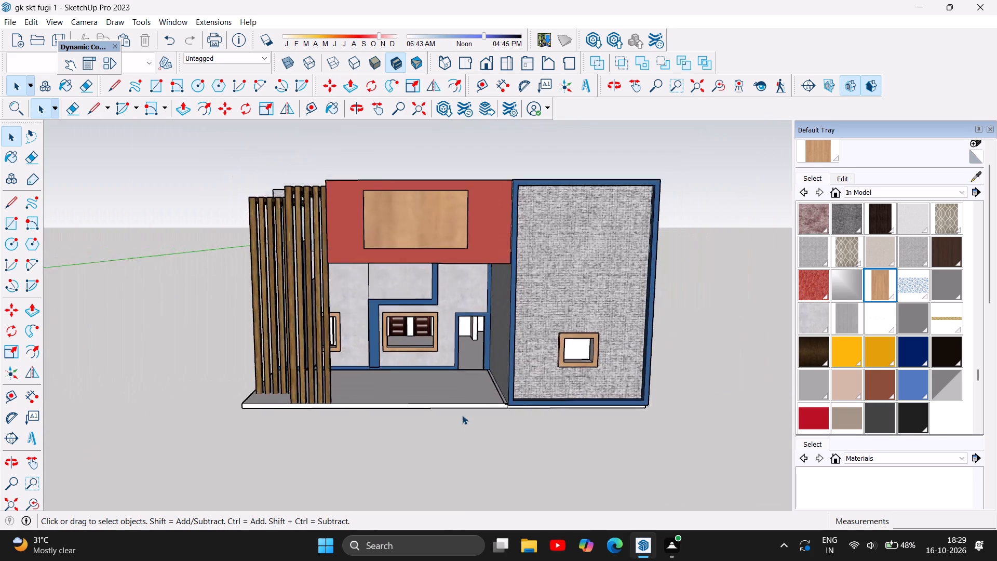
{"action": "scroll", "coordinate": [462, 415], "scroll_direction": "down", "scroll_amount": 7}
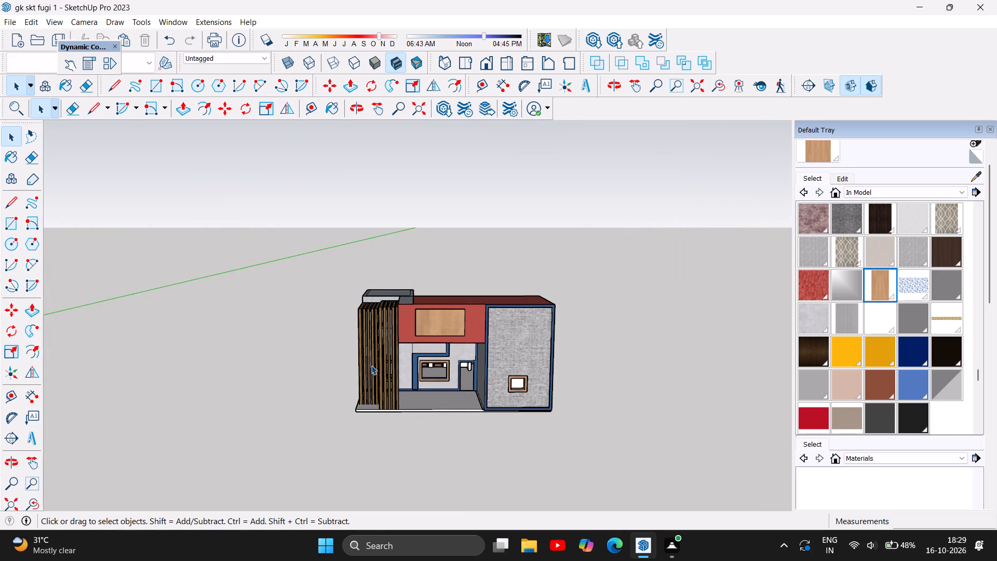
Examine the roof block behind the timber slats and the adjoining roof surfaces from several angles.
{"action": "scroll", "coordinate": [366, 304], "scroll_direction": "up", "scroll_amount": 20}
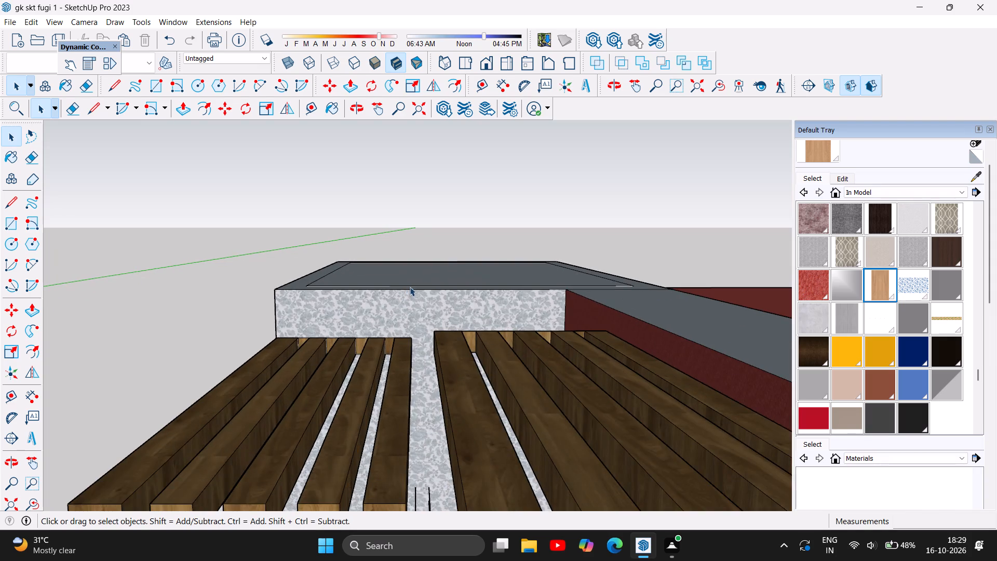
{"action": "scroll", "coordinate": [422, 291], "scroll_direction": "up", "scroll_amount": 2}
{"action": "scroll", "coordinate": [424, 292], "scroll_direction": "down", "scroll_amount": 18}
{"action": "scroll", "coordinate": [427, 297], "scroll_direction": "up", "scroll_amount": 1}
{"action": "scroll", "coordinate": [427, 297], "scroll_direction": "down", "scroll_amount": 2}
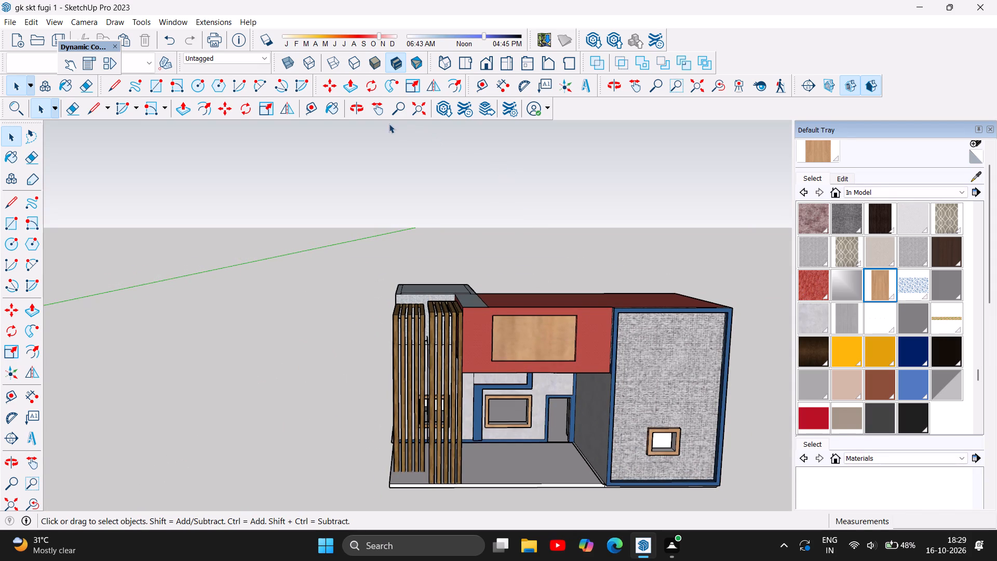
{"action": "left_click", "coordinate": [352, 103]}
{"action": "left_click_drag", "start_coordinate": [465, 279], "coordinate": [475, 396]}
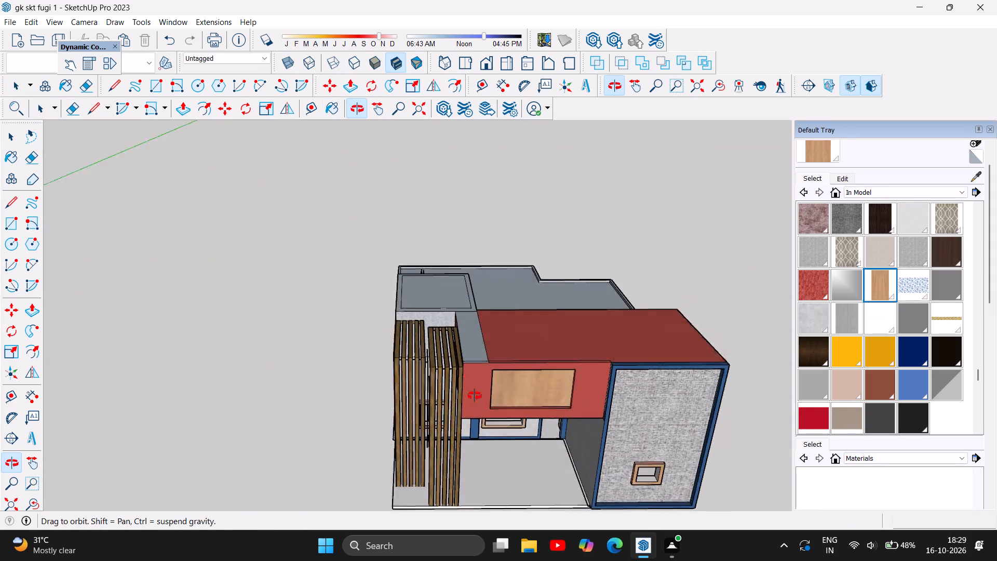
{"action": "left_click_drag", "start_coordinate": [475, 396], "coordinate": [716, 361]}
{"action": "left_click_drag", "start_coordinate": [371, 397], "coordinate": [454, 382]}
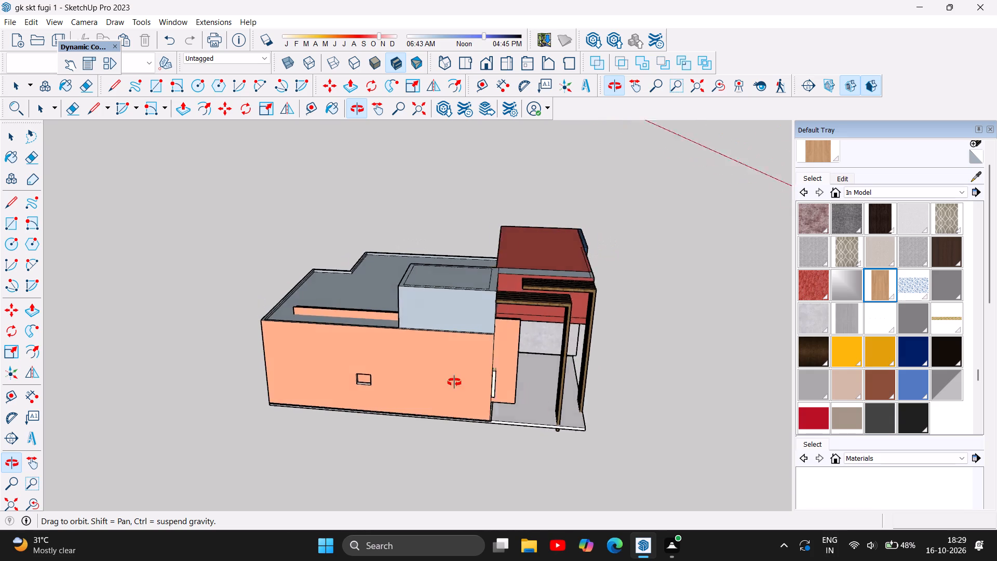
{"action": "left_click_drag", "start_coordinate": [454, 382], "coordinate": [243, 360]}
{"action": "scroll", "coordinate": [488, 241], "scroll_direction": "up", "scroll_amount": 8}
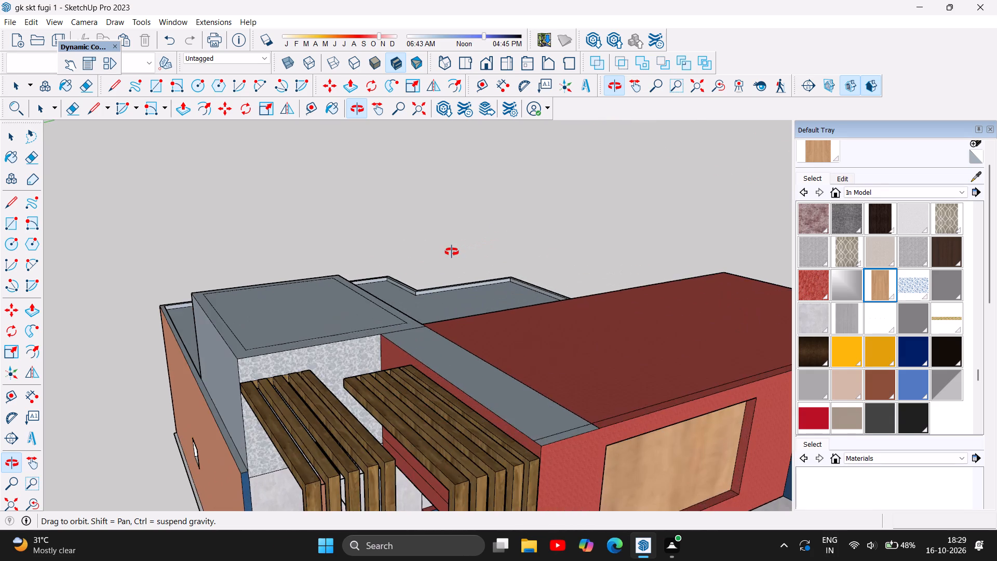
{"action": "scroll", "coordinate": [419, 282], "scroll_direction": "up", "scroll_amount": 3}
{"action": "scroll", "coordinate": [419, 282], "scroll_direction": "down", "scroll_amount": 2}
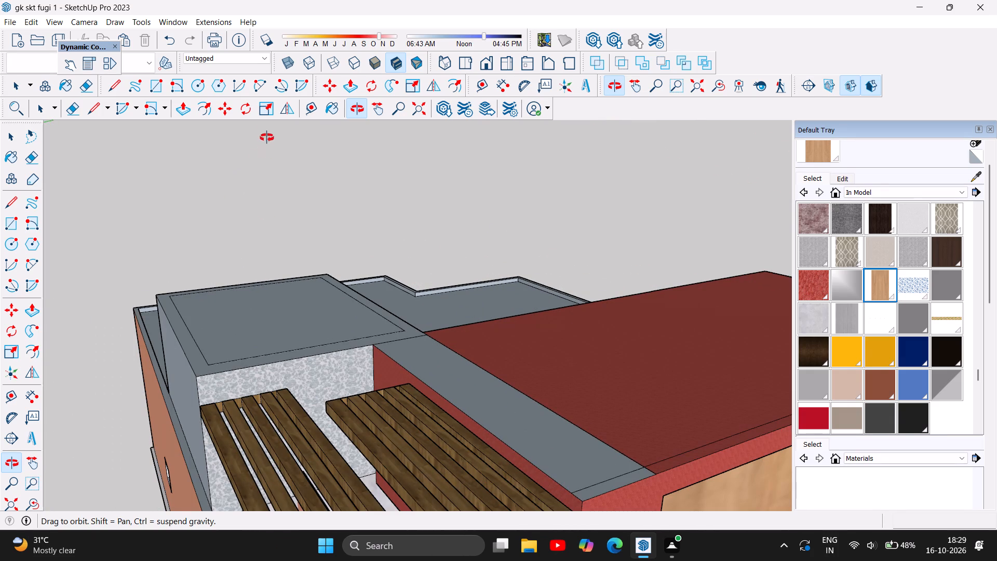
Push/Pull the border face on top of the roof block upward about 5' 3" as a raised parapet.
{"action": "left_click", "coordinate": [353, 87]}
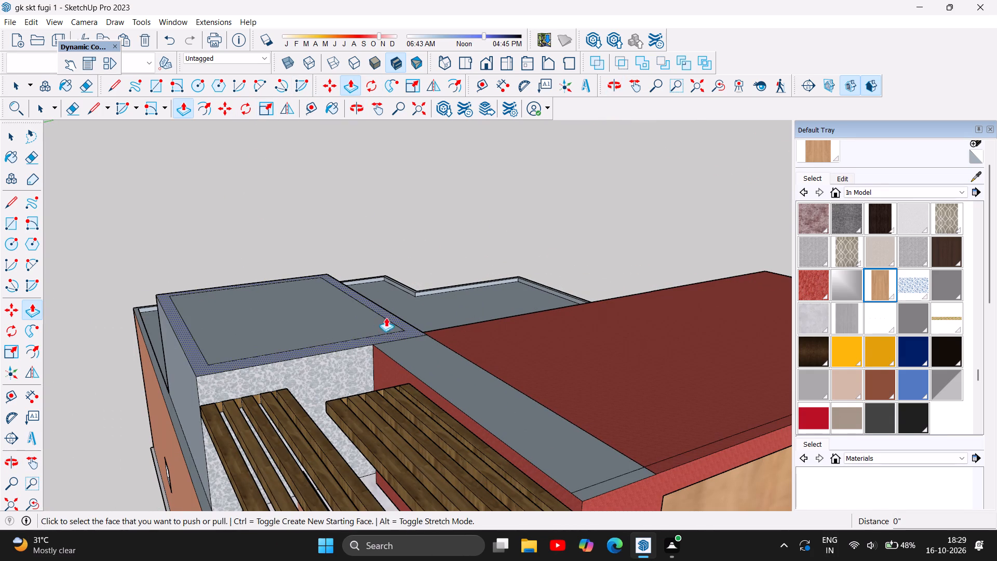
{"action": "left_click", "coordinate": [403, 323]}
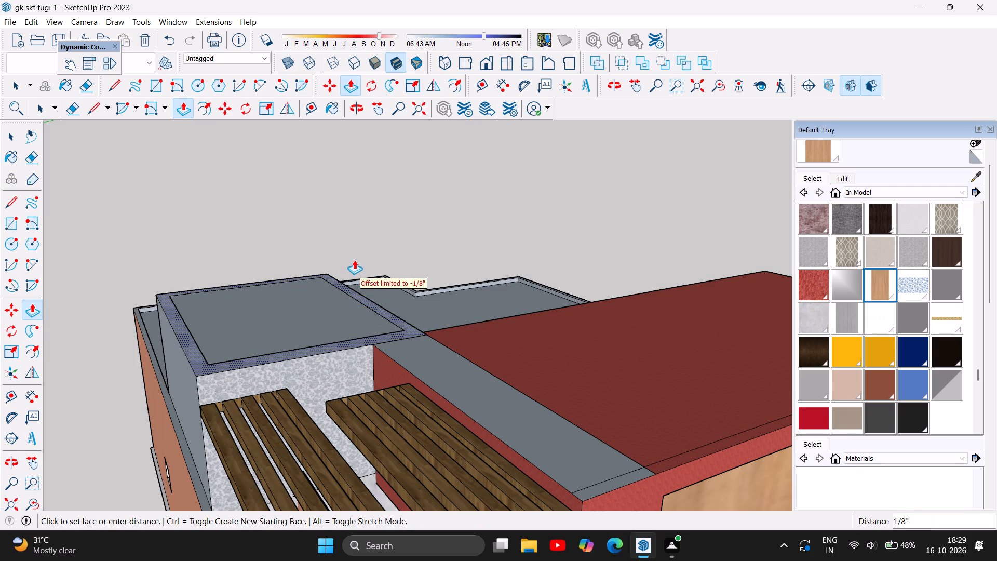
{"action": "key", "text": "Escape"}
{"action": "scroll", "coordinate": [323, 327], "scroll_direction": "up", "scroll_amount": 1}
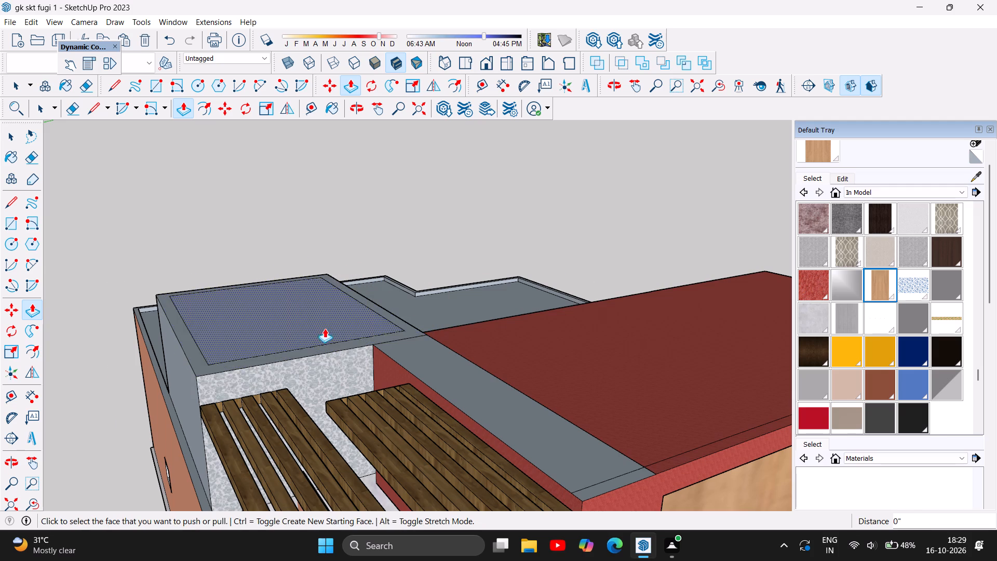
{"action": "scroll", "coordinate": [325, 328], "scroll_direction": "up", "scroll_amount": 2}
{"action": "left_click", "coordinate": [357, 349]}
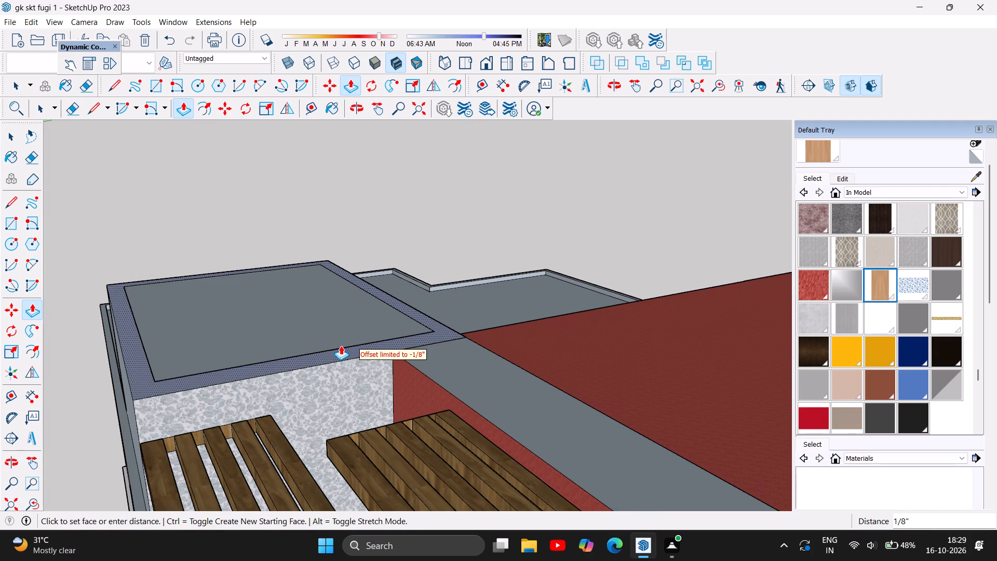
{"action": "left_click", "coordinate": [341, 349]}
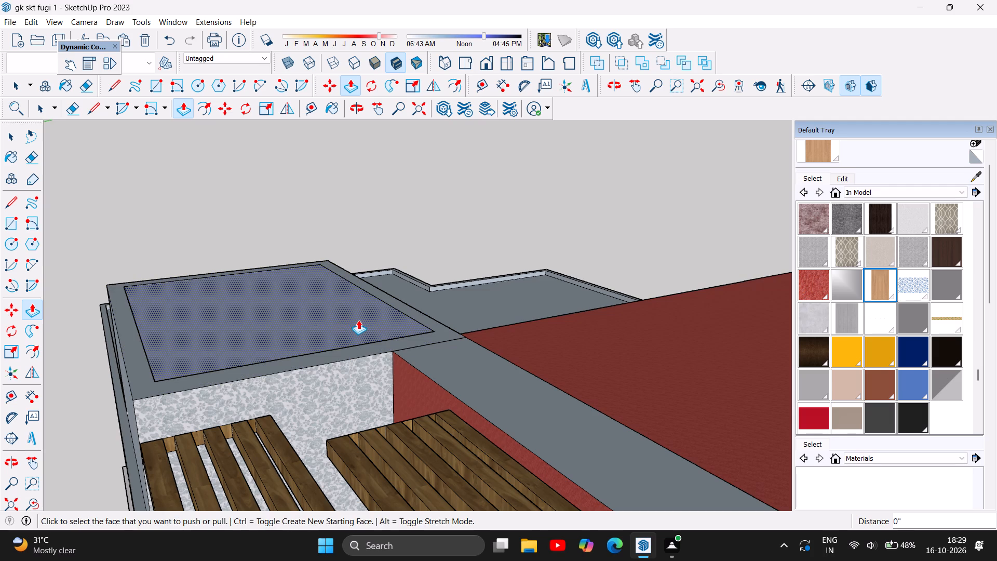
{"action": "key", "text": "Escape"}
{"action": "left_click", "coordinate": [430, 332]}
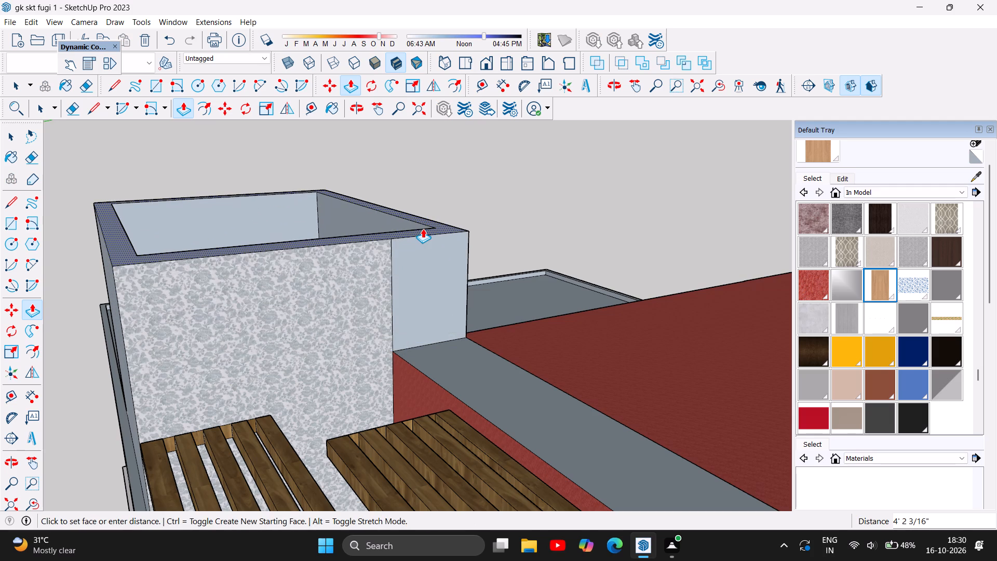
{"action": "left_click", "coordinate": [416, 200]}
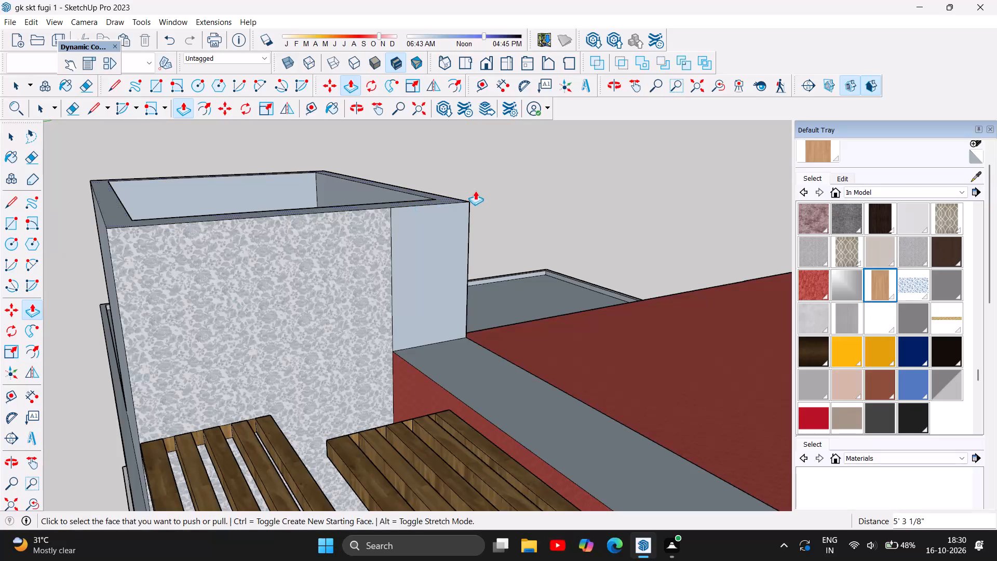
{"action": "key", "text": "Escape"}
Examine the raised roof block against the house front and the adjoining red roof from several angles.
{"action": "scroll", "coordinate": [150, 293], "scroll_direction": "down", "scroll_amount": 6}
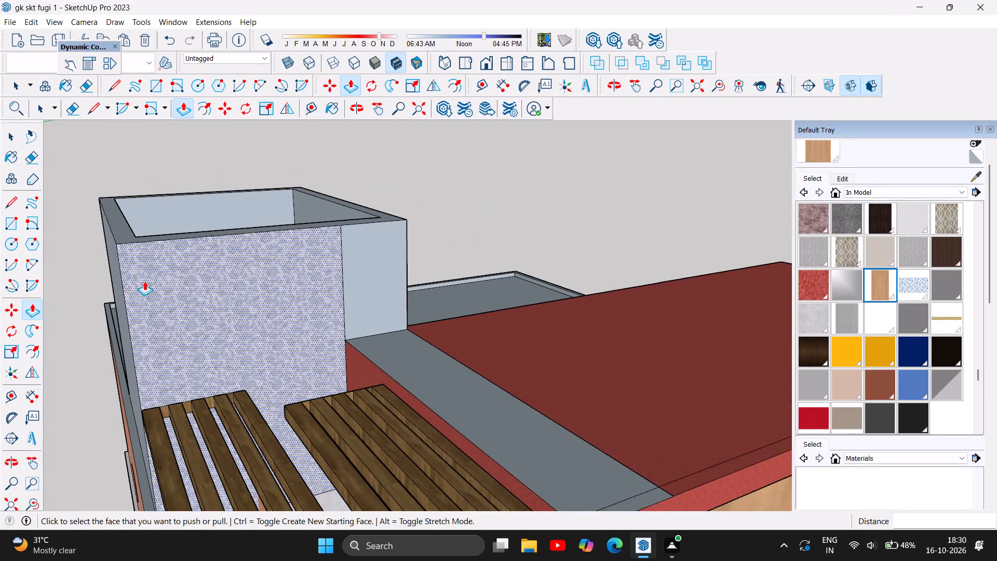
{"action": "scroll", "coordinate": [149, 243], "scroll_direction": "down", "scroll_amount": 20}
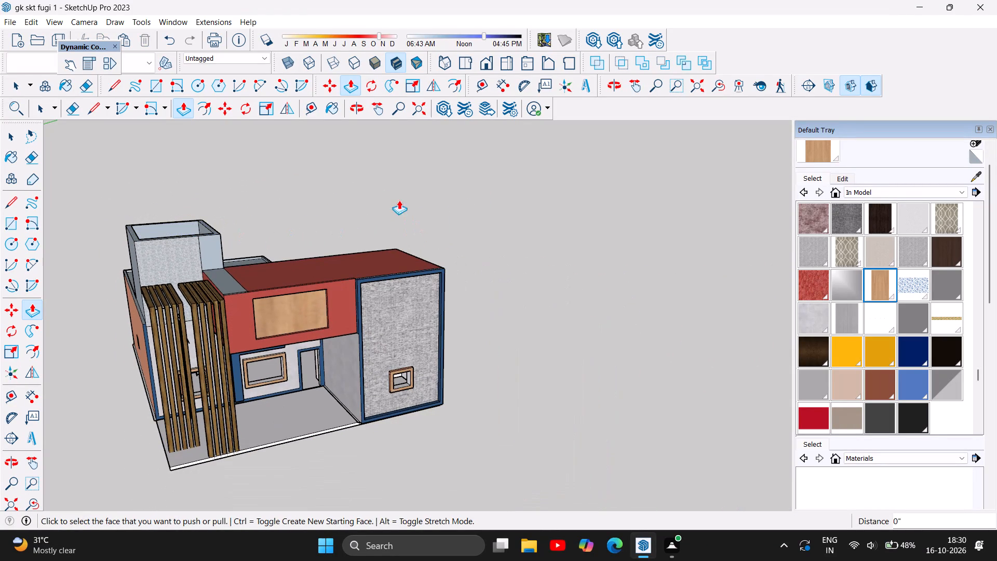
{"action": "left_click", "coordinate": [356, 111]}
{"action": "left_click_drag", "start_coordinate": [471, 265], "coordinate": [419, 234]}
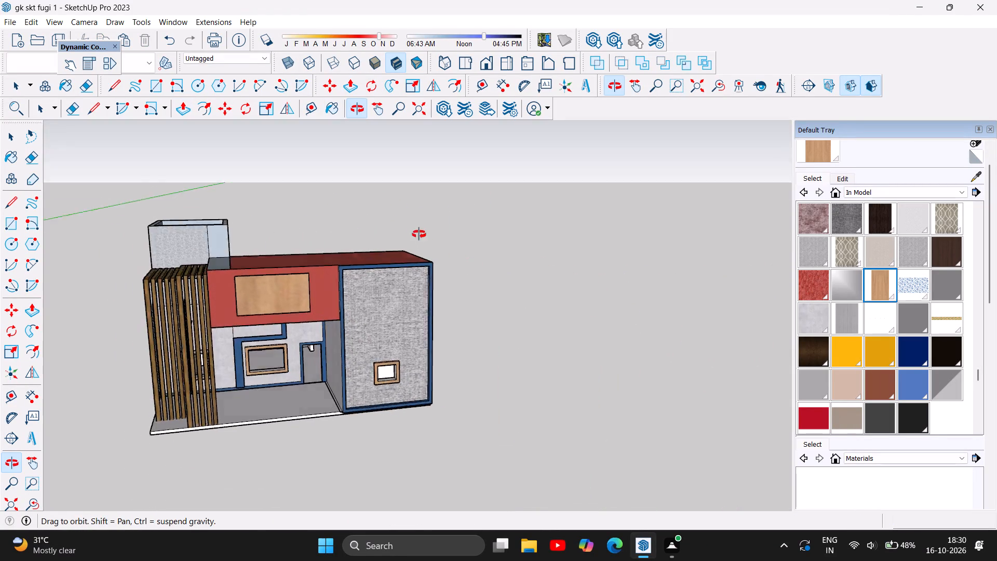
{"action": "left_click_drag", "start_coordinate": [419, 234], "coordinate": [409, 220]}
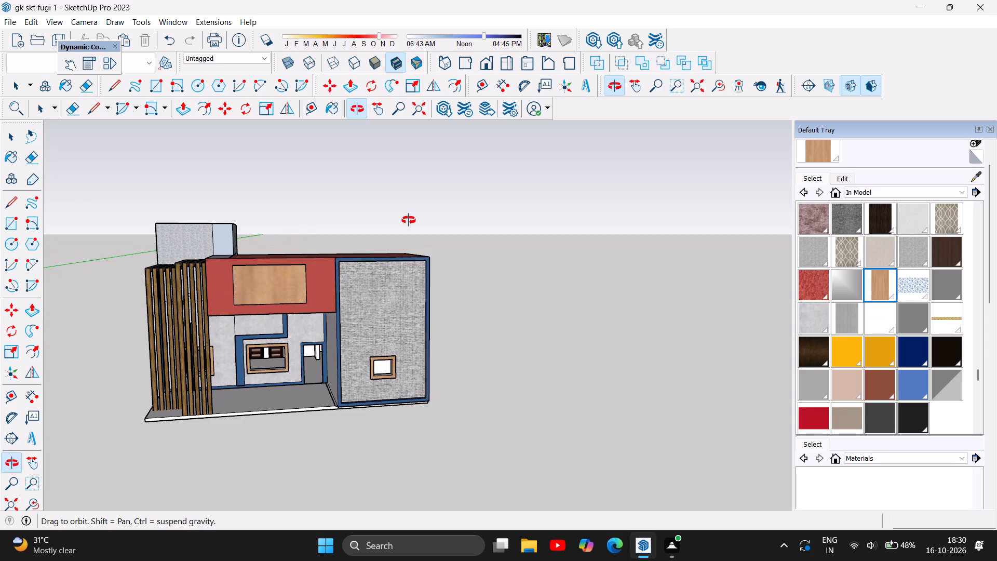
{"action": "left_click_drag", "start_coordinate": [409, 220], "coordinate": [422, 220]}
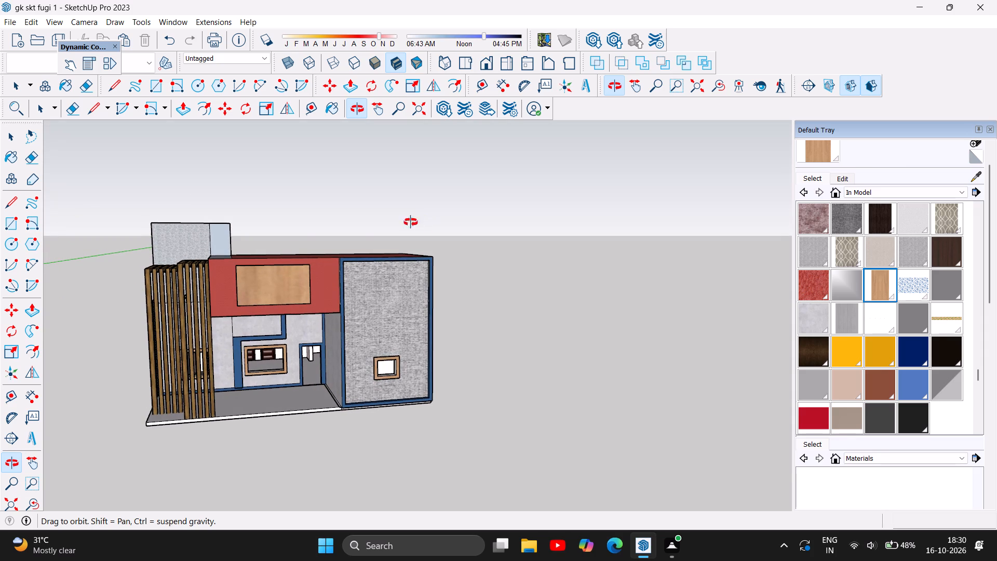
{"action": "scroll", "coordinate": [205, 213], "scroll_direction": "up", "scroll_amount": 4}
{"action": "left_click_drag", "start_coordinate": [308, 231], "coordinate": [306, 244]}
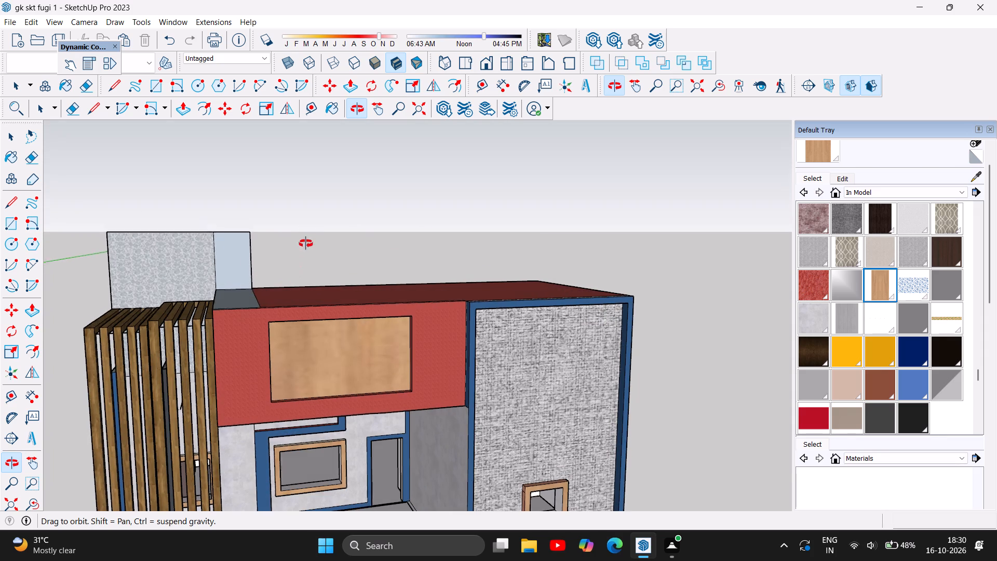
{"action": "left_click_drag", "start_coordinate": [306, 244], "coordinate": [300, 271]}
{"action": "scroll", "coordinate": [233, 306], "scroll_direction": "up", "scroll_amount": 1}
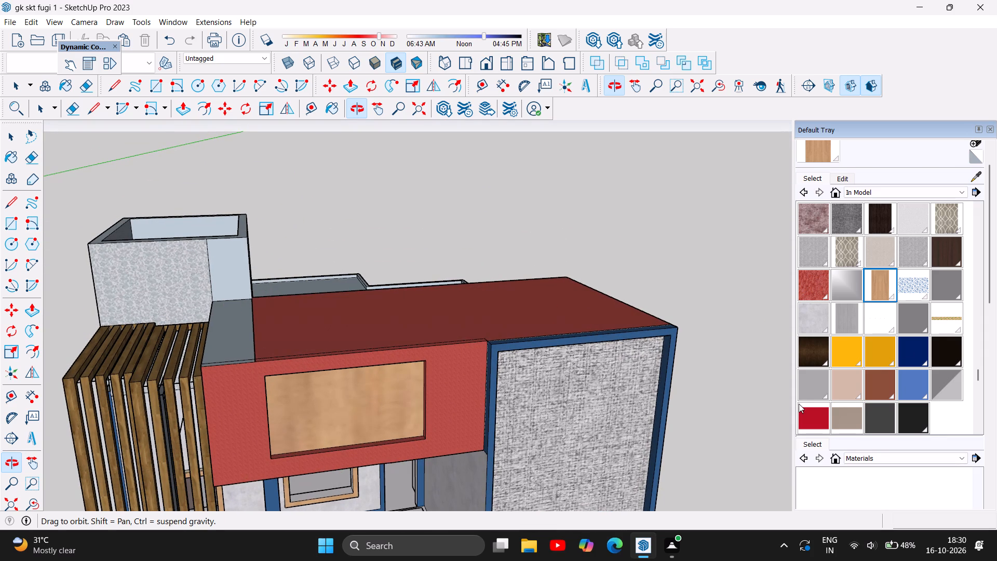
Paint the grey roof strip beside the slats and the unpainted section of the raised block's front wall with light grey woven material.
{"action": "scroll", "coordinate": [845, 383], "scroll_direction": "down", "scroll_amount": 2}
{"action": "scroll", "coordinate": [920, 313], "scroll_direction": "up", "scroll_amount": 3}
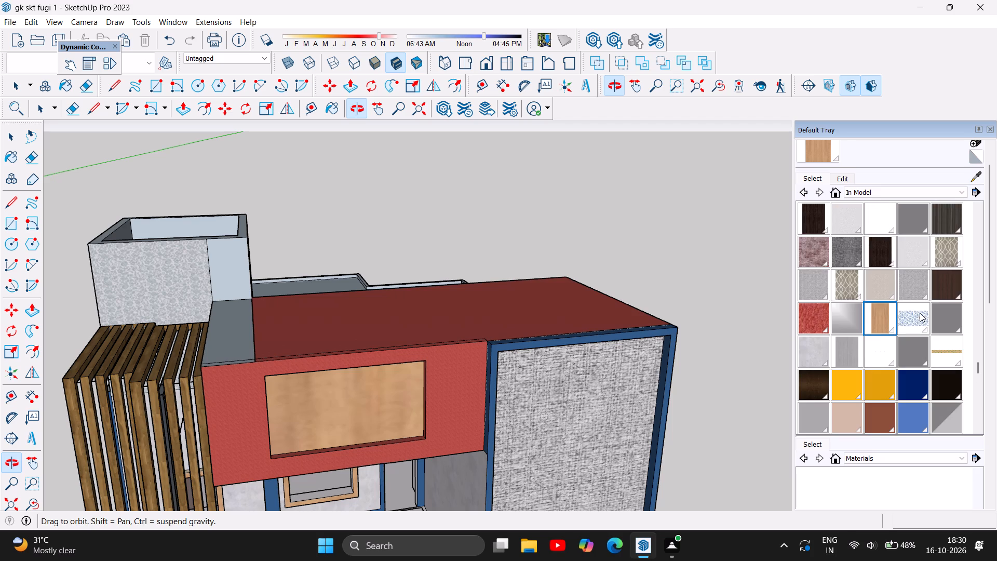
{"action": "scroll", "coordinate": [873, 321], "scroll_direction": "up", "scroll_amount": 2}
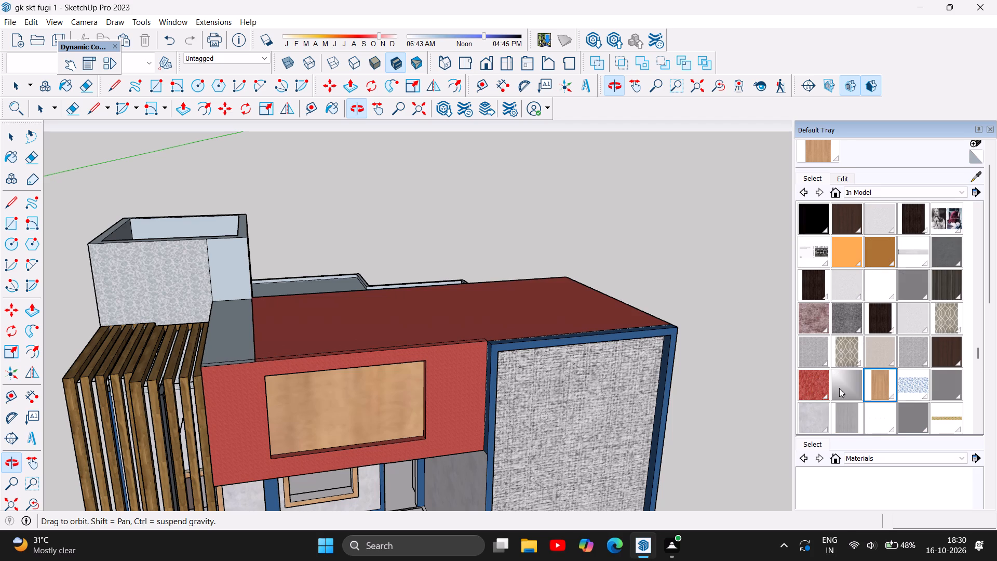
{"action": "left_click", "coordinate": [815, 360]}
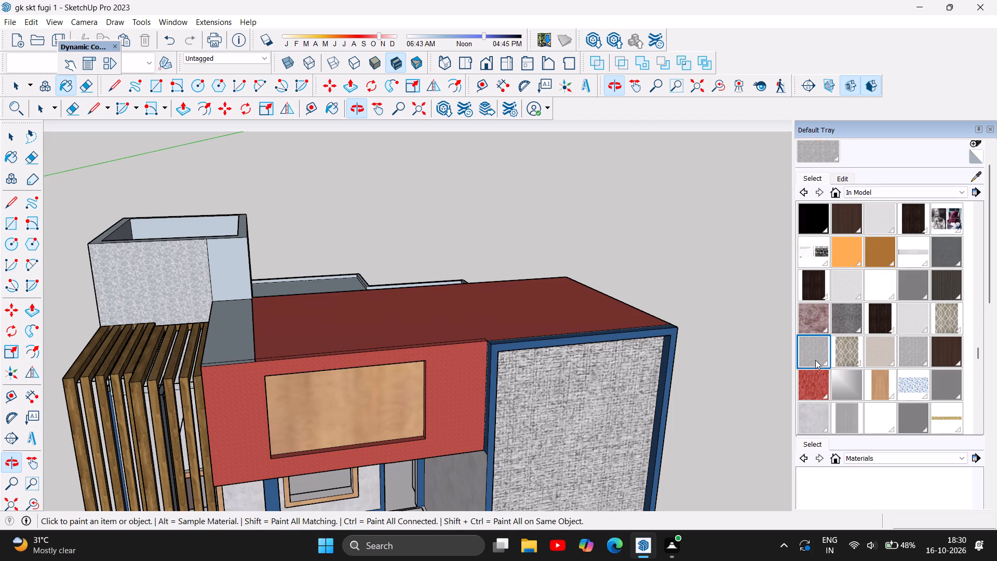
{"action": "left_click", "coordinate": [224, 333]}
{"action": "left_click", "coordinate": [234, 278]}
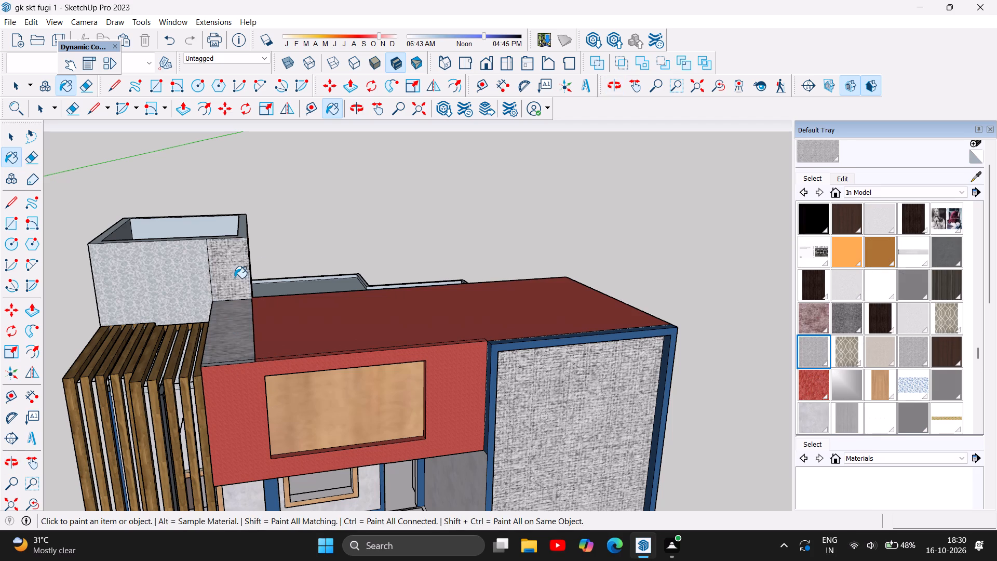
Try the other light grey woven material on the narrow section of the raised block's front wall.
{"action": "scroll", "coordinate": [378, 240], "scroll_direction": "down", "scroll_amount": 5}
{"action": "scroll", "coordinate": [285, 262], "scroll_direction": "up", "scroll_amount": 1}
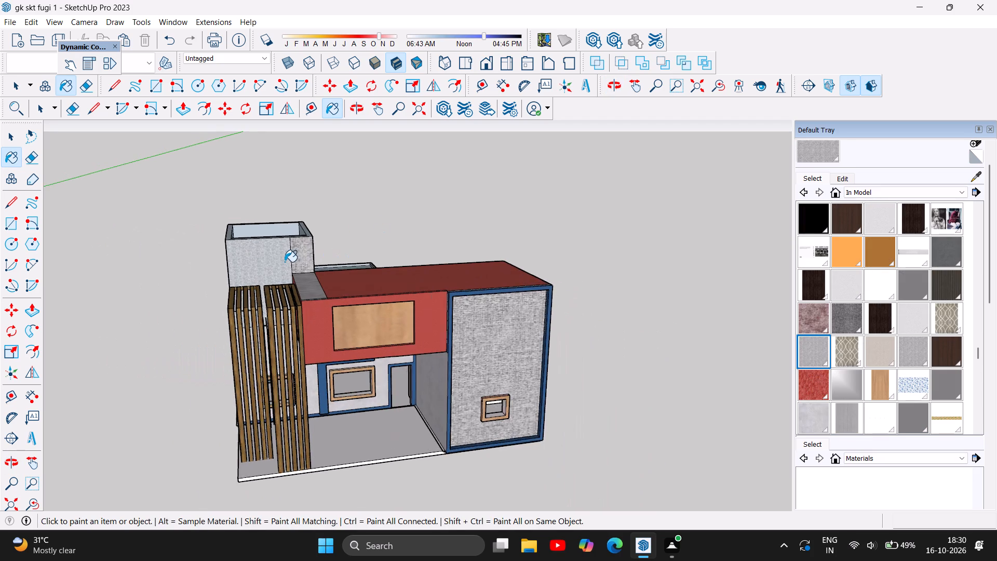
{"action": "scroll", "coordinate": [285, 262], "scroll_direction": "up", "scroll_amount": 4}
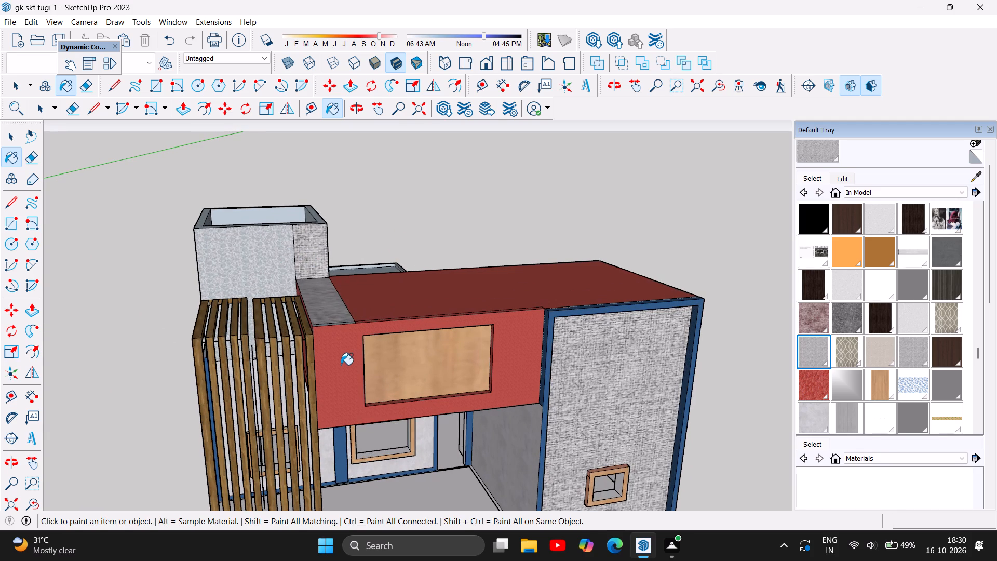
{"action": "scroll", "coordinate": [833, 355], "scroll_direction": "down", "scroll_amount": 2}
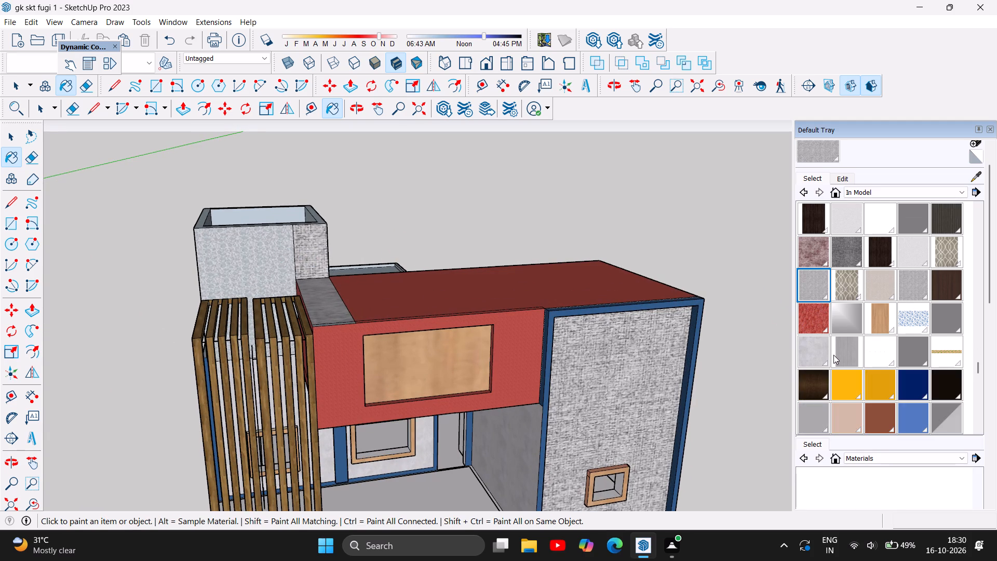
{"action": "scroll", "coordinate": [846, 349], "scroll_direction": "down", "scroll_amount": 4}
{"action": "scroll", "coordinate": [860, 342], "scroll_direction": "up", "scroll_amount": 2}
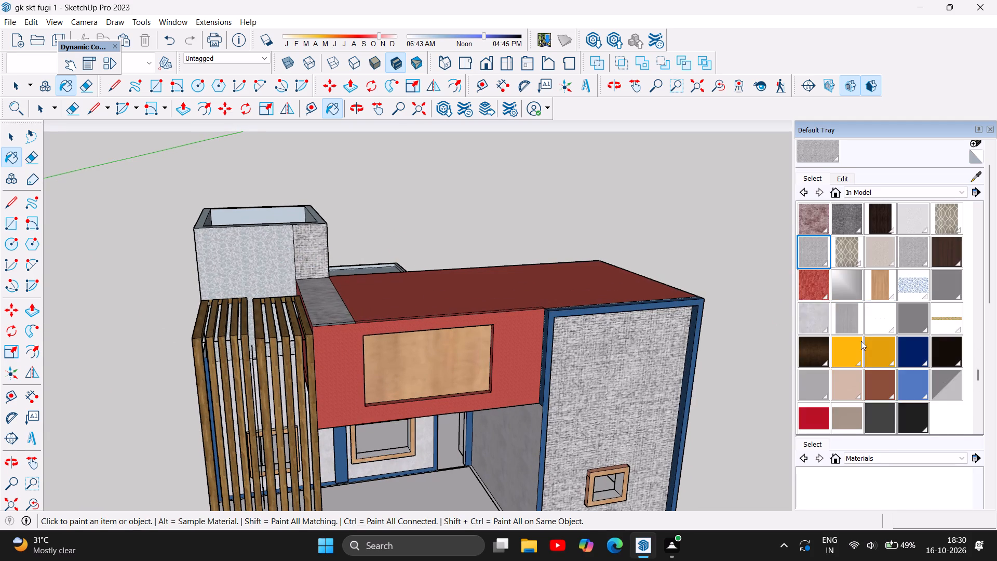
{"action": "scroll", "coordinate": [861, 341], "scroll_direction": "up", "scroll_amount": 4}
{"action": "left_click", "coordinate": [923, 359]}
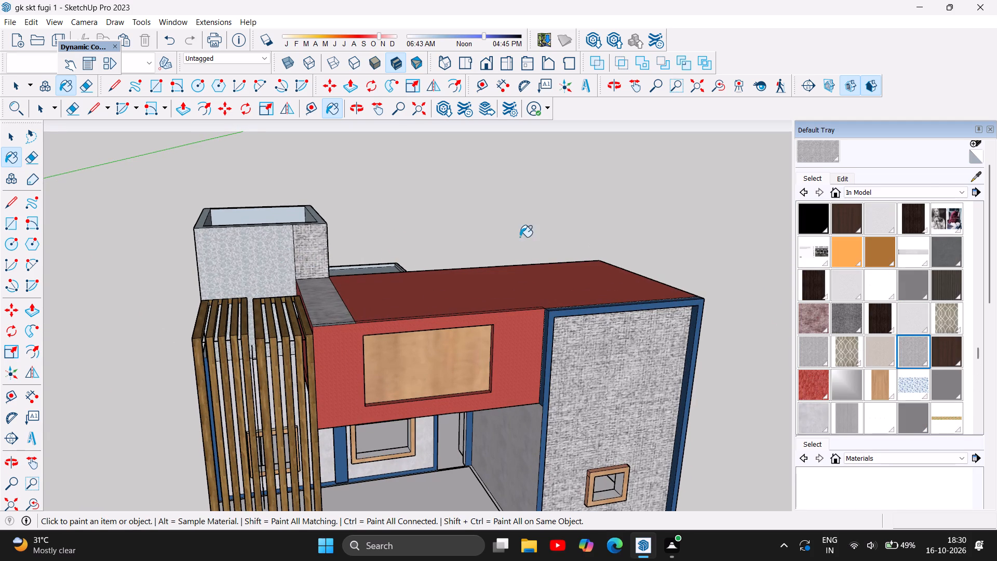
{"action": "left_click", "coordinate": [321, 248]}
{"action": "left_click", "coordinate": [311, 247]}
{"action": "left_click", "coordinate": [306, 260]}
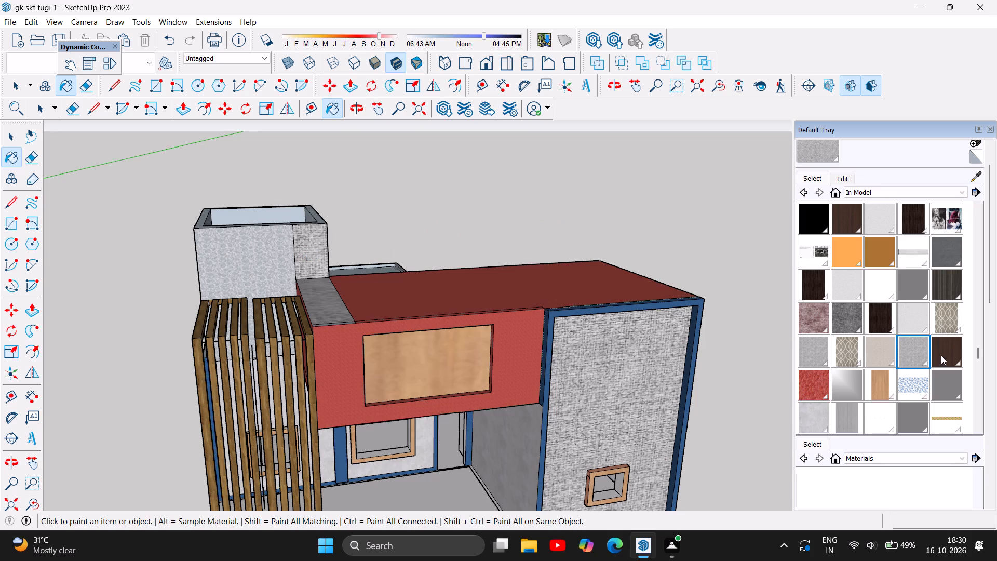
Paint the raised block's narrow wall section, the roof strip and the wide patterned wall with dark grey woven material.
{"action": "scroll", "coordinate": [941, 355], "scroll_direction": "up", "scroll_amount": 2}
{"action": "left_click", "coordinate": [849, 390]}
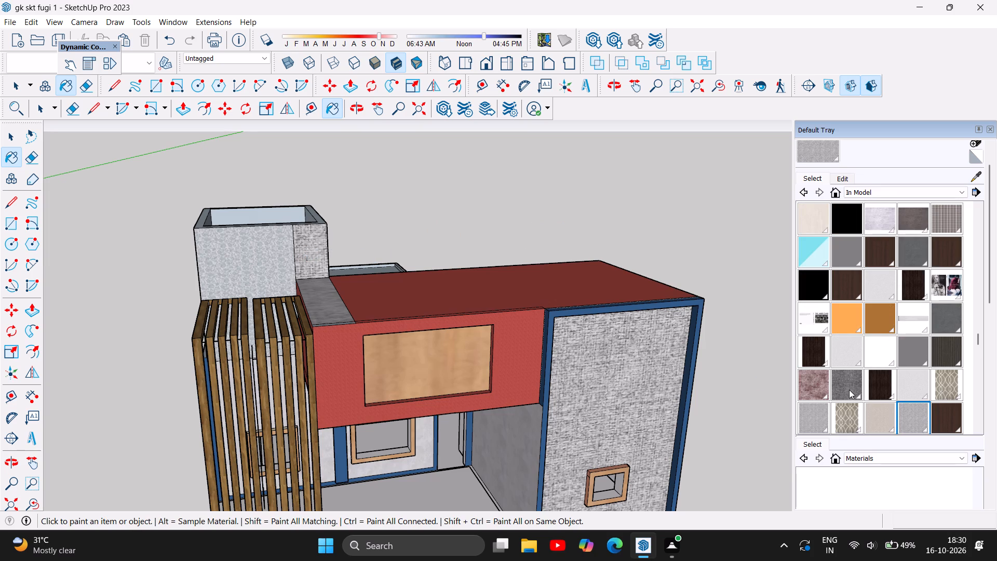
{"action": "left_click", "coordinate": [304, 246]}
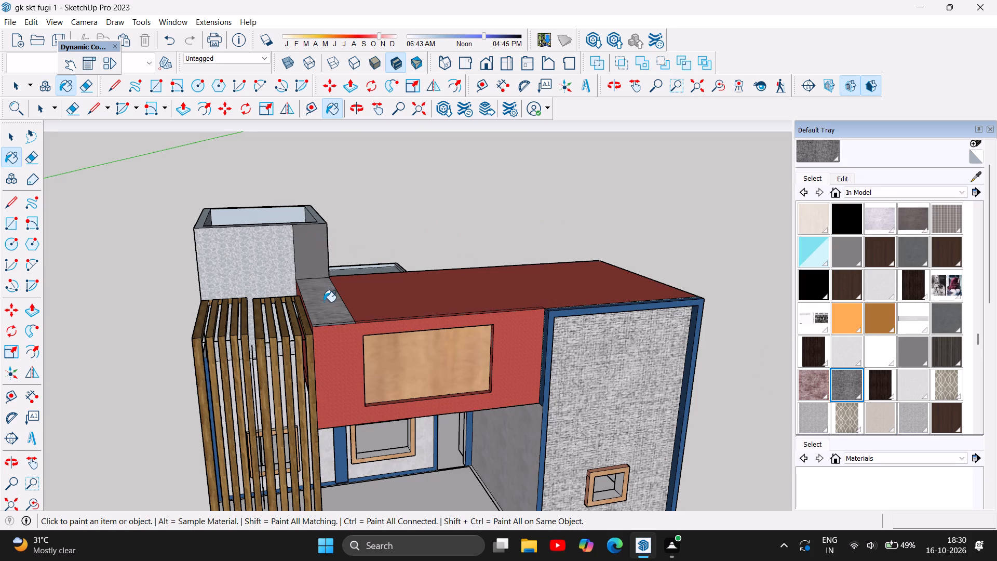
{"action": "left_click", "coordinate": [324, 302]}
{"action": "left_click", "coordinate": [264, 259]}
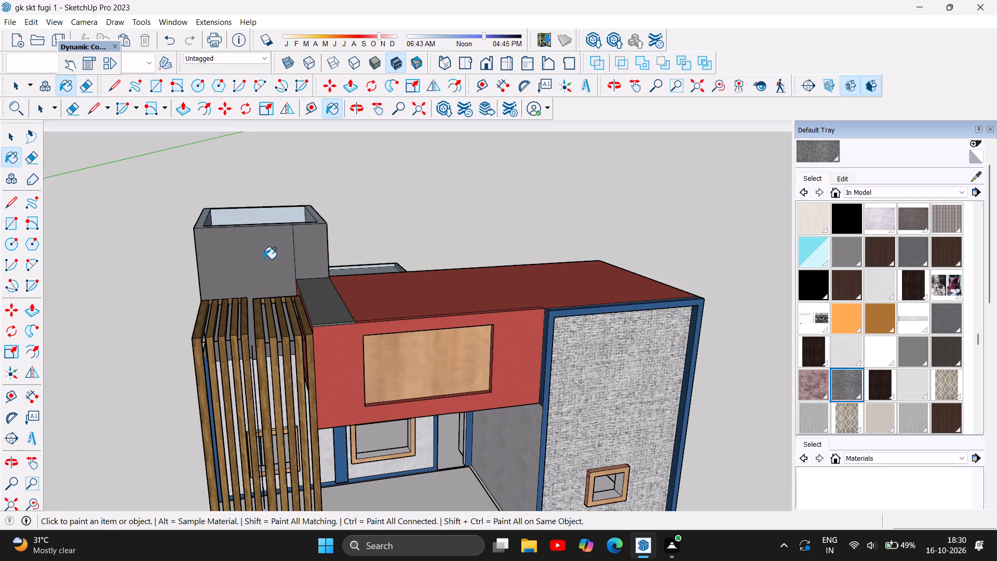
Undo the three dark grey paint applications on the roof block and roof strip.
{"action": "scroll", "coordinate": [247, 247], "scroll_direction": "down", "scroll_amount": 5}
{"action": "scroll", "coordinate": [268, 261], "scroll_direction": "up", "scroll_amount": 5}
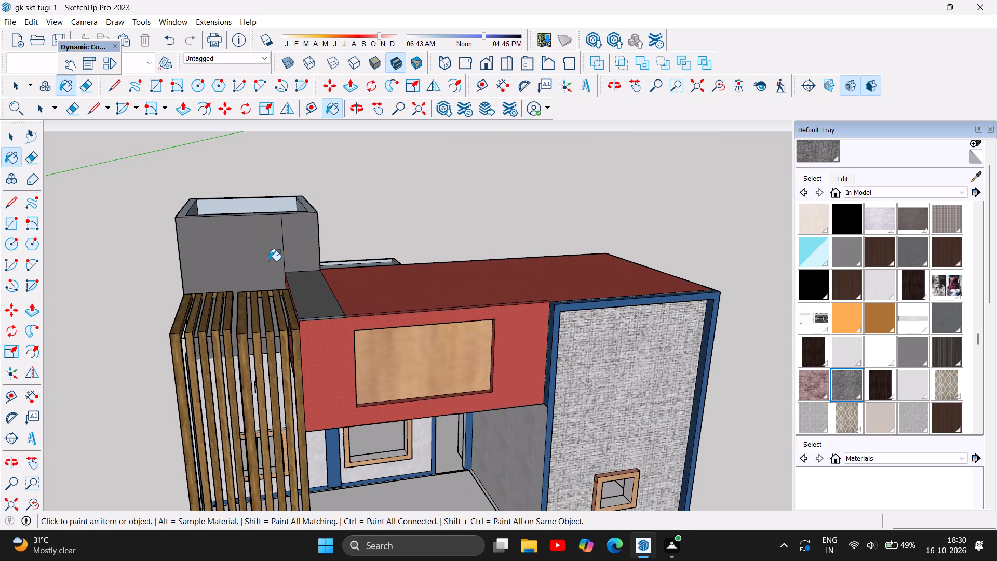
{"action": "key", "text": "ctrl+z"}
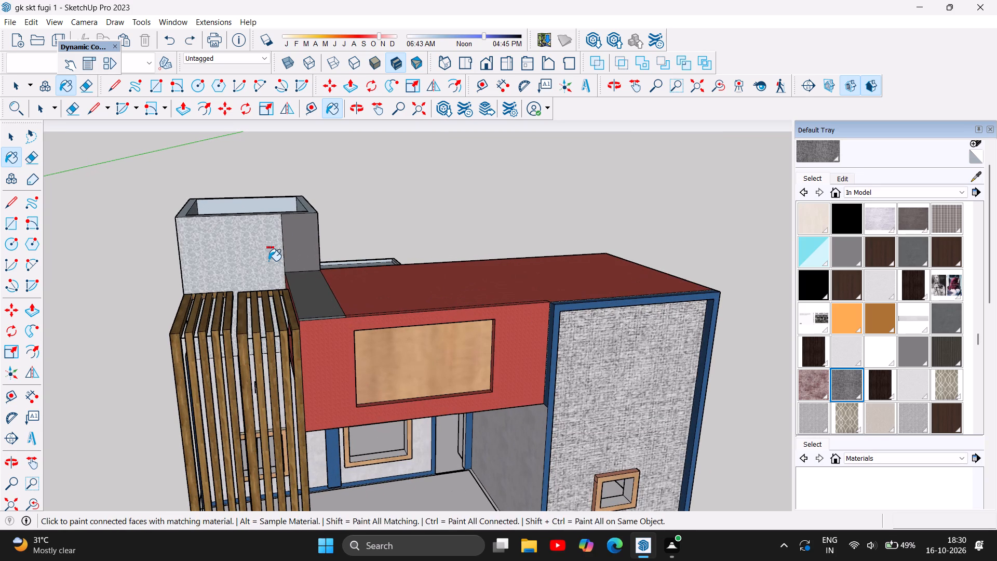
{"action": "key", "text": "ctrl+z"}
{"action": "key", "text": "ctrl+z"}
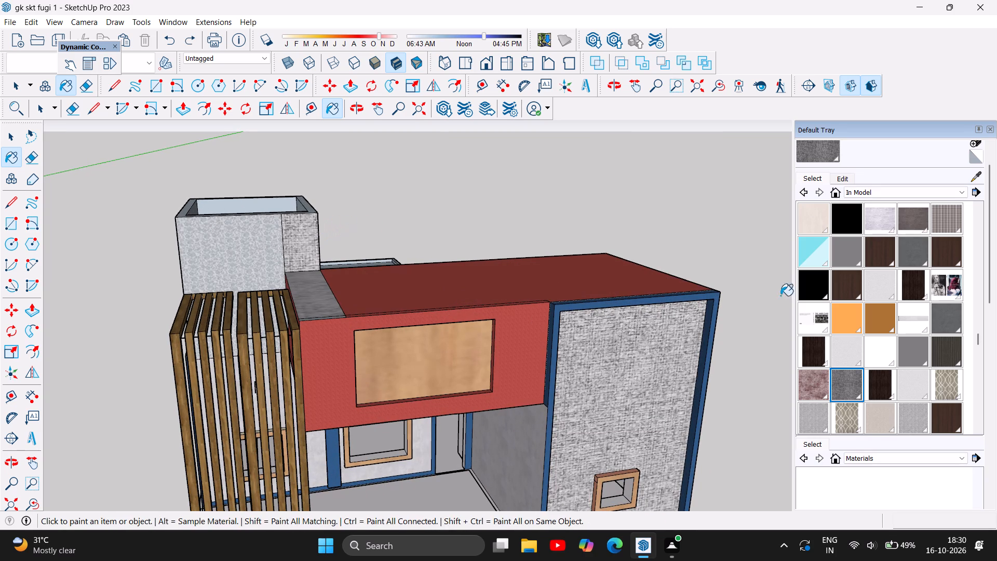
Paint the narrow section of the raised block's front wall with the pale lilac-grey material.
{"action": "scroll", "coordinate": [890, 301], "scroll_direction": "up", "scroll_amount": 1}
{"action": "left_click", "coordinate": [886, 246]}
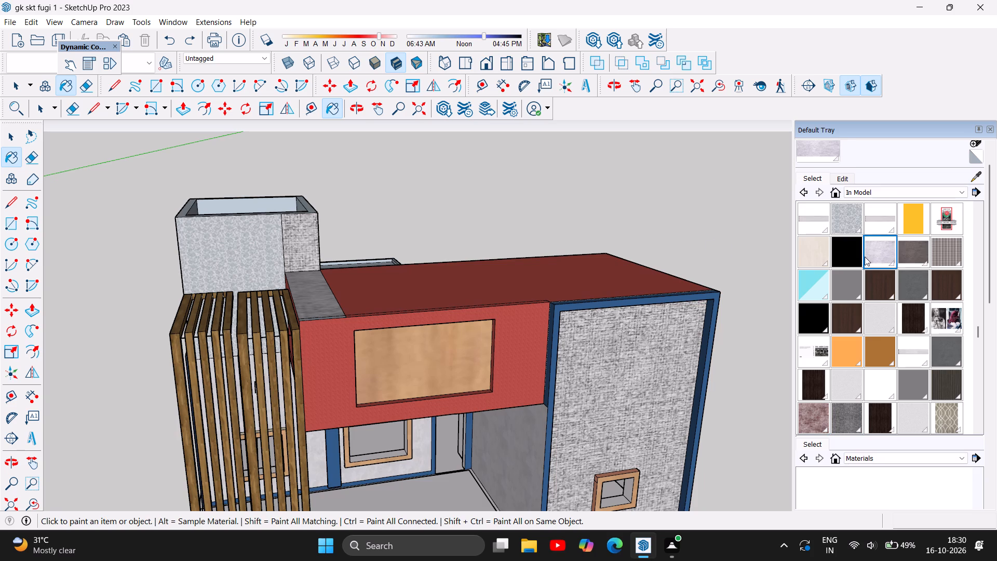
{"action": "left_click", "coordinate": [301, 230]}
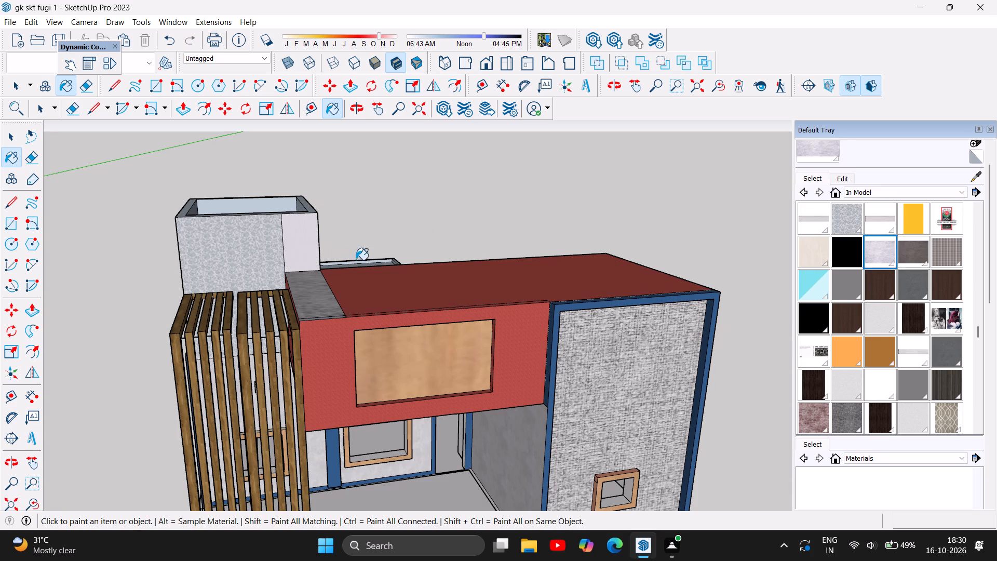
Paint the narrow section of the raised block's front wall with the speckled blue-grey material matching the adjoining wide wall.
{"action": "scroll", "coordinate": [941, 342], "scroll_direction": "up", "scroll_amount": 2}
{"action": "left_click", "coordinate": [846, 290]}
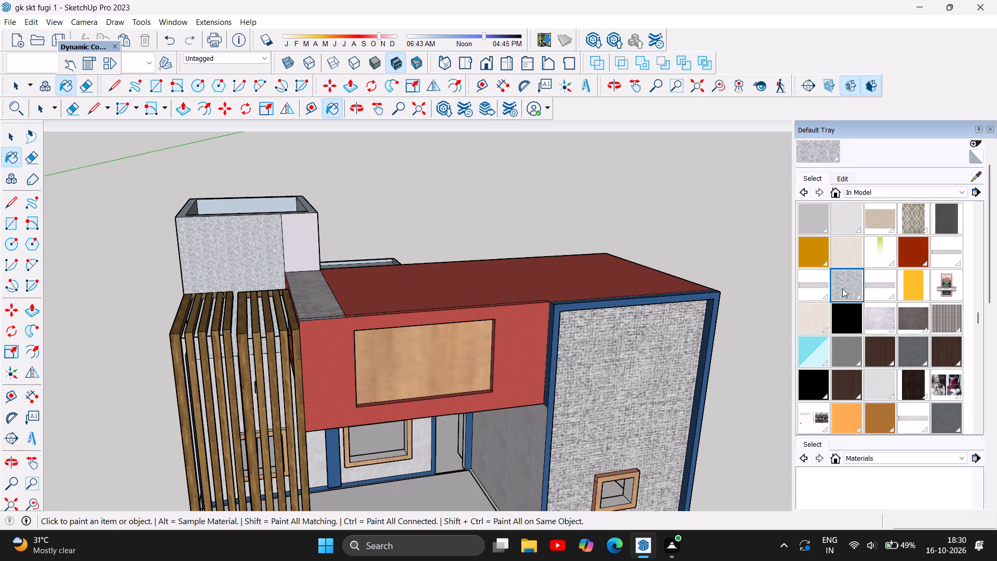
{"action": "left_click", "coordinate": [300, 234]}
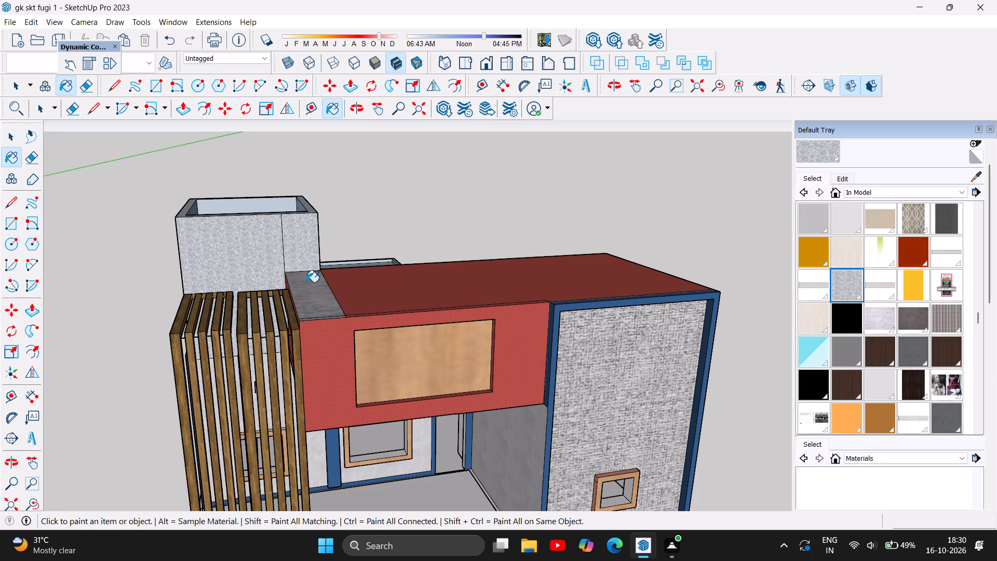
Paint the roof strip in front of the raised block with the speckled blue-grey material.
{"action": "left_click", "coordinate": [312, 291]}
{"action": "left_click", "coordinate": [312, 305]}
Paint the roof strip's top and its thin front edge with the red material matching the adjoining roof.
{"action": "scroll", "coordinate": [906, 385], "scroll_direction": "down", "scroll_amount": 5}
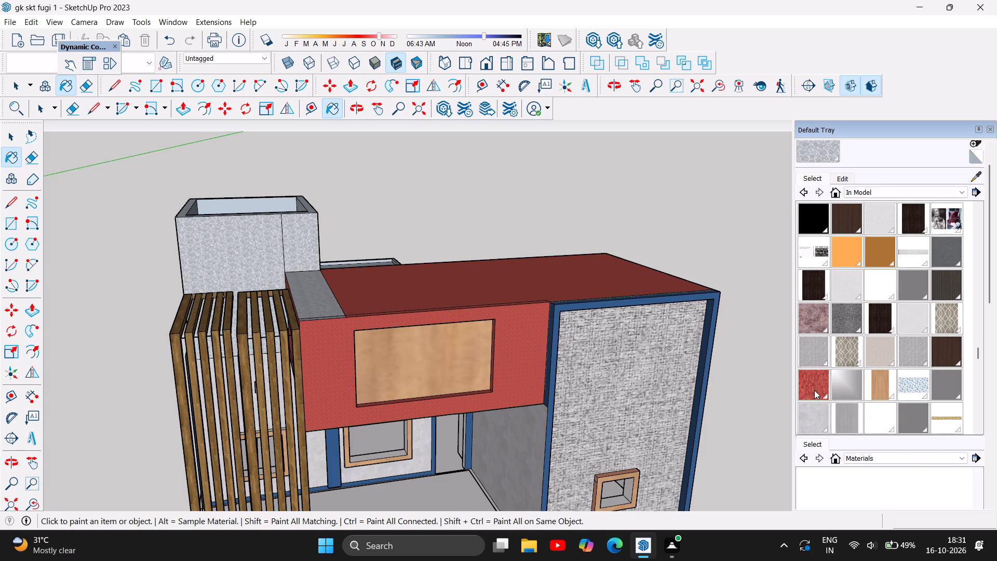
{"action": "left_click", "coordinate": [814, 390]}
{"action": "left_click", "coordinate": [307, 279]}
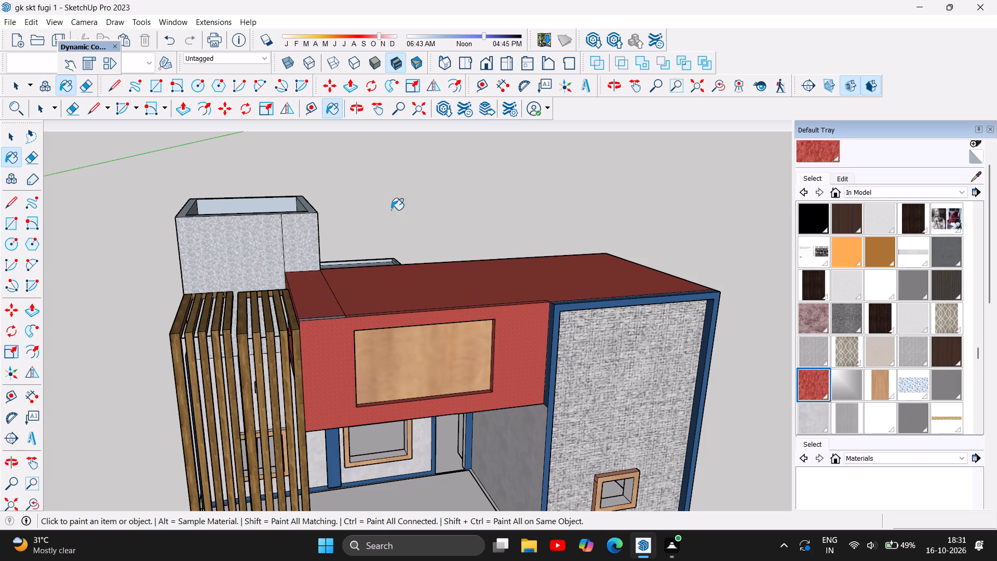
{"action": "scroll", "coordinate": [324, 310], "scroll_direction": "up", "scroll_amount": 8}
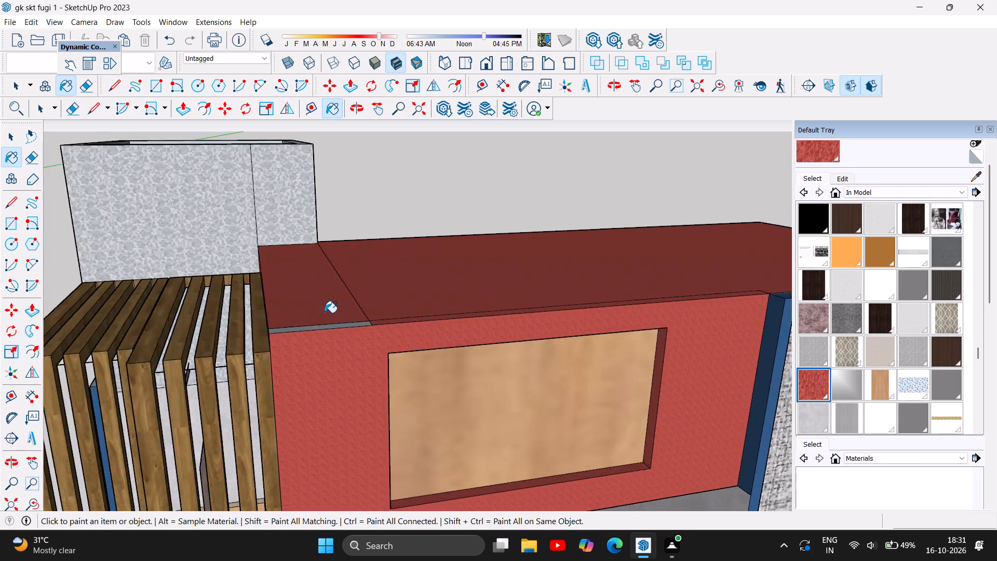
{"action": "scroll", "coordinate": [325, 313], "scroll_direction": "up", "scroll_amount": 4}
{"action": "left_click", "coordinate": [350, 335]}
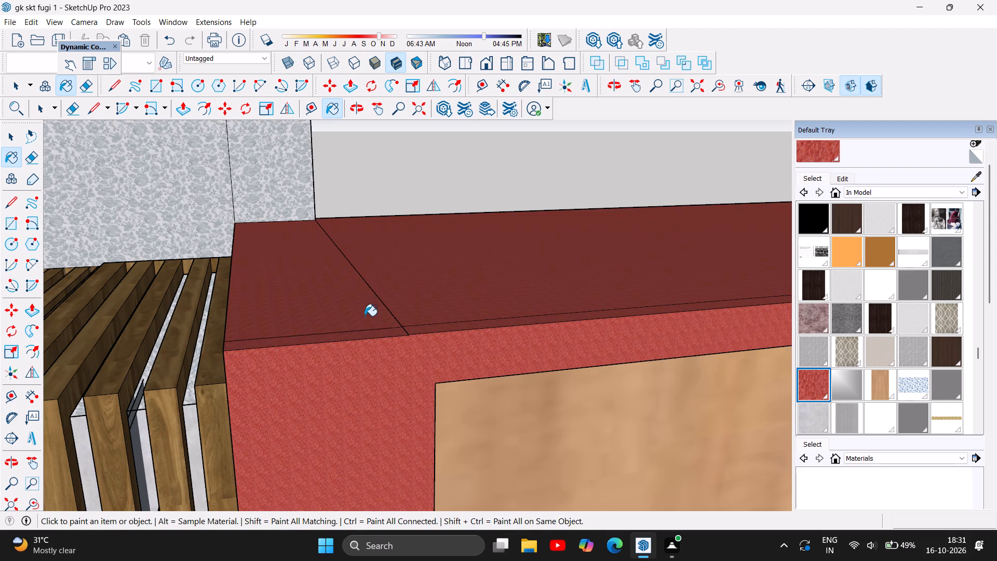
Examine the painted front facade, the red roof strip and the raised block from near and far.
{"action": "scroll", "coordinate": [348, 295], "scroll_direction": "down", "scroll_amount": 19}
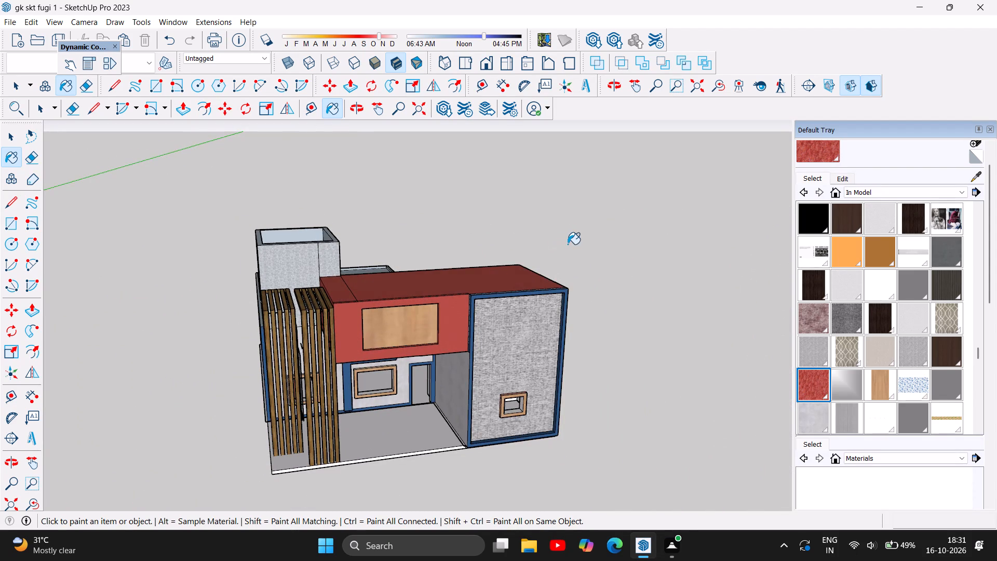
{"action": "scroll", "coordinate": [566, 246], "scroll_direction": "down", "scroll_amount": 4}
{"action": "scroll", "coordinate": [569, 246], "scroll_direction": "up", "scroll_amount": 5}
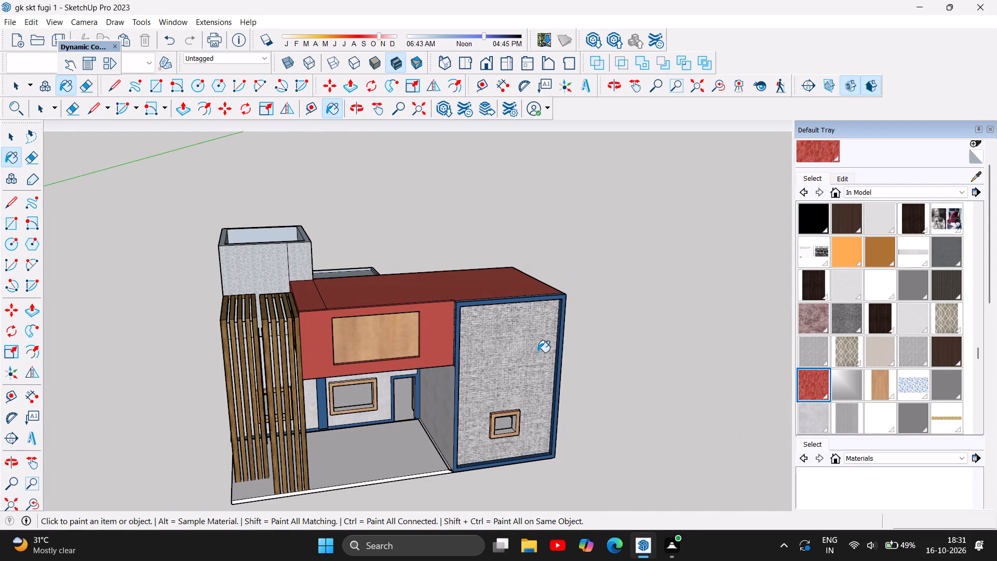
{"action": "scroll", "coordinate": [651, 350], "scroll_direction": "down", "scroll_amount": 4}
{"action": "scroll", "coordinate": [670, 367], "scroll_direction": "up", "scroll_amount": 6}
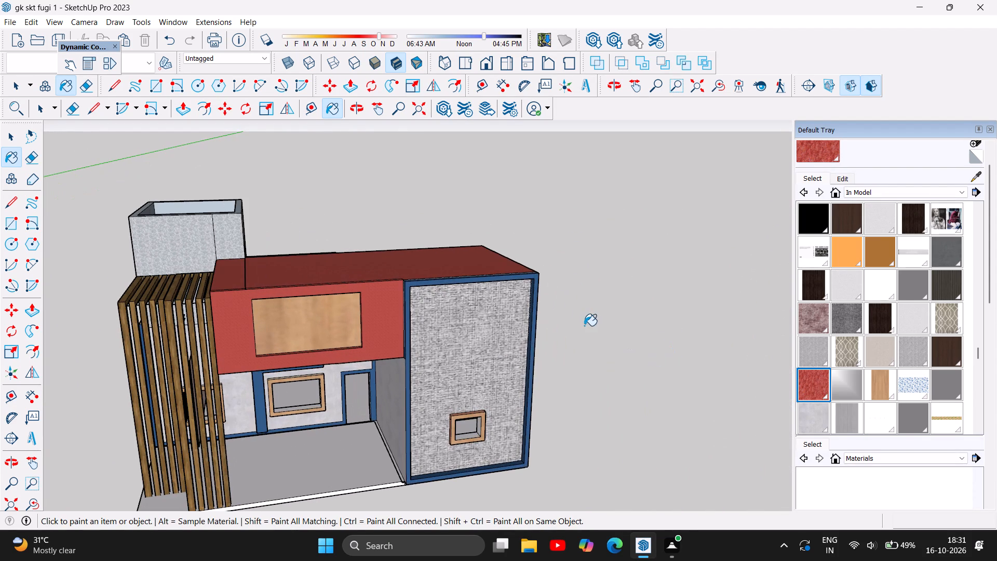
{"action": "scroll", "coordinate": [576, 315], "scroll_direction": "up", "scroll_amount": 2}
{"action": "scroll", "coordinate": [591, 328], "scroll_direction": "down", "scroll_amount": 10}
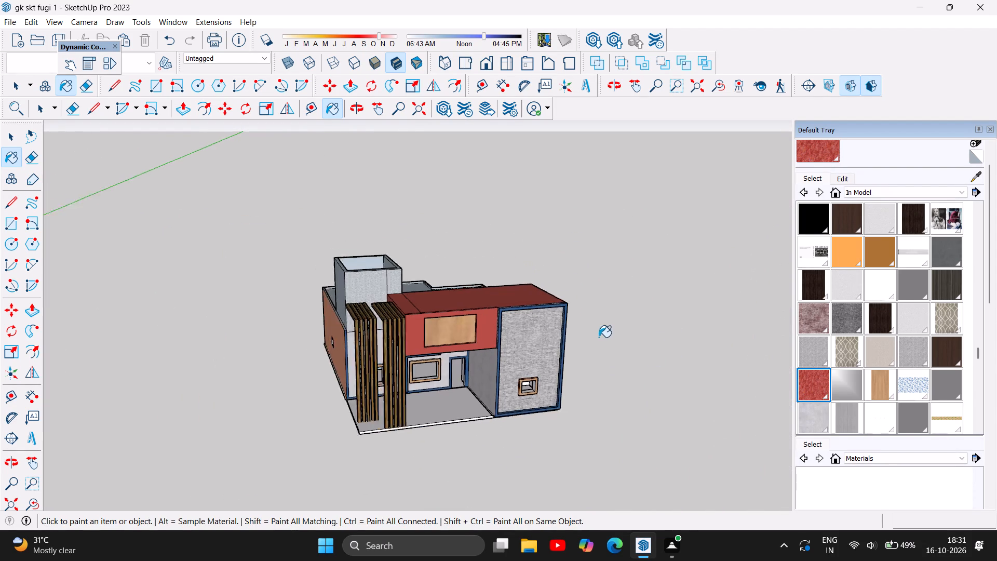
{"action": "scroll", "coordinate": [383, 268], "scroll_direction": "up", "scroll_amount": 4}
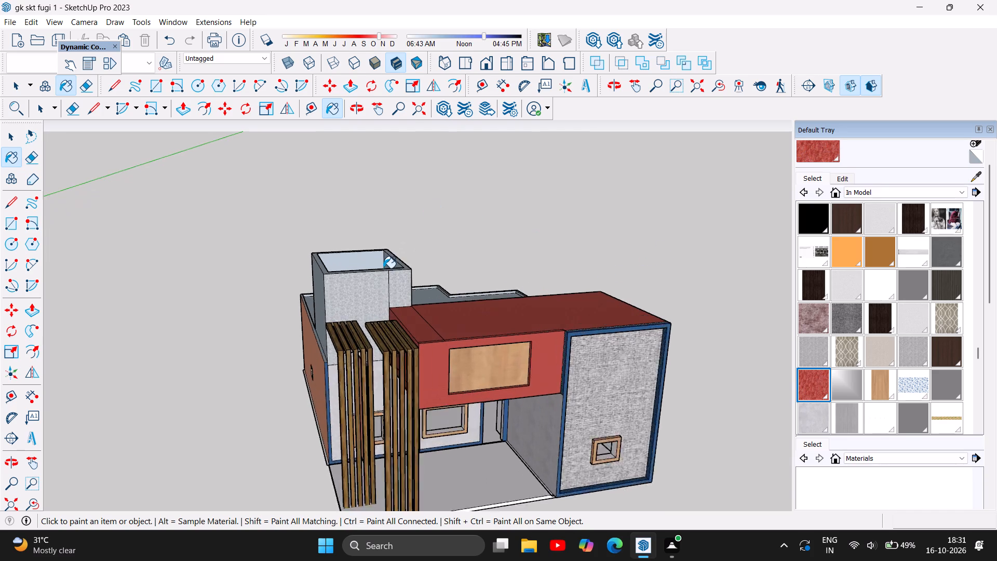
{"action": "scroll", "coordinate": [383, 268], "scroll_direction": "up", "scroll_amount": 6}
{"action": "scroll", "coordinate": [402, 315], "scroll_direction": "up", "scroll_amount": 5}
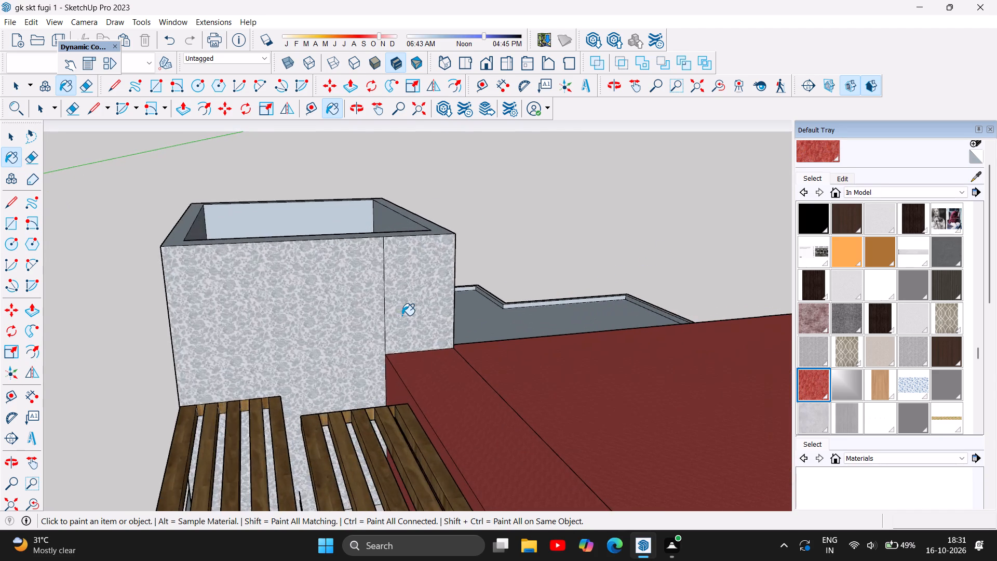
{"action": "scroll", "coordinate": [402, 315], "scroll_direction": "up", "scroll_amount": 11}
{"action": "scroll", "coordinate": [404, 315], "scroll_direction": "down", "scroll_amount": 5}
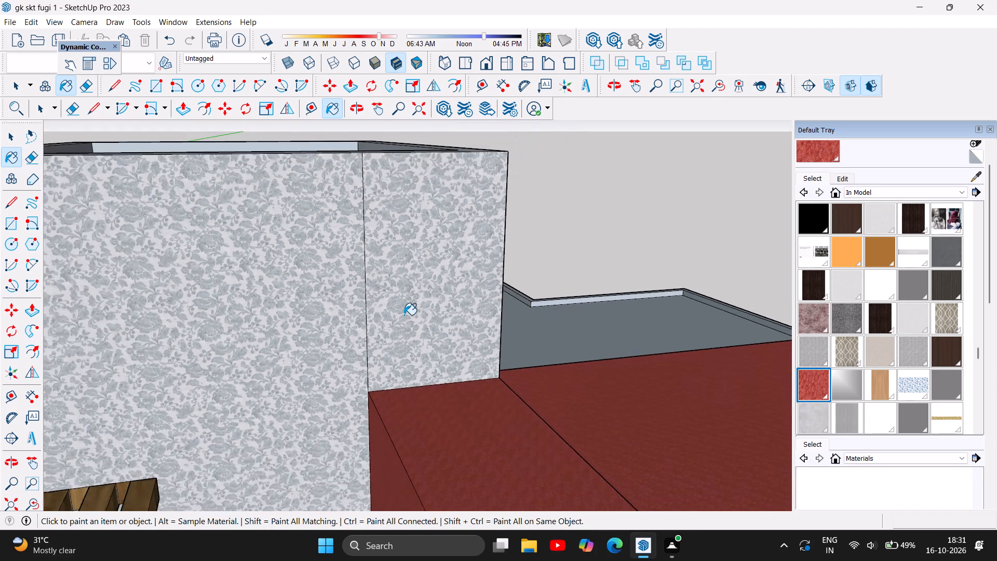
{"action": "scroll", "coordinate": [404, 315], "scroll_direction": "down", "scroll_amount": 12}
{"action": "scroll", "coordinate": [404, 315], "scroll_direction": "down", "scroll_amount": 10}
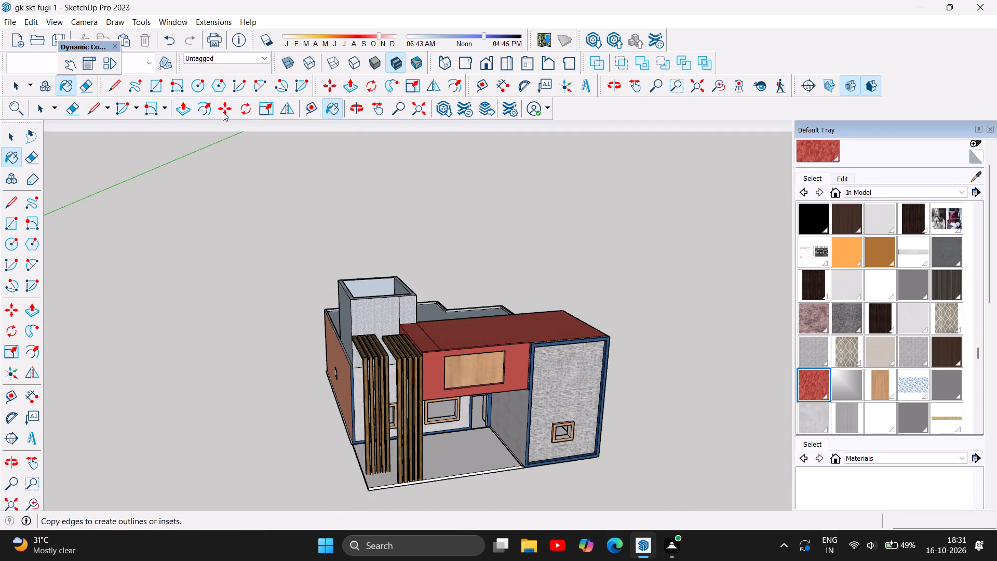
Draw a 13' 6" by 10' 6" rectangle across the raised block's open top, between opposite inner corners of the parapet.
{"action": "left_click", "coordinate": [356, 104]}
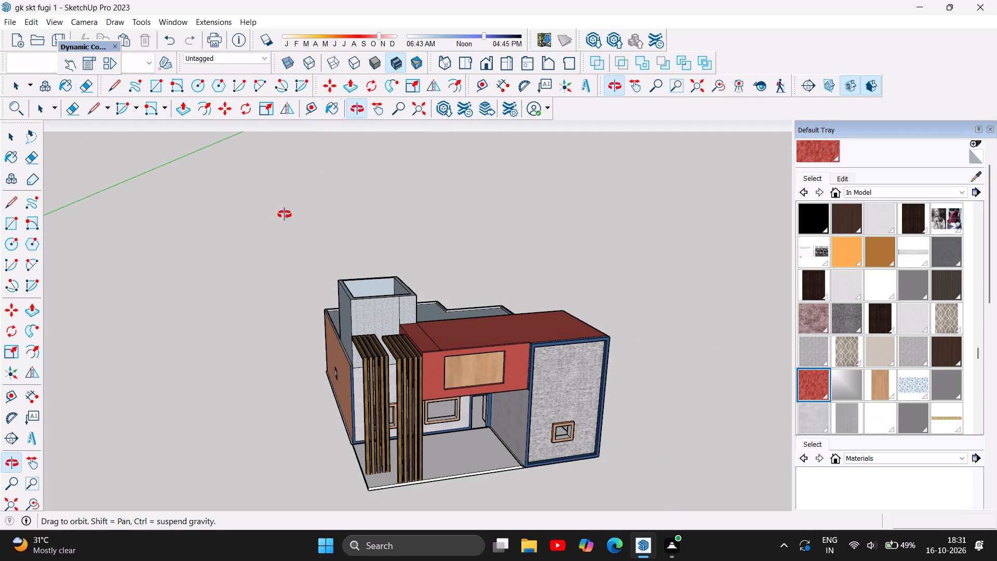
{"action": "left_click_drag", "start_coordinate": [282, 216], "coordinate": [612, 321]}
{"action": "scroll", "coordinate": [442, 302], "scroll_direction": "up", "scroll_amount": 6}
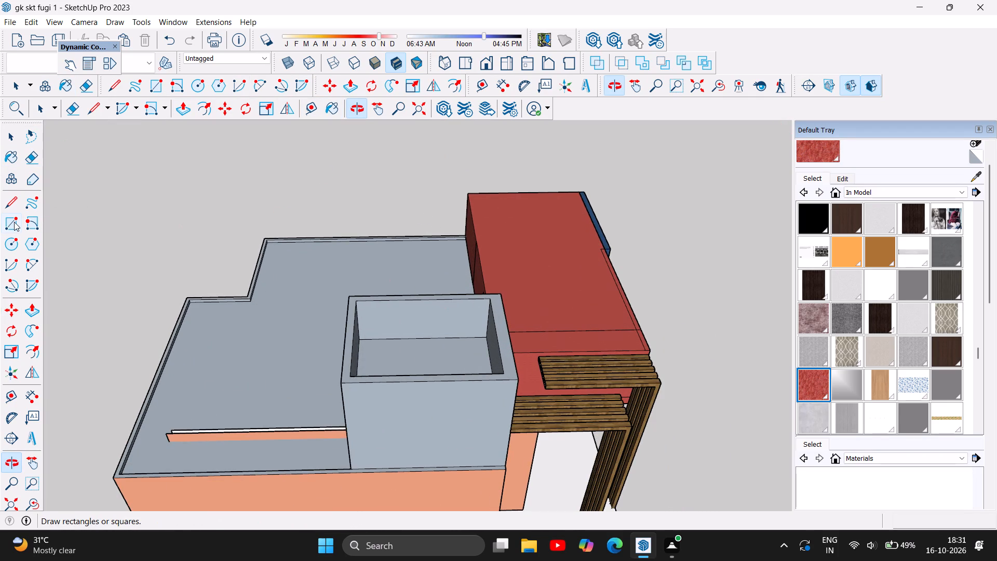
{"action": "left_click", "coordinate": [14, 222]}
{"action": "left_click", "coordinate": [351, 293]}
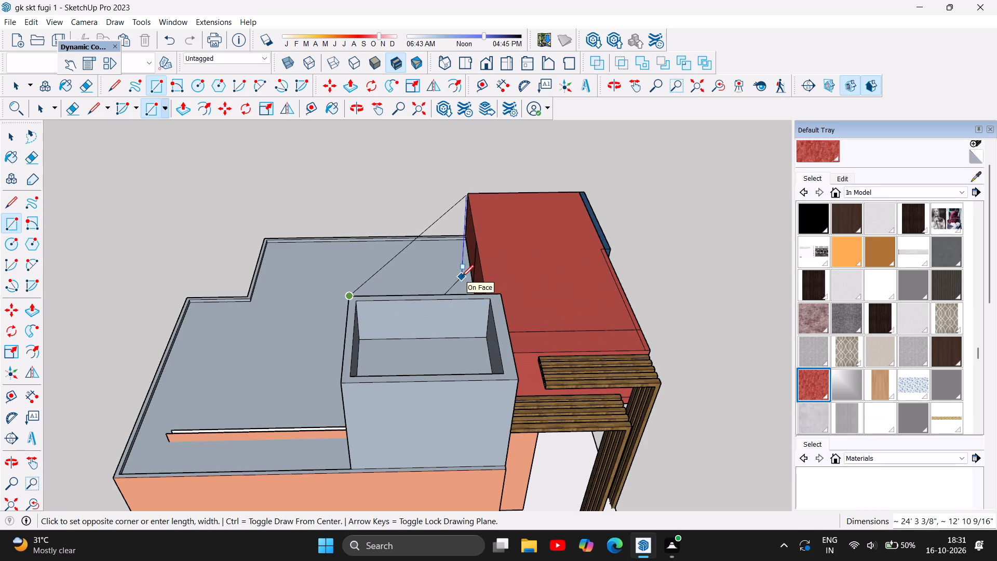
{"action": "key", "text": "Escape"}
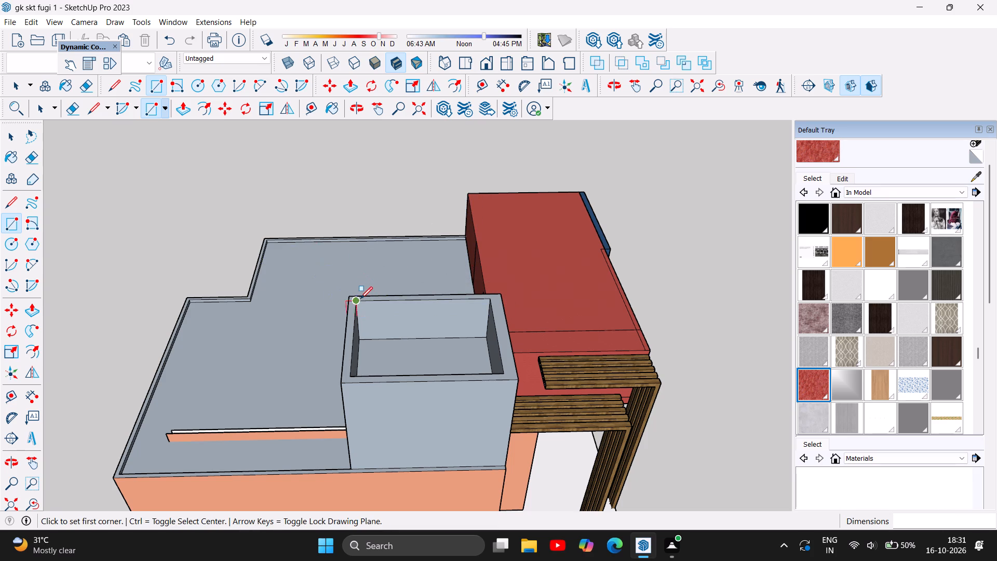
{"action": "left_click", "coordinate": [359, 299]}
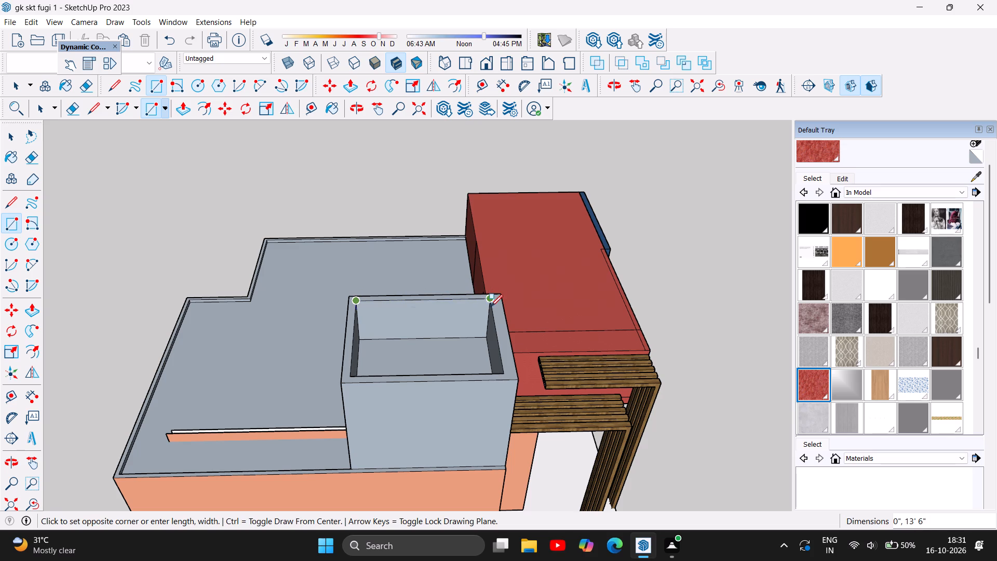
{"action": "left_click", "coordinate": [506, 371]}
Paint the raised block's side wall, wide front wall and narrow front section with the light grey woven material.
{"action": "scroll", "coordinate": [203, 390], "scroll_direction": "down", "scroll_amount": 4}
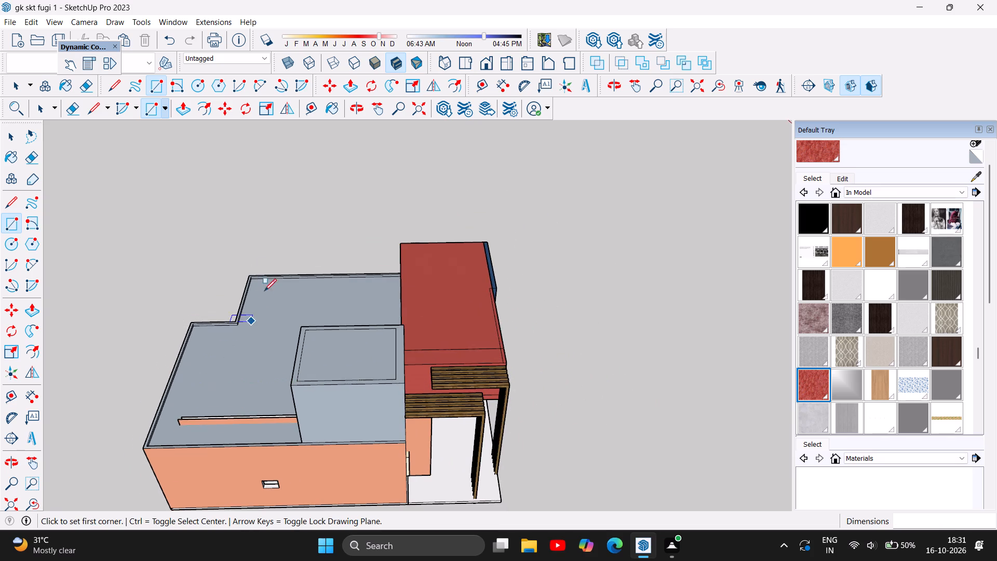
{"action": "scroll", "coordinate": [137, 309], "scroll_direction": "down", "scroll_amount": 4}
{"action": "scroll", "coordinate": [284, 427], "scroll_direction": "up", "scroll_amount": 5}
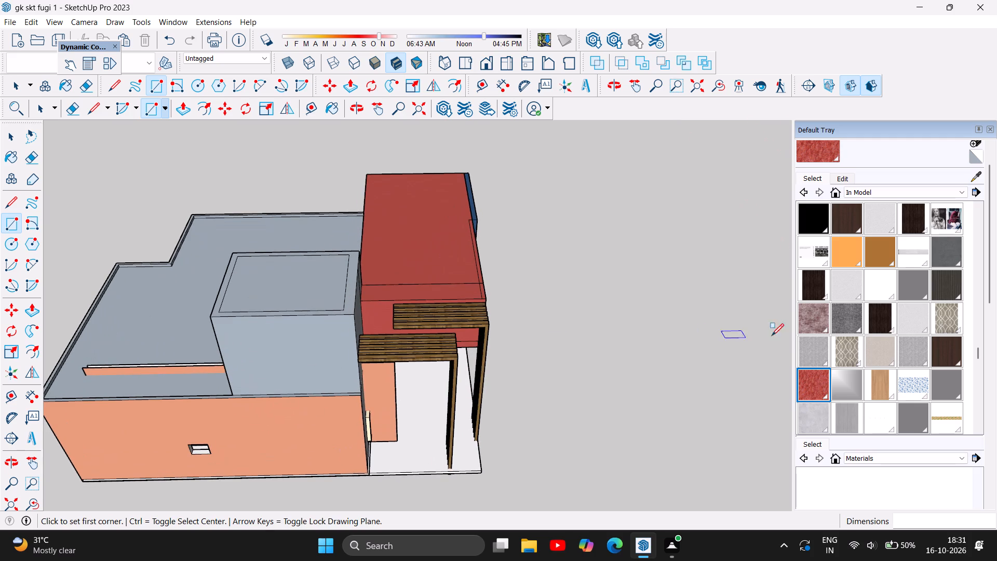
{"action": "left_click", "coordinate": [823, 350]}
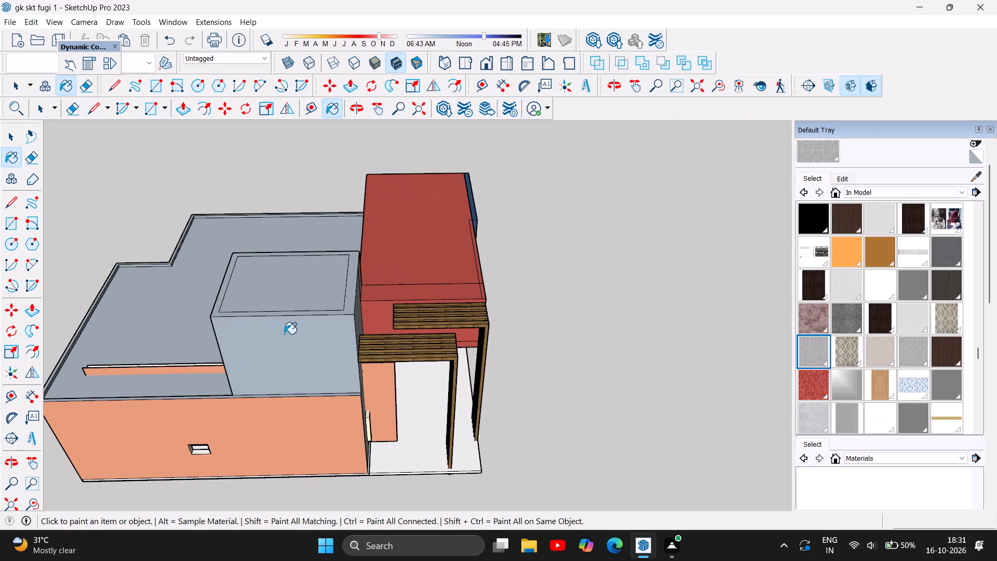
{"action": "left_click", "coordinate": [284, 334]}
{"action": "scroll", "coordinate": [187, 372], "scroll_direction": "down", "scroll_amount": 4}
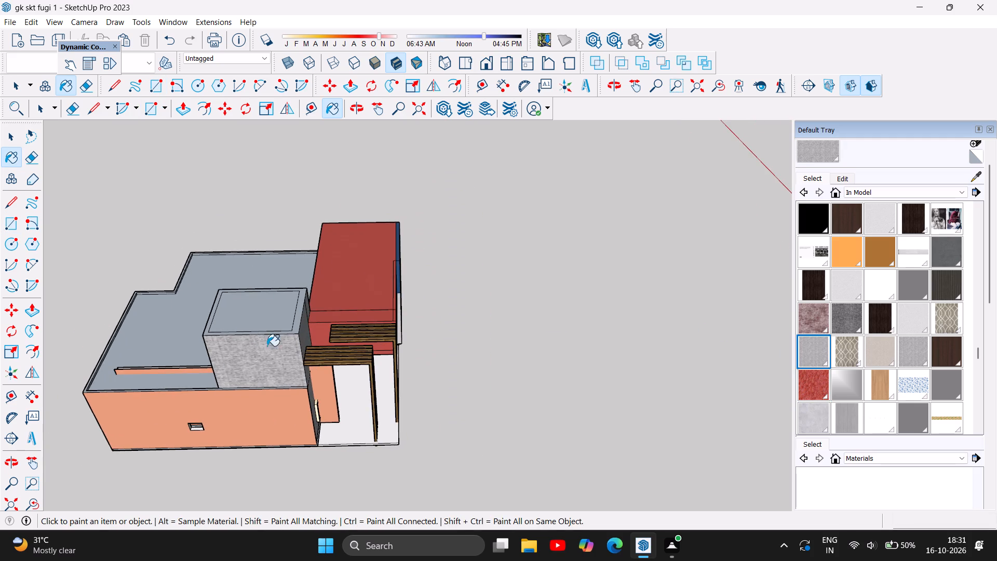
{"action": "scroll", "coordinate": [293, 336], "scroll_direction": "up", "scroll_amount": 5}
{"action": "left_click", "coordinate": [308, 328]}
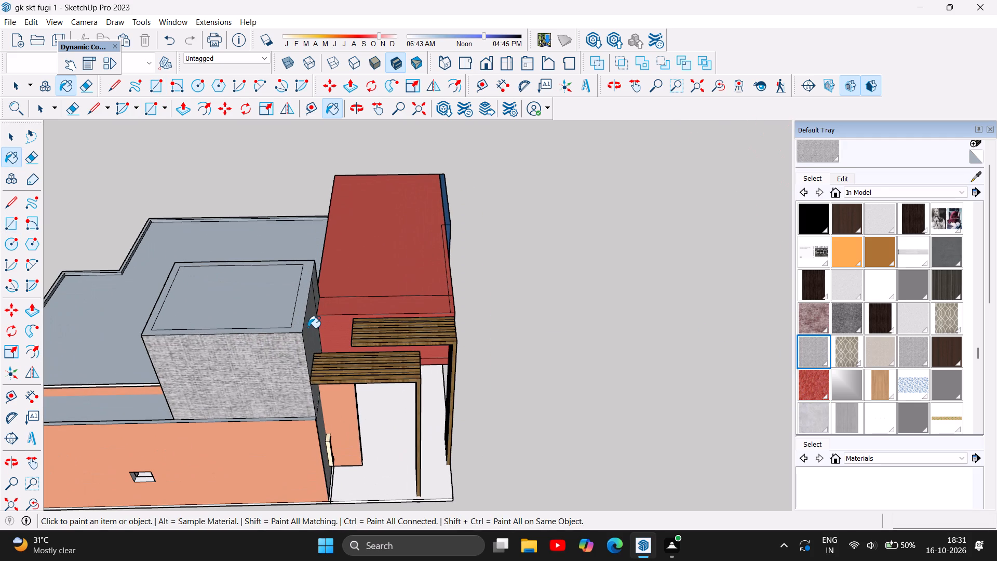
{"action": "double_click", "coordinate": [363, 109]}
{"action": "left_click_drag", "start_coordinate": [545, 375], "coordinate": [212, 261]}
{"action": "scroll", "coordinate": [358, 204], "scroll_direction": "up", "scroll_amount": 3}
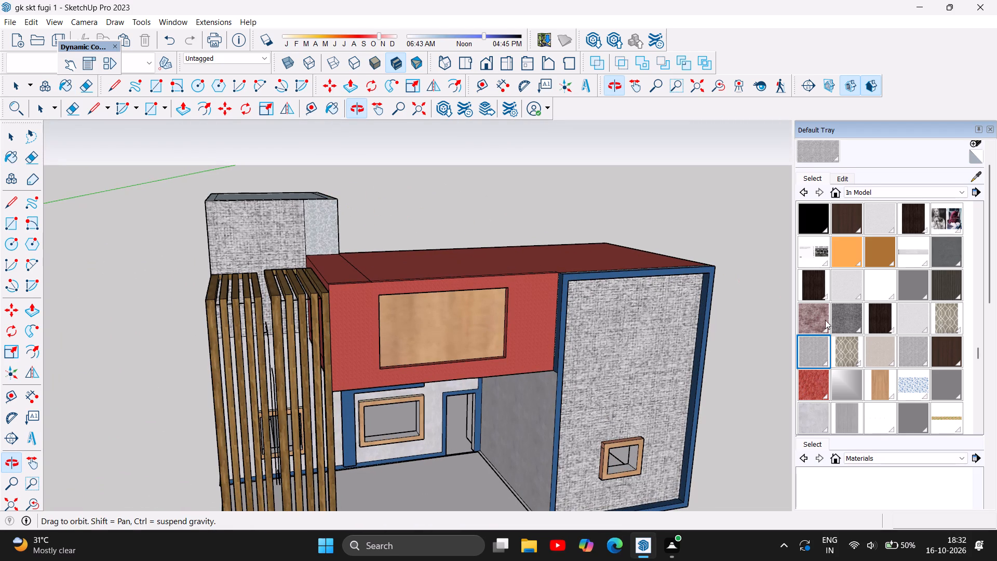
{"action": "left_click", "coordinate": [813, 351]}
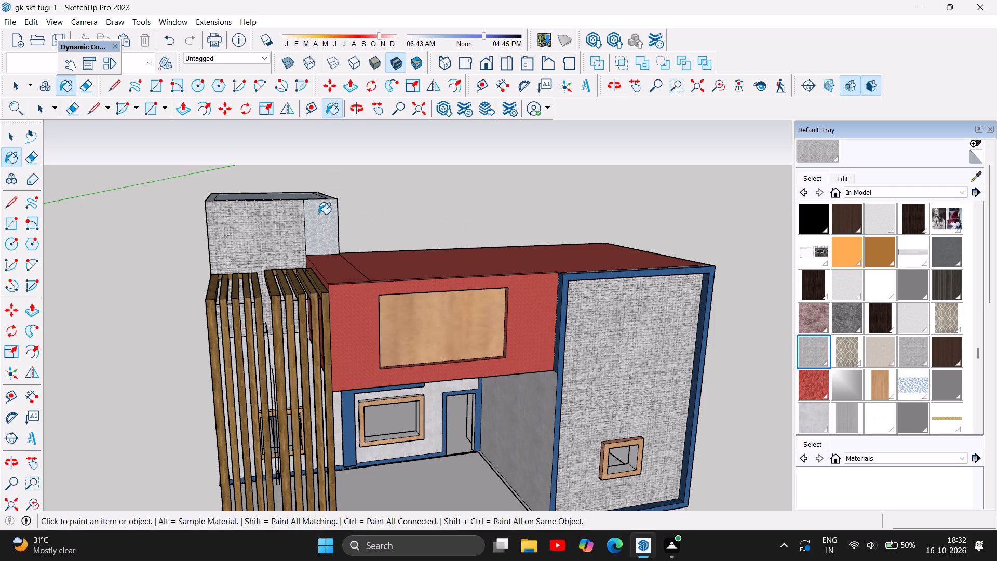
{"action": "left_click", "coordinate": [318, 214]}
Examine the repainted house exterior and the detached wooden door standing away from it.
{"action": "scroll", "coordinate": [348, 216], "scroll_direction": "down", "scroll_amount": 4}
{"action": "scroll", "coordinate": [492, 241], "scroll_direction": "up", "scroll_amount": 3}
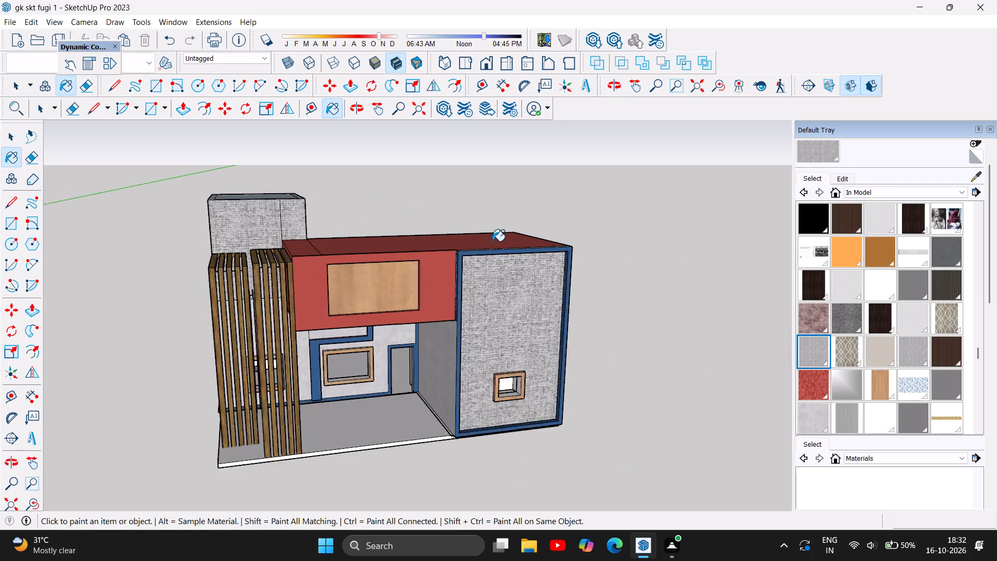
{"action": "scroll", "coordinate": [492, 241], "scroll_direction": "up", "scroll_amount": 1}
{"action": "scroll", "coordinate": [328, 205], "scroll_direction": "up", "scroll_amount": 7}
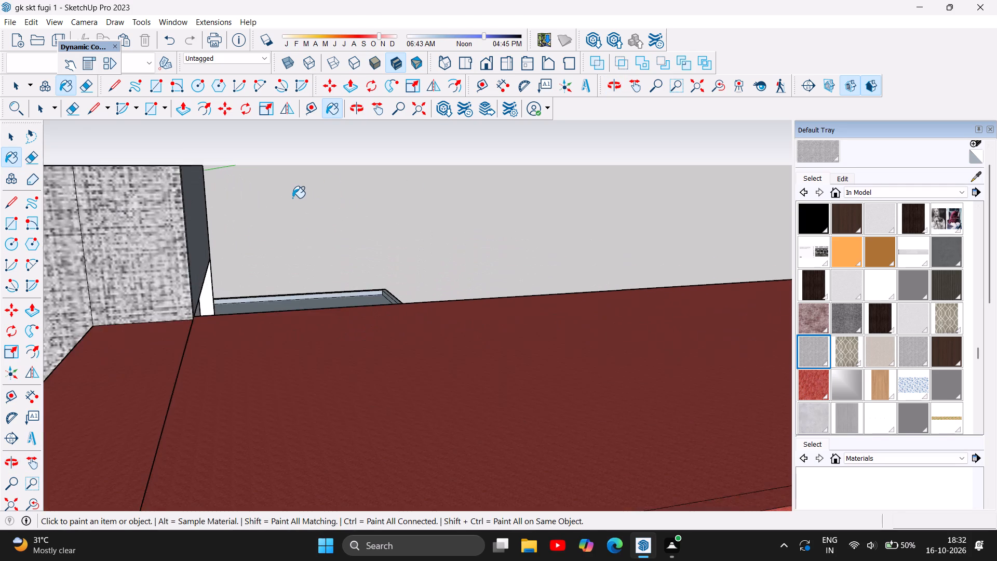
{"action": "scroll", "coordinate": [292, 198], "scroll_direction": "down", "scroll_amount": 13}
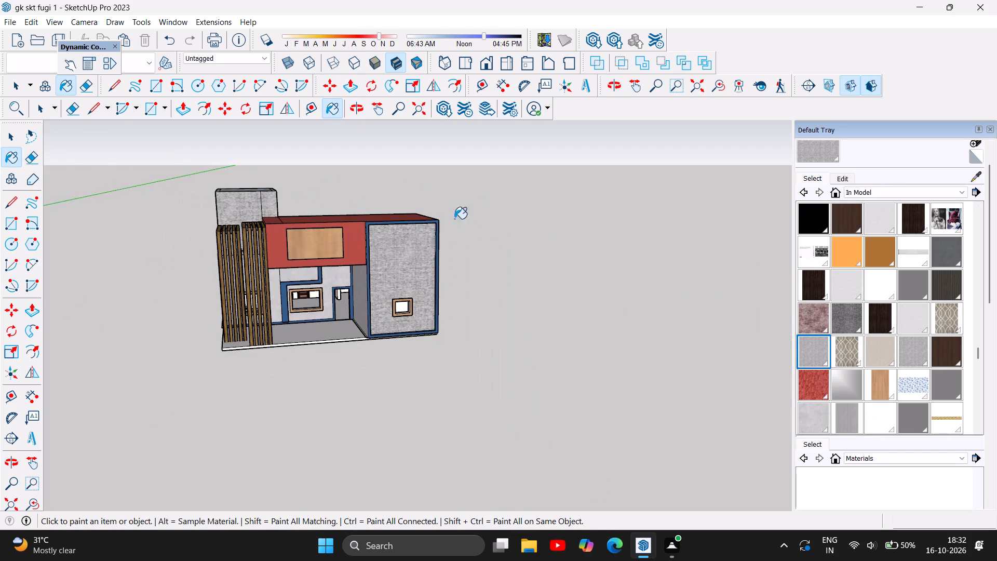
{"action": "scroll", "coordinate": [514, 305], "scroll_direction": "up", "scroll_amount": 2}
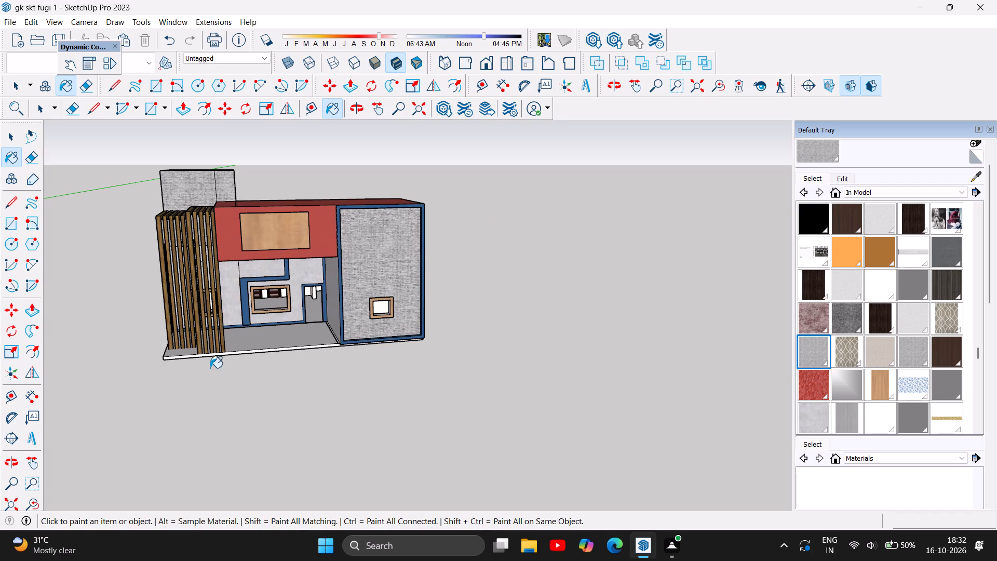
{"action": "scroll", "coordinate": [210, 368], "scroll_direction": "up", "scroll_amount": 4}
{"action": "scroll", "coordinate": [210, 367], "scroll_direction": "down", "scroll_amount": 10}
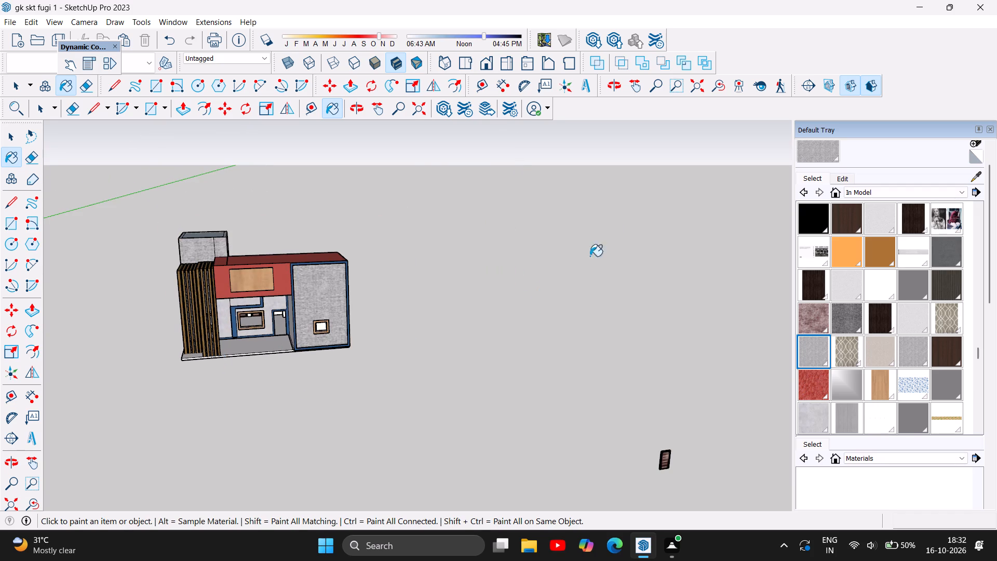
{"action": "left_click", "coordinate": [358, 108]}
{"action": "left_click_drag", "start_coordinate": [385, 314], "coordinate": [383, 313]}
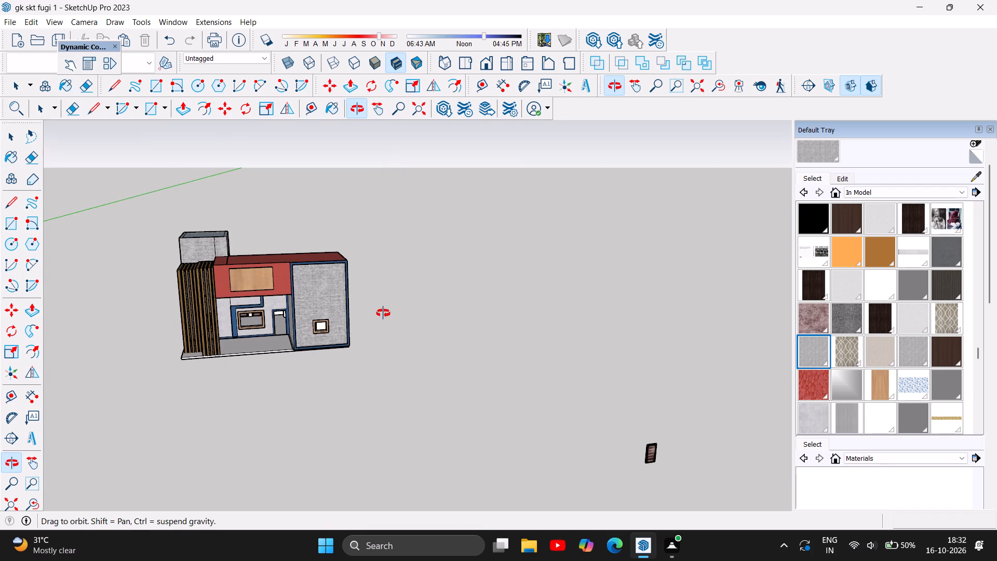
{"action": "left_click_drag", "start_coordinate": [383, 313], "coordinate": [363, 297]}
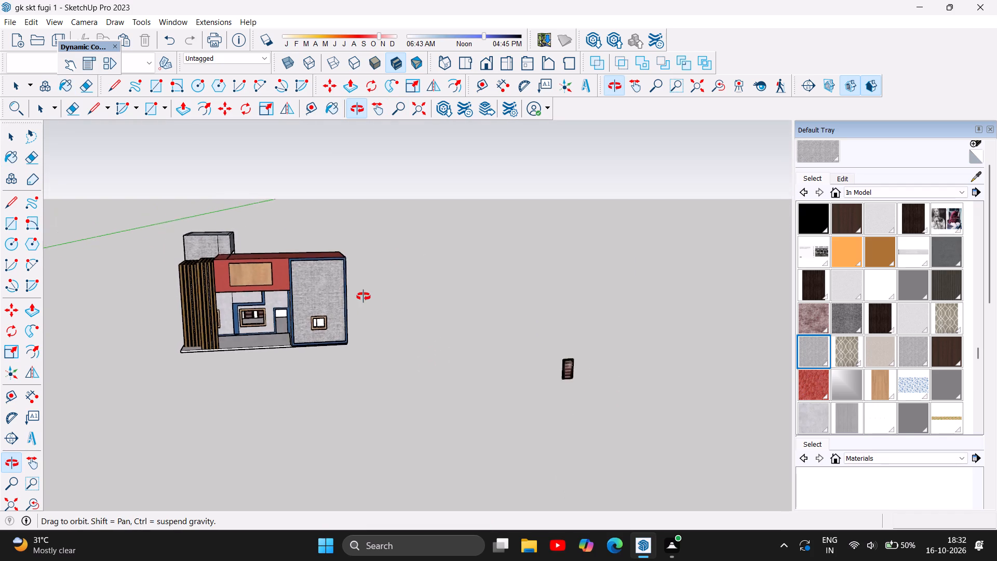
{"action": "left_click_drag", "start_coordinate": [363, 297], "coordinate": [348, 296]}
{"action": "scroll", "coordinate": [408, 343], "scroll_direction": "up", "scroll_amount": 1}
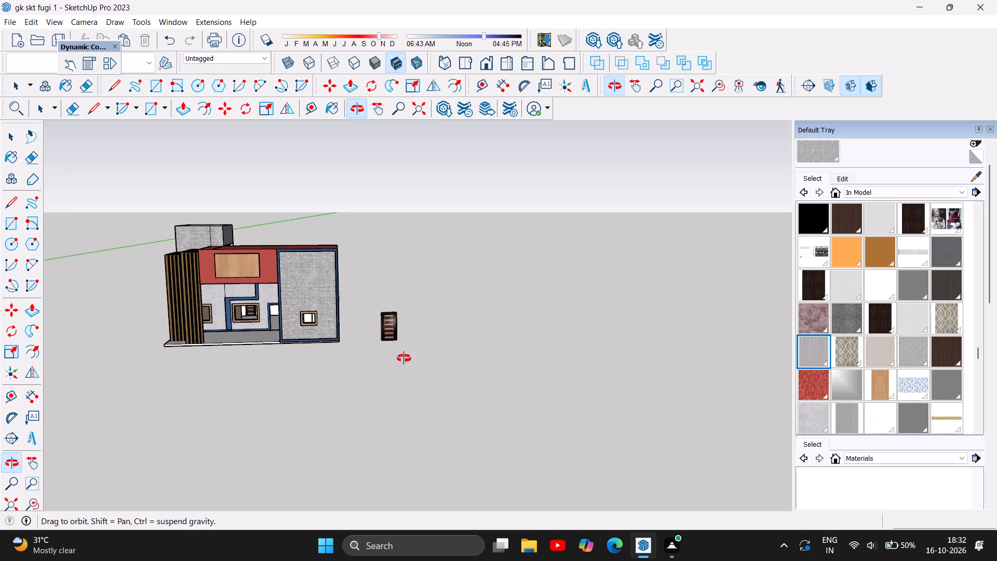
{"action": "scroll", "coordinate": [392, 330], "scroll_direction": "up", "scroll_amount": 8}
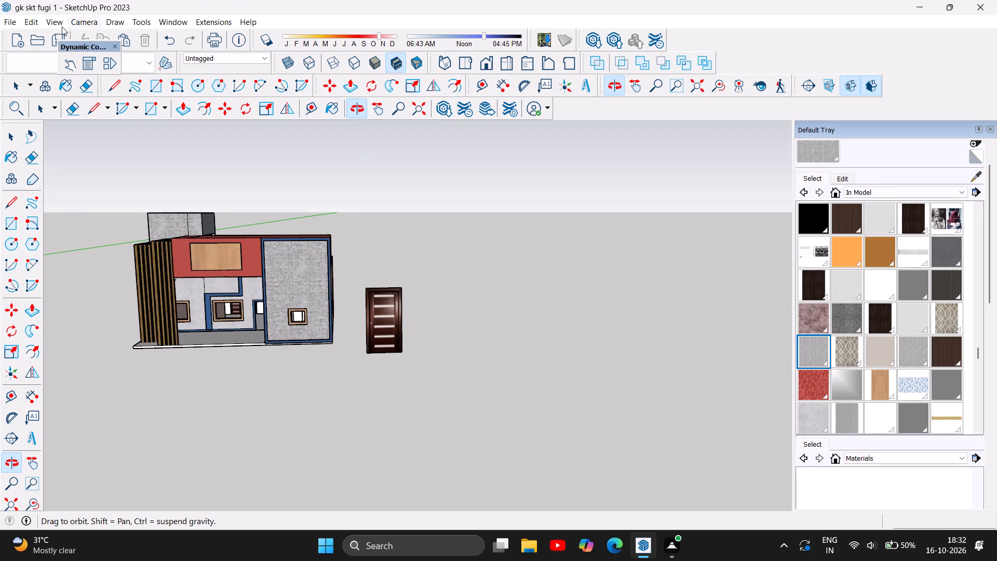
Move the detached wooden door about 3' 6" across to stand in front of the house's entrance wall.
{"action": "left_click", "coordinate": [17, 90]}
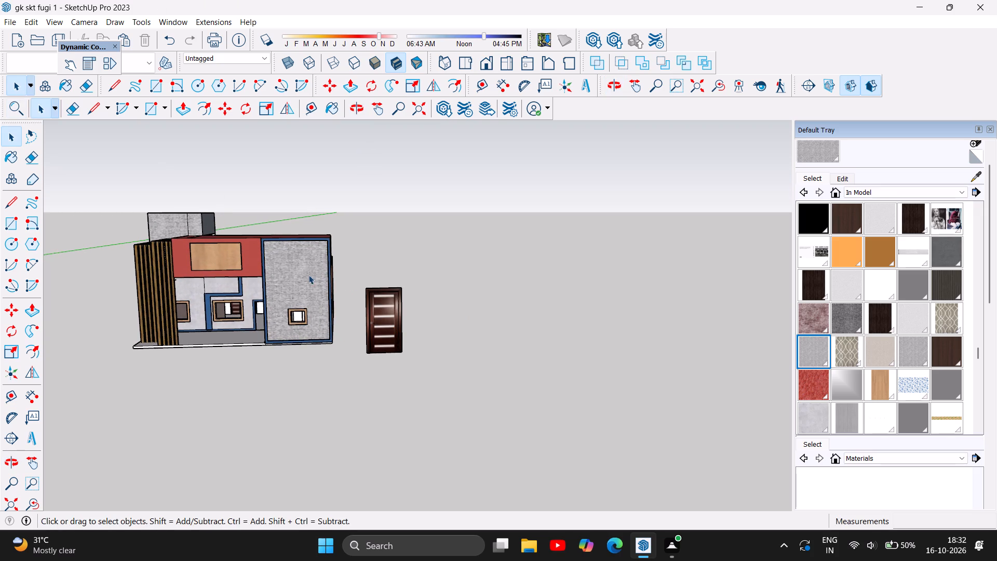
{"action": "left_click", "coordinate": [387, 309]}
{"action": "left_click_drag", "start_coordinate": [376, 327], "coordinate": [344, 332]}
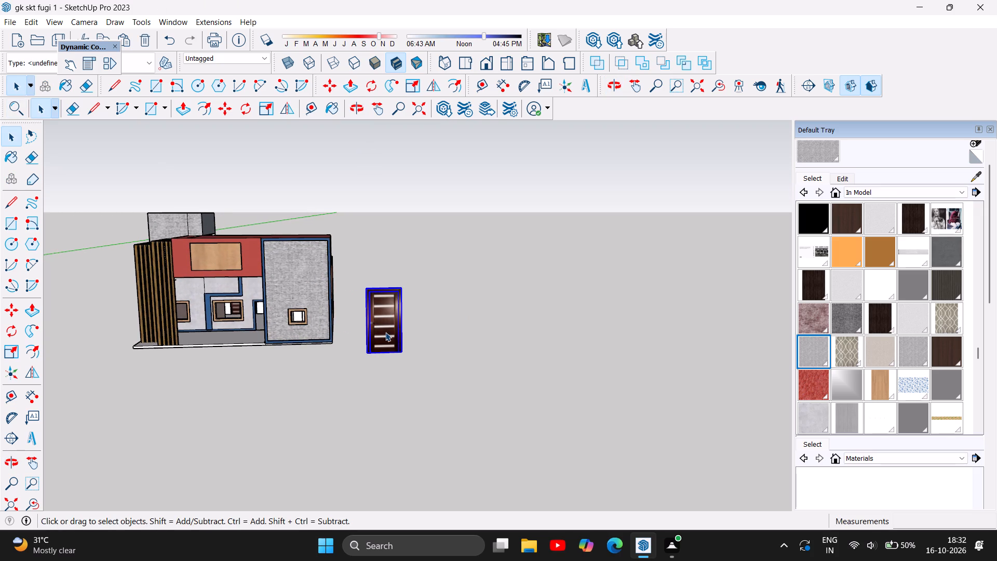
{"action": "left_click", "coordinate": [327, 84]}
{"action": "left_click_drag", "start_coordinate": [387, 320], "coordinate": [200, 318]}
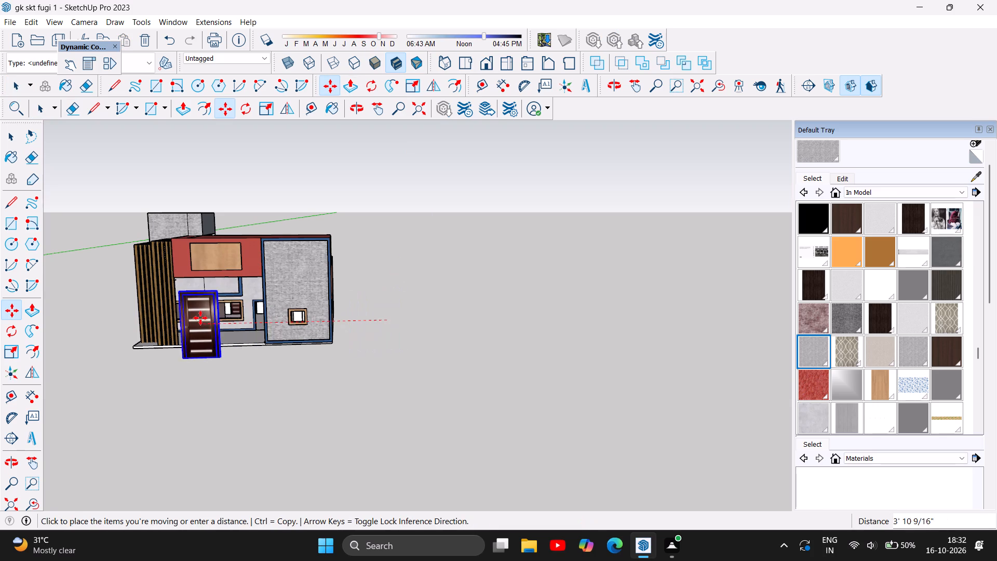
{"action": "left_click_drag", "start_coordinate": [200, 318], "coordinate": [225, 337]}
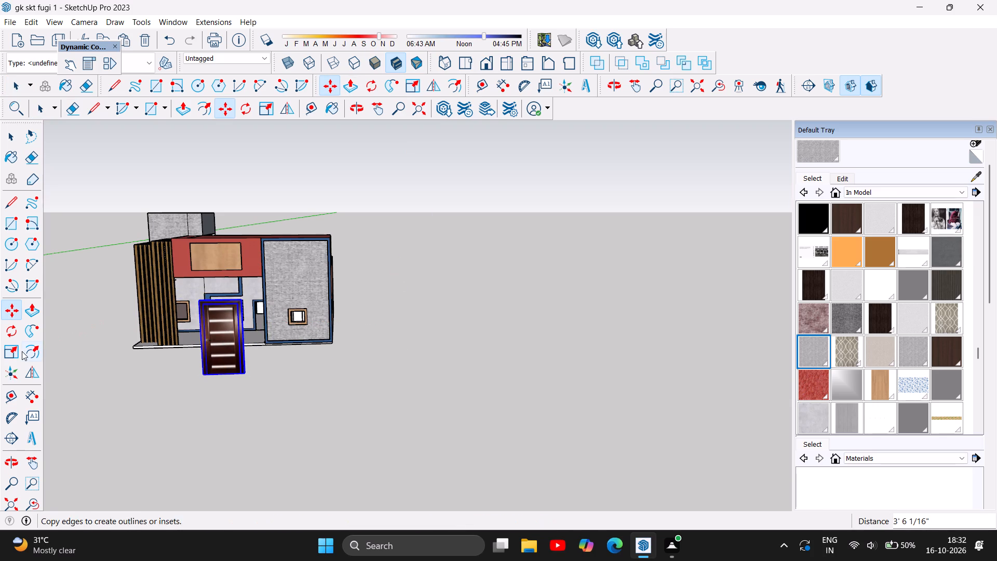
Scale the wooden door down uniformly by a factor of 0.50.
{"action": "left_click", "coordinate": [7, 351]}
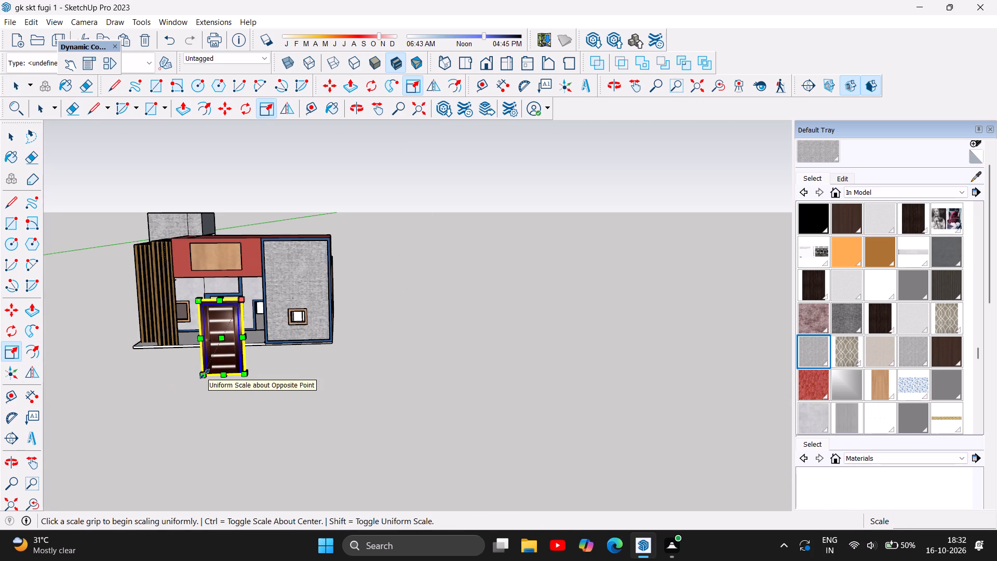
{"action": "left_click_drag", "start_coordinate": [205, 374], "coordinate": [234, 342]}
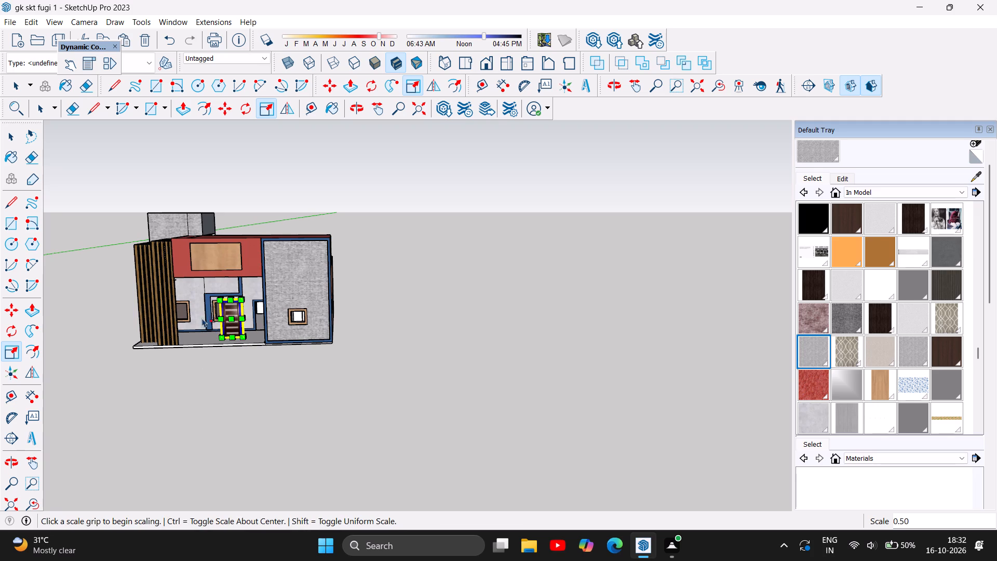
Move the reduced door from the open ground to the porch floor just in front of the blue-framed doorway.
{"action": "scroll", "coordinate": [203, 296], "scroll_direction": "up", "scroll_amount": 5}
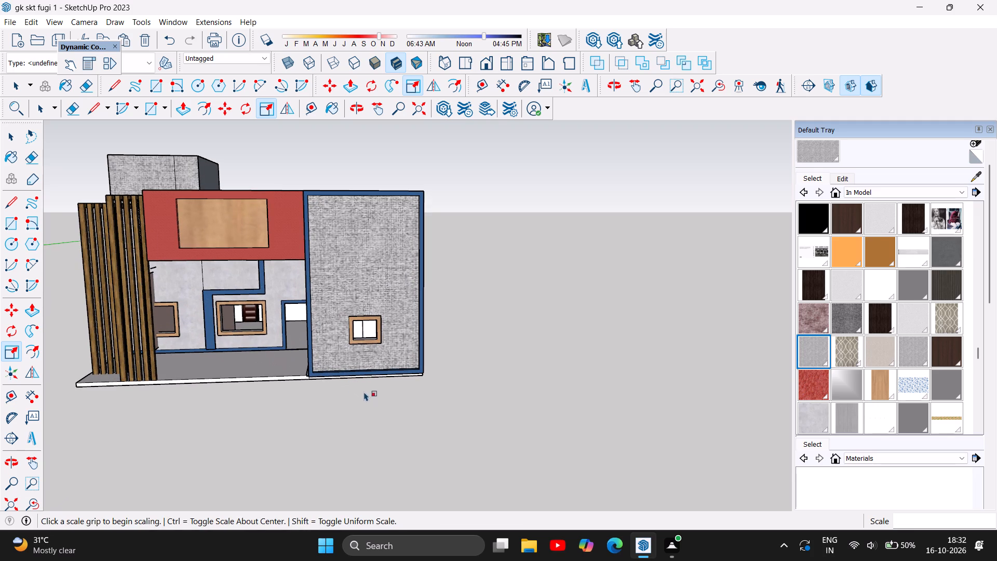
{"action": "right_click_drag", "start_coordinate": [365, 392], "coordinate": [349, 388]}
{"action": "scroll", "coordinate": [475, 389], "scroll_direction": "down", "scroll_amount": 1}
{"action": "left_click", "coordinate": [556, 362]}
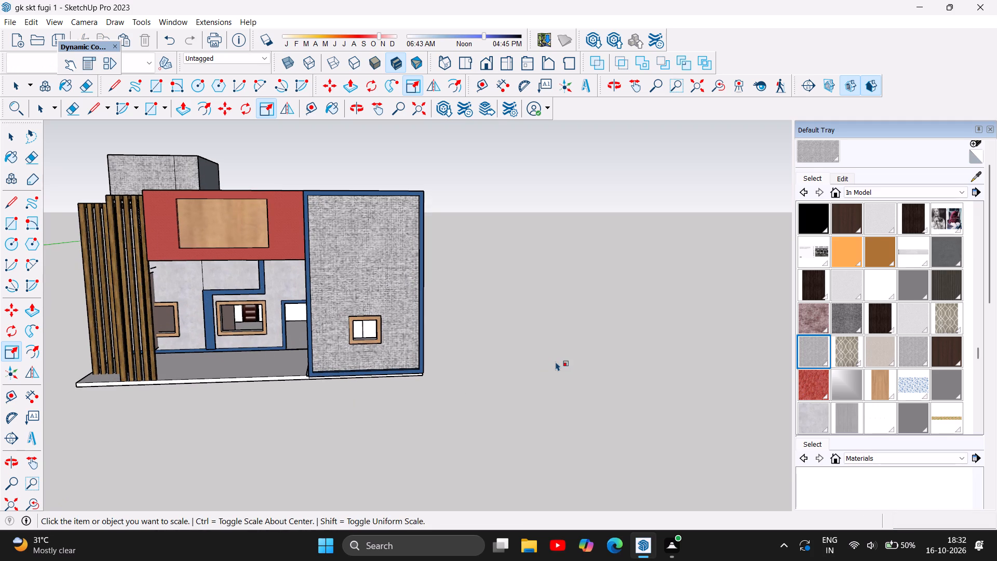
{"action": "scroll", "coordinate": [556, 362], "scroll_direction": "down", "scroll_amount": 12}
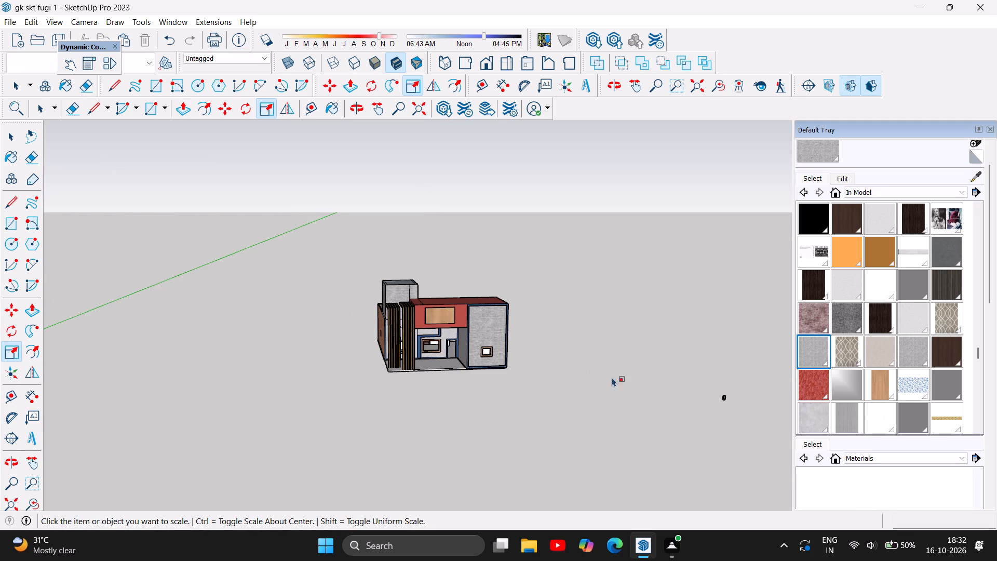
{"action": "scroll", "coordinate": [737, 397], "scroll_direction": "up", "scroll_amount": 11}
{"action": "scroll", "coordinate": [582, 418], "scroll_direction": "down", "scroll_amount": 3}
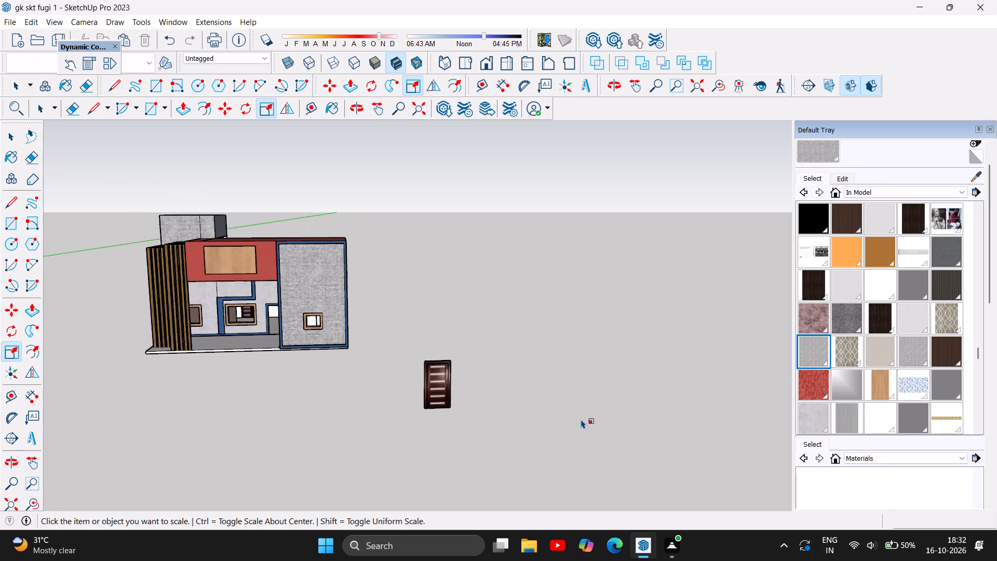
{"action": "left_click", "coordinate": [505, 409]}
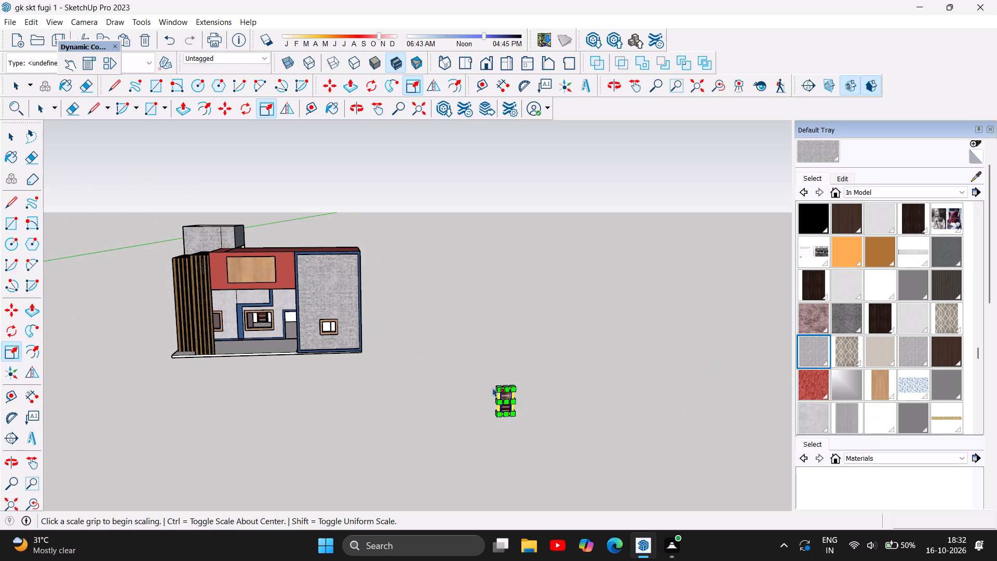
{"action": "left_click", "coordinate": [331, 87]}
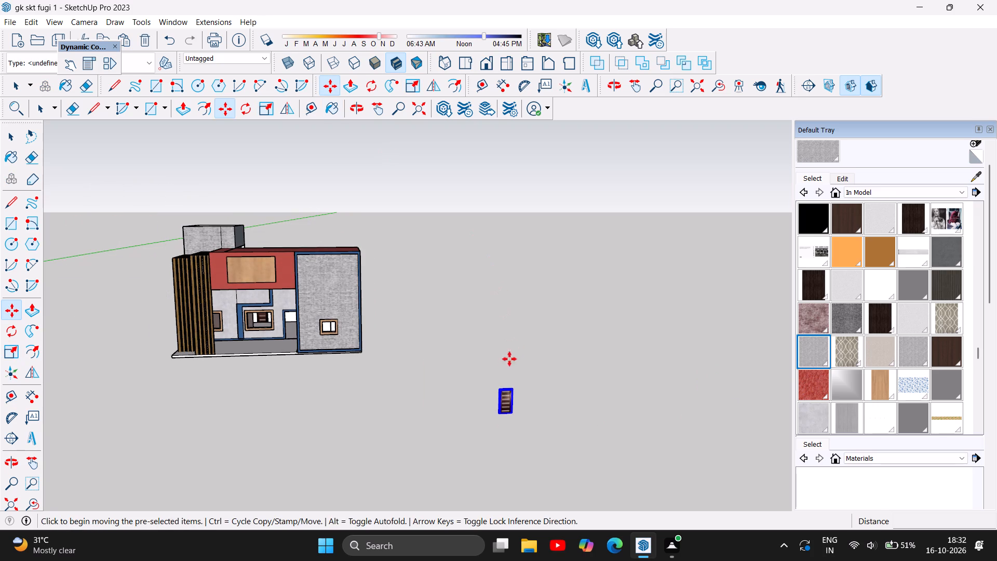
{"action": "left_click", "coordinate": [514, 406]}
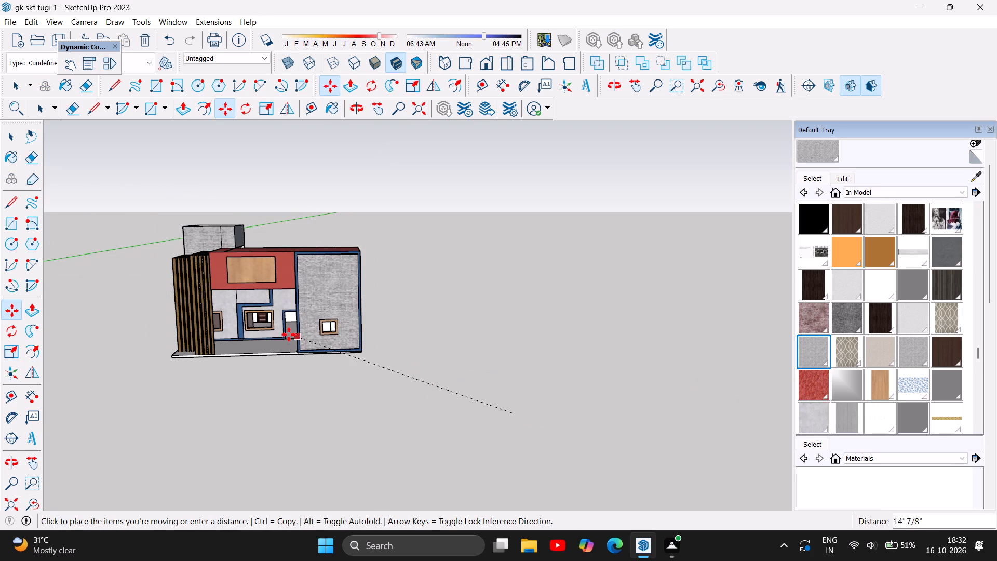
{"action": "scroll", "coordinate": [285, 334], "scroll_direction": "up", "scroll_amount": 6}
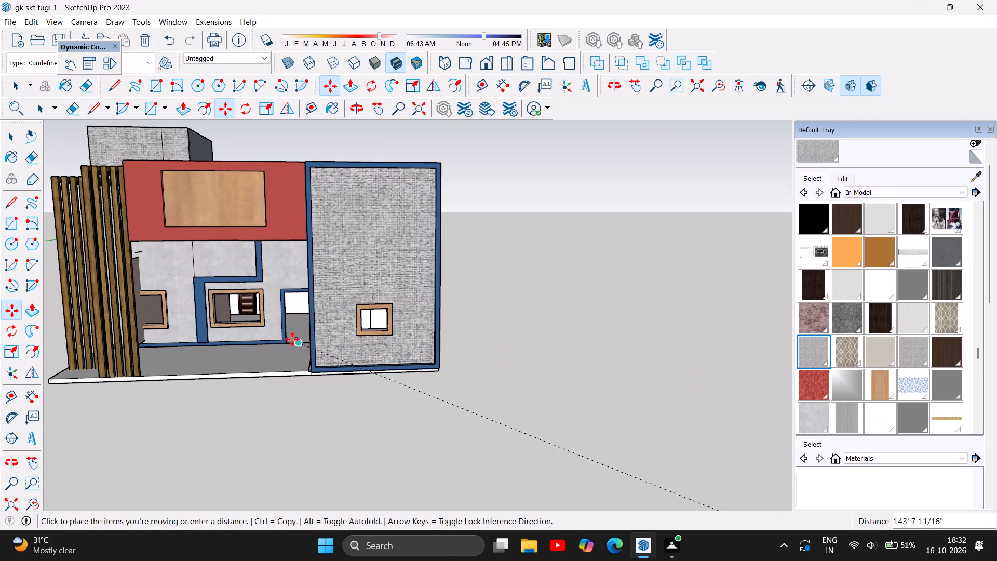
{"action": "left_click", "coordinate": [282, 353]}
Enlarge the small door on the porch uniformly in two passes, the second by a factor of 1.77.
{"action": "scroll", "coordinate": [276, 344], "scroll_direction": "up", "scroll_amount": 1}
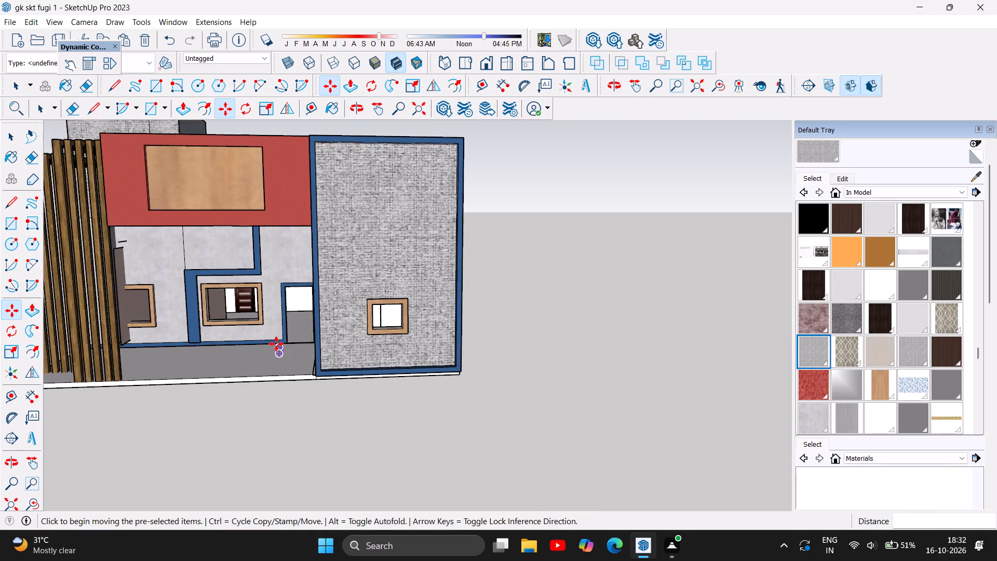
{"action": "scroll", "coordinate": [276, 344], "scroll_direction": "up", "scroll_amount": 15}
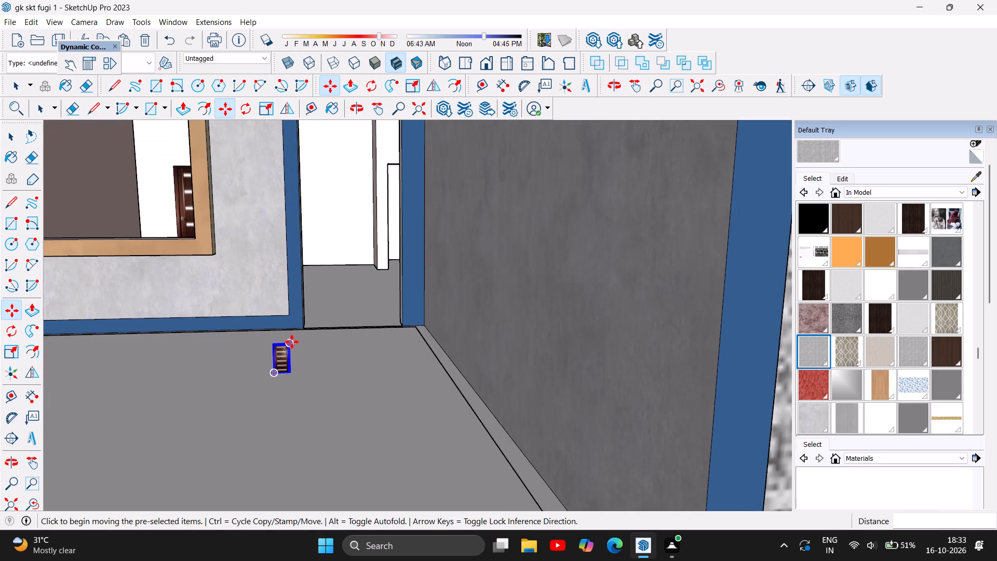
{"action": "scroll", "coordinate": [292, 342], "scroll_direction": "up", "scroll_amount": 6}
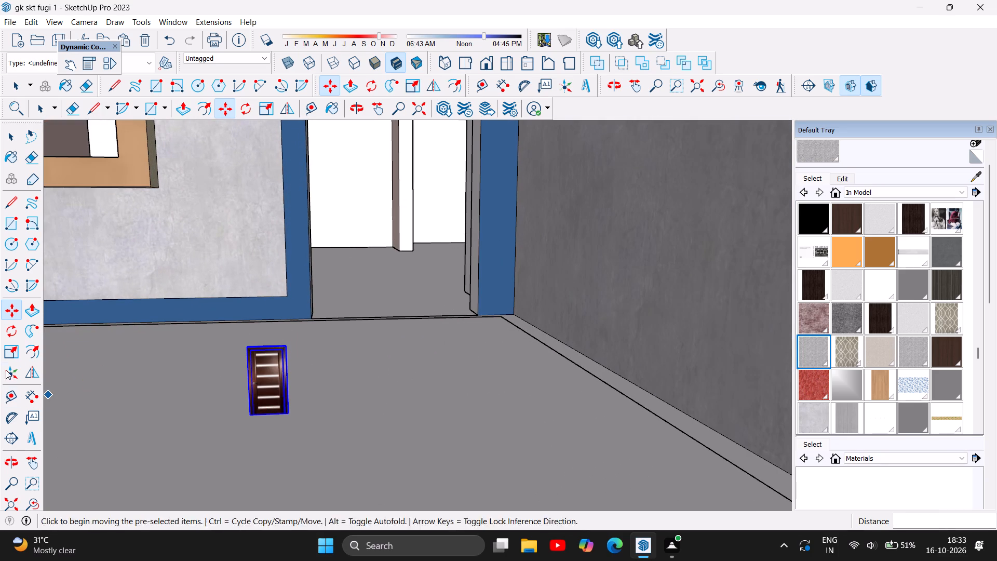
{"action": "left_click", "coordinate": [10, 351]}
{"action": "left_click_drag", "start_coordinate": [285, 347], "coordinate": [483, 220]}
{"action": "scroll", "coordinate": [388, 392], "scroll_direction": "down", "scroll_amount": 3}
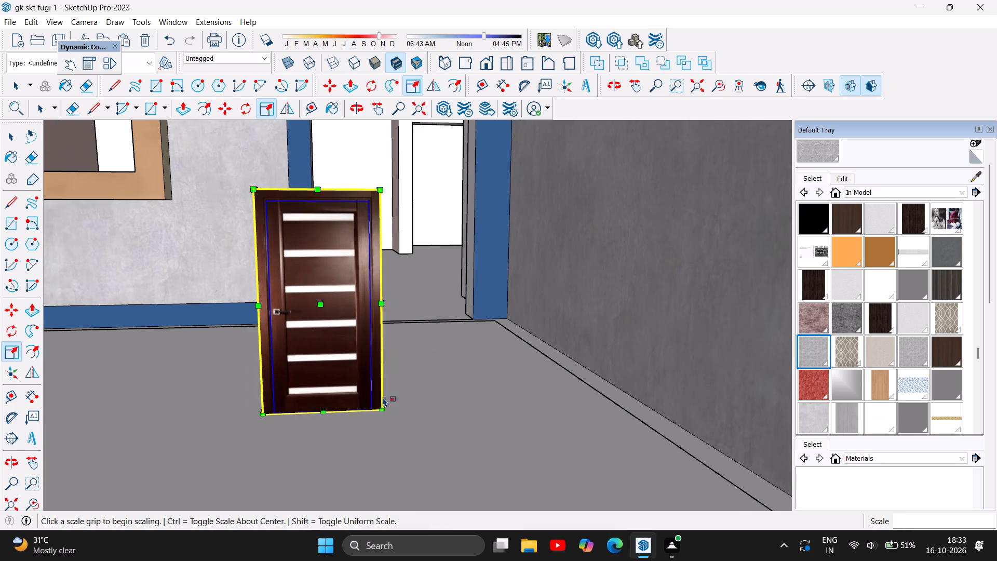
{"action": "scroll", "coordinate": [383, 397], "scroll_direction": "down", "scroll_amount": 3}
{"action": "scroll", "coordinate": [413, 365], "scroll_direction": "down", "scroll_amount": 3}
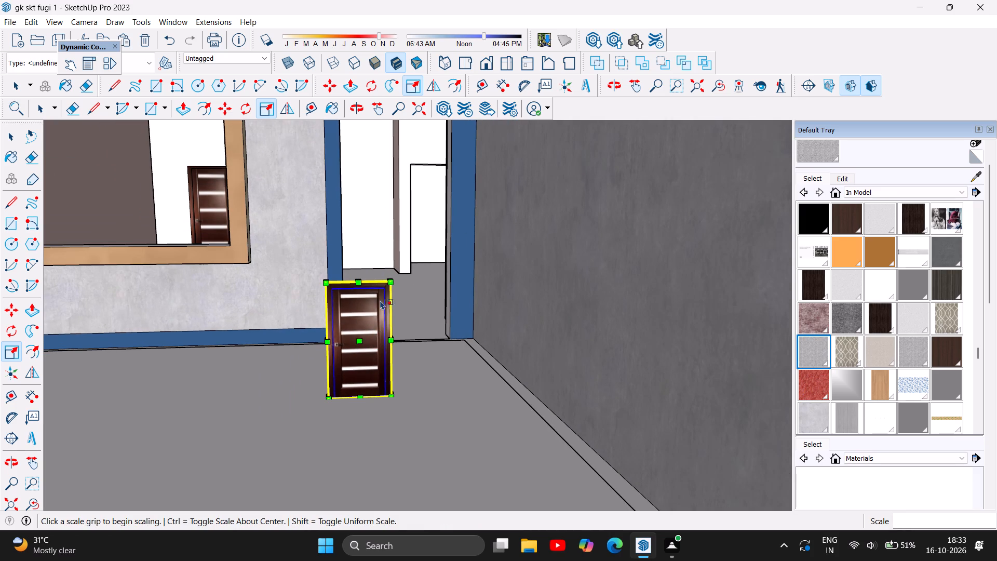
{"action": "left_click_drag", "start_coordinate": [389, 282], "coordinate": [453, 197]}
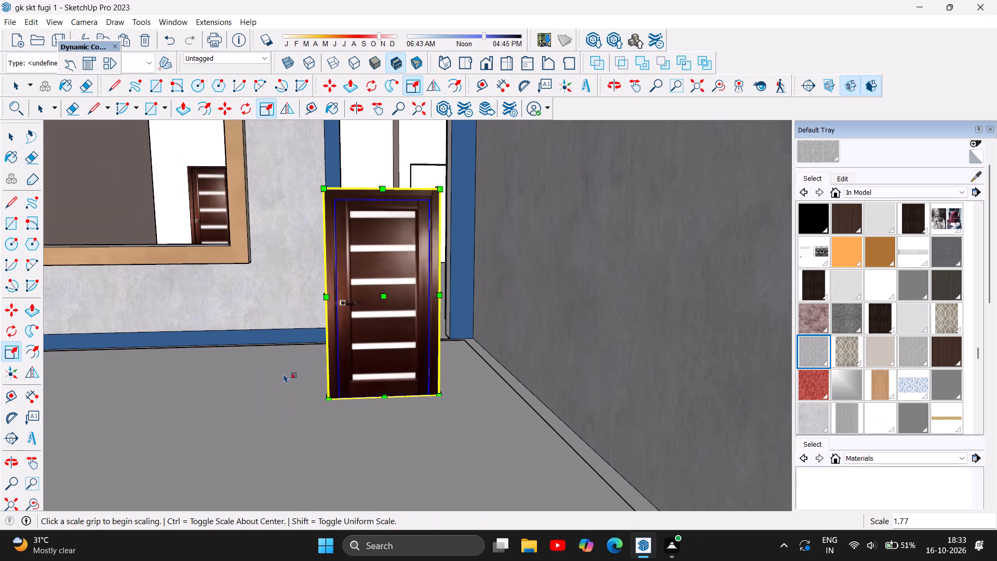
Enlarge the door uniformly to about the doorway's height, using factors of about 1.50 and 1.08.
{"action": "scroll", "coordinate": [271, 385], "scroll_direction": "down", "scroll_amount": 13}
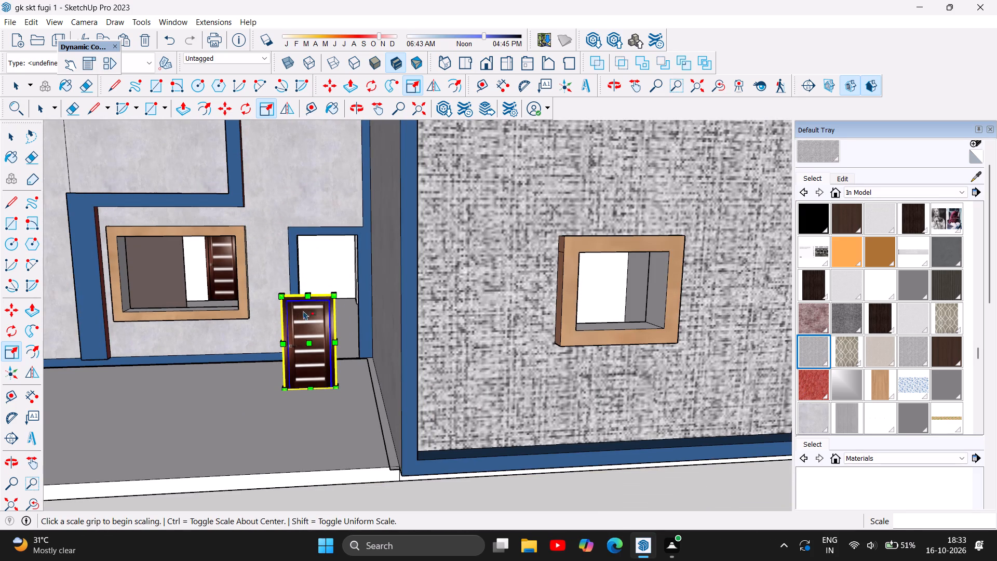
{"action": "scroll", "coordinate": [323, 295], "scroll_direction": "up", "scroll_amount": 2}
{"action": "left_click_drag", "start_coordinate": [335, 294], "coordinate": [378, 227]}
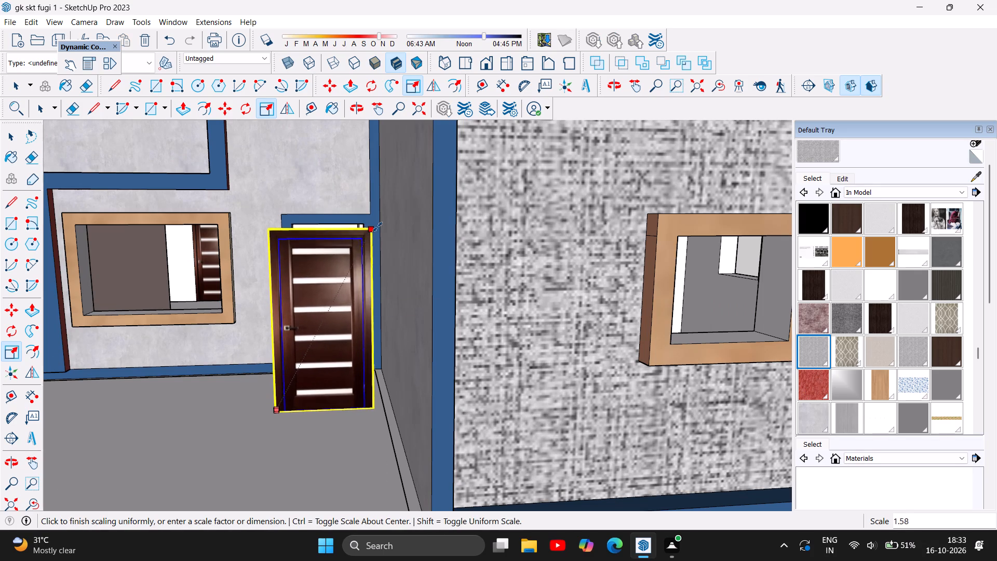
{"action": "left_click_drag", "start_coordinate": [378, 227], "coordinate": [363, 238]}
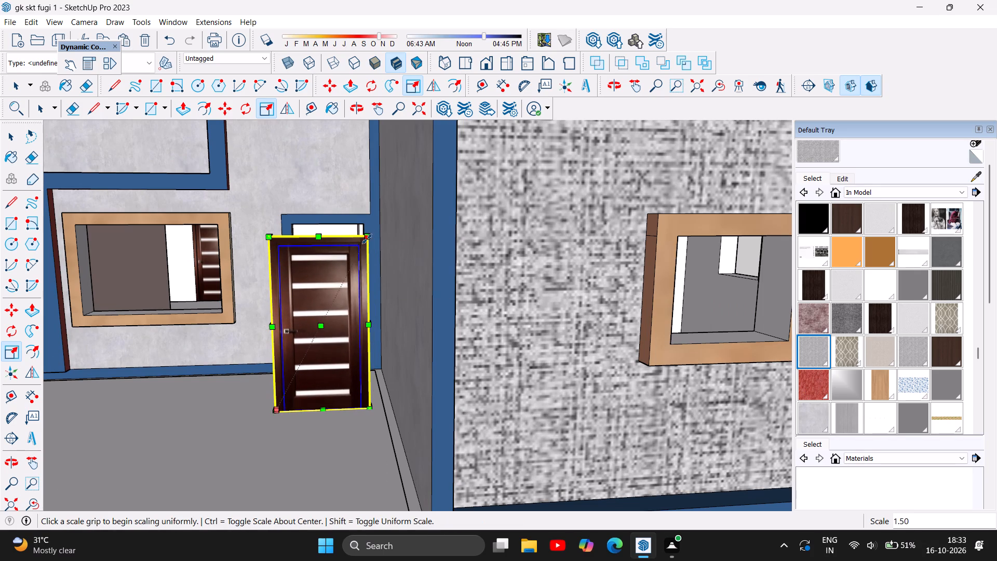
{"action": "left_click_drag", "start_coordinate": [369, 236], "coordinate": [356, 228]}
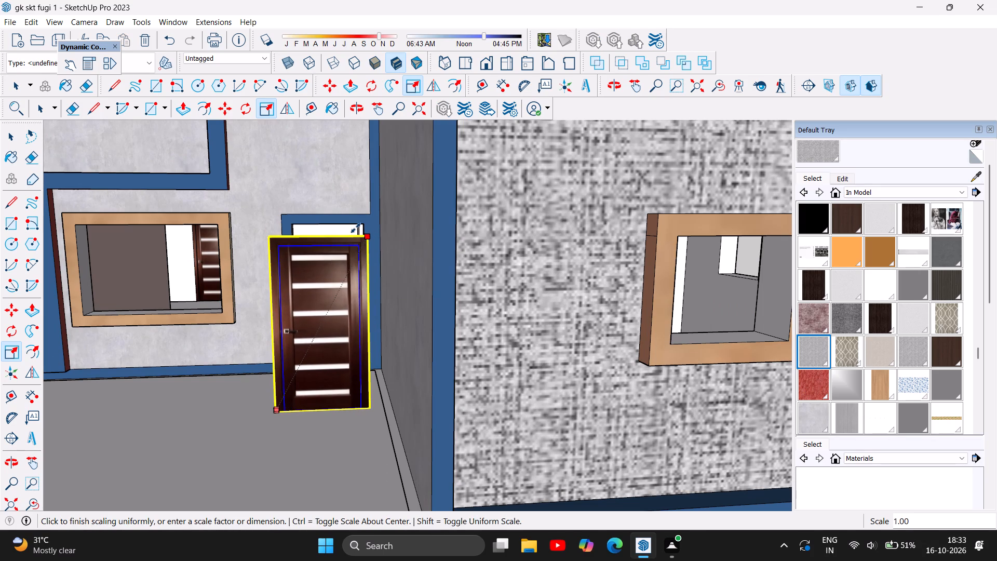
{"action": "left_click_drag", "start_coordinate": [356, 228], "coordinate": [357, 218]}
{"action": "left_click_drag", "start_coordinate": [366, 238], "coordinate": [370, 223]}
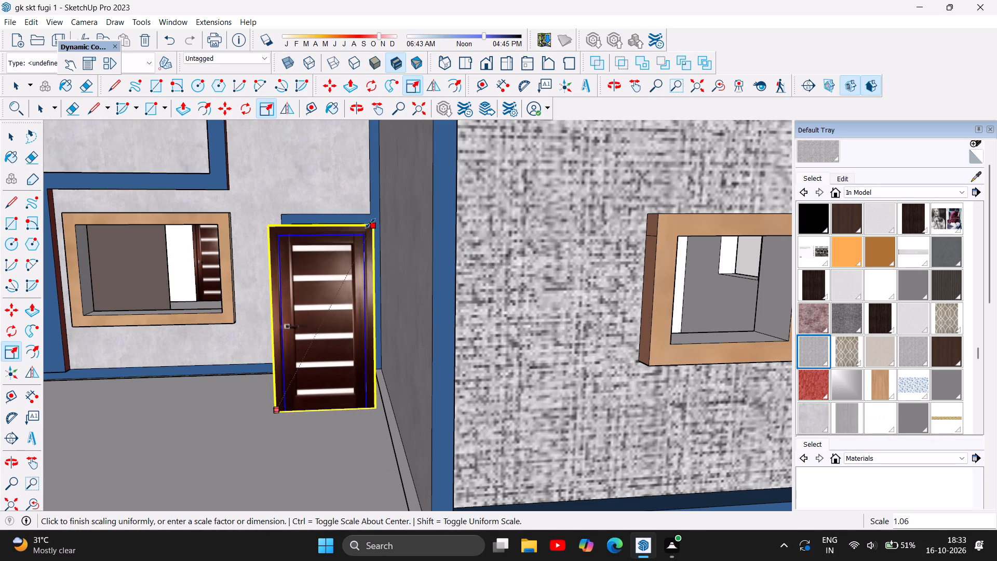
{"action": "left_click_drag", "start_coordinate": [370, 223], "coordinate": [371, 220]}
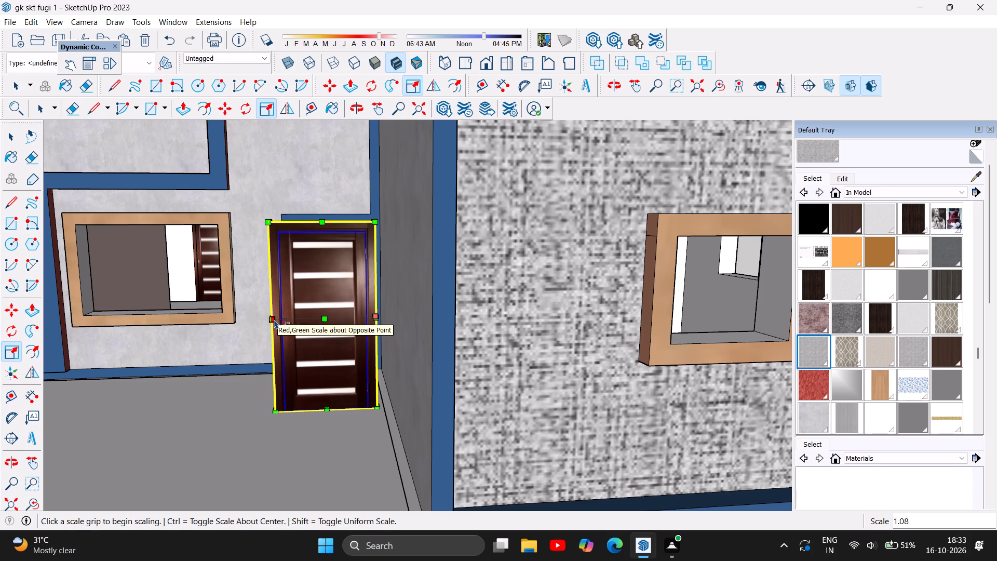
Narrow the door from both sides to the doorway's width, with red-axis scale factors of about 0.80 and 0.83.
{"action": "scroll", "coordinate": [272, 321], "scroll_direction": "up", "scroll_amount": 2}
{"action": "left_click_drag", "start_coordinate": [272, 321], "coordinate": [311, 317]}
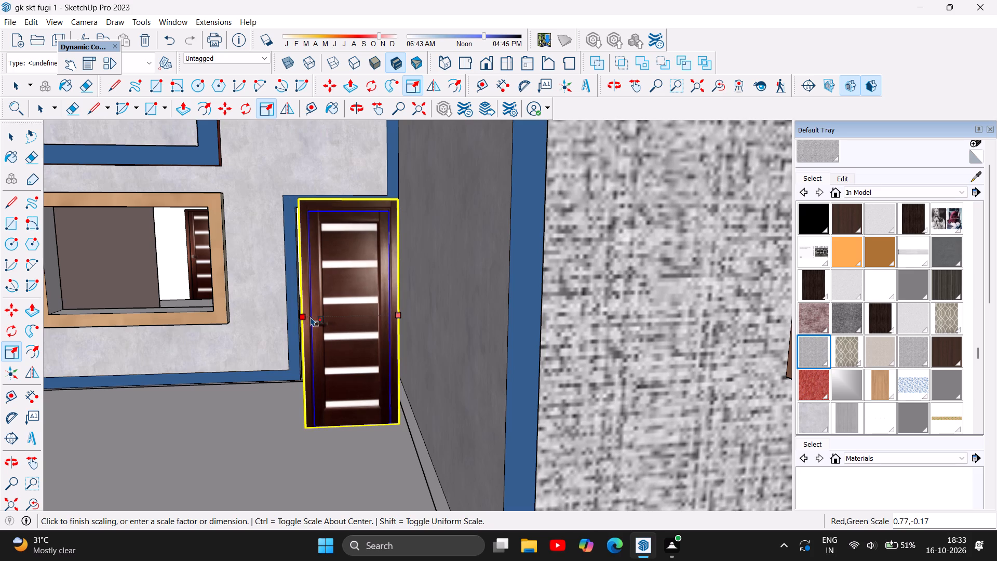
{"action": "left_click_drag", "start_coordinate": [311, 317], "coordinate": [300, 313]}
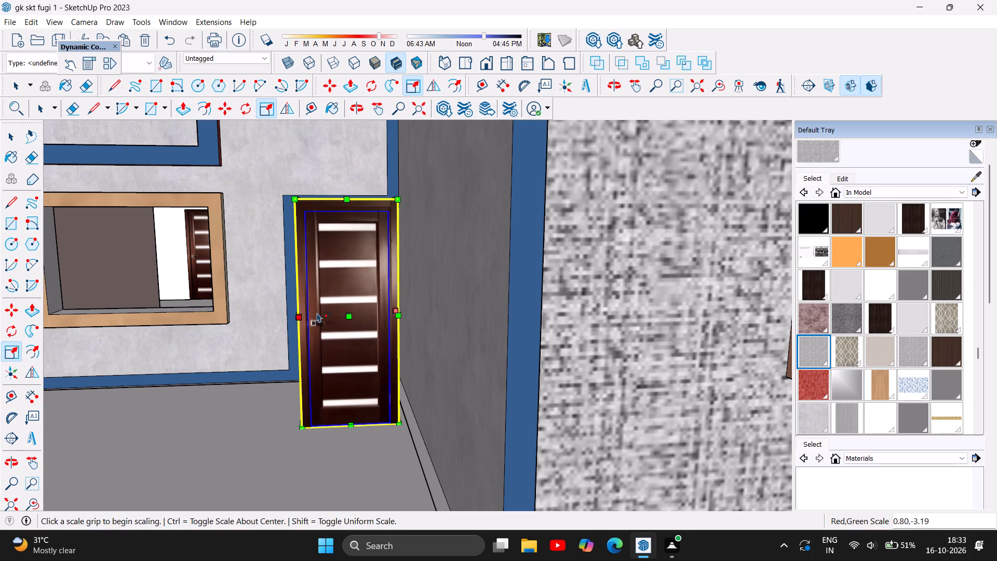
{"action": "left_click_drag", "start_coordinate": [401, 315], "coordinate": [378, 306]}
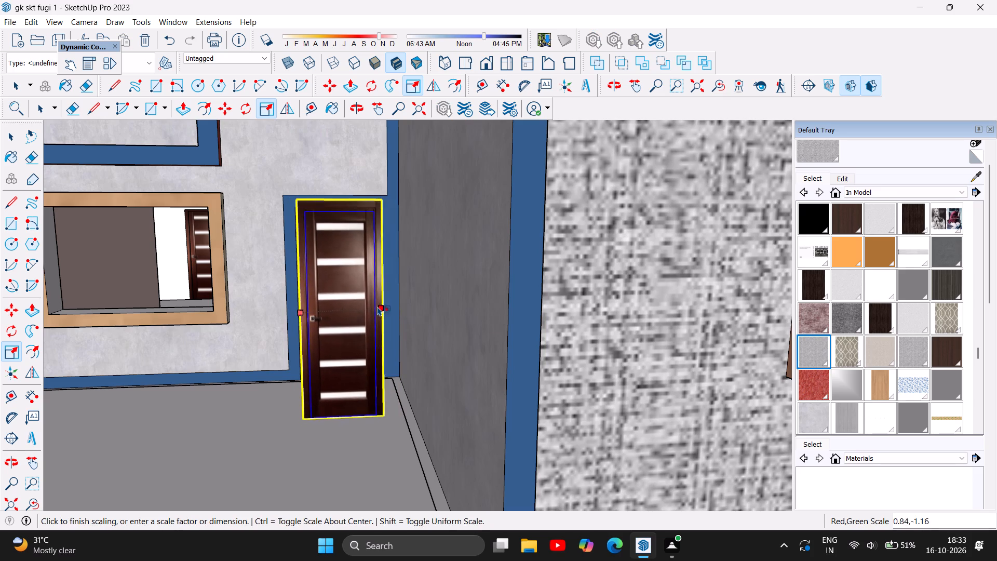
{"action": "left_click_drag", "start_coordinate": [378, 306], "coordinate": [375, 301]}
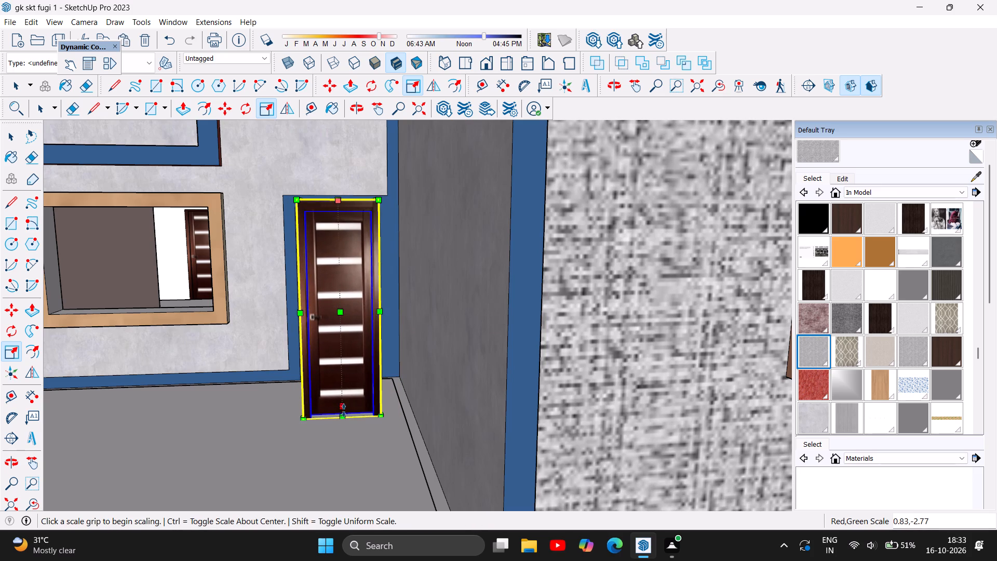
Scale the door's depth along the green axis to about -2.85, keeping its height factor at 1.00.
{"action": "left_click_drag", "start_coordinate": [344, 416], "coordinate": [343, 381]}
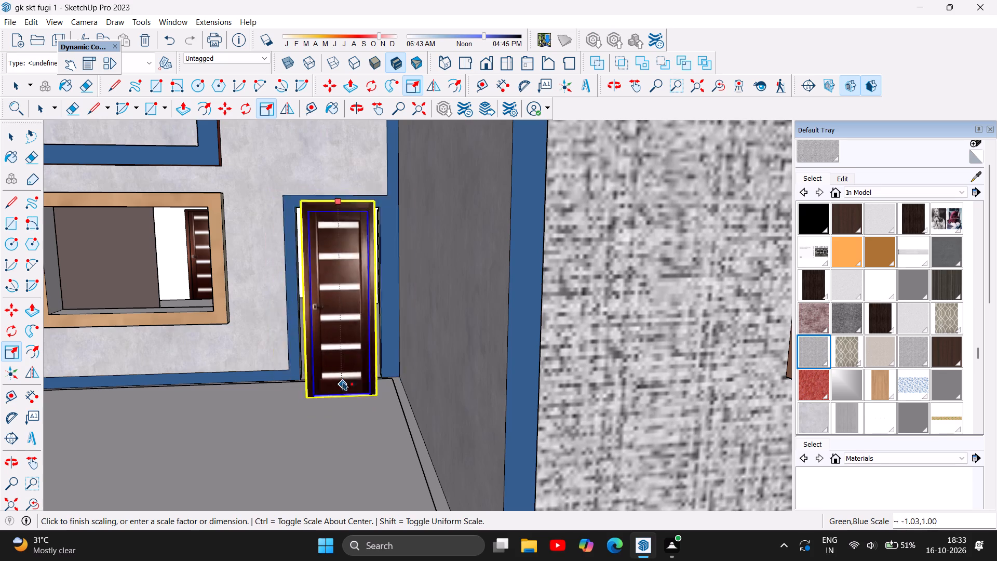
{"action": "left_click_drag", "start_coordinate": [343, 381], "coordinate": [336, 355]}
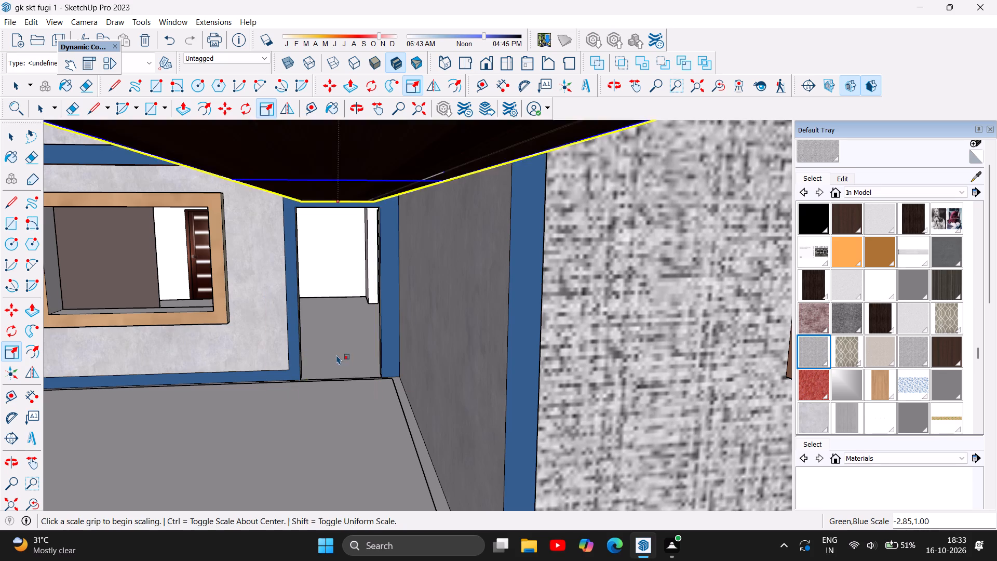
{"action": "scroll", "coordinate": [371, 216], "scroll_direction": "up", "scroll_amount": 4}
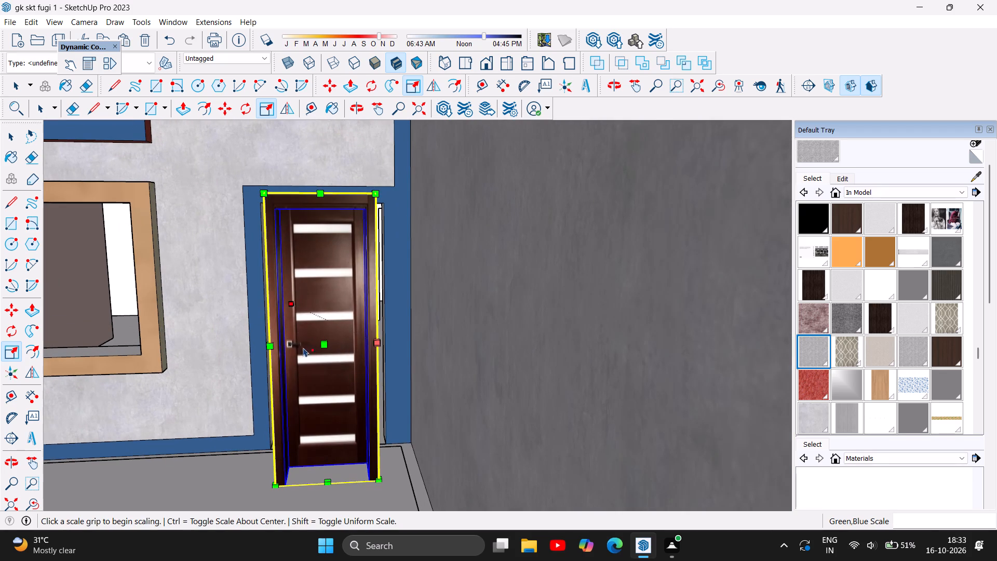
{"action": "left_click_drag", "start_coordinate": [305, 354], "coordinate": [303, 334]}
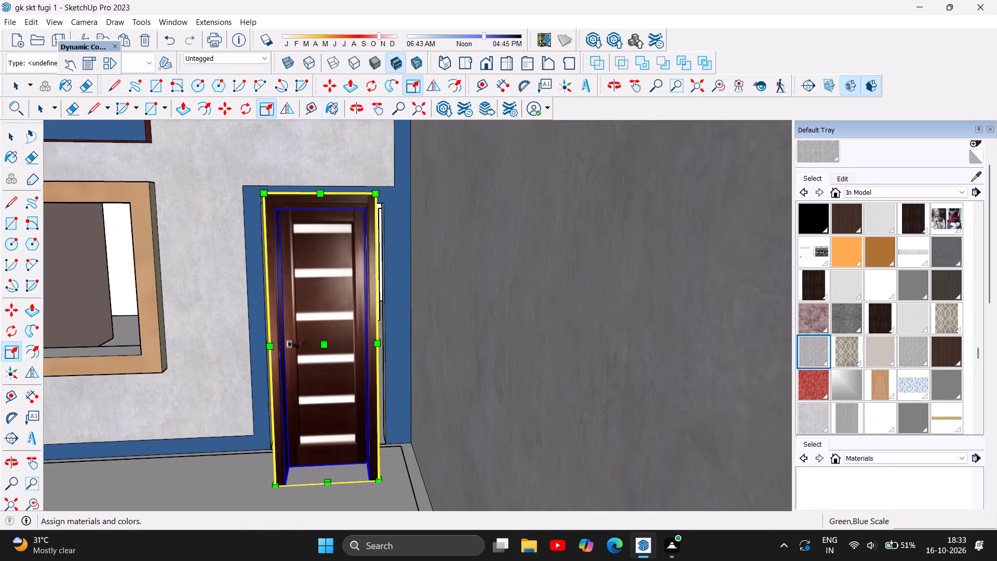
Move the resized wooden door back from the porch into the blue-framed entrance doorway.
{"action": "left_click", "coordinate": [329, 91]}
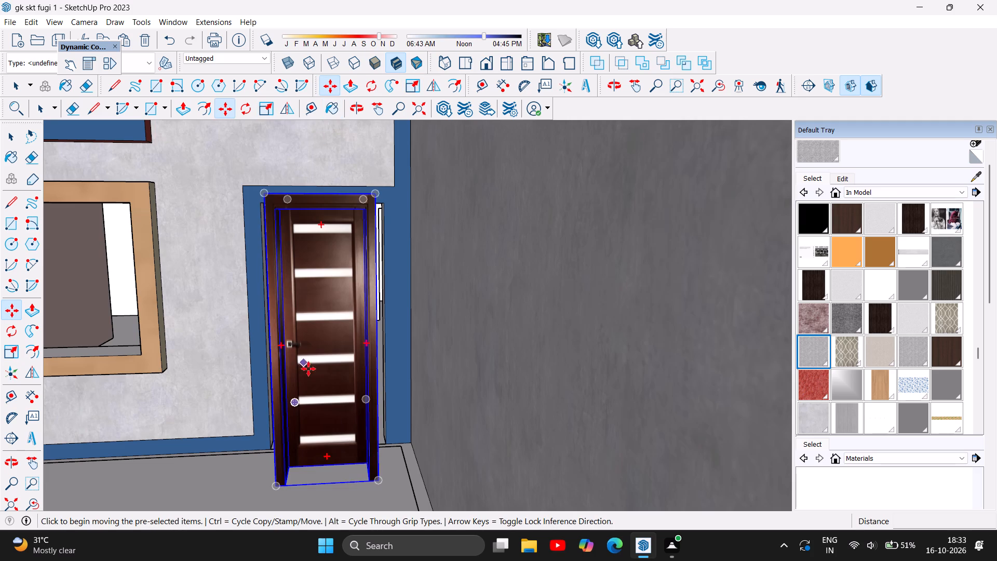
{"action": "left_click_drag", "start_coordinate": [309, 371], "coordinate": [308, 354]}
{"action": "scroll", "coordinate": [308, 354], "scroll_direction": "up", "scroll_amount": 5}
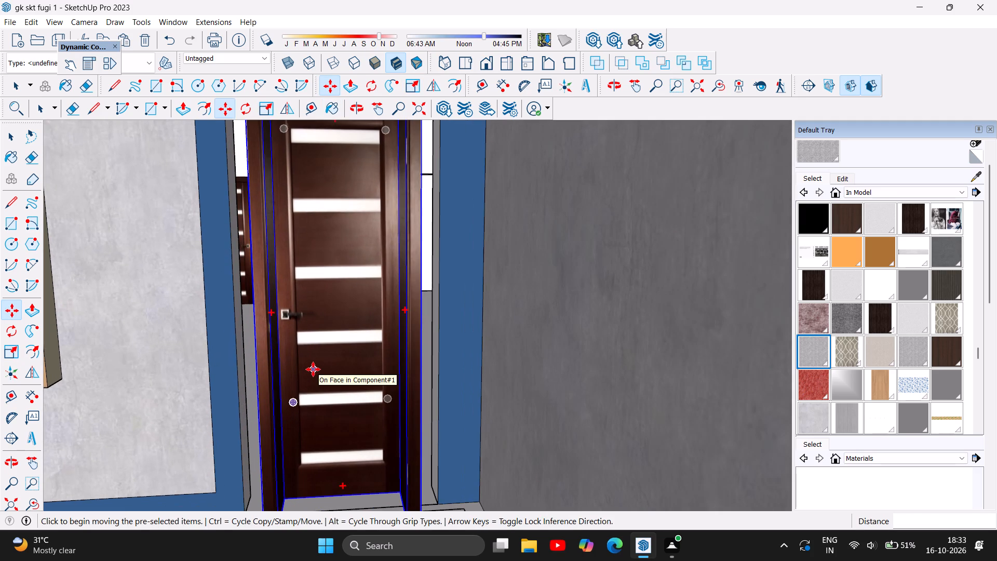
{"action": "scroll", "coordinate": [313, 369], "scroll_direction": "up", "scroll_amount": 1}
{"action": "left_click", "coordinate": [265, 306]}
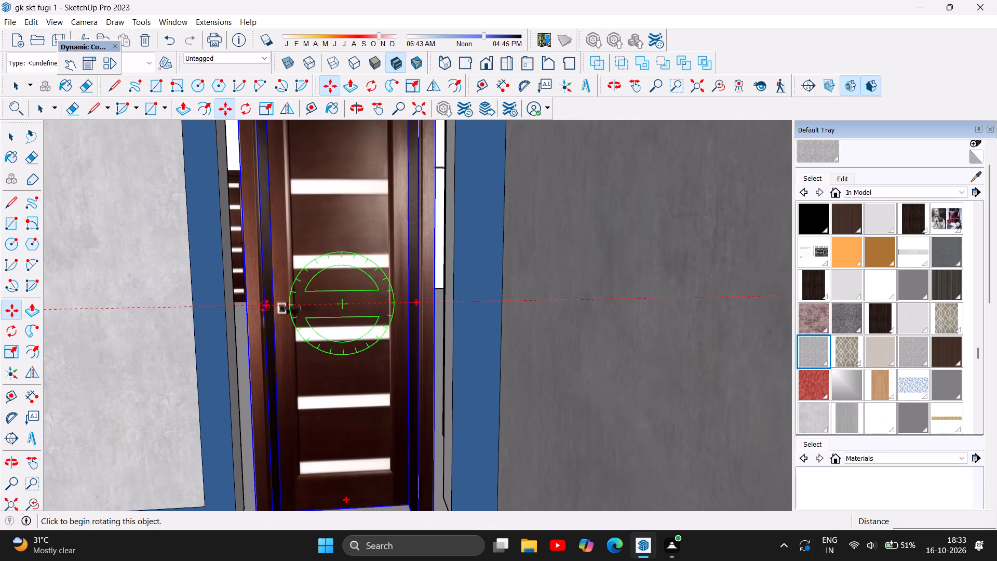
{"action": "key", "text": "Escape"}
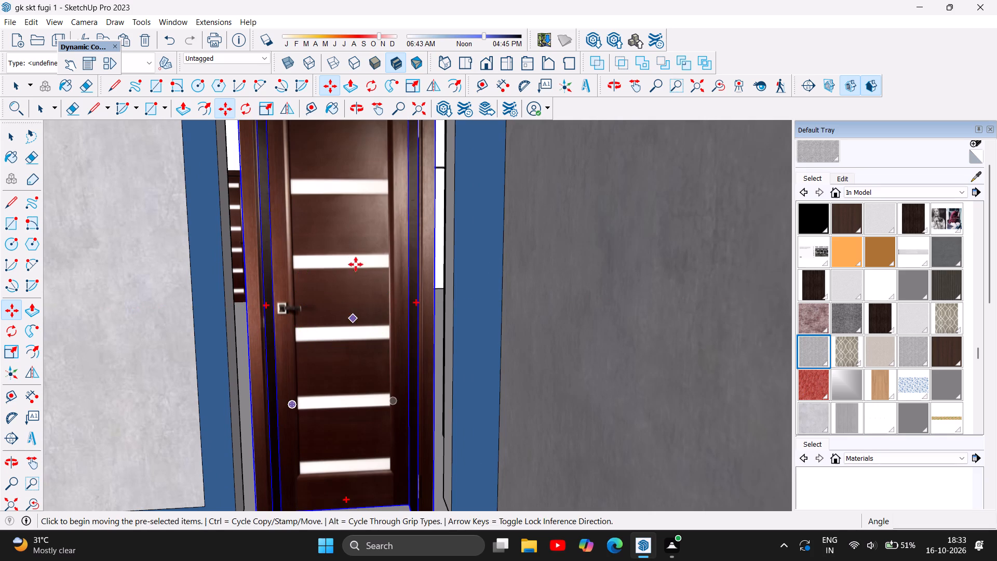
Widen the door to meet both sides of the blue frame, with red/green scale factors of about 1.15/0.91 and 1.13/1.00.
{"action": "left_click", "coordinate": [11, 356]}
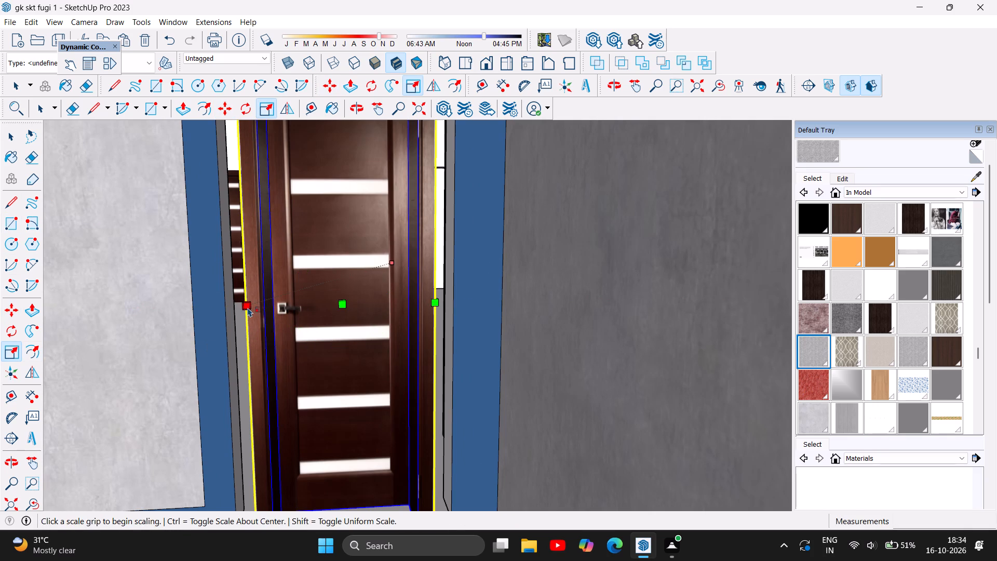
{"action": "left_click", "coordinate": [246, 308]}
{"action": "left_click", "coordinate": [224, 309]}
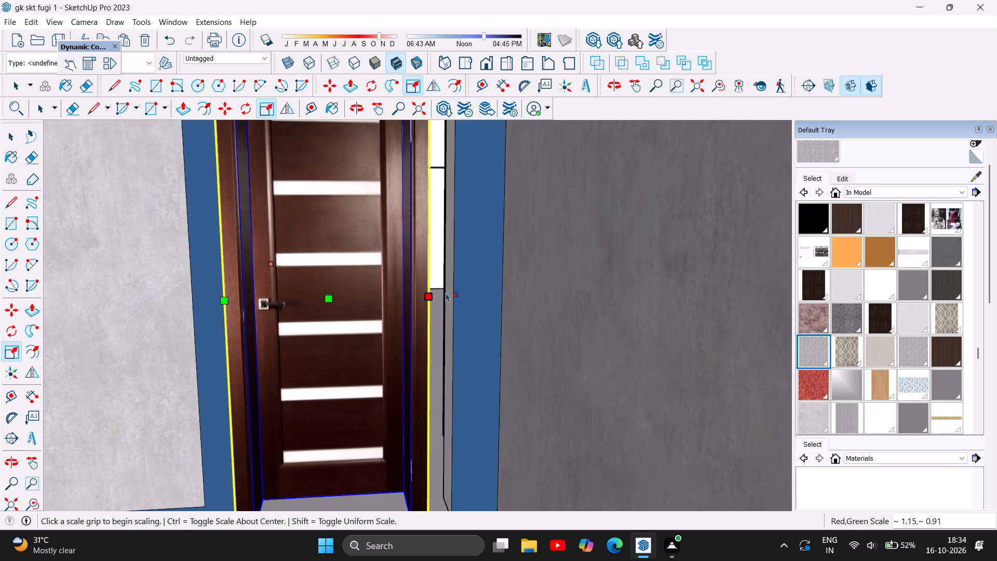
{"action": "left_click", "coordinate": [428, 298]}
{"action": "left_click", "coordinate": [452, 293]}
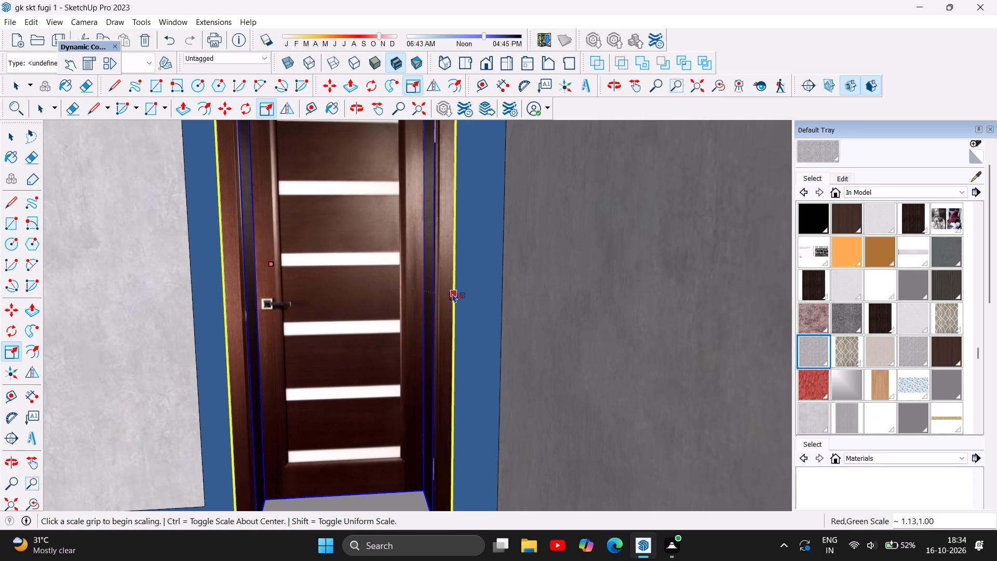
{"action": "scroll", "coordinate": [446, 302], "scroll_direction": "down", "scroll_amount": 5}
{"action": "scroll", "coordinate": [412, 329], "scroll_direction": "down", "scroll_amount": 4}
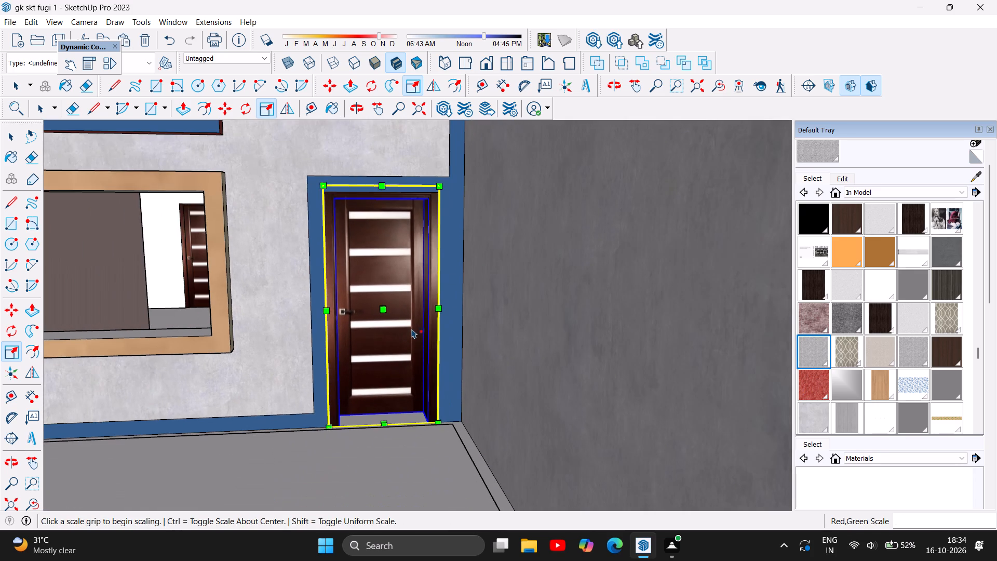
{"action": "scroll", "coordinate": [376, 330], "scroll_direction": "down", "scroll_amount": 14}
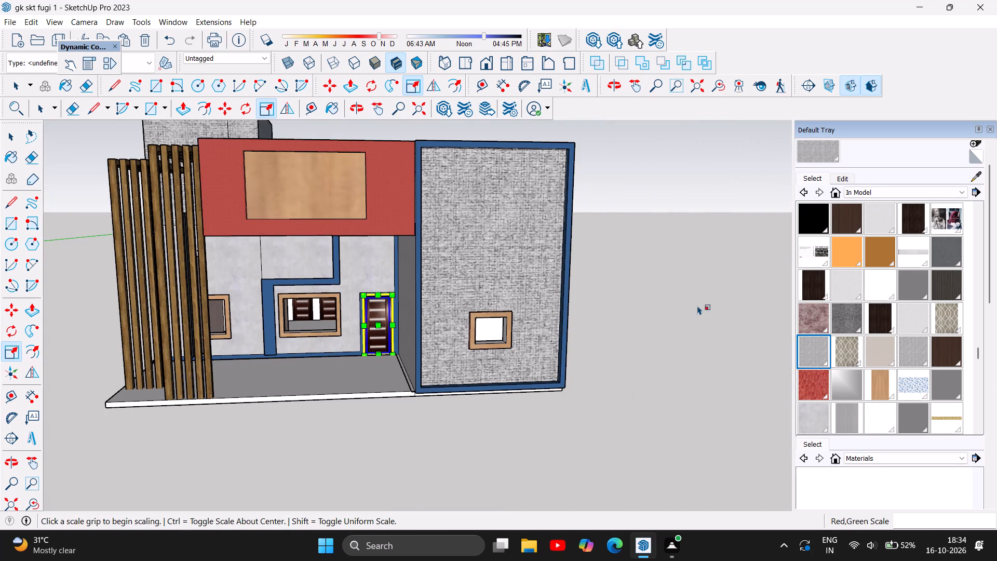
{"action": "key", "text": "Escape"}
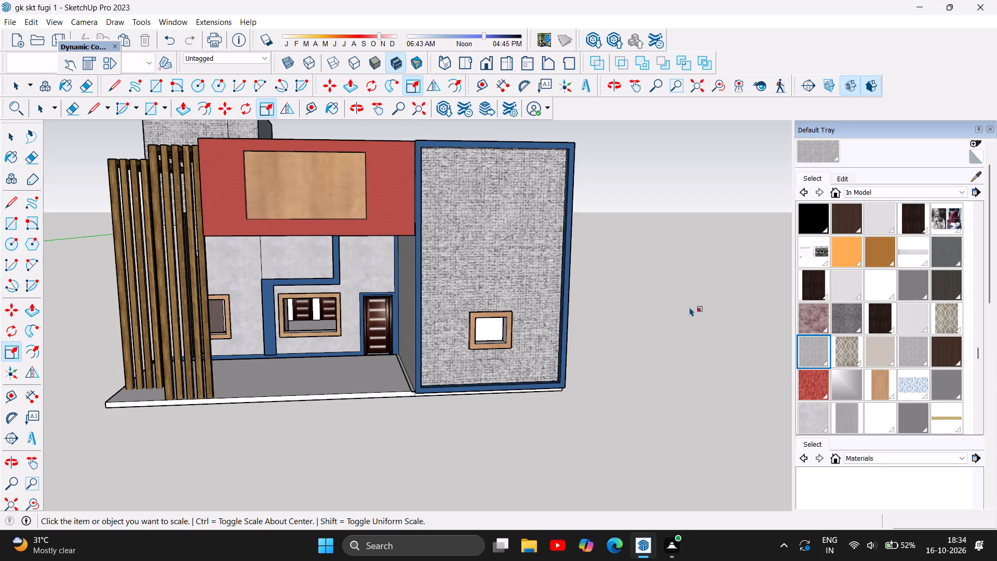
Examine the front facade with its fitted entrance door, the roof and the interior doors at varying distances.
{"action": "scroll", "coordinate": [660, 324], "scroll_direction": "down", "scroll_amount": 5}
{"action": "scroll", "coordinate": [666, 324], "scroll_direction": "up", "scroll_amount": 4}
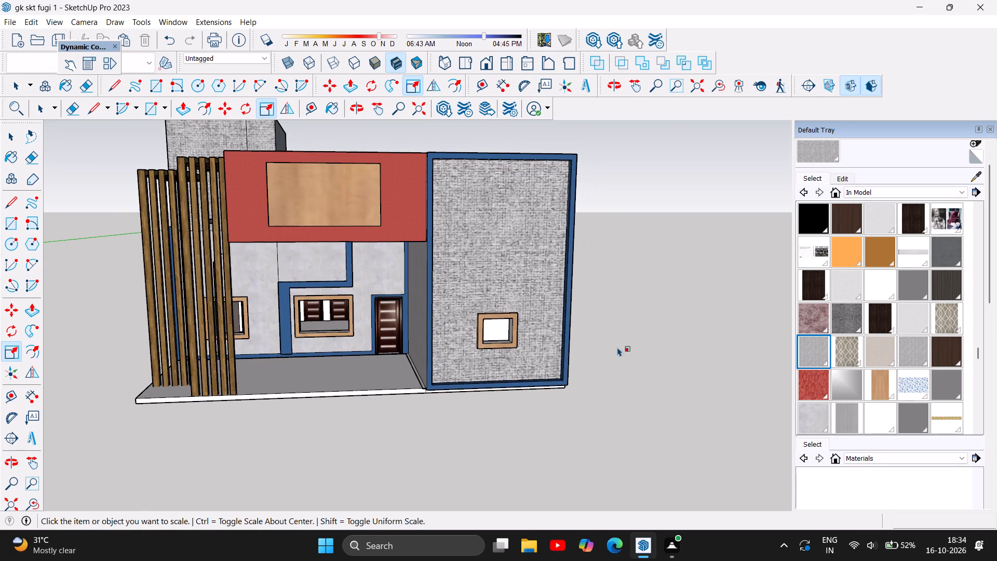
{"action": "scroll", "coordinate": [600, 374], "scroll_direction": "up", "scroll_amount": 3}
{"action": "scroll", "coordinate": [600, 374], "scroll_direction": "down", "scroll_amount": 9}
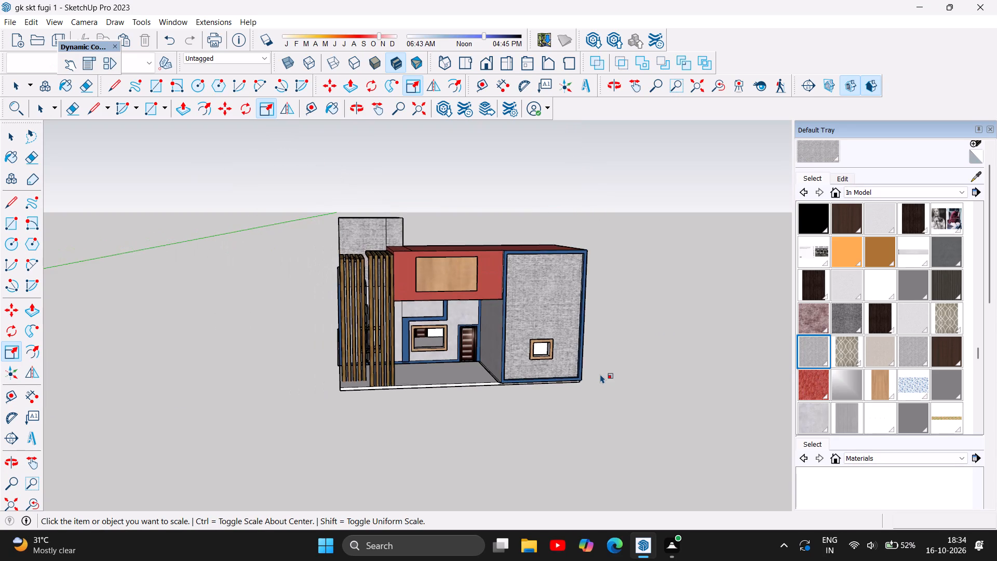
{"action": "scroll", "coordinate": [600, 374], "scroll_direction": "up", "scroll_amount": 5}
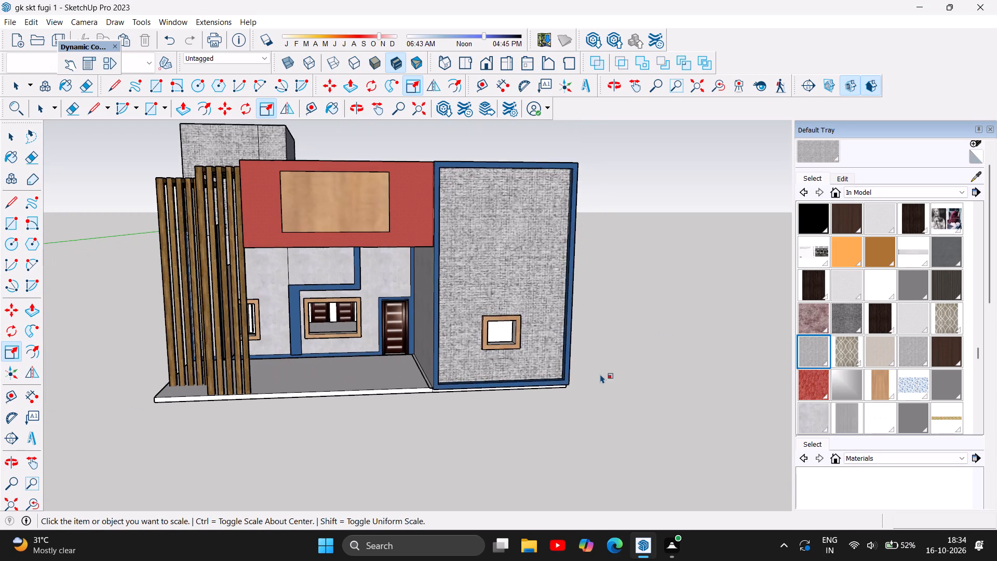
{"action": "scroll", "coordinate": [600, 374], "scroll_direction": "down", "scroll_amount": 5}
{"action": "scroll", "coordinate": [648, 250], "scroll_direction": "up", "scroll_amount": 6}
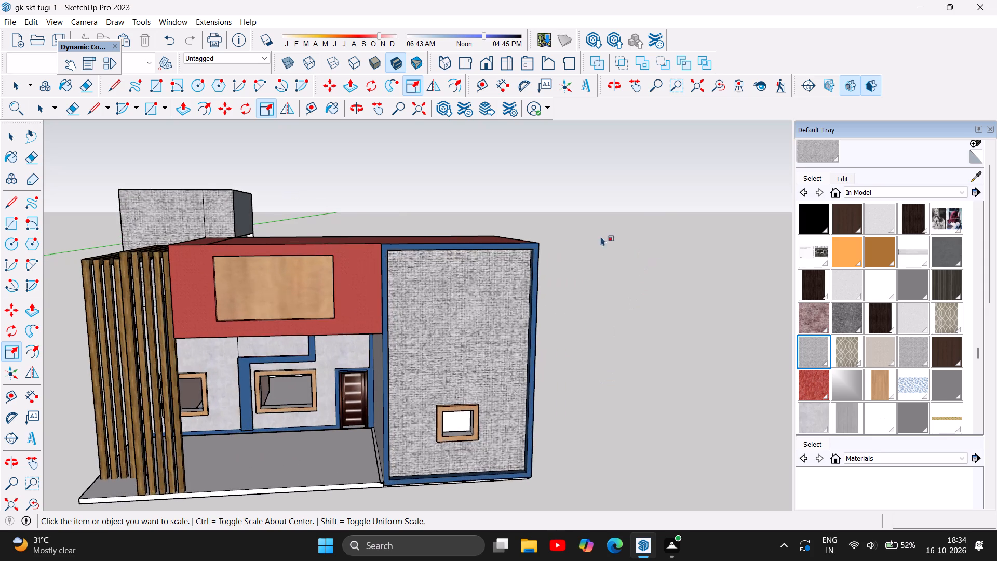
{"action": "scroll", "coordinate": [557, 257], "scroll_direction": "up", "scroll_amount": 4}
{"action": "scroll", "coordinate": [557, 257], "scroll_direction": "down", "scroll_amount": 11}
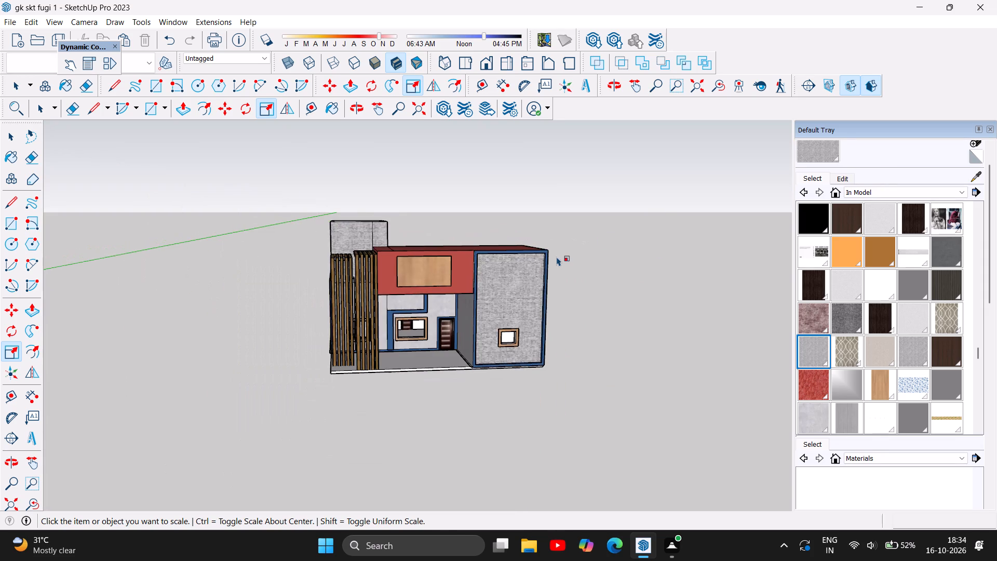
{"action": "scroll", "coordinate": [557, 259], "scroll_direction": "up", "scroll_amount": 6}
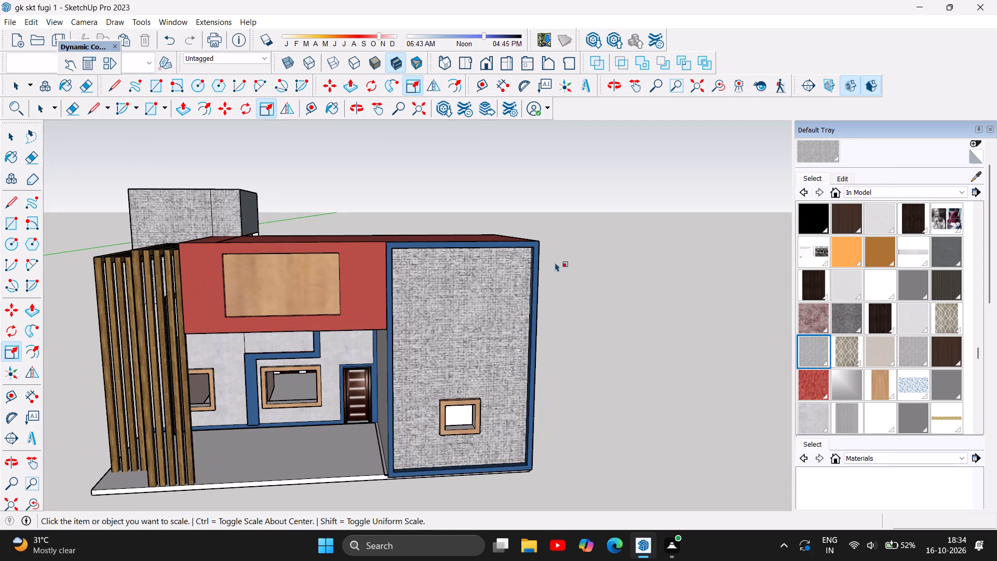
{"action": "scroll", "coordinate": [382, 420], "scroll_direction": "down", "scroll_amount": 2}
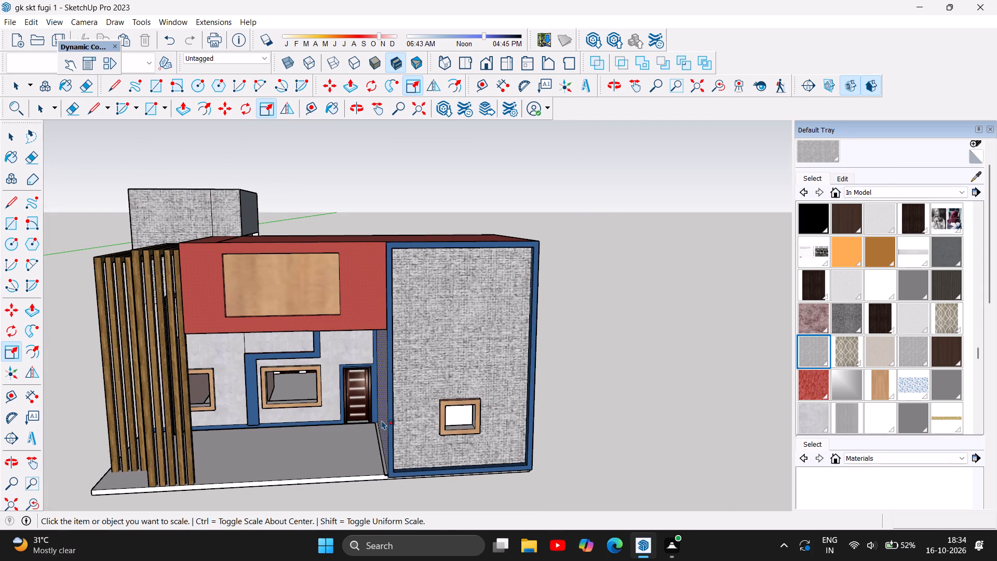
{"action": "scroll", "coordinate": [382, 420], "scroll_direction": "down", "scroll_amount": 2}
{"action": "scroll", "coordinate": [329, 455], "scroll_direction": "down", "scroll_amount": 5}
{"action": "scroll", "coordinate": [329, 455], "scroll_direction": "up", "scroll_amount": 7}
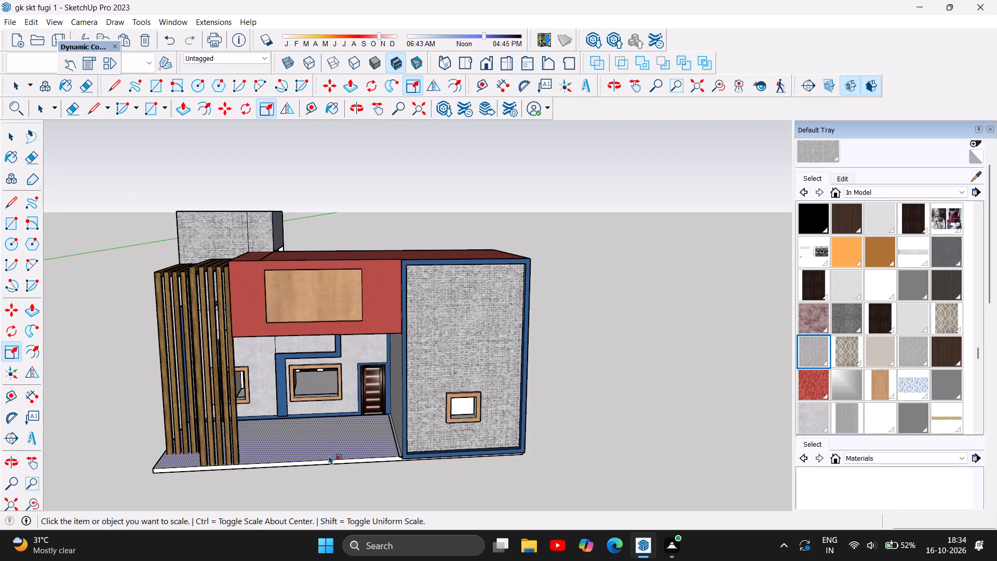
{"action": "scroll", "coordinate": [329, 455], "scroll_direction": "up", "scroll_amount": 1}
{"action": "scroll", "coordinate": [329, 456], "scroll_direction": "down", "scroll_amount": 6}
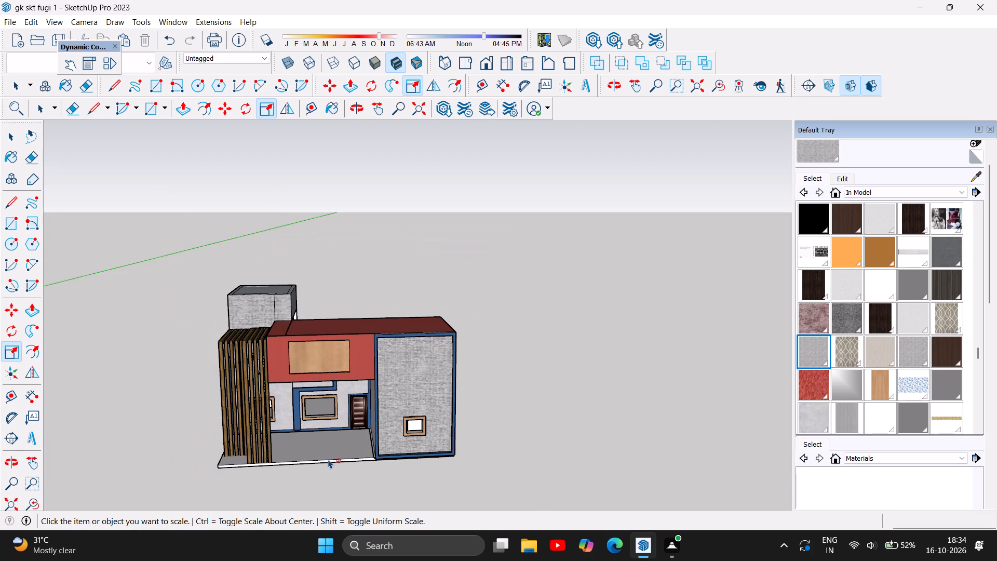
{"action": "scroll", "coordinate": [243, 401], "scroll_direction": "up", "scroll_amount": 4}
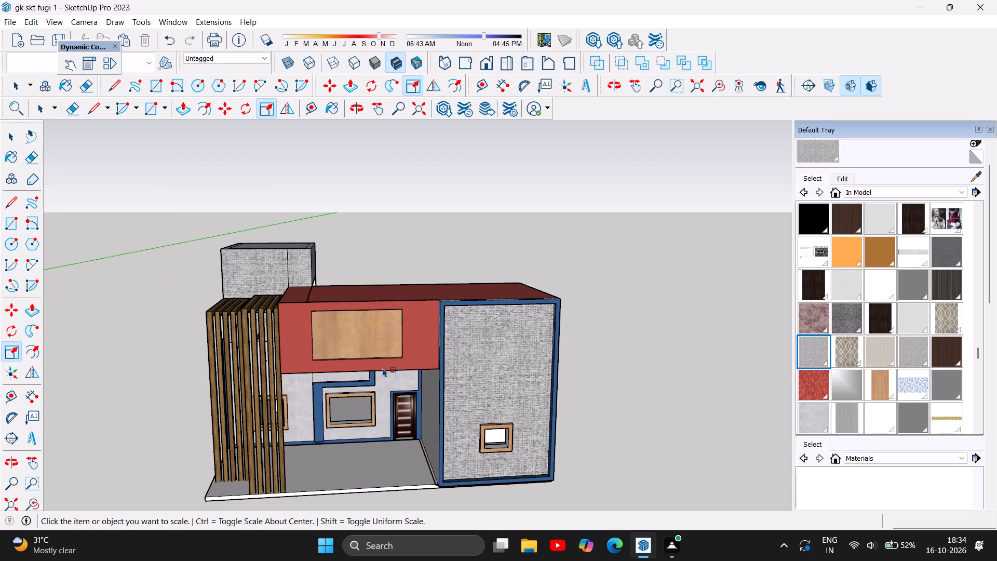
{"action": "scroll", "coordinate": [384, 368], "scroll_direction": "down", "scroll_amount": 5}
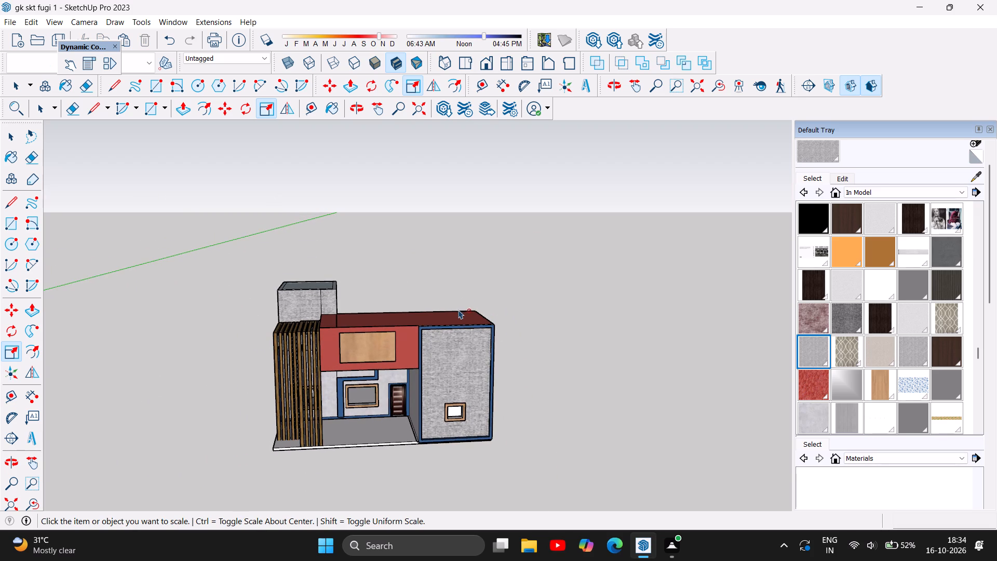
{"action": "scroll", "coordinate": [459, 310], "scroll_direction": "up", "scroll_amount": 1}
{"action": "scroll", "coordinate": [417, 292], "scroll_direction": "up", "scroll_amount": 6}
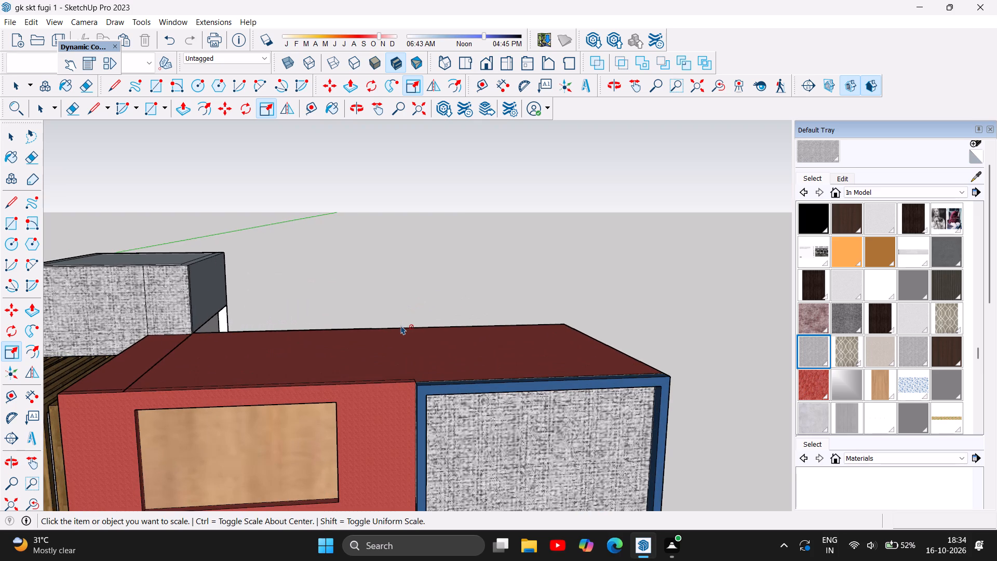
{"action": "scroll", "coordinate": [401, 325], "scroll_direction": "down", "scroll_amount": 10}
{"action": "scroll", "coordinate": [379, 394], "scroll_direction": "up", "scroll_amount": 5}
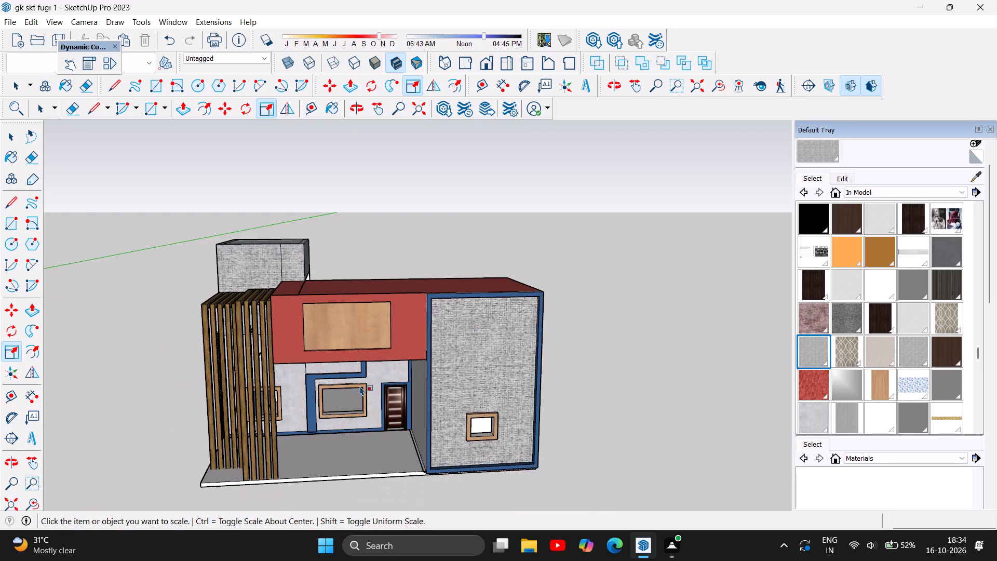
{"action": "scroll", "coordinate": [360, 386], "scroll_direction": "up", "scroll_amount": 6}
{"action": "scroll", "coordinate": [347, 429], "scroll_direction": "up", "scroll_amount": 7}
{"action": "scroll", "coordinate": [323, 364], "scroll_direction": "up", "scroll_amount": 6}
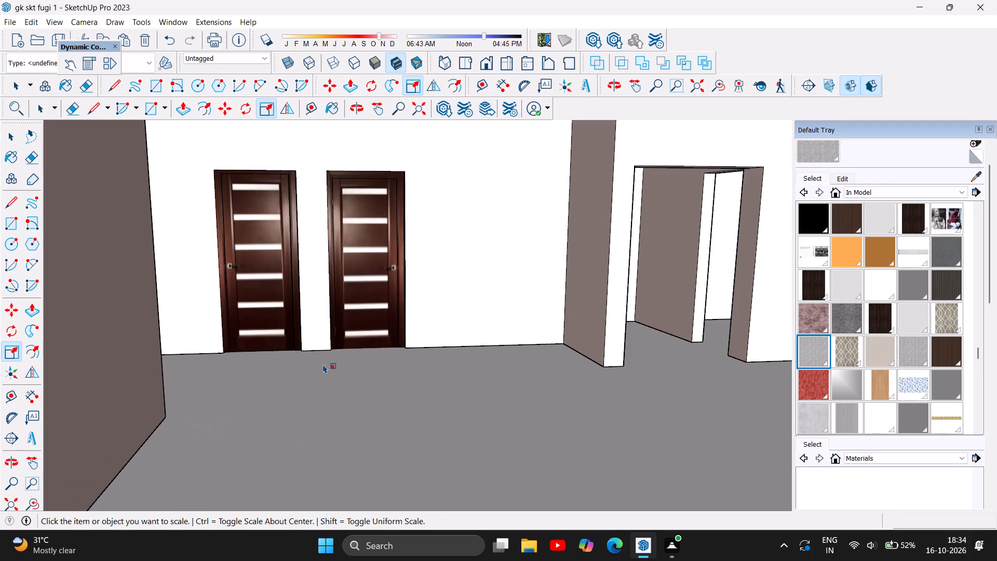
{"action": "scroll", "coordinate": [323, 364], "scroll_direction": "down", "scroll_amount": 18}
{"action": "scroll", "coordinate": [327, 355], "scroll_direction": "down", "scroll_amount": 5}
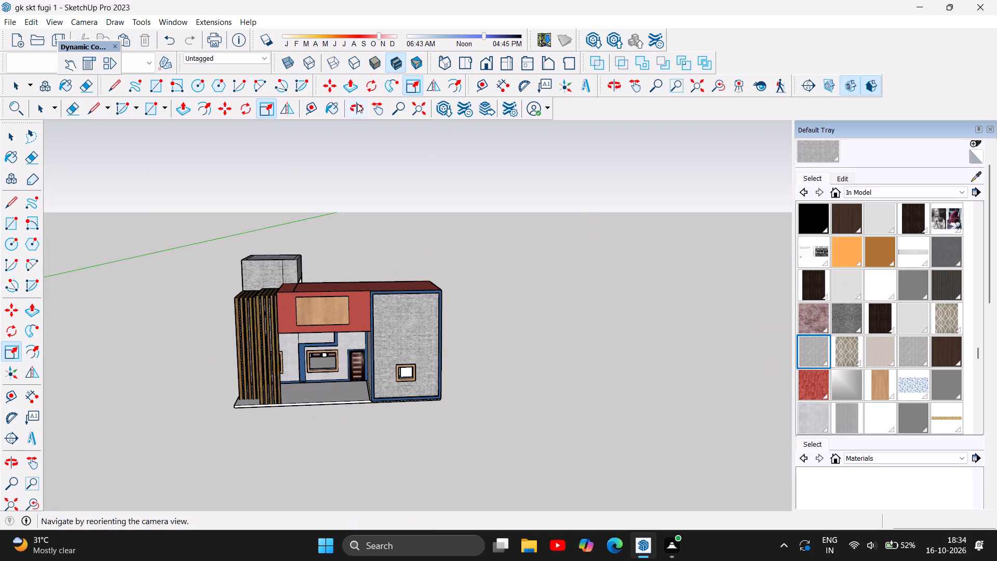
Inspect the house exterior from the peach side wall around to the front facade.
{"action": "left_click", "coordinate": [357, 103]}
{"action": "left_click_drag", "start_coordinate": [224, 423], "coordinate": [494, 392]}
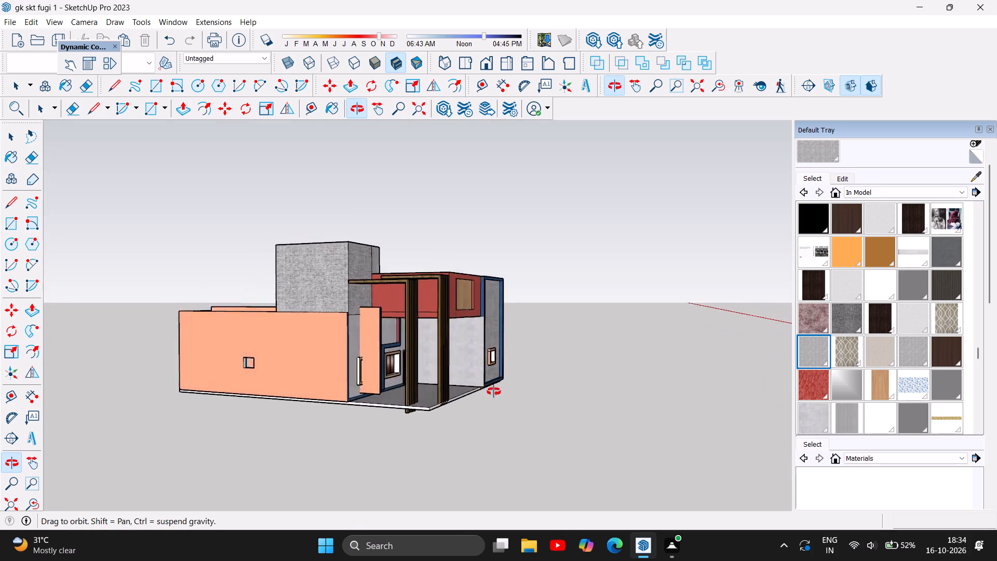
{"action": "left_click_drag", "start_coordinate": [494, 392], "coordinate": [536, 407]}
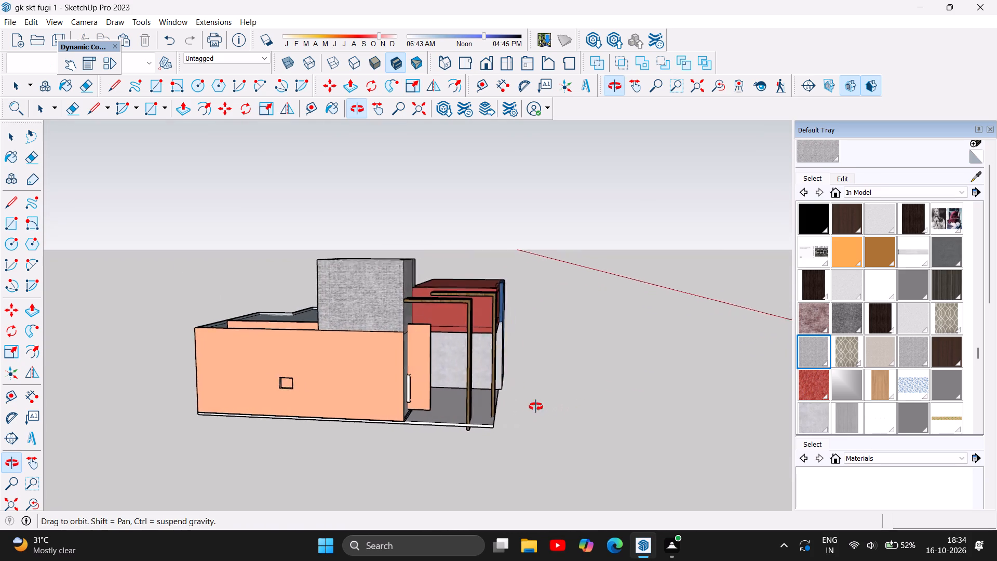
{"action": "left_click_drag", "start_coordinate": [536, 407], "coordinate": [182, 384]}
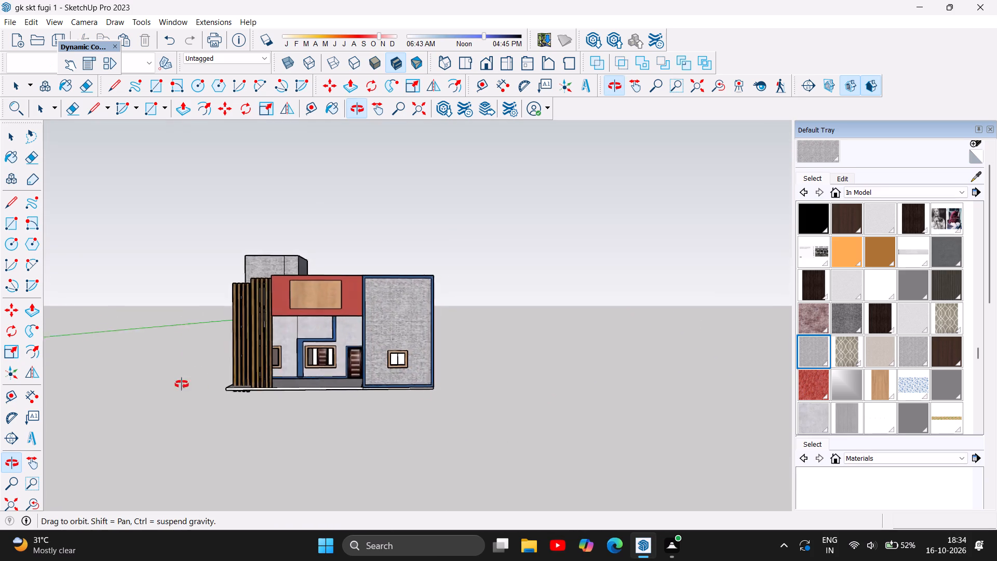
{"action": "left_click_drag", "start_coordinate": [182, 384], "coordinate": [305, 397]}
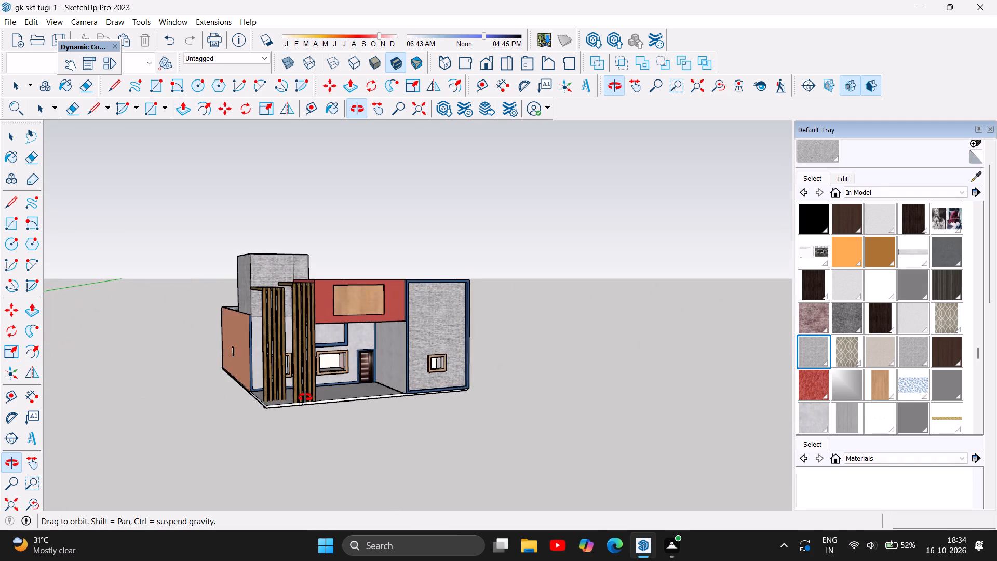
{"action": "left_click_drag", "start_coordinate": [305, 397], "coordinate": [254, 397]}
{"action": "scroll", "coordinate": [336, 341], "scroll_direction": "up", "scroll_amount": 5}
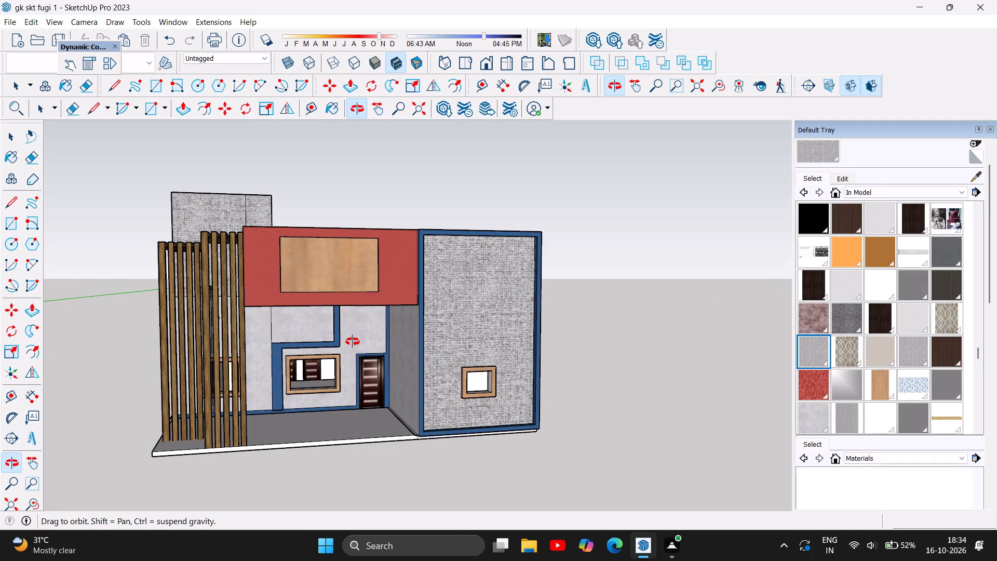
{"action": "scroll", "coordinate": [362, 378], "scroll_direction": "up", "scroll_amount": 1}
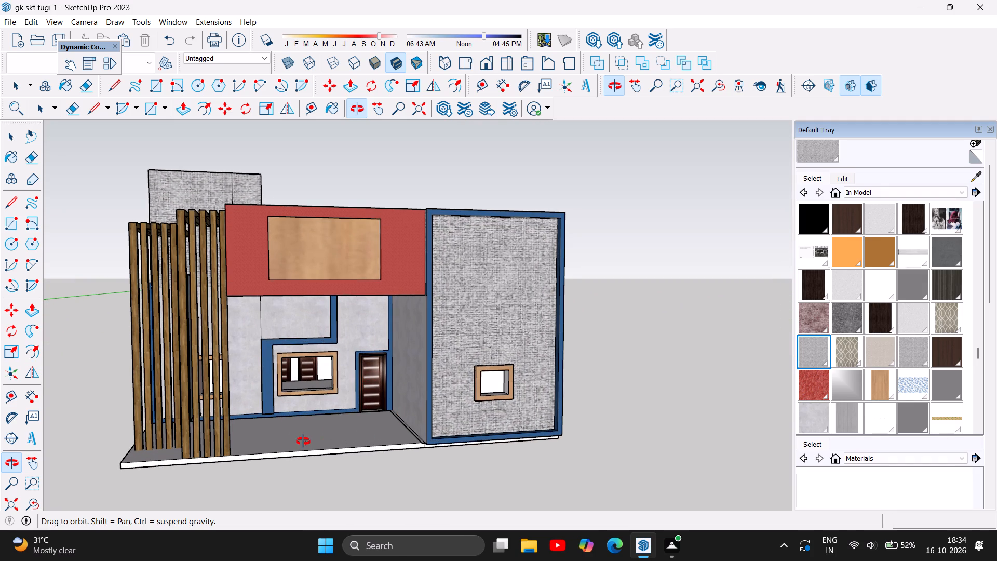
{"action": "left_click_drag", "start_coordinate": [303, 442], "coordinate": [319, 448]}
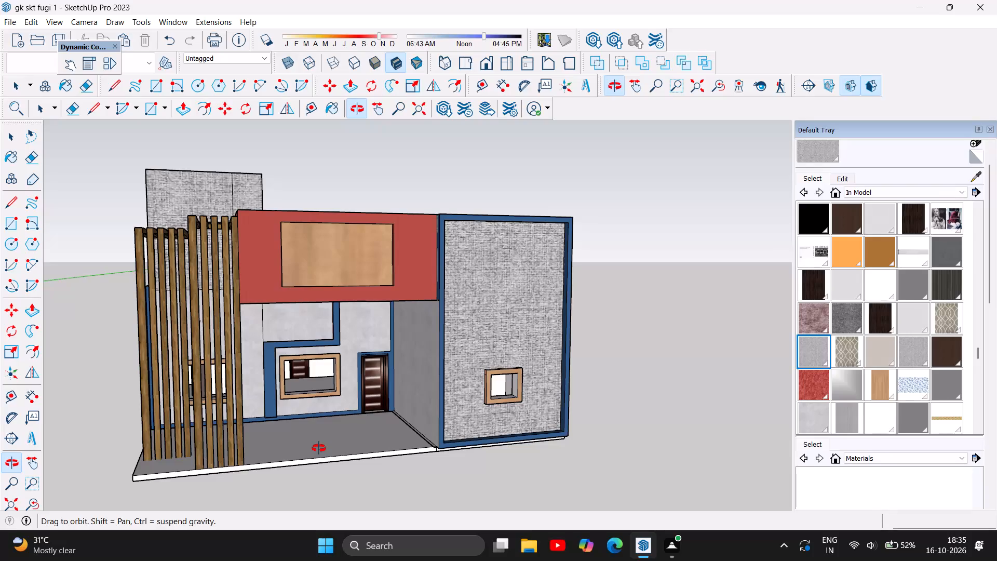
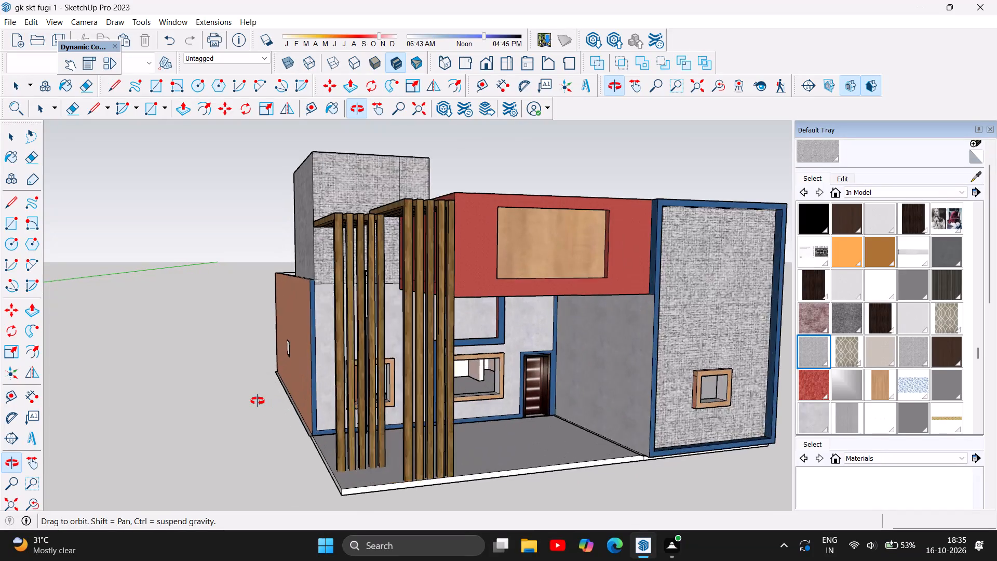
Examine the front facade at varying distances, including the wooden slats, windows, entrance door and textured tower.
{"action": "scroll", "coordinate": [258, 400], "scroll_direction": "down", "scroll_amount": 1}
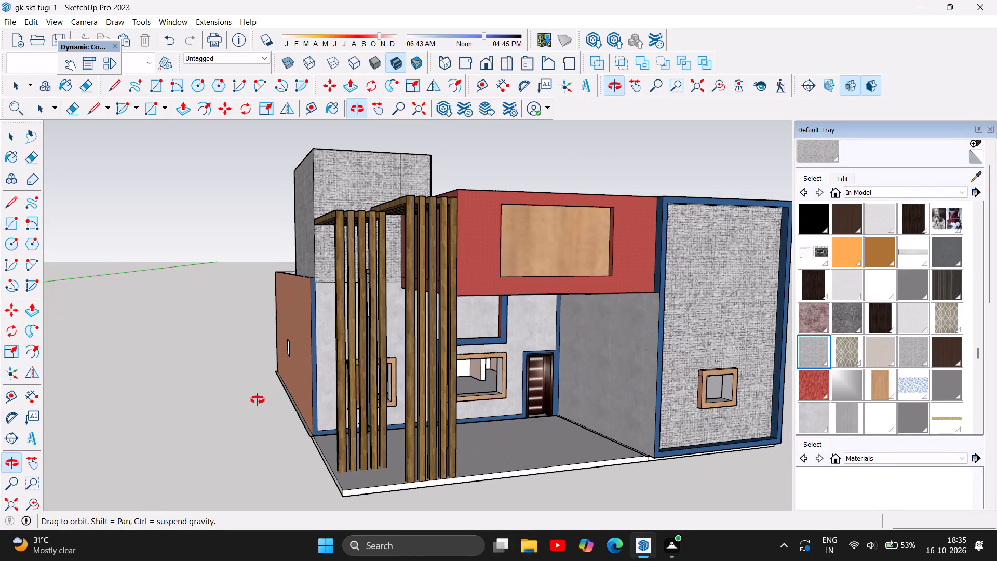
{"action": "scroll", "coordinate": [403, 404], "scroll_direction": "up", "scroll_amount": 2}
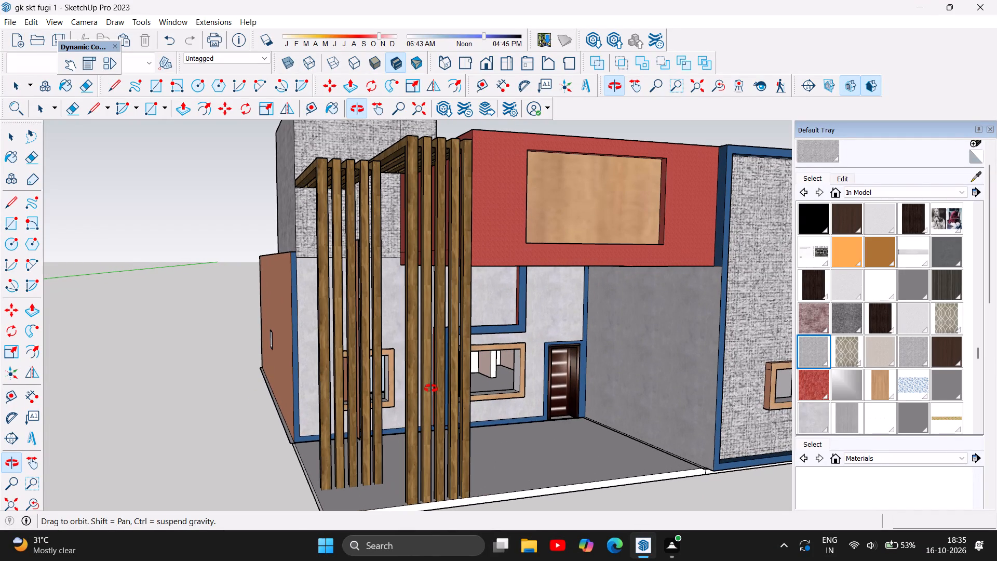
{"action": "scroll", "coordinate": [726, 258], "scroll_direction": "up", "scroll_amount": 8}
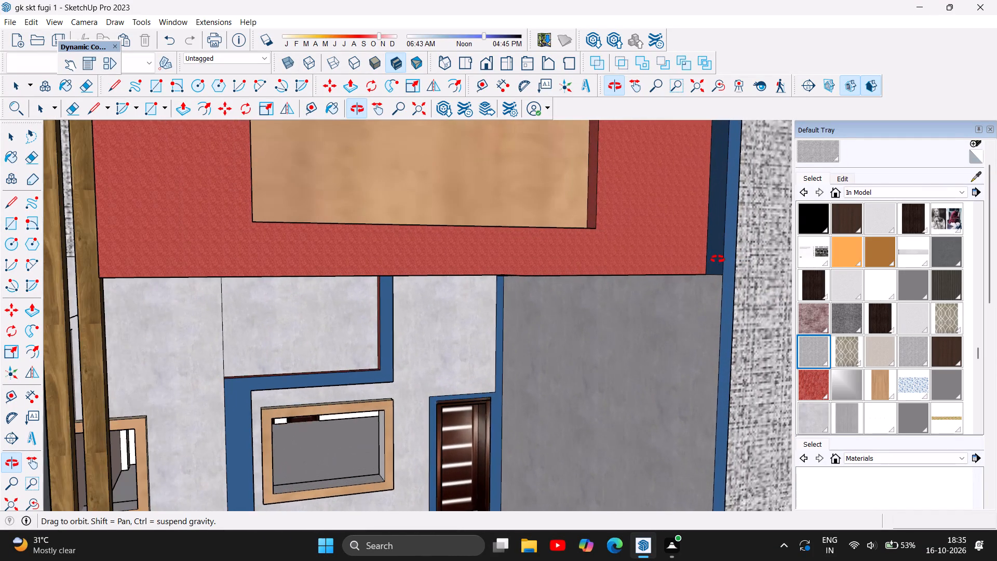
{"action": "scroll", "coordinate": [453, 354], "scroll_direction": "down", "scroll_amount": 11}
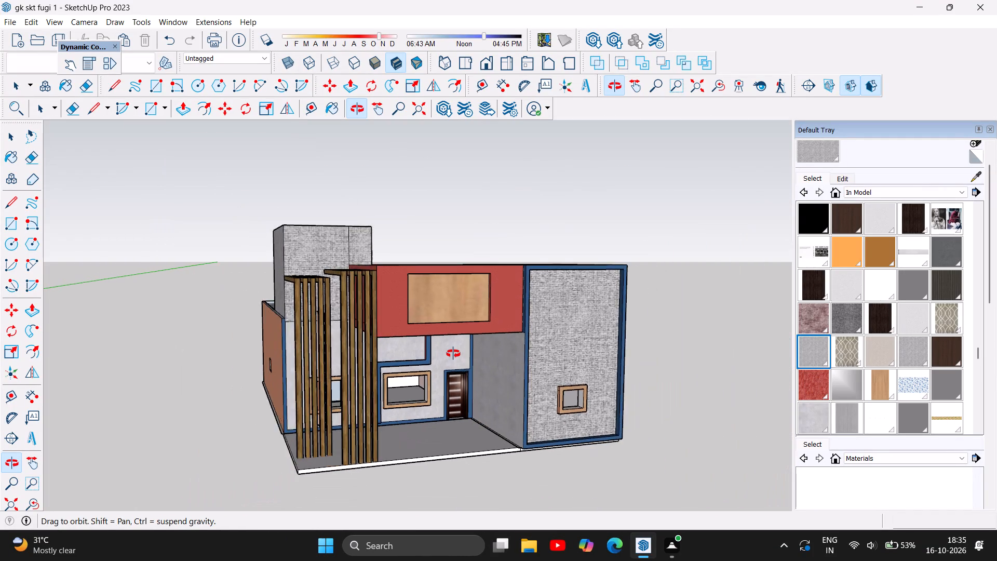
{"action": "scroll", "coordinate": [470, 377], "scroll_direction": "up", "scroll_amount": 5}
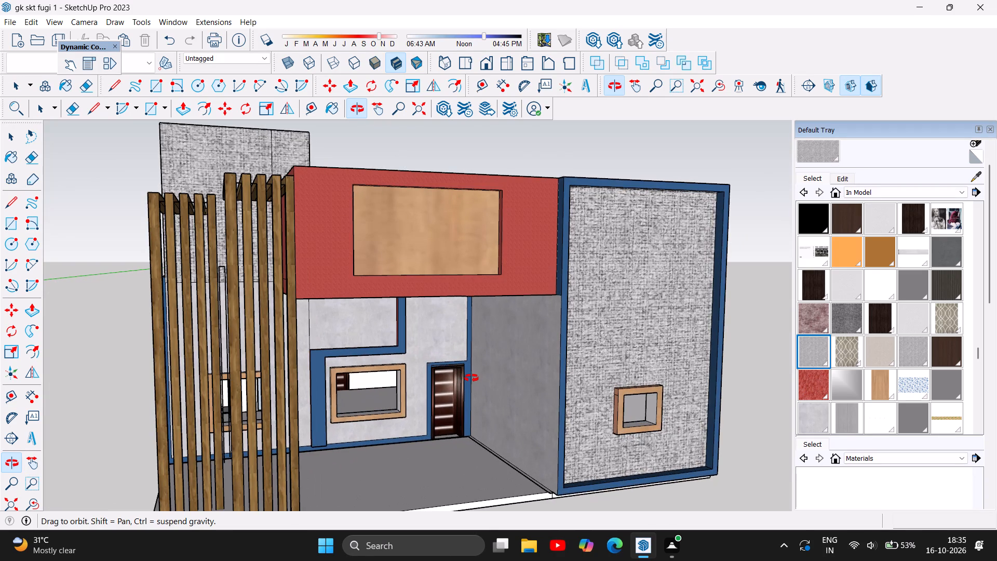
{"action": "scroll", "coordinate": [471, 378], "scroll_direction": "down", "scroll_amount": 5}
{"action": "scroll", "coordinate": [471, 378], "scroll_direction": "up", "scroll_amount": 1}
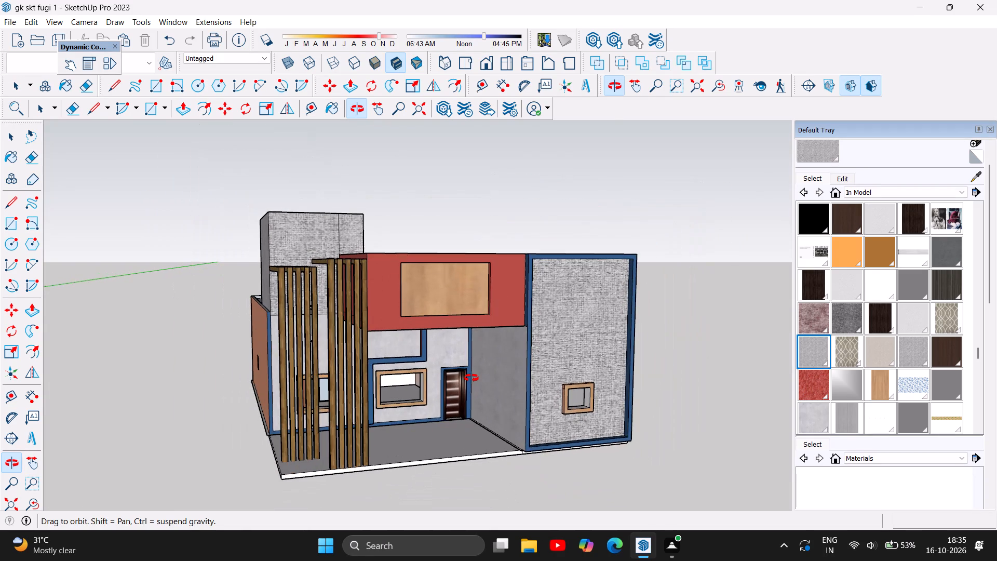
{"action": "scroll", "coordinate": [471, 378], "scroll_direction": "down", "scroll_amount": 6}
{"action": "scroll", "coordinate": [472, 378], "scroll_direction": "up", "scroll_amount": 2}
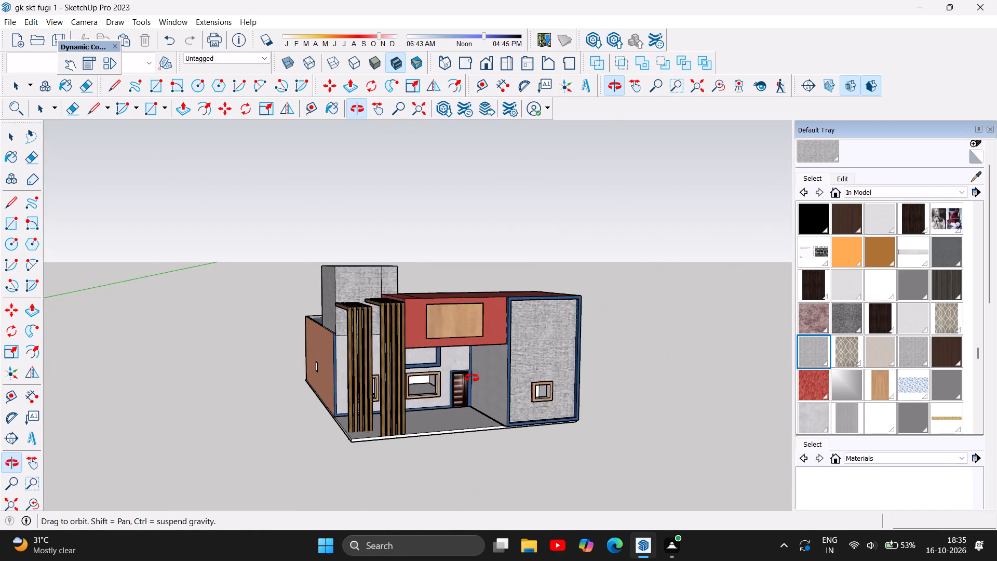
{"action": "scroll", "coordinate": [472, 378], "scroll_direction": "up", "scroll_amount": 6}
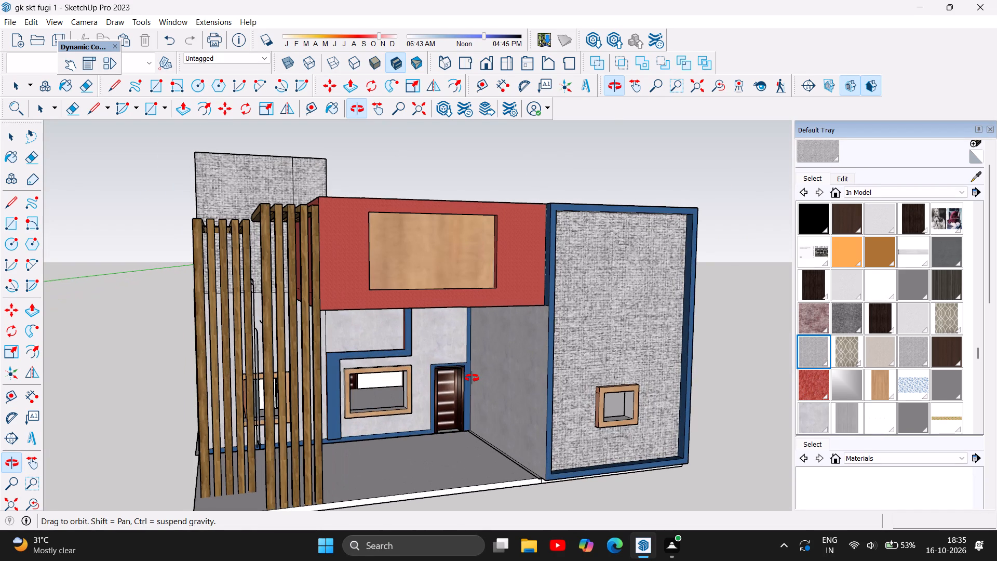
{"action": "scroll", "coordinate": [472, 378], "scroll_direction": "down", "scroll_amount": 7}
{"action": "scroll", "coordinate": [472, 378], "scroll_direction": "up", "scroll_amount": 1}
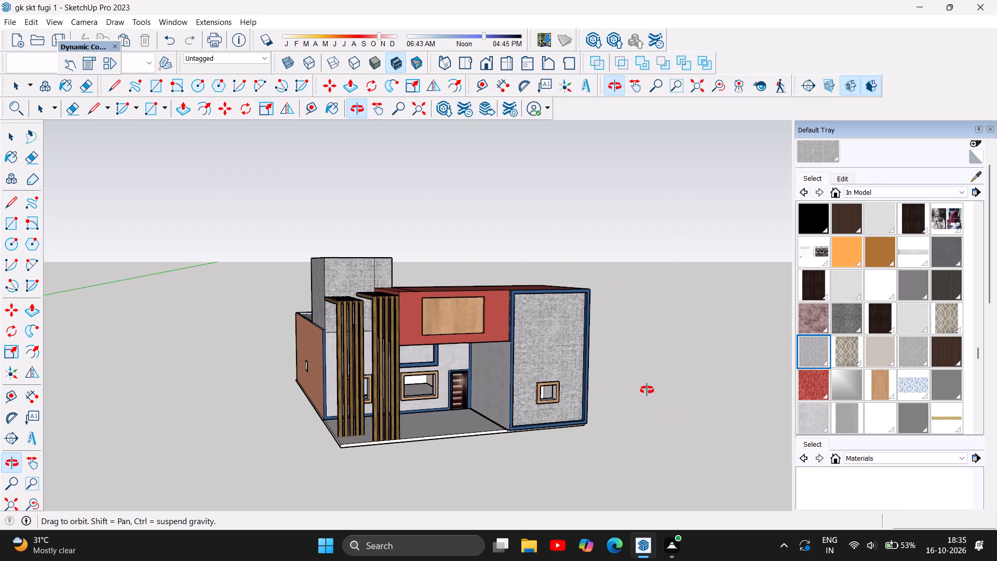
{"action": "scroll", "coordinate": [647, 390], "scroll_direction": "up", "scroll_amount": 7}
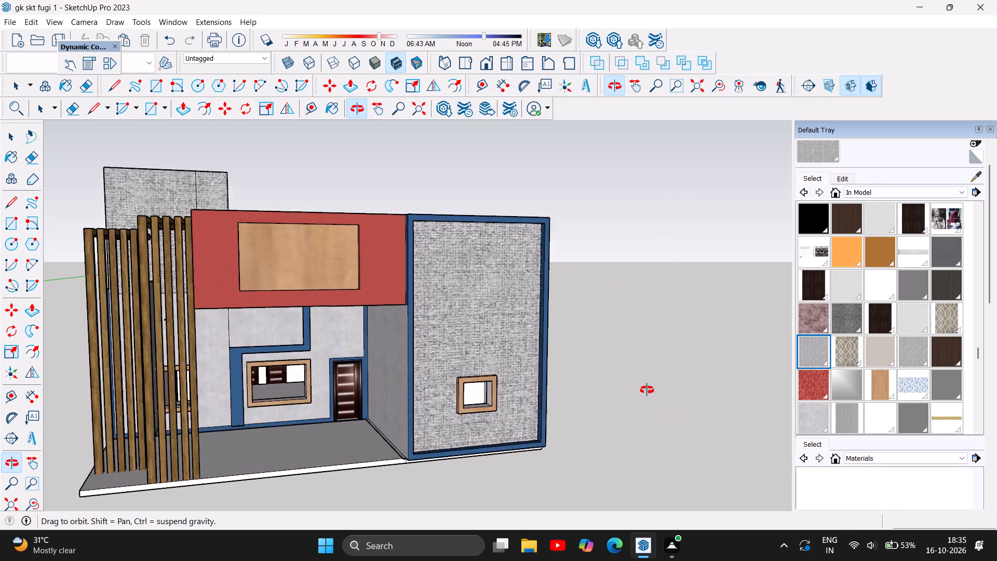
{"action": "scroll", "coordinate": [647, 390], "scroll_direction": "up", "scroll_amount": 2}
{"action": "scroll", "coordinate": [647, 390], "scroll_direction": "down", "scroll_amount": 8}
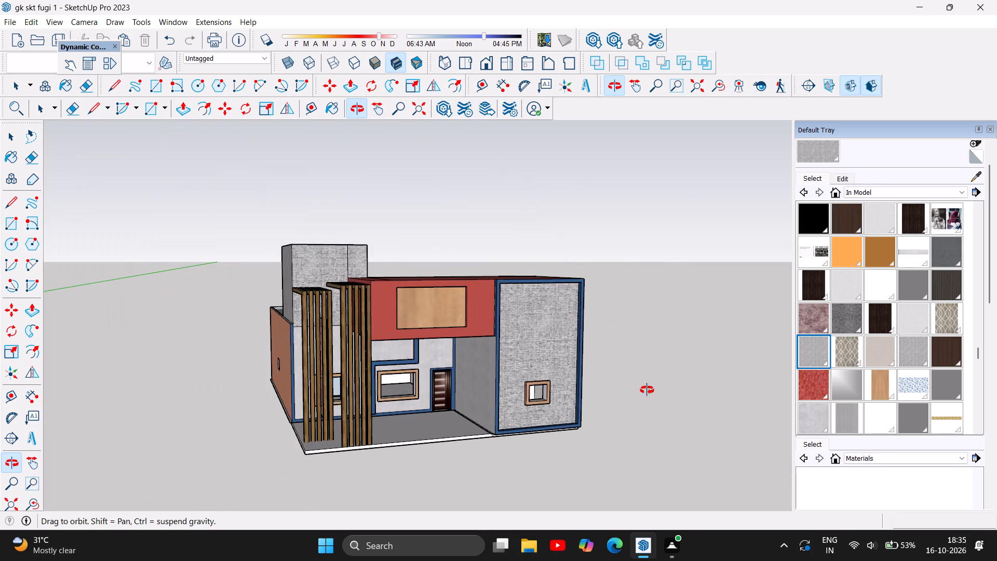
{"action": "scroll", "coordinate": [647, 390], "scroll_direction": "down", "scroll_amount": 1}
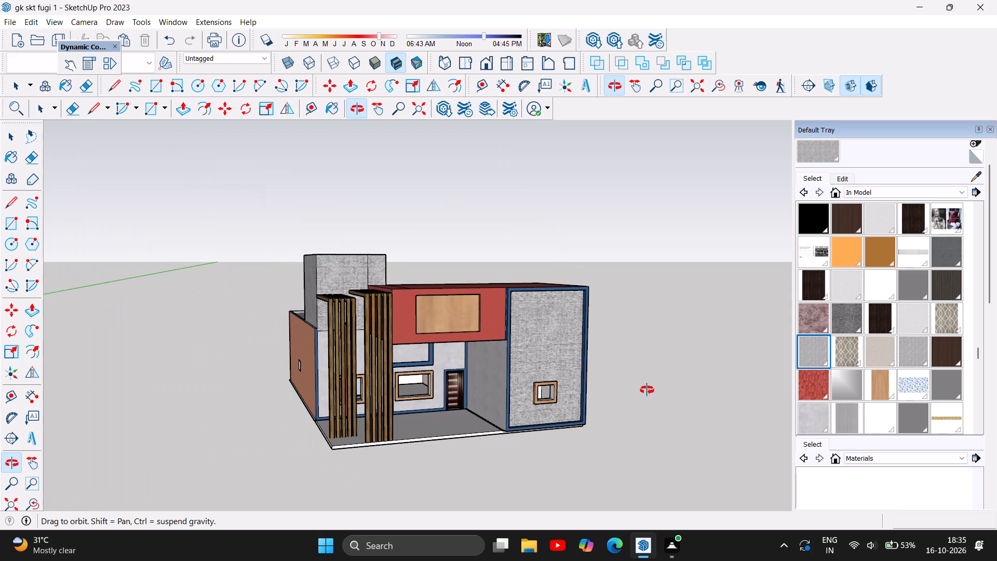
{"action": "scroll", "coordinate": [647, 390], "scroll_direction": "up", "scroll_amount": 4}
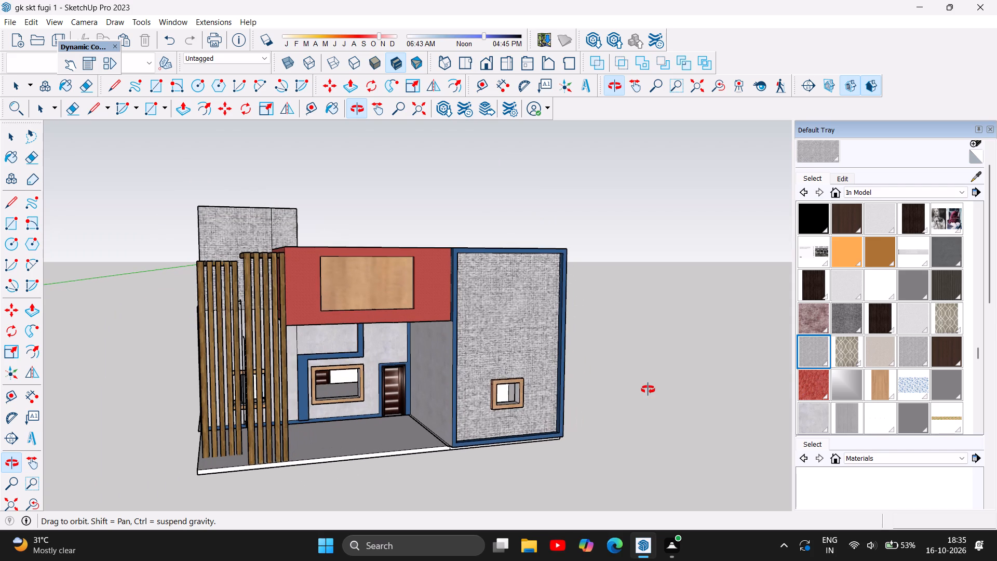
{"action": "scroll", "coordinate": [648, 390], "scroll_direction": "up", "scroll_amount": 2}
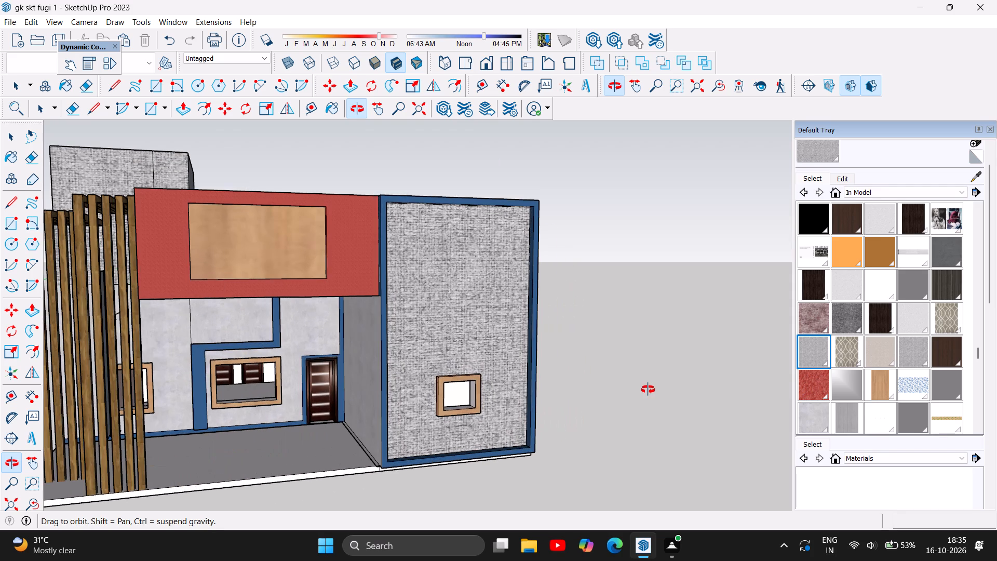
{"action": "scroll", "coordinate": [648, 390], "scroll_direction": "down", "scroll_amount": 3}
{"action": "scroll", "coordinate": [295, 213], "scroll_direction": "up", "scroll_amount": 1}
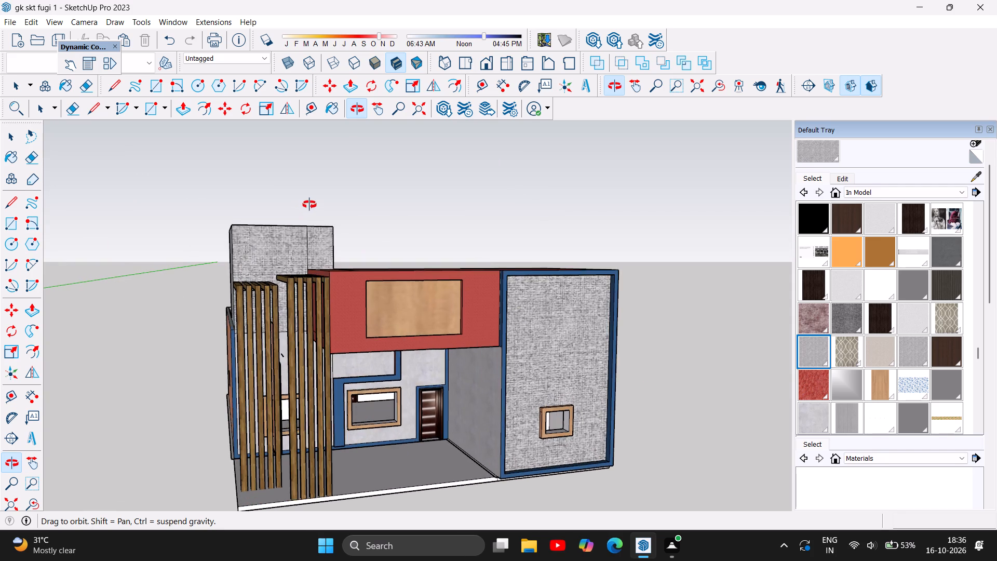
Draw a 12' horizontal line across the grey textured rooftop tower's front face, just below its top edge.
{"action": "scroll", "coordinate": [309, 205], "scroll_direction": "up", "scroll_amount": 5}
{"action": "scroll", "coordinate": [305, 248], "scroll_direction": "up", "scroll_amount": 4}
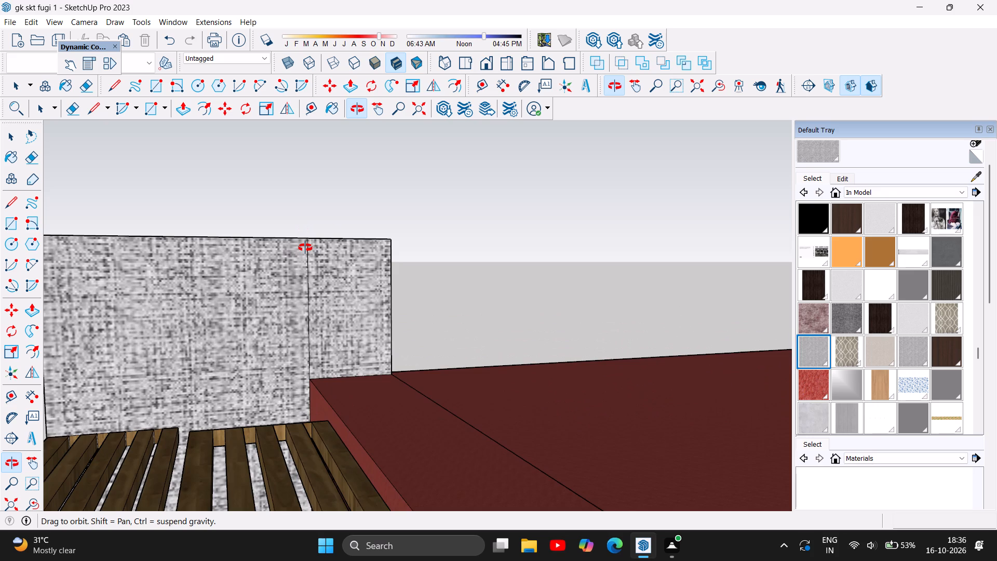
{"action": "scroll", "coordinate": [389, 215], "scroll_direction": "down", "scroll_amount": 2}
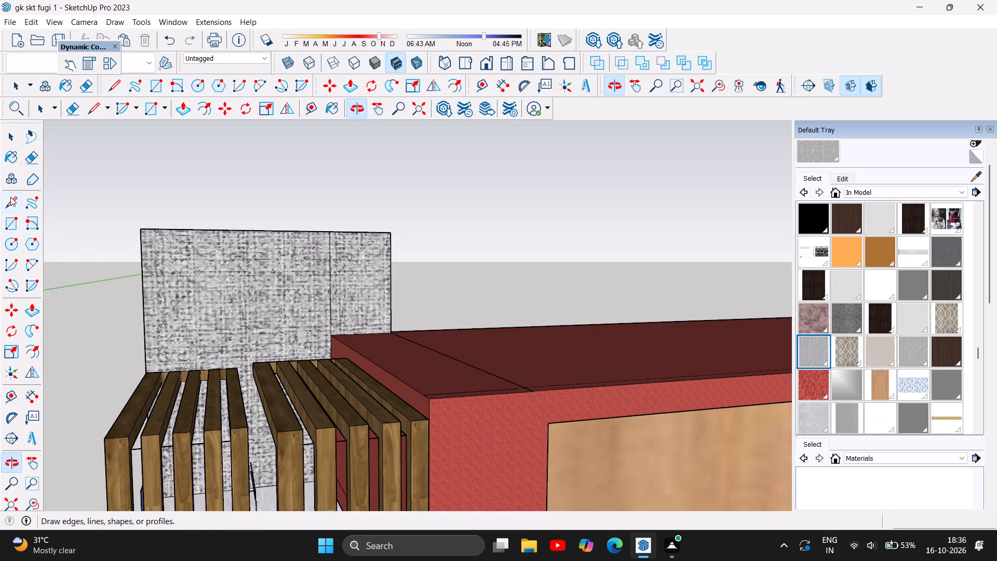
{"action": "left_click", "coordinate": [10, 197]}
{"action": "left_click", "coordinate": [141, 245]}
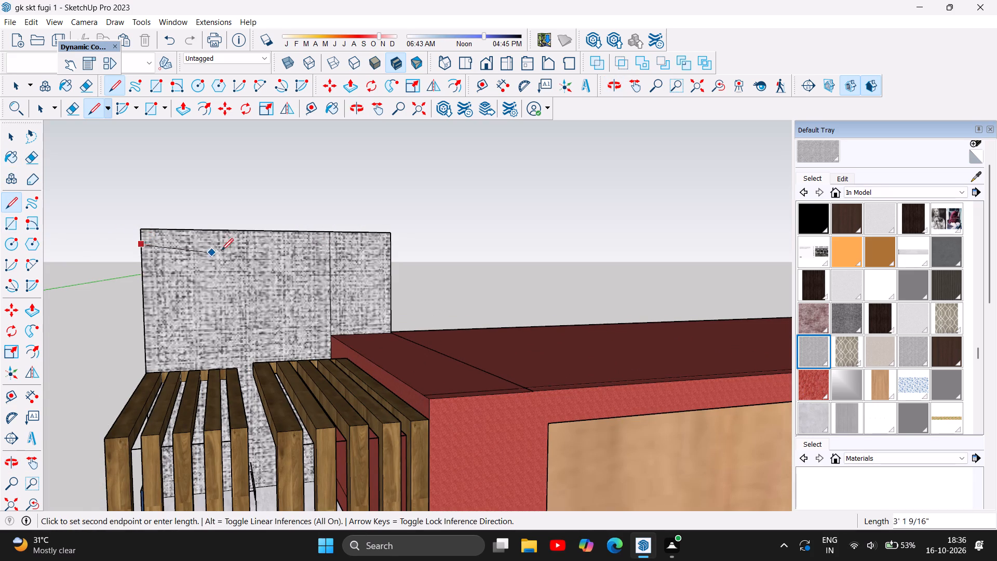
{"action": "left_click", "coordinate": [393, 250]}
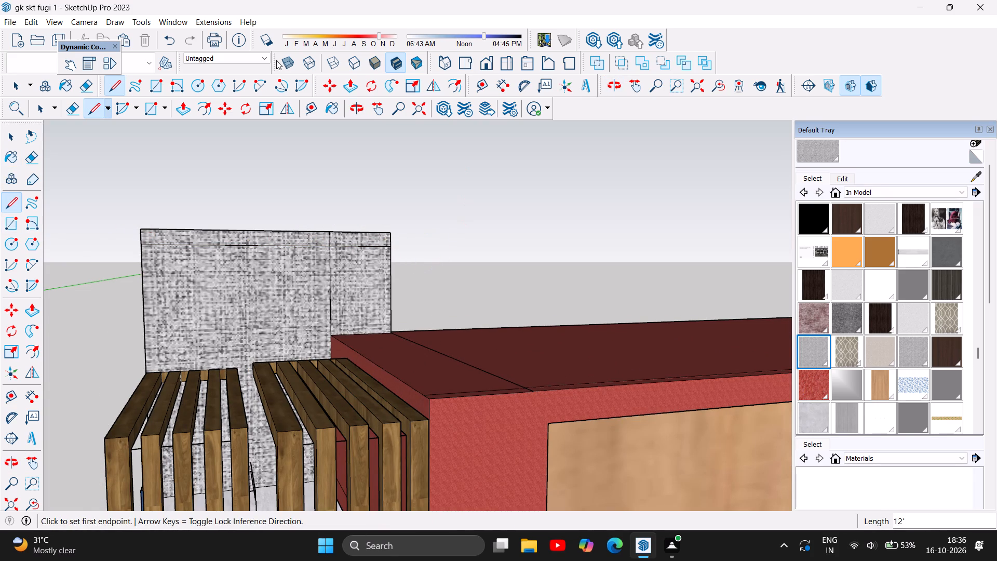
Paint both parts of the narrow strip along the rooftop tower's top edge with the red textured material.
{"action": "left_click", "coordinate": [8, 139]}
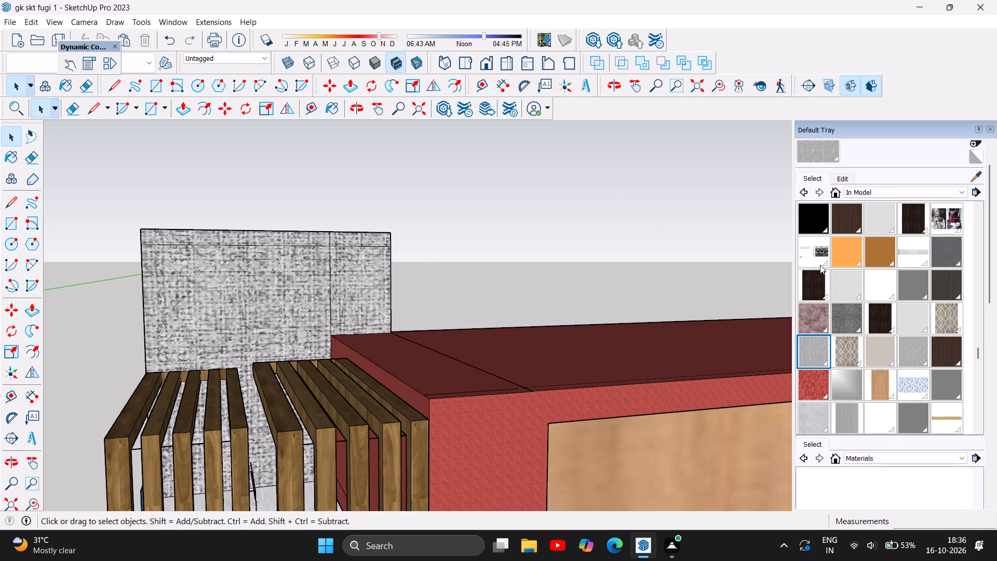
{"action": "left_click", "coordinate": [821, 392]}
{"action": "left_click", "coordinate": [330, 239]}
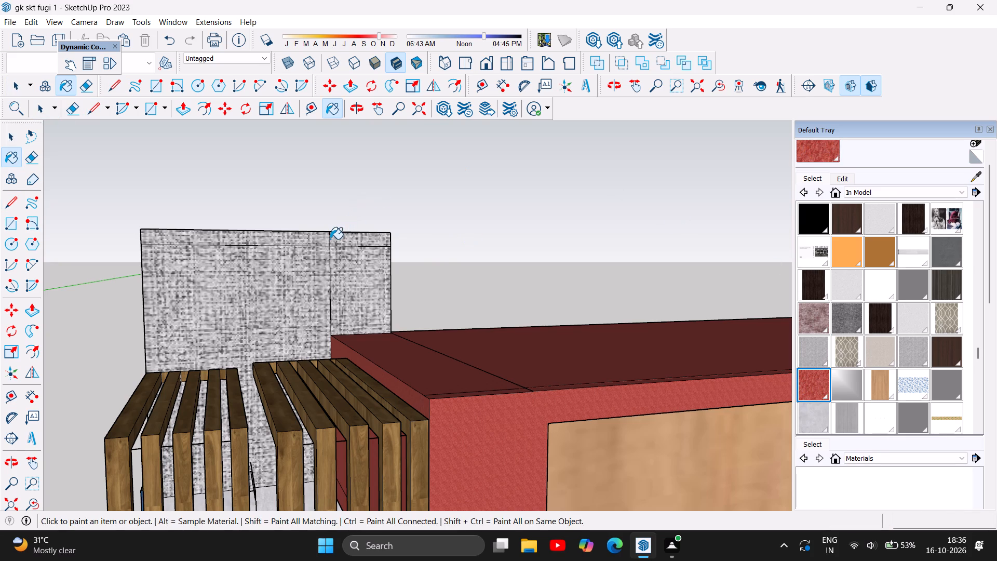
{"action": "left_click", "coordinate": [272, 241]}
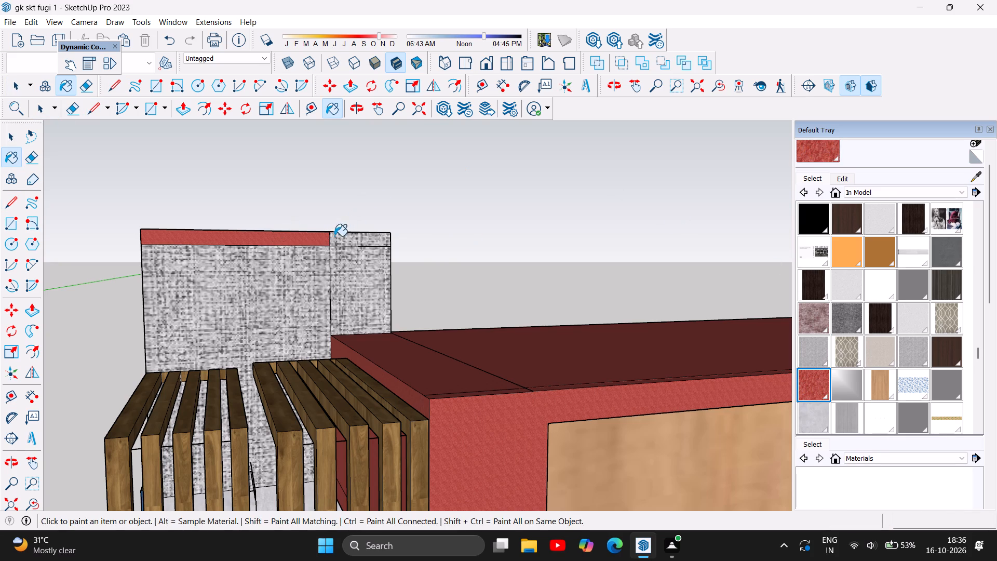
{"action": "left_click", "coordinate": [347, 244]}
Draw a vertical line about 4' 6 5/8" long from the red band to the roof, just inside the rooftop tower's edge nearest the red roof.
{"action": "scroll", "coordinate": [298, 208], "scroll_direction": "down", "scroll_amount": 4}
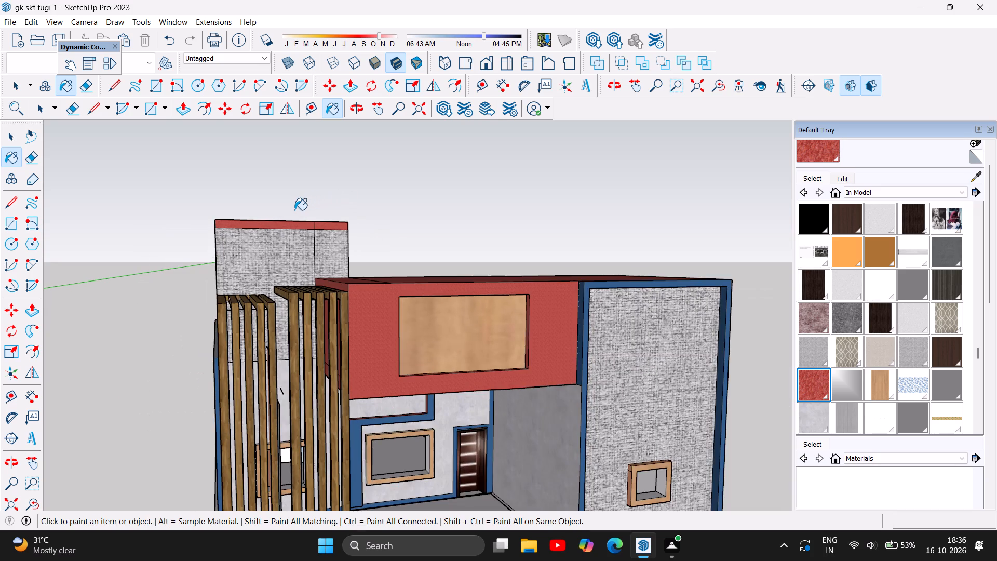
{"action": "scroll", "coordinate": [294, 210], "scroll_direction": "down", "scroll_amount": 4}
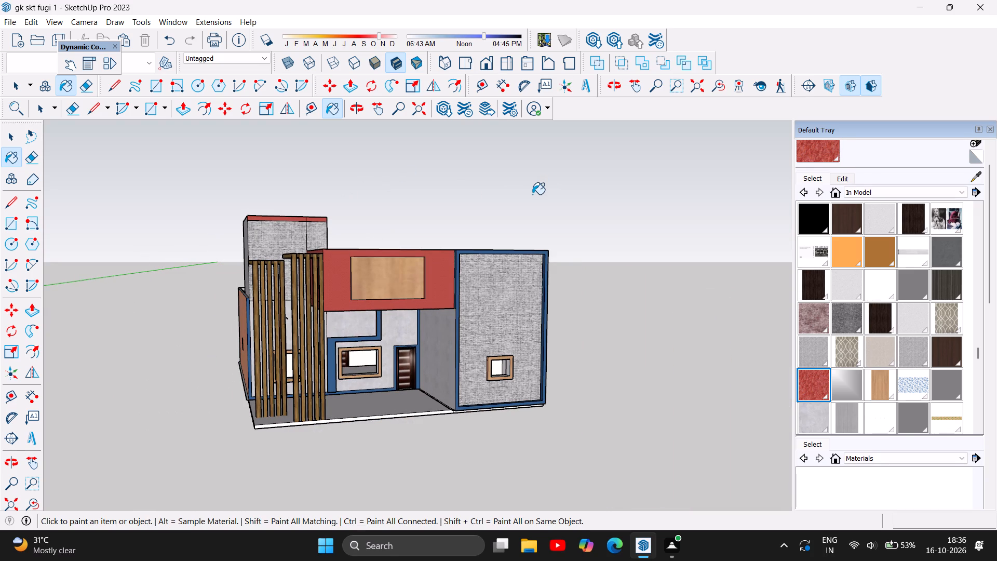
{"action": "scroll", "coordinate": [393, 210], "scroll_direction": "up", "scroll_amount": 3}
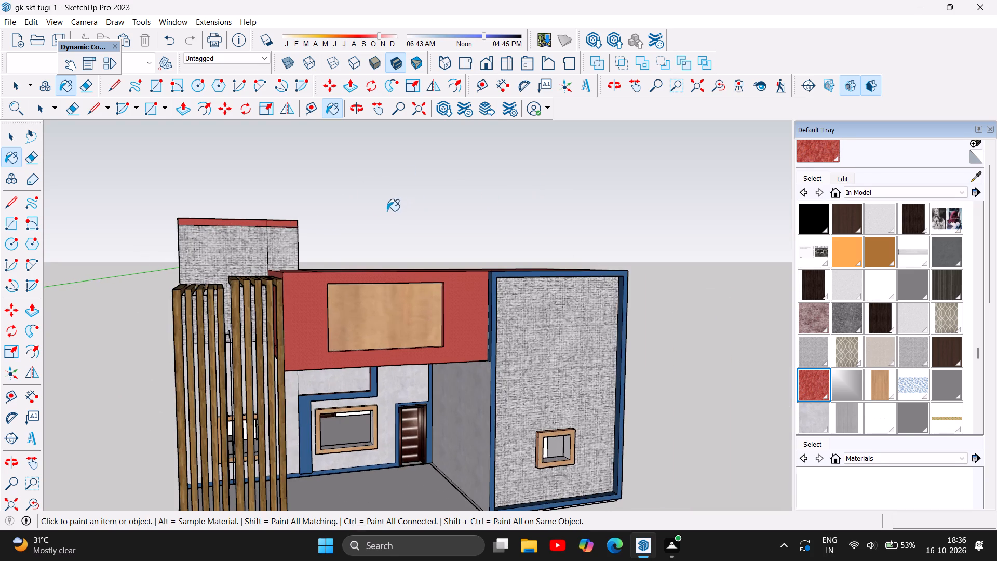
{"action": "scroll", "coordinate": [293, 232], "scroll_direction": "up", "scroll_amount": 6}
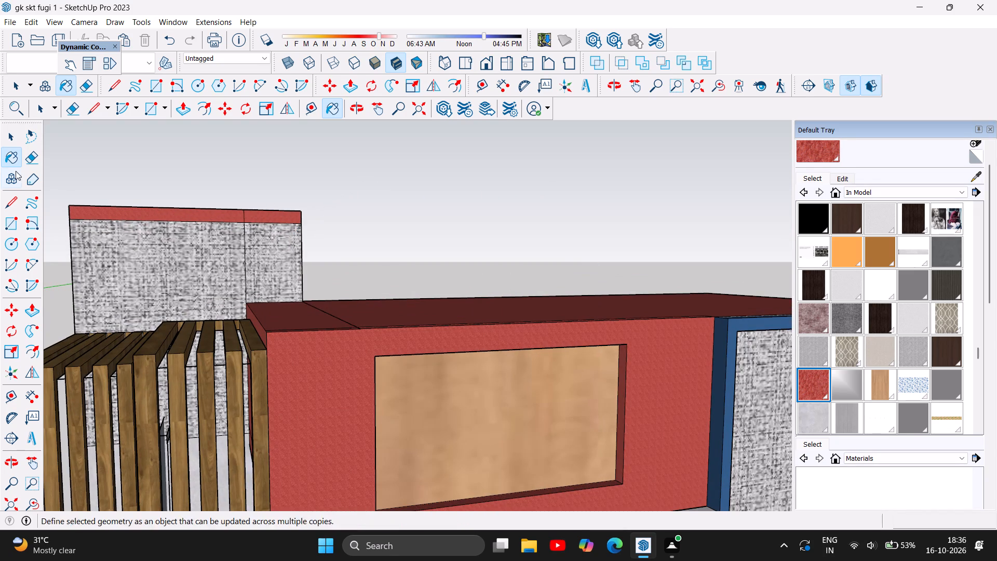
{"action": "left_click", "coordinate": [10, 206]}
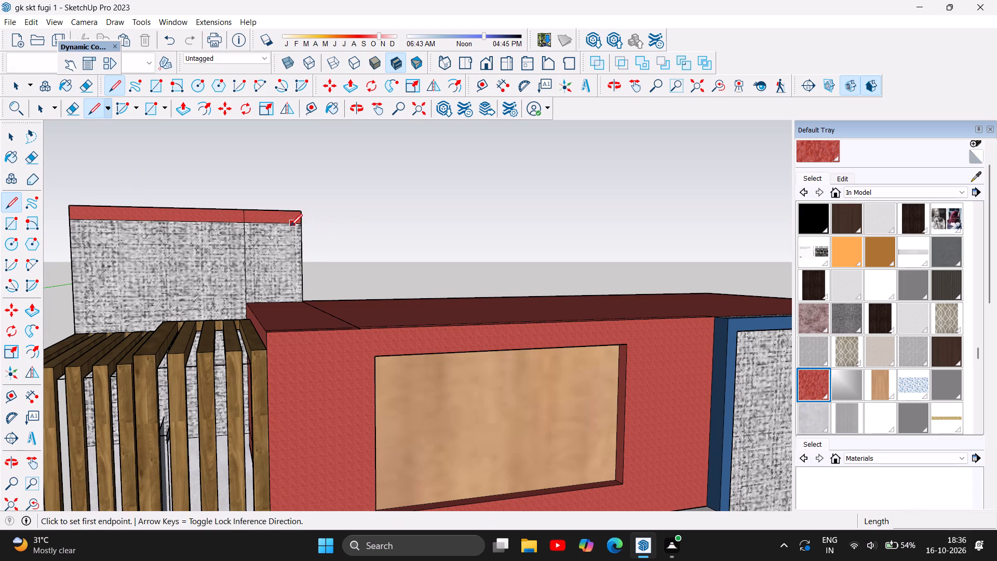
{"action": "left_click", "coordinate": [290, 225]}
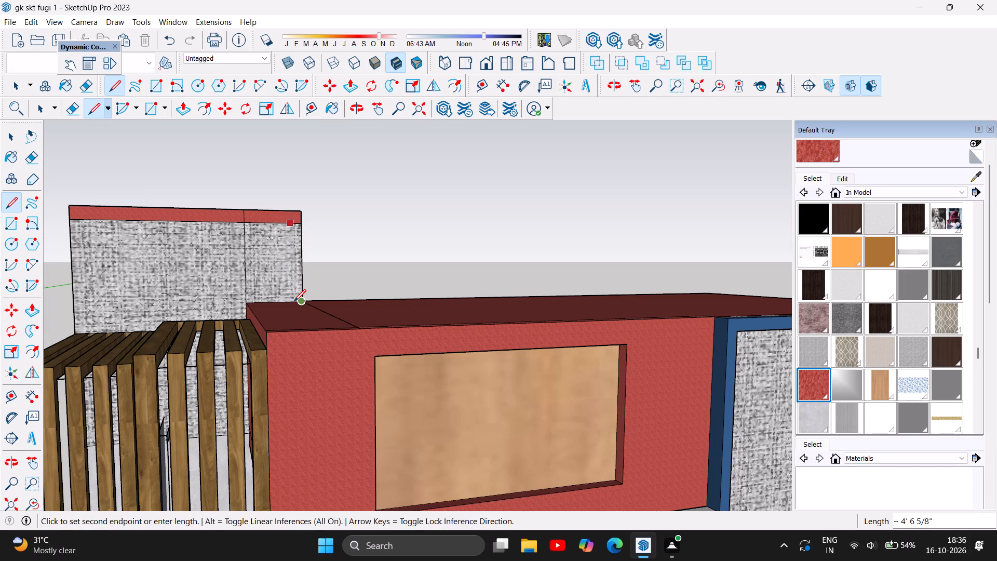
{"action": "left_click", "coordinate": [294, 301]}
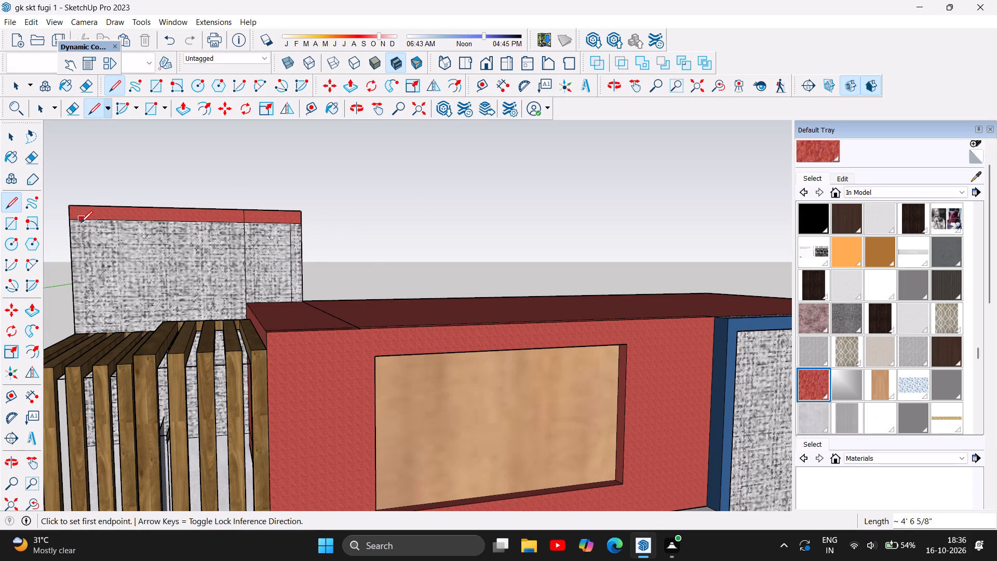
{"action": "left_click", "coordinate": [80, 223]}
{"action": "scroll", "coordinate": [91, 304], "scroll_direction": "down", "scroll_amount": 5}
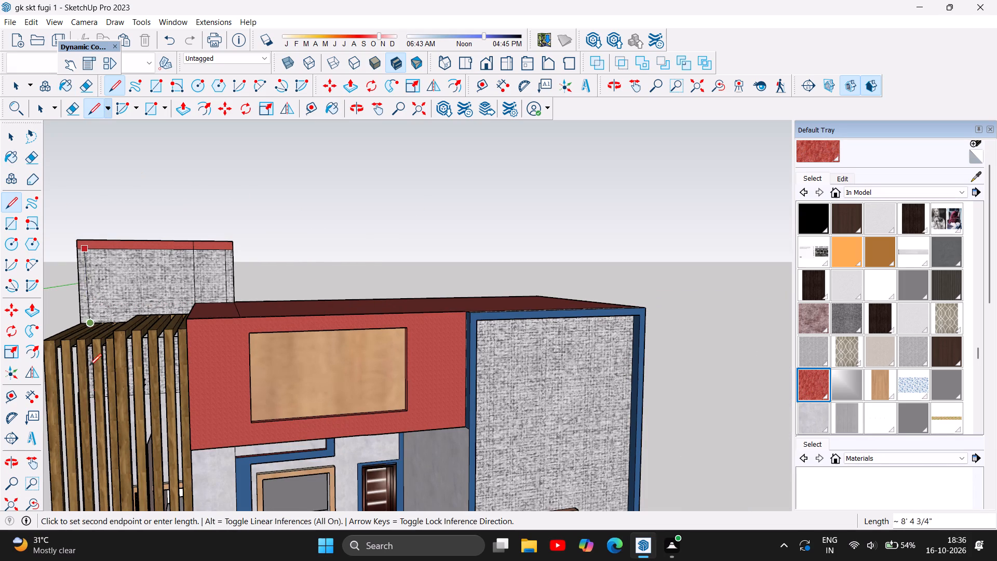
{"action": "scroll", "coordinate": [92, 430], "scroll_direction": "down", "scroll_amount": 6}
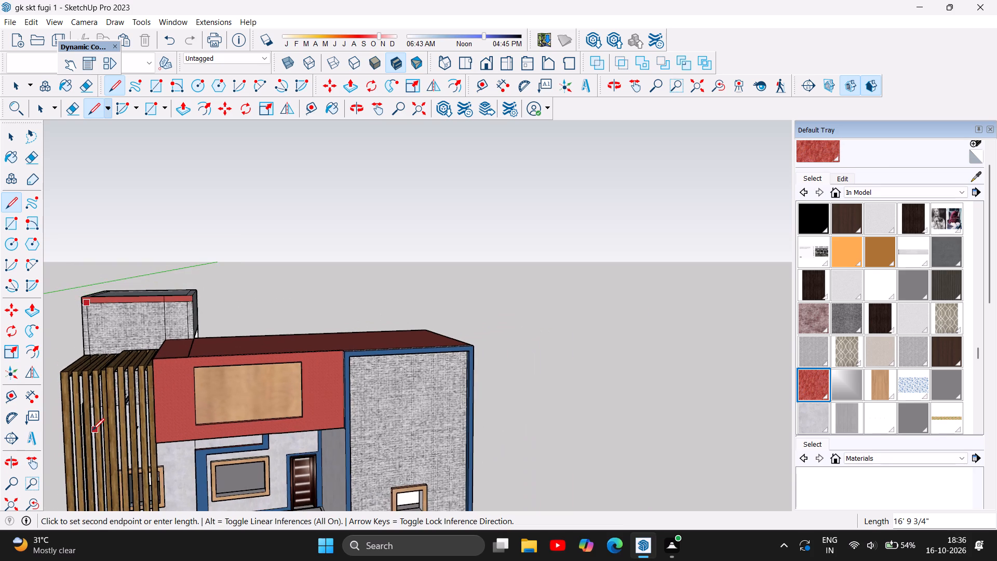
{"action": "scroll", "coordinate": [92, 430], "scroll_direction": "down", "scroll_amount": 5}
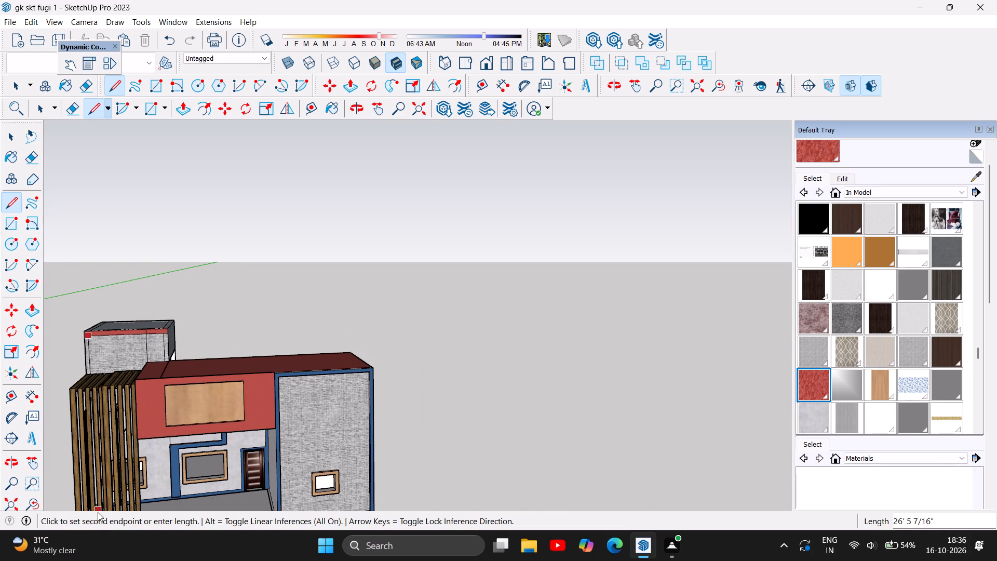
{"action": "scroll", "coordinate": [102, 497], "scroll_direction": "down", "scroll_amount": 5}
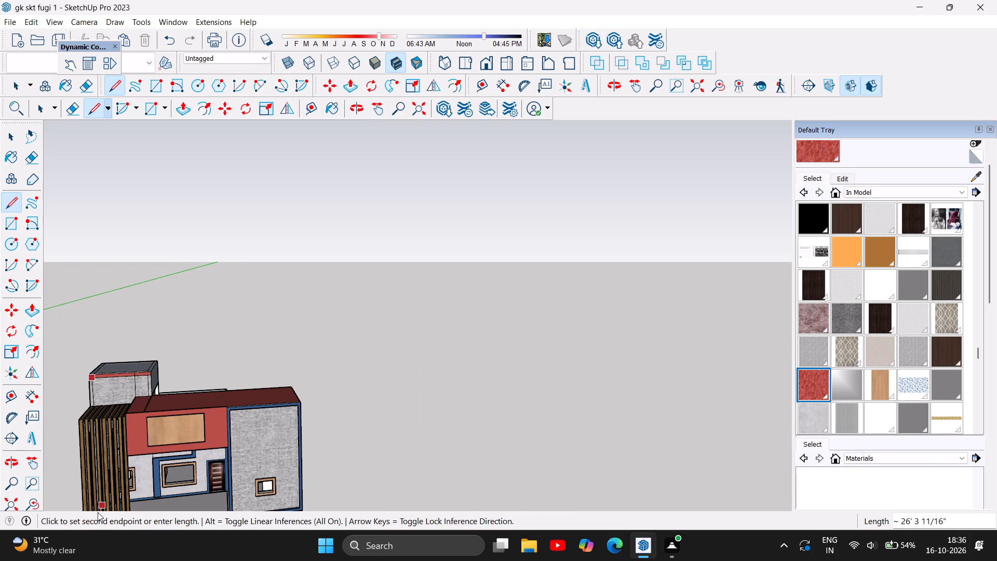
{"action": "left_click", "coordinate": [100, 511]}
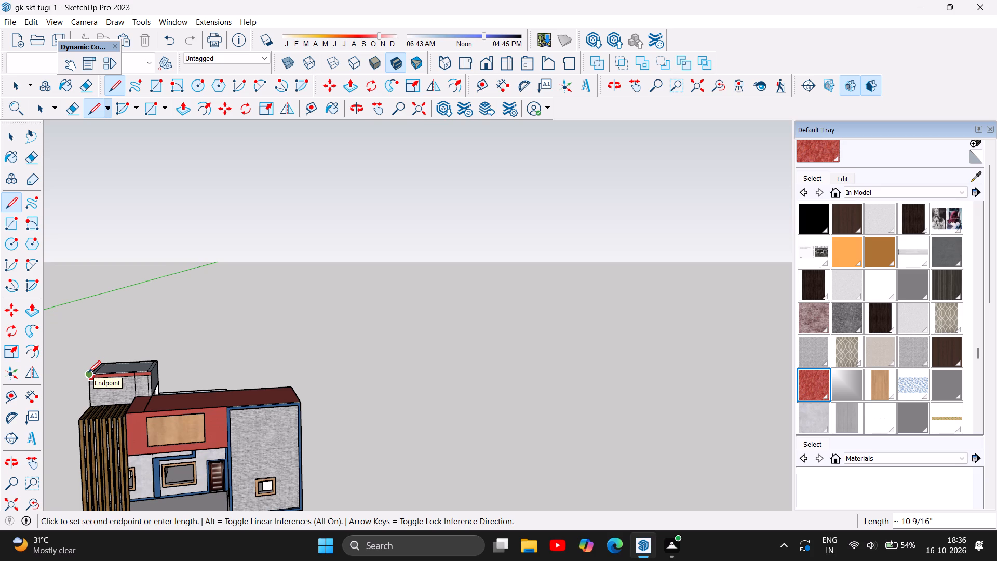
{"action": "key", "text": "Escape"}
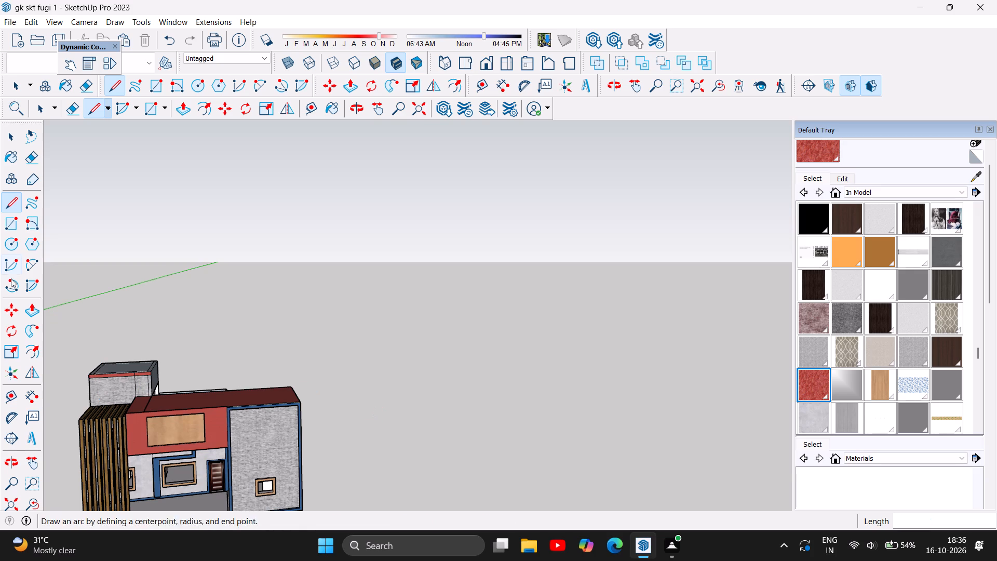
Paint the narrow vertical strip along the rooftop tower's front edge nearest the red roof with the red textured material.
{"action": "scroll", "coordinate": [92, 365], "scroll_direction": "up", "scroll_amount": 11}
{"action": "scroll", "coordinate": [132, 378], "scroll_direction": "up", "scroll_amount": 5}
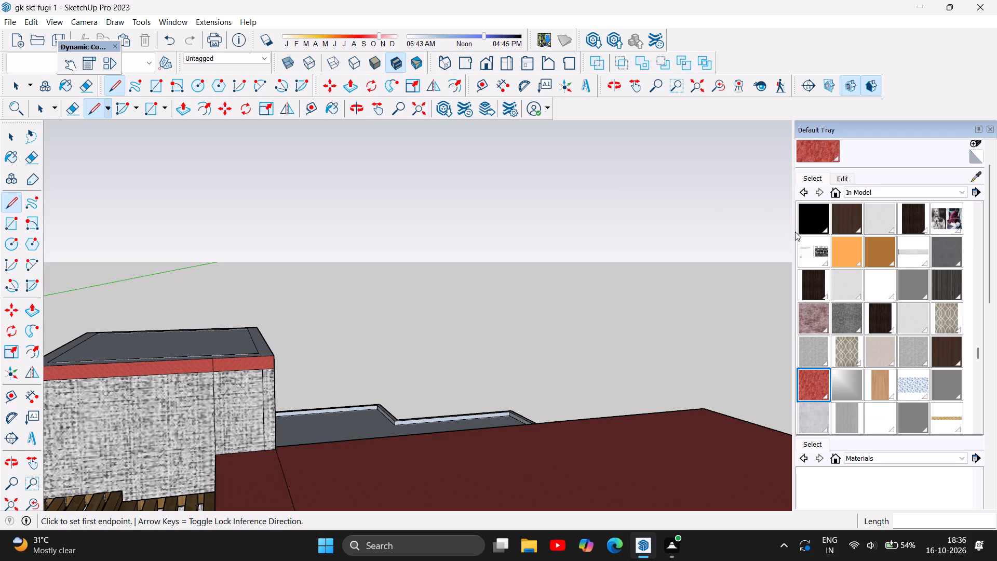
{"action": "left_click", "coordinate": [823, 393]}
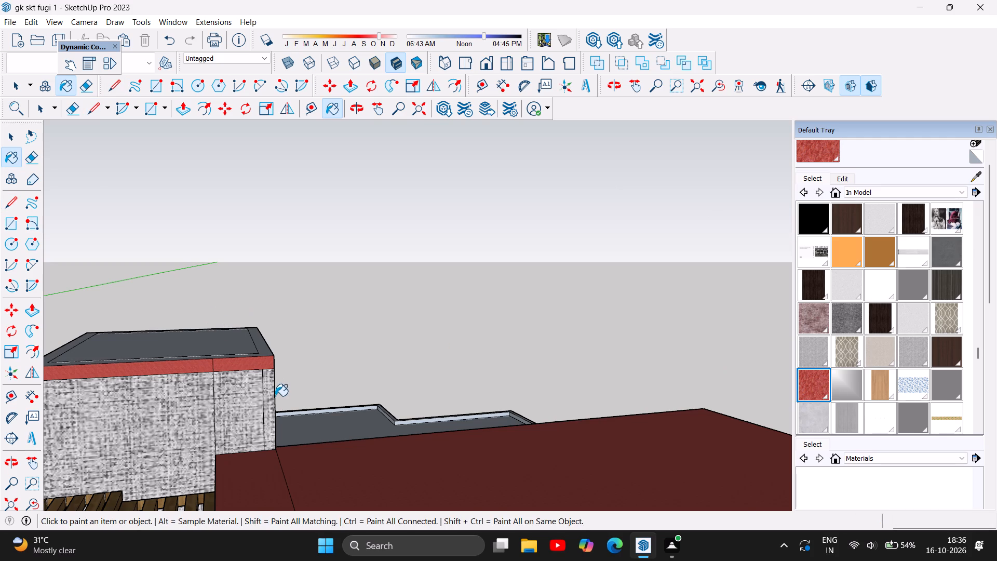
{"action": "left_click", "coordinate": [272, 398]}
{"action": "scroll", "coordinate": [357, 295], "scroll_direction": "down", "scroll_amount": 5}
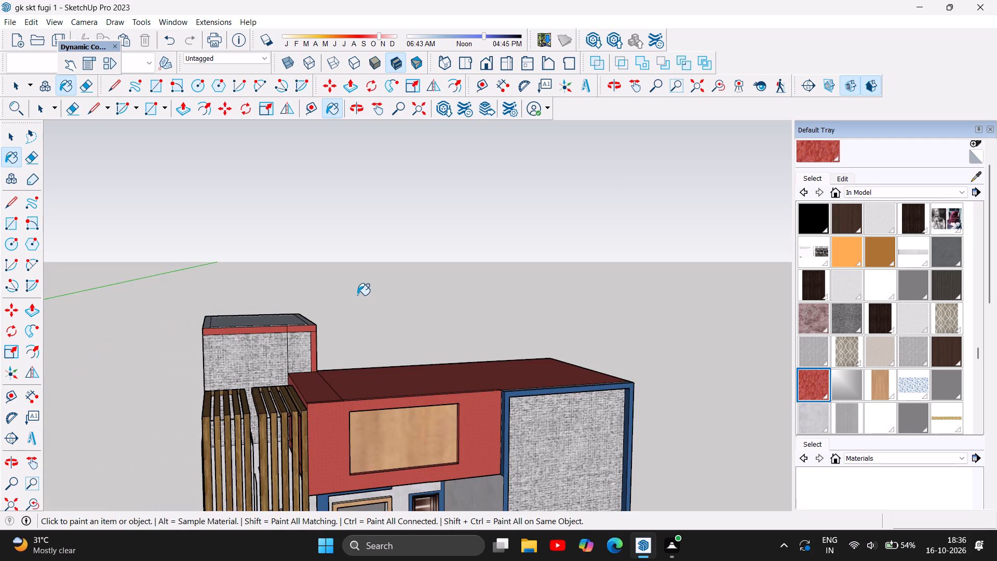
{"action": "scroll", "coordinate": [357, 295], "scroll_direction": "down", "scroll_amount": 6}
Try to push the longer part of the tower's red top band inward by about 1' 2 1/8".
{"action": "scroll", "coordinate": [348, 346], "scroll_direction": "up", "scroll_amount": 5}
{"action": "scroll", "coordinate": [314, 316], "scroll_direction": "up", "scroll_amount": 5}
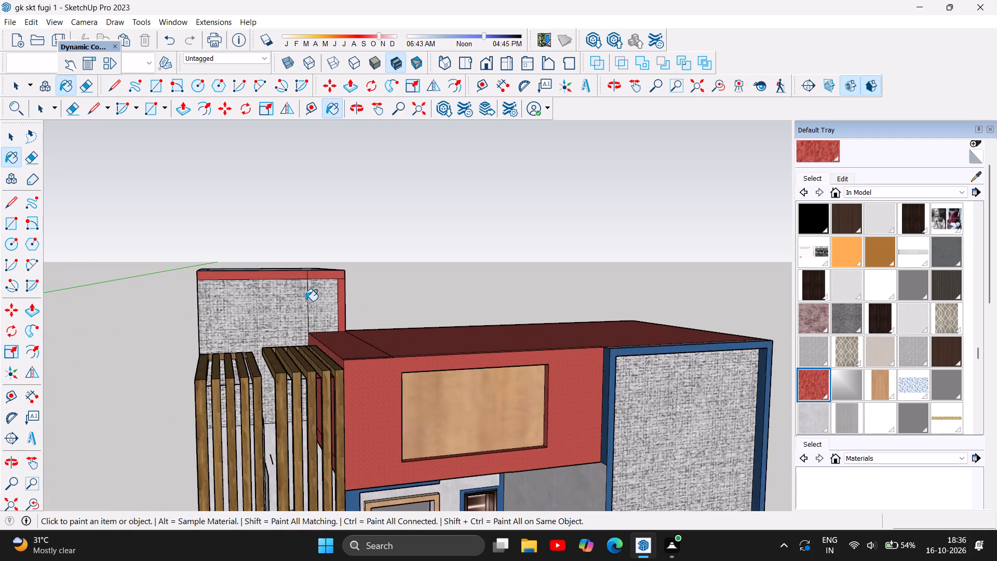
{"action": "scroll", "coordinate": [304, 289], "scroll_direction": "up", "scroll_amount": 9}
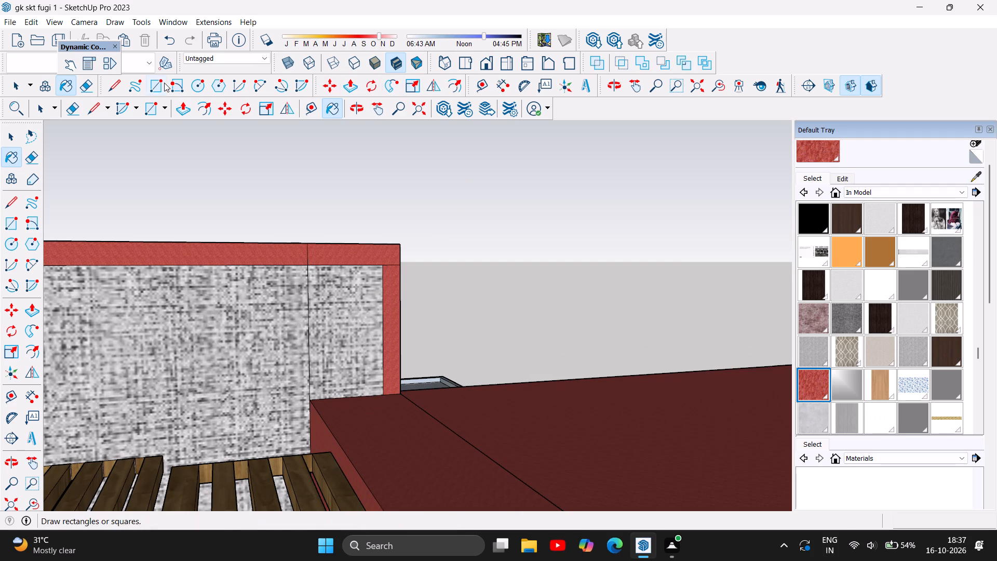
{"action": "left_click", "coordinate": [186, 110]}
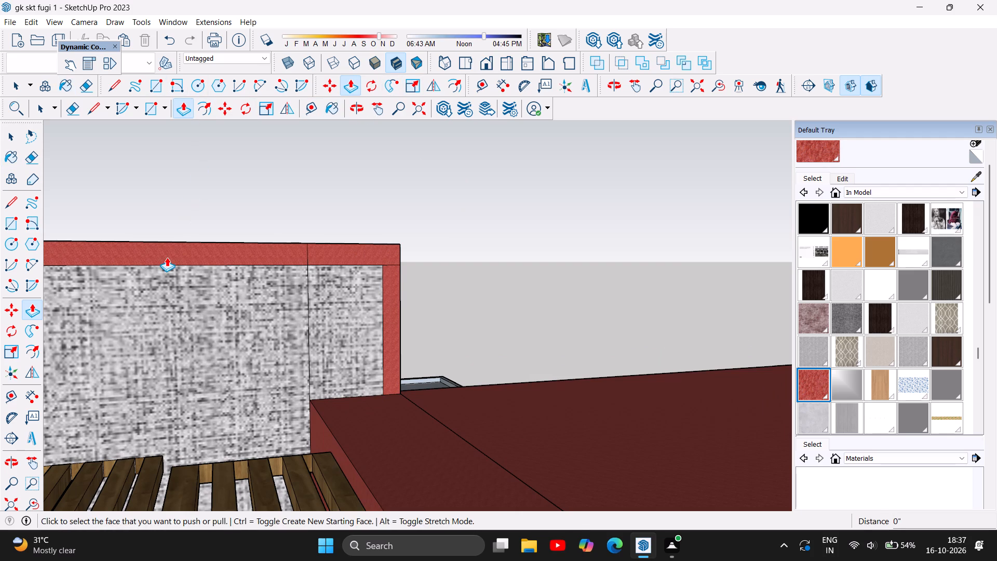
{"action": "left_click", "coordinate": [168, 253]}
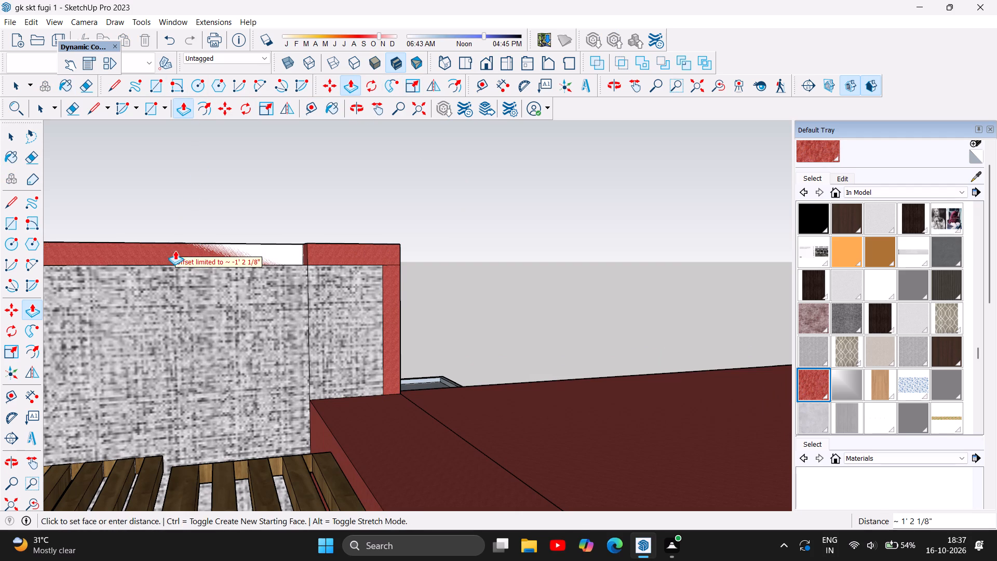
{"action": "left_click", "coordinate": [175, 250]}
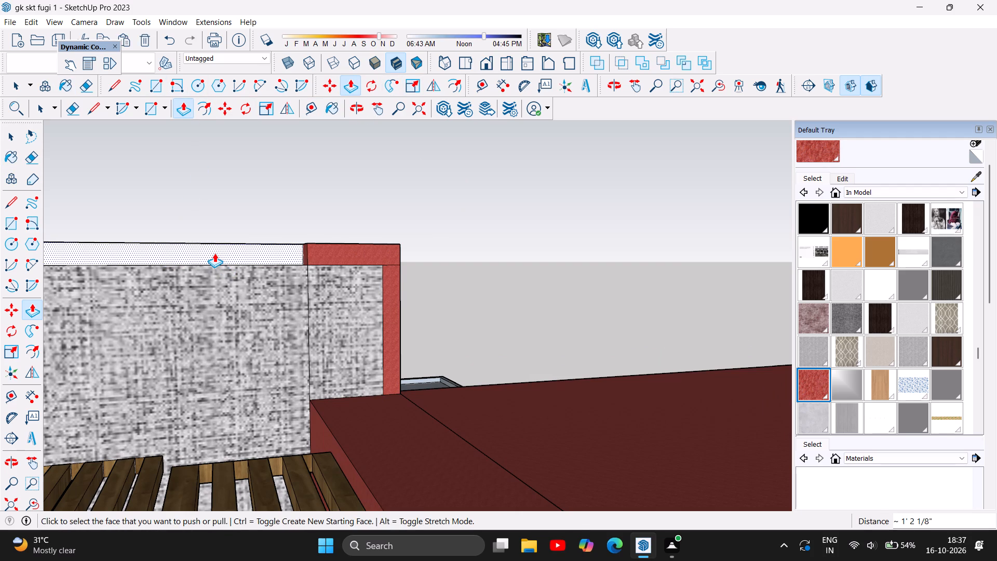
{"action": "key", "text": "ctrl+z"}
Pull both parts of the tower's red top band and the red vertical strip outward by 2' 7 9/16".
{"action": "left_click", "coordinate": [219, 243]}
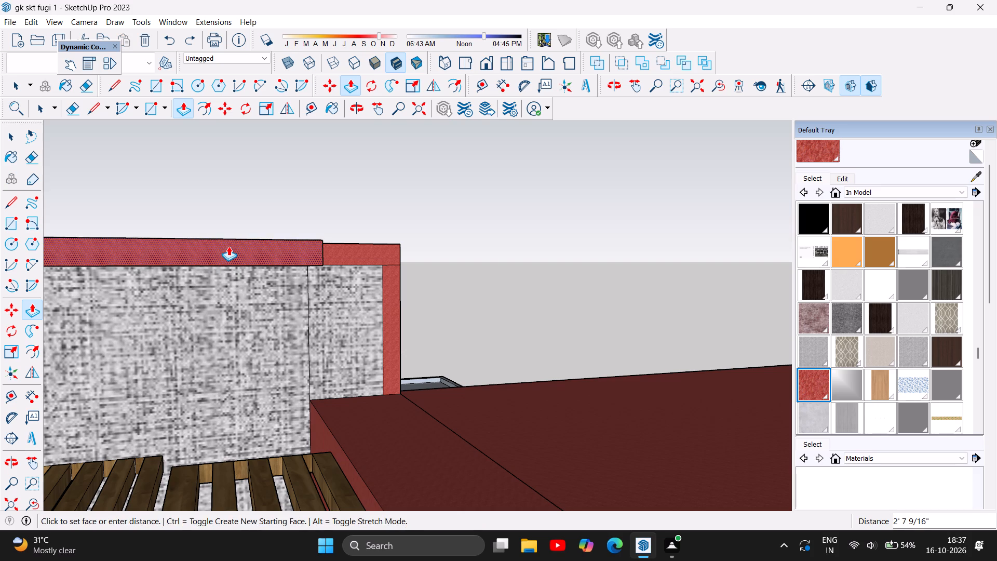
{"action": "left_click", "coordinate": [228, 246]}
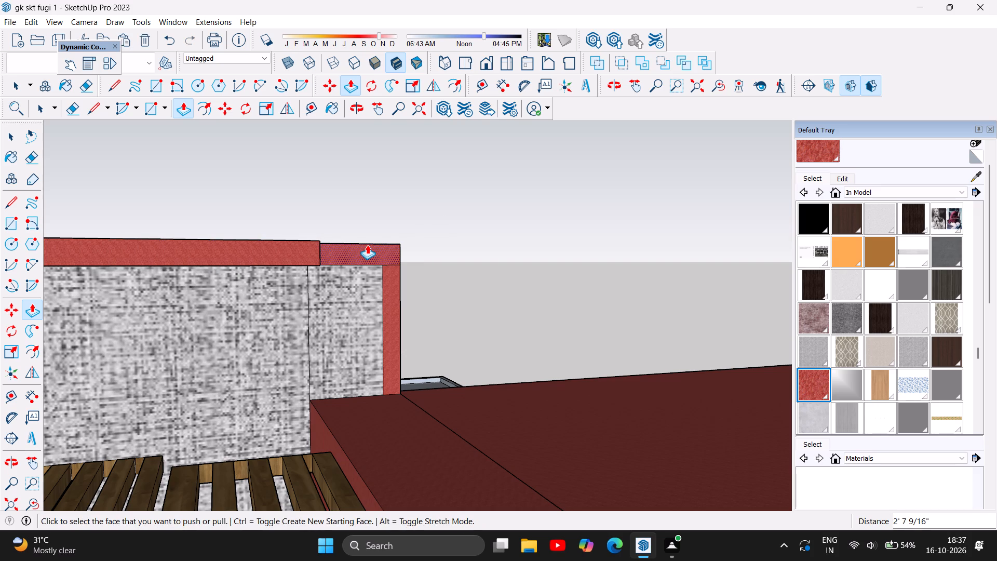
{"action": "left_click", "coordinate": [367, 245]}
{"action": "left_click", "coordinate": [405, 252]}
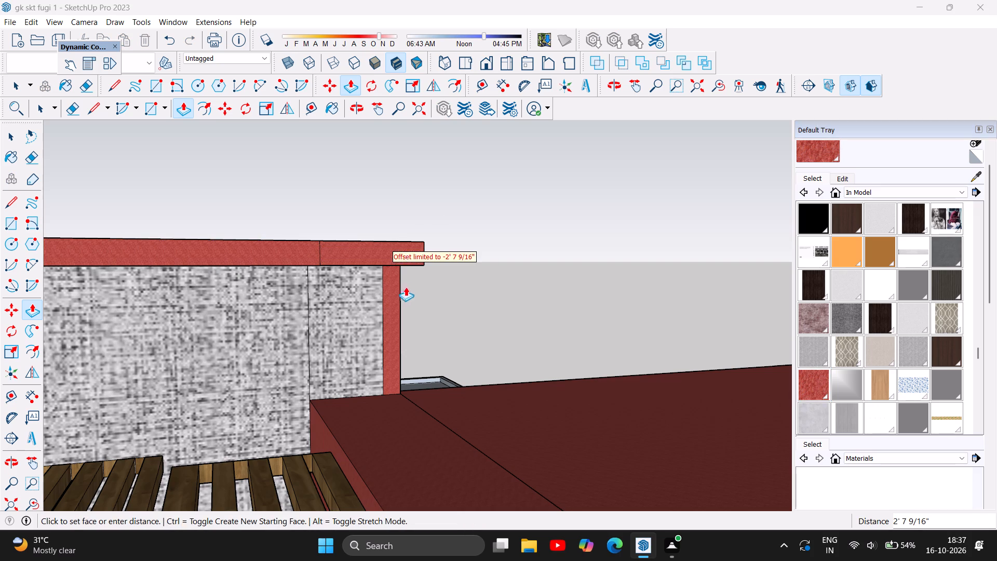
{"action": "left_click", "coordinate": [410, 262]}
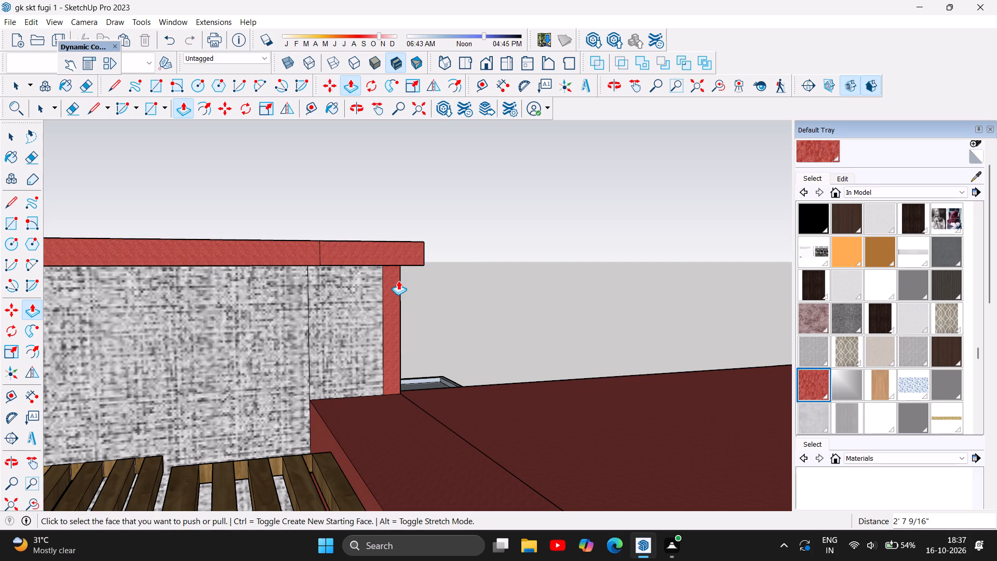
{"action": "left_click", "coordinate": [394, 287]}
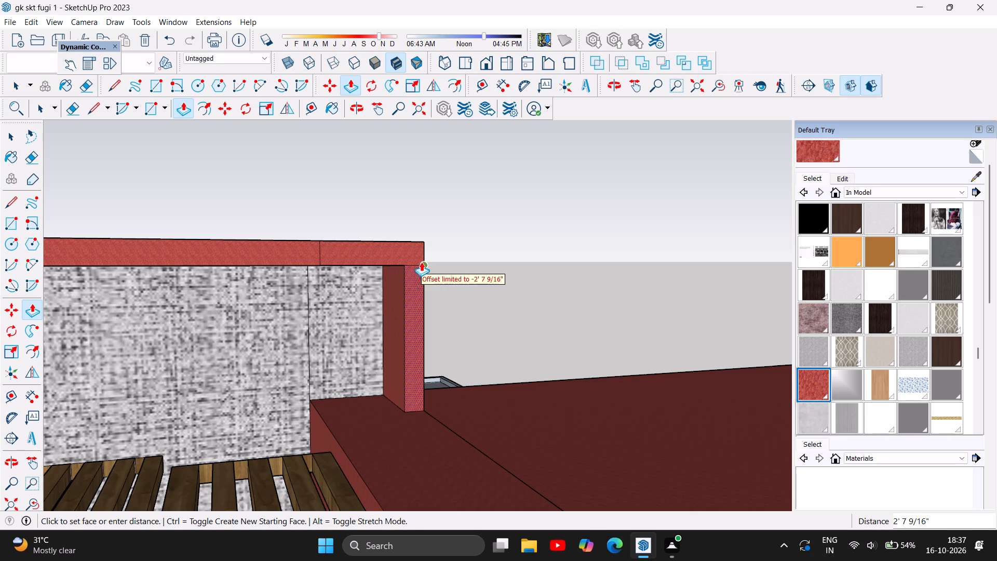
{"action": "left_click", "coordinate": [421, 262]}
Examine the rooftop tower's projecting red frame from near and far against the rest of the facade.
{"action": "scroll", "coordinate": [471, 251], "scroll_direction": "down", "scroll_amount": 7}
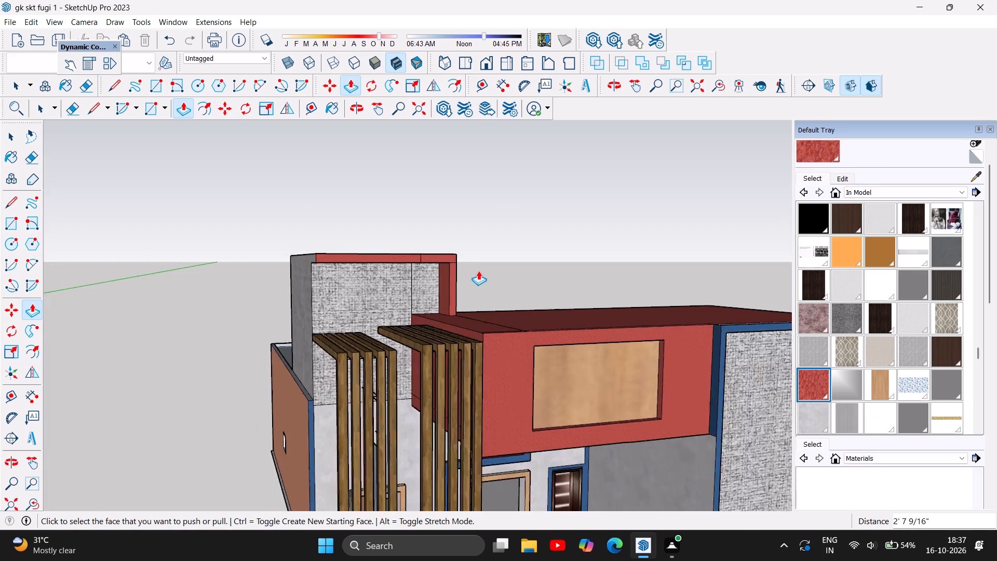
{"action": "scroll", "coordinate": [478, 271], "scroll_direction": "down", "scroll_amount": 3}
{"action": "scroll", "coordinate": [490, 240], "scroll_direction": "up", "scroll_amount": 9}
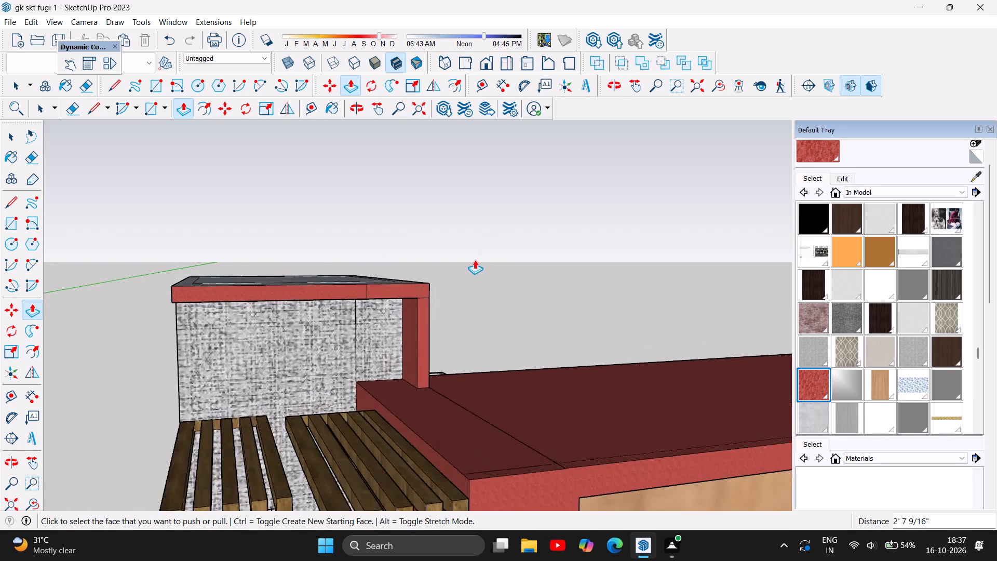
{"action": "scroll", "coordinate": [475, 260], "scroll_direction": "up", "scroll_amount": 1}
{"action": "scroll", "coordinate": [432, 272], "scroll_direction": "up", "scroll_amount": 3}
{"action": "scroll", "coordinate": [431, 271], "scroll_direction": "down", "scroll_amount": 9}
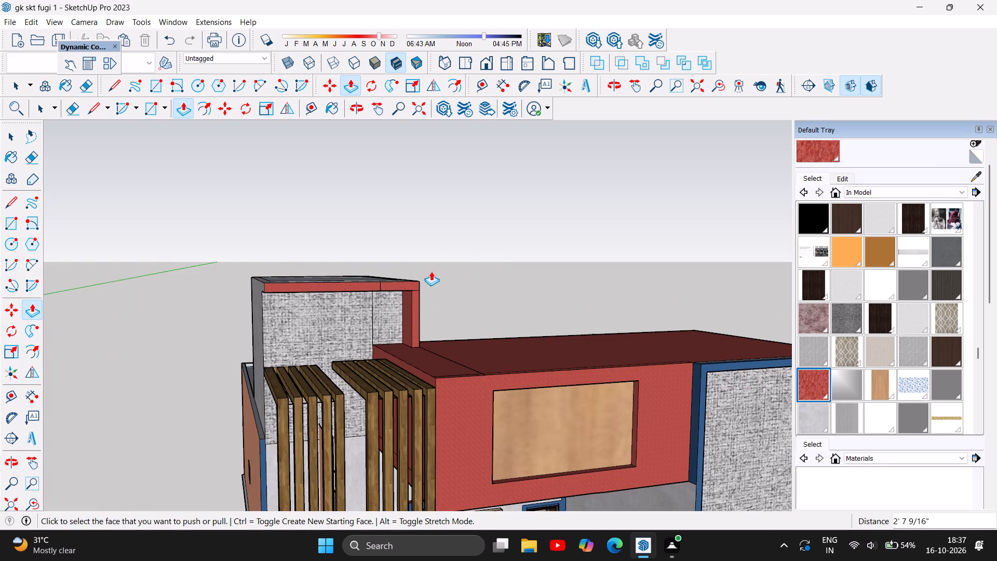
{"action": "scroll", "coordinate": [465, 301], "scroll_direction": "up", "scroll_amount": 4}
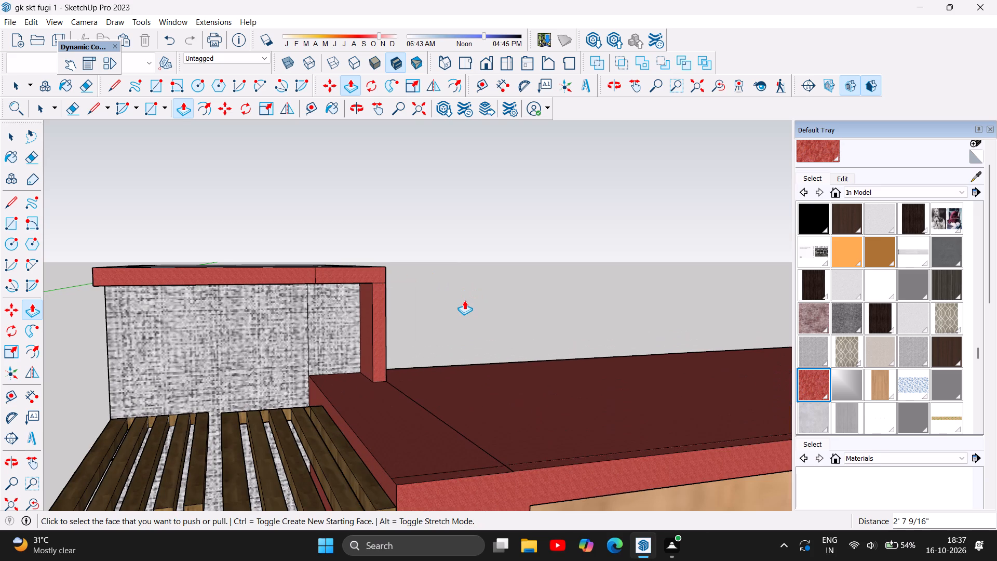
{"action": "scroll", "coordinate": [435, 262], "scroll_direction": "up", "scroll_amount": 5}
{"action": "scroll", "coordinate": [435, 262], "scroll_direction": "down", "scroll_amount": 4}
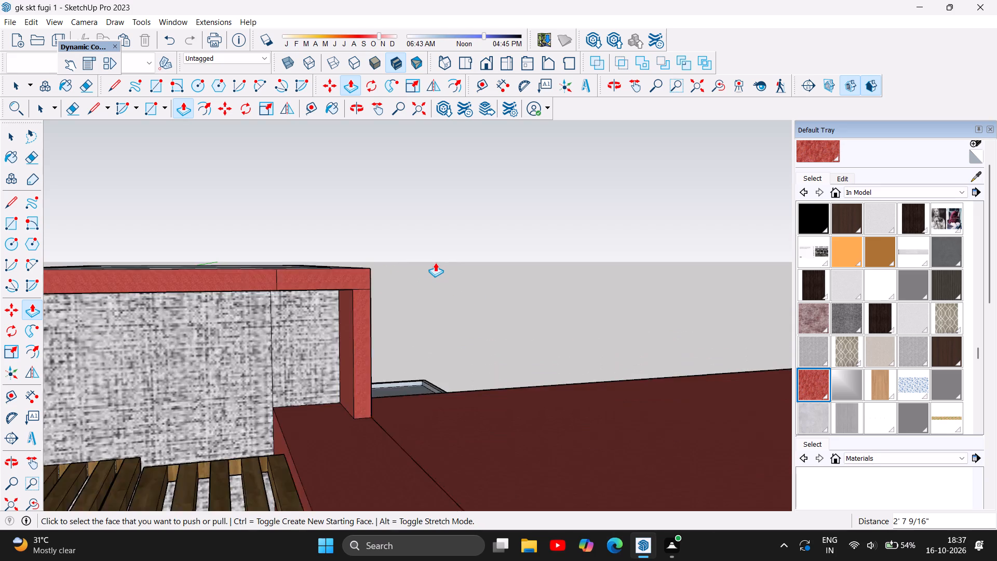
{"action": "scroll", "coordinate": [435, 262], "scroll_direction": "down", "scroll_amount": 7}
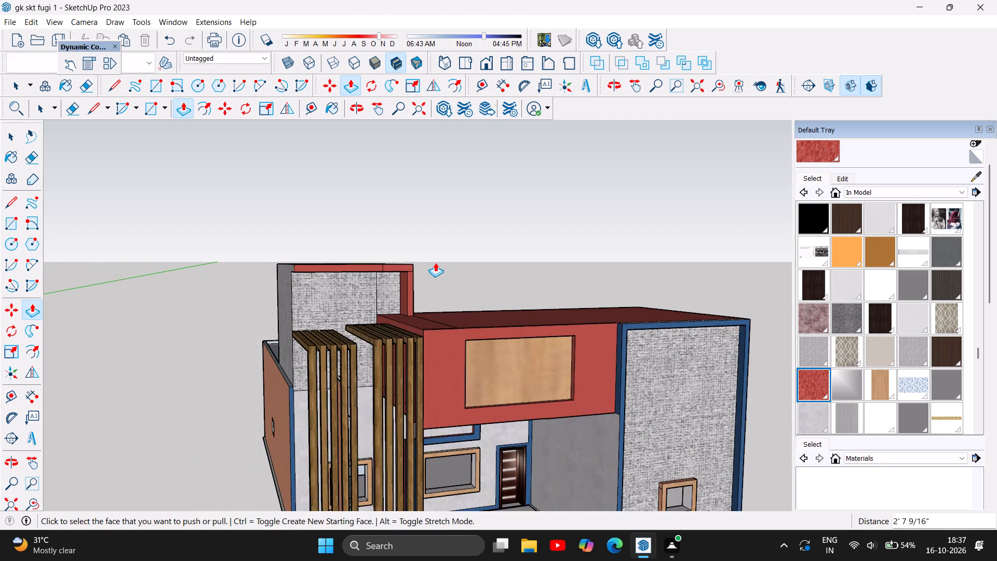
{"action": "scroll", "coordinate": [435, 262], "scroll_direction": "down", "scroll_amount": 1}
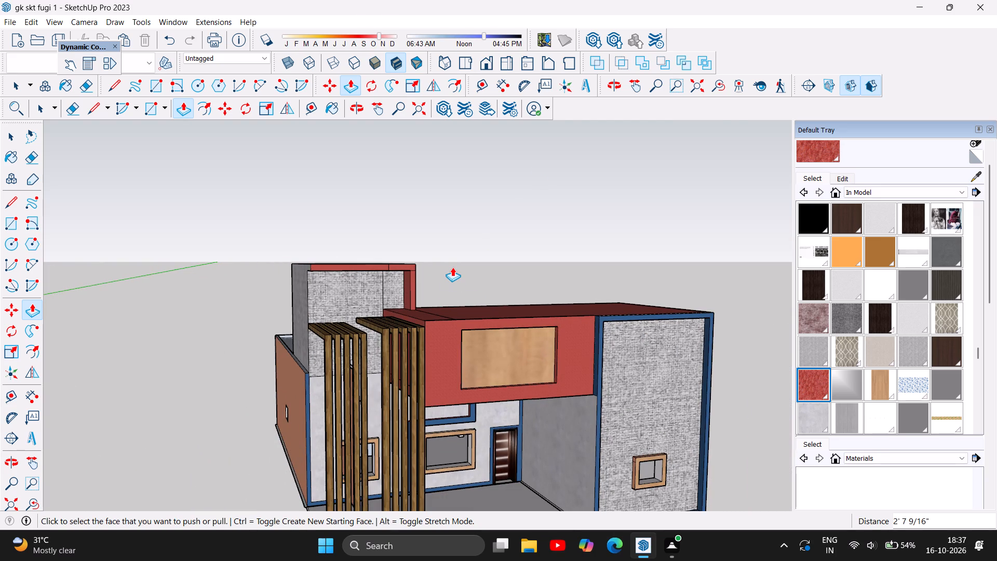
{"action": "scroll", "coordinate": [452, 267], "scroll_direction": "up", "scroll_amount": 3}
{"action": "scroll", "coordinate": [449, 230], "scroll_direction": "down", "scroll_amount": 2}
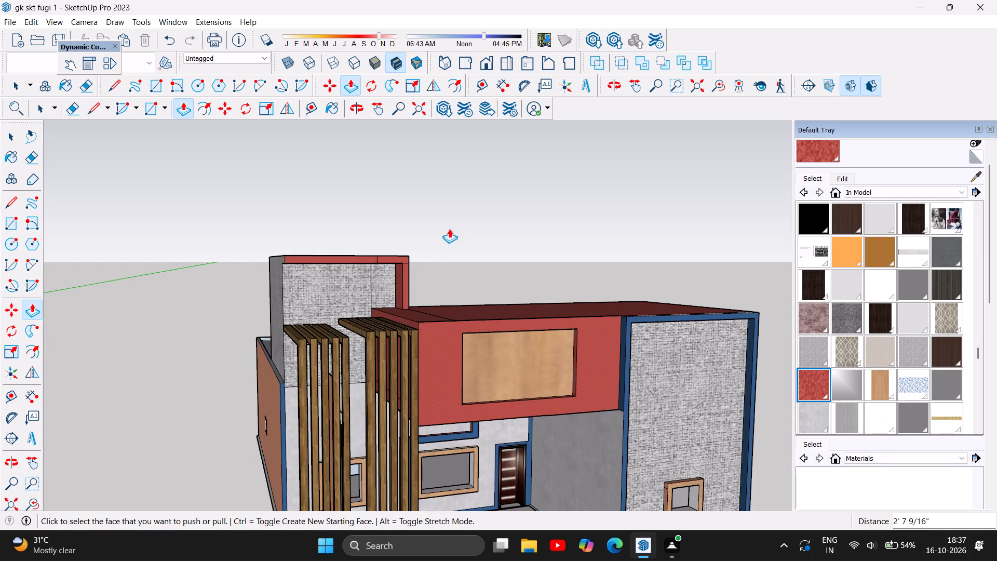
Draw a vertical line from top to bottom across the red top band's front face, near the end away from the red roof.
{"action": "scroll", "coordinate": [287, 247], "scroll_direction": "up", "scroll_amount": 4}
{"action": "scroll", "coordinate": [278, 301], "scroll_direction": "up", "scroll_amount": 6}
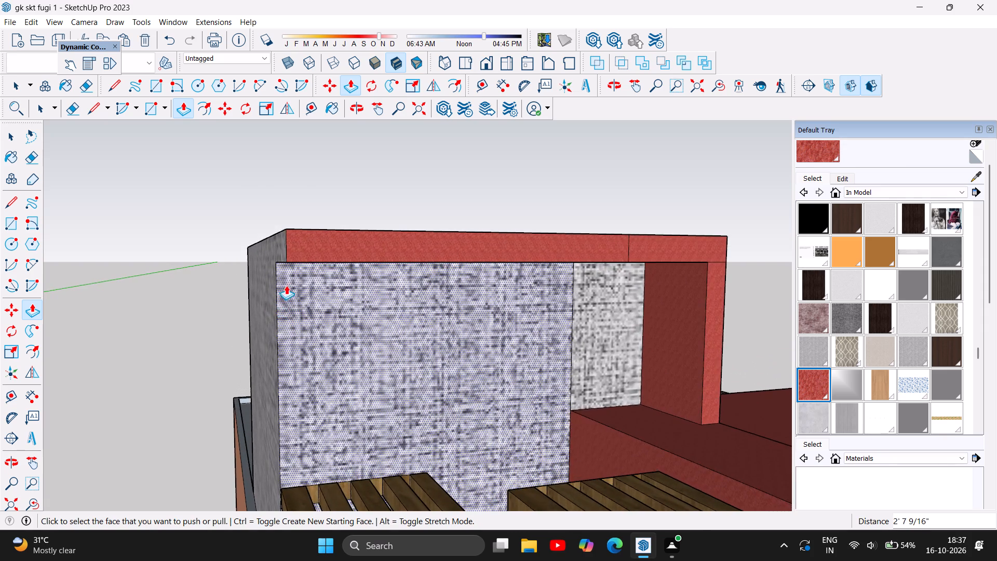
{"action": "scroll", "coordinate": [291, 264], "scroll_direction": "up", "scroll_amount": 7}
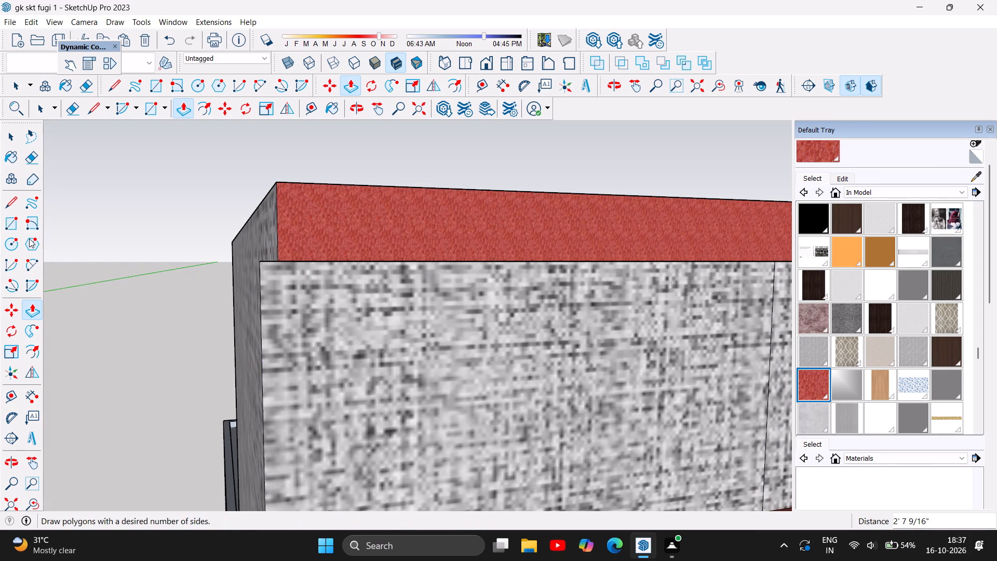
{"action": "left_click", "coordinate": [13, 205]}
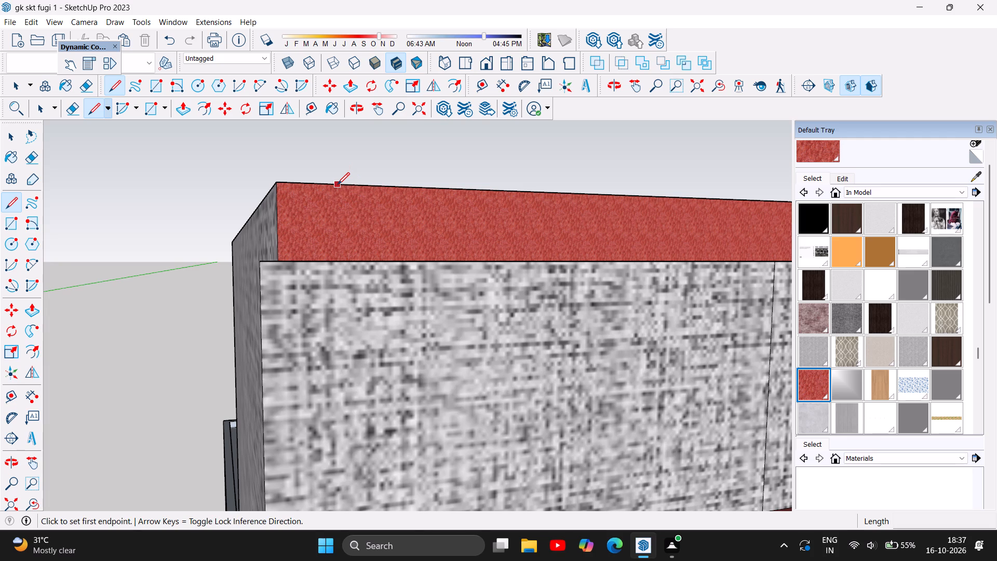
{"action": "left_click", "coordinate": [338, 184]}
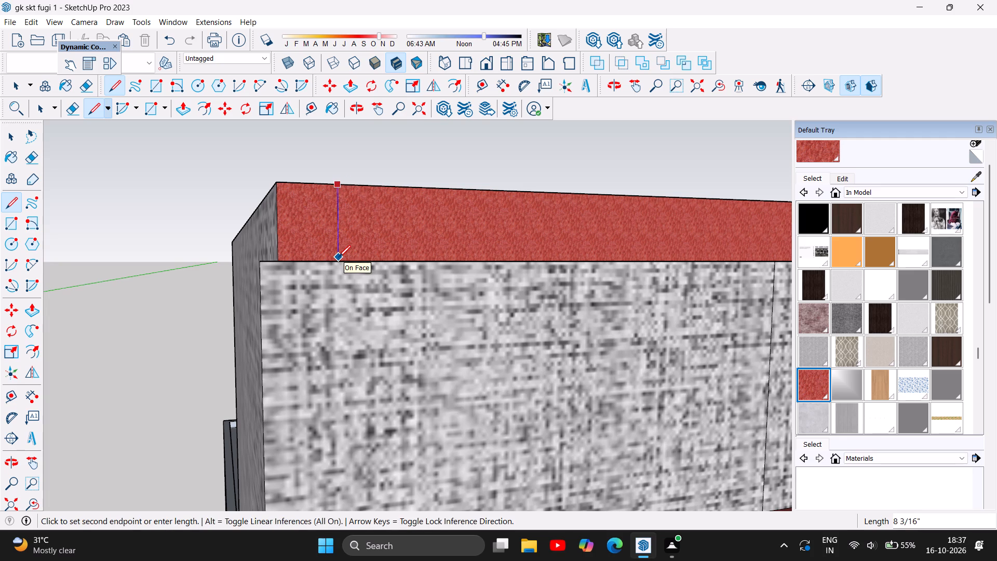
{"action": "left_click", "coordinate": [339, 257]}
{"action": "scroll", "coordinate": [336, 263], "scroll_direction": "up", "scroll_amount": 11}
{"action": "left_click", "coordinate": [341, 261]}
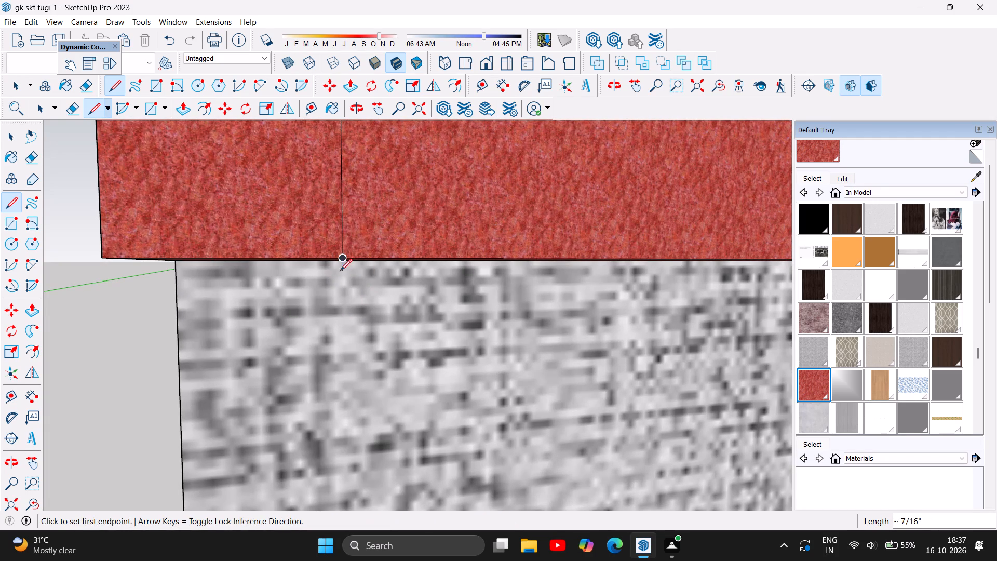
Continue the line 2' 7 9/16" across the underside of the red top band back to the textured wall.
{"action": "left_click", "coordinate": [354, 108]}
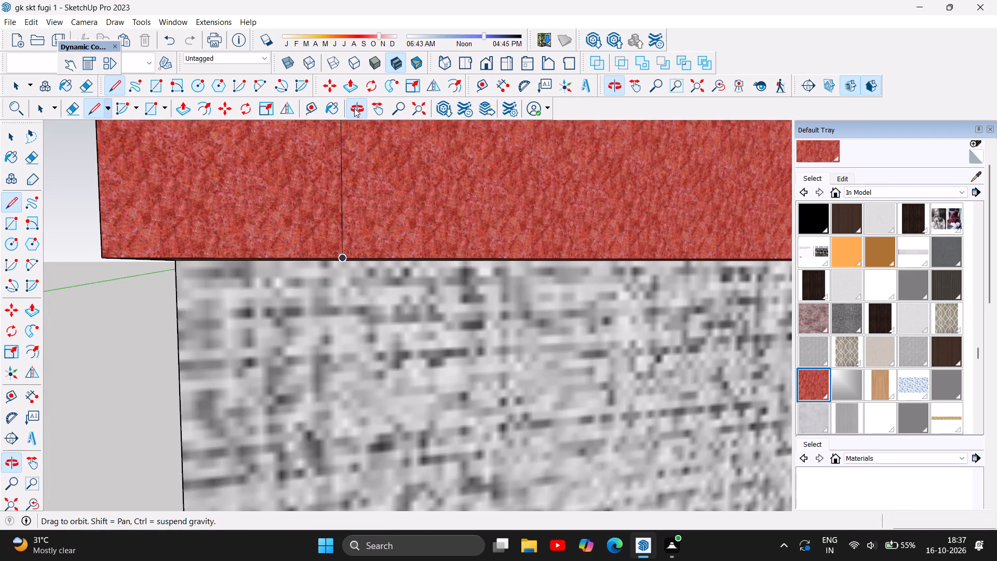
{"action": "left_click_drag", "start_coordinate": [304, 315], "coordinate": [338, 242]}
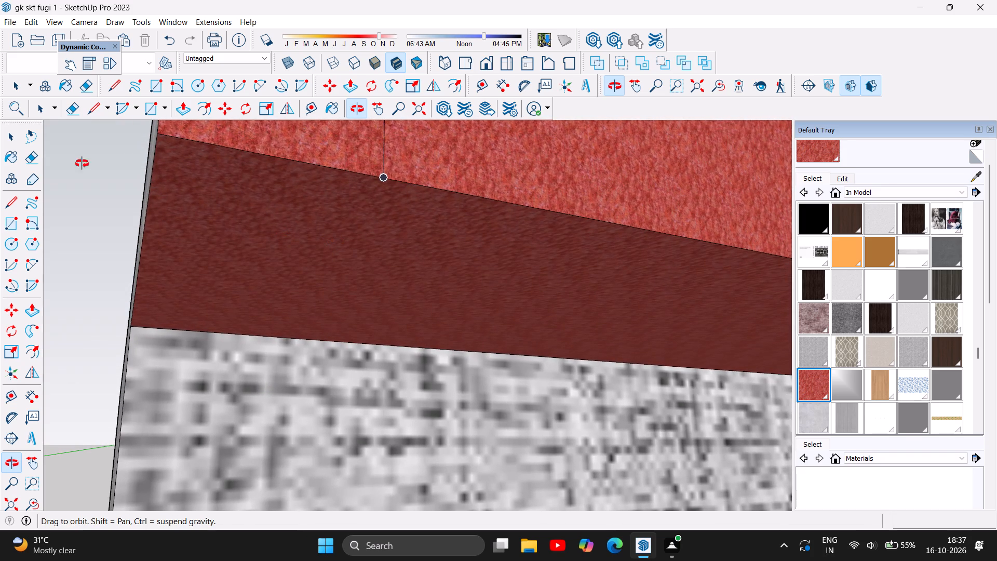
{"action": "left_click", "coordinate": [6, 198]}
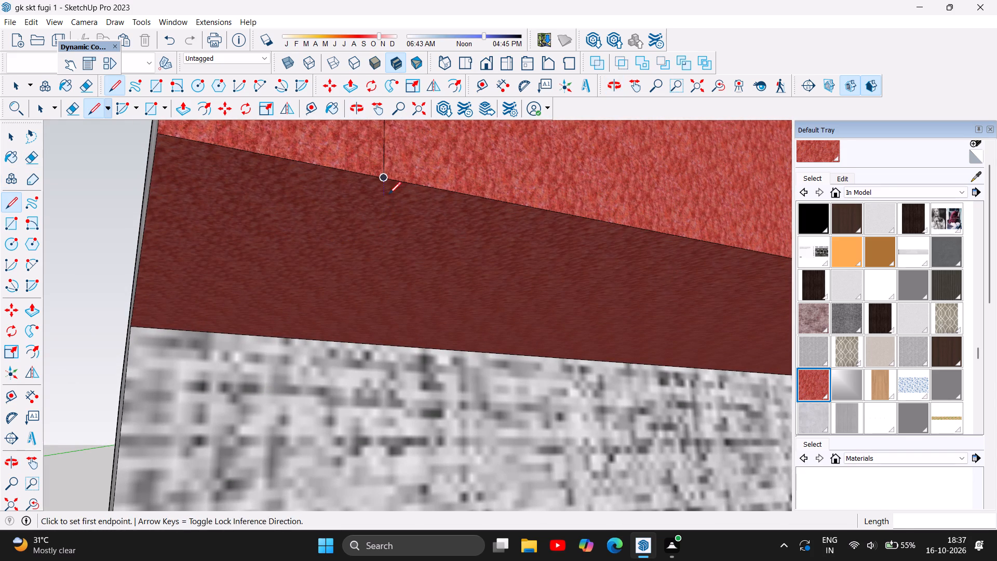
{"action": "left_click", "coordinate": [386, 176]}
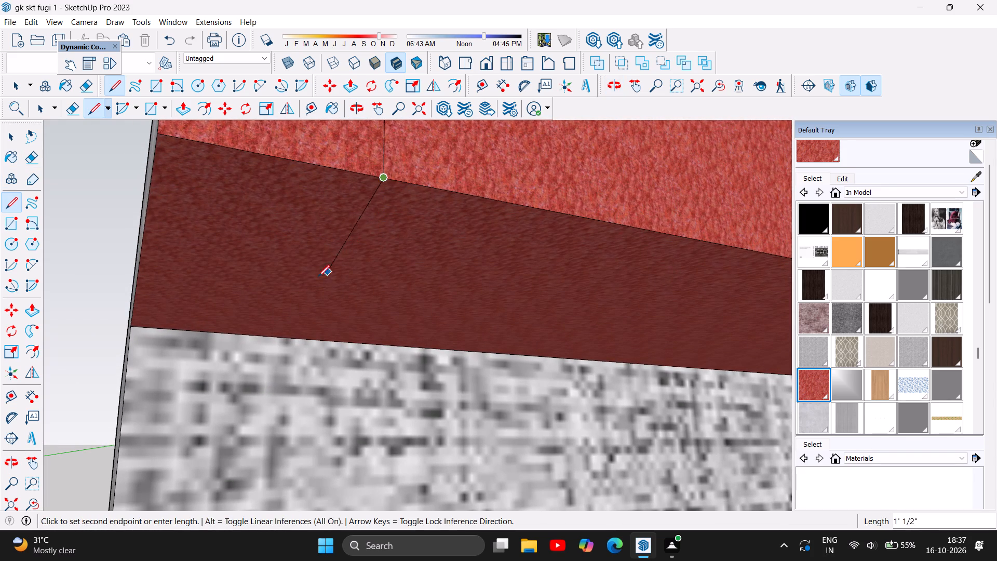
{"action": "left_click", "coordinate": [222, 336]}
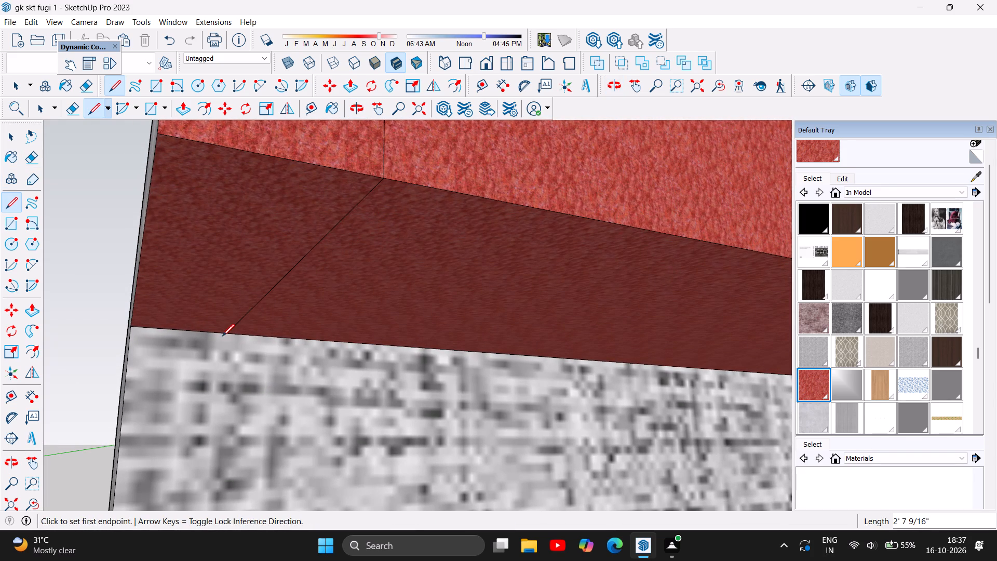
Pull the small end section of the red top band's underside down about 12' 1 15/16" along the tower's outer edge as a side leg.
{"action": "scroll", "coordinate": [185, 323], "scroll_direction": "down", "scroll_amount": 7}
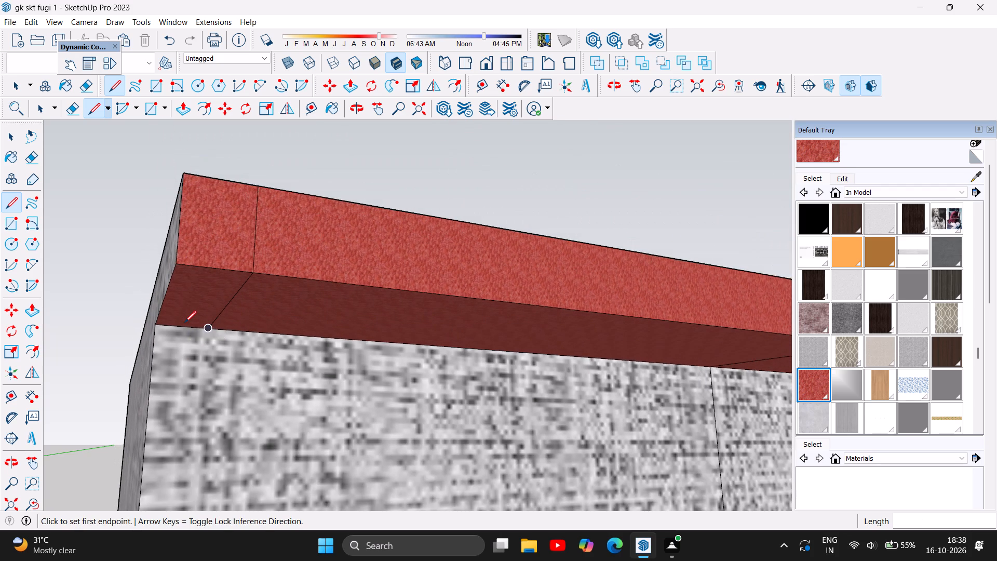
{"action": "scroll", "coordinate": [180, 303], "scroll_direction": "down", "scroll_amount": 3}
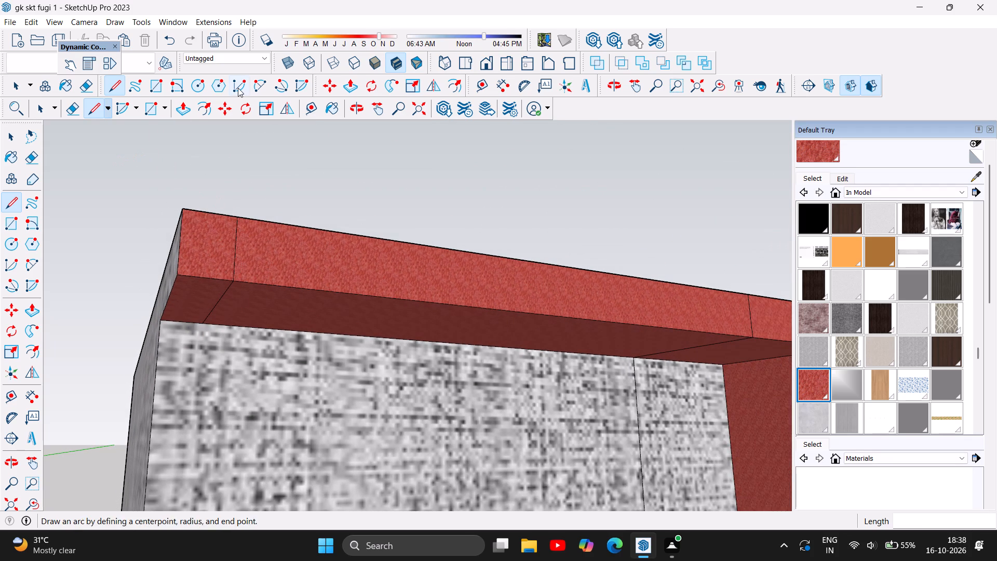
{"action": "left_click", "coordinate": [182, 112]}
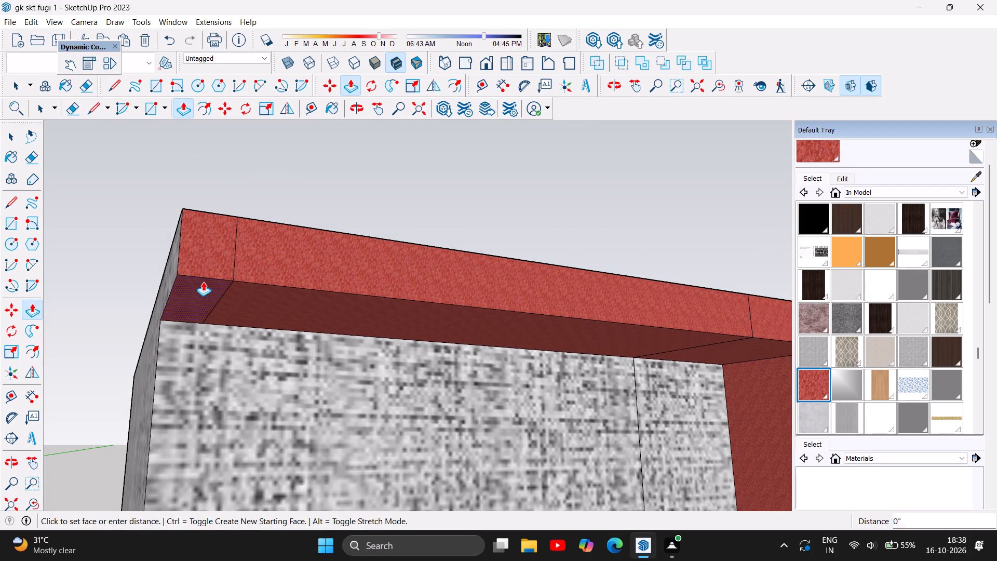
{"action": "left_click", "coordinate": [203, 282]}
{"action": "scroll", "coordinate": [179, 325], "scroll_direction": "down", "scroll_amount": 20}
{"action": "scroll", "coordinate": [205, 444], "scroll_direction": "down", "scroll_amount": 6}
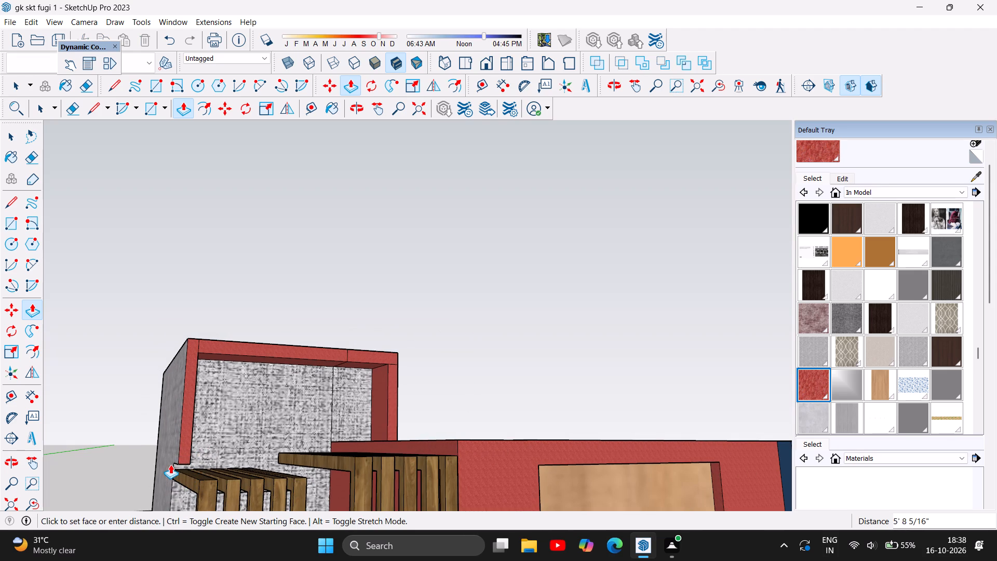
{"action": "scroll", "coordinate": [170, 464], "scroll_direction": "down", "scroll_amount": 18}
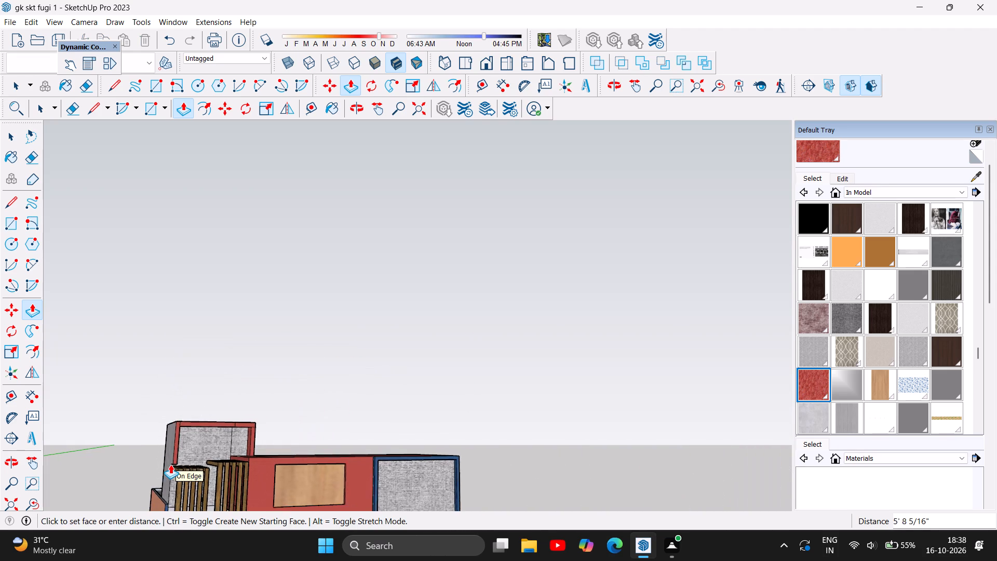
{"action": "scroll", "coordinate": [168, 478], "scroll_direction": "down", "scroll_amount": 12}
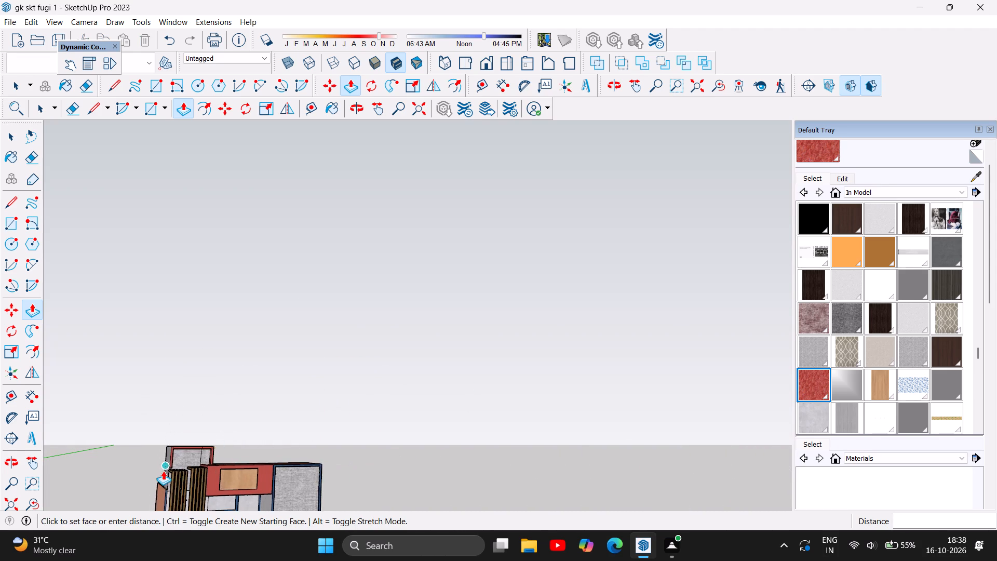
{"action": "scroll", "coordinate": [163, 471], "scroll_direction": "down", "scroll_amount": 6}
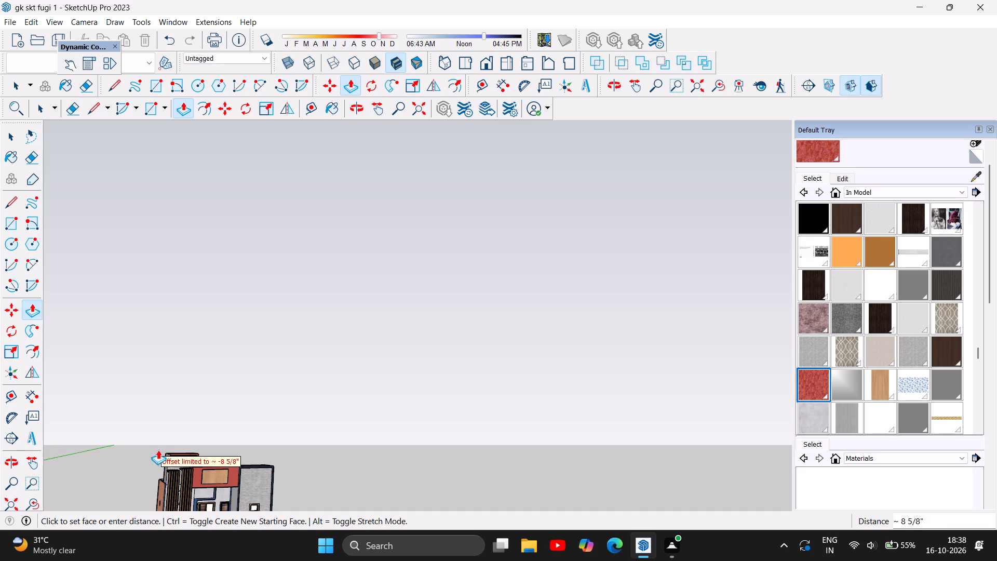
{"action": "scroll", "coordinate": [157, 448], "scroll_direction": "down", "scroll_amount": 4}
{"action": "scroll", "coordinate": [158, 490], "scroll_direction": "up", "scroll_amount": 4}
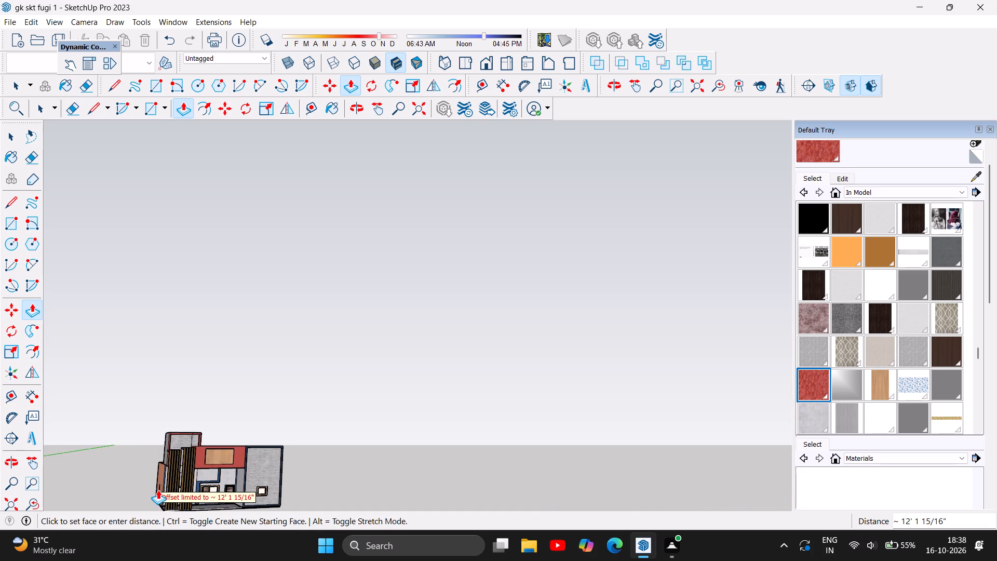
{"action": "scroll", "coordinate": [166, 500], "scroll_direction": "up", "scroll_amount": 5}
{"action": "scroll", "coordinate": [165, 486], "scroll_direction": "down", "scroll_amount": 4}
{"action": "scroll", "coordinate": [165, 486], "scroll_direction": "up", "scroll_amount": 6}
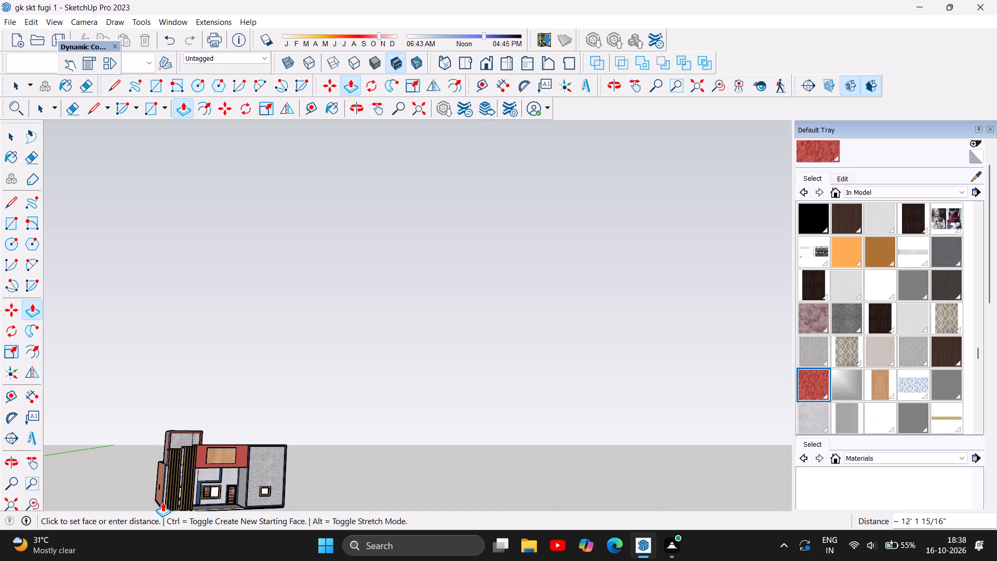
{"action": "left_click", "coordinate": [163, 503]}
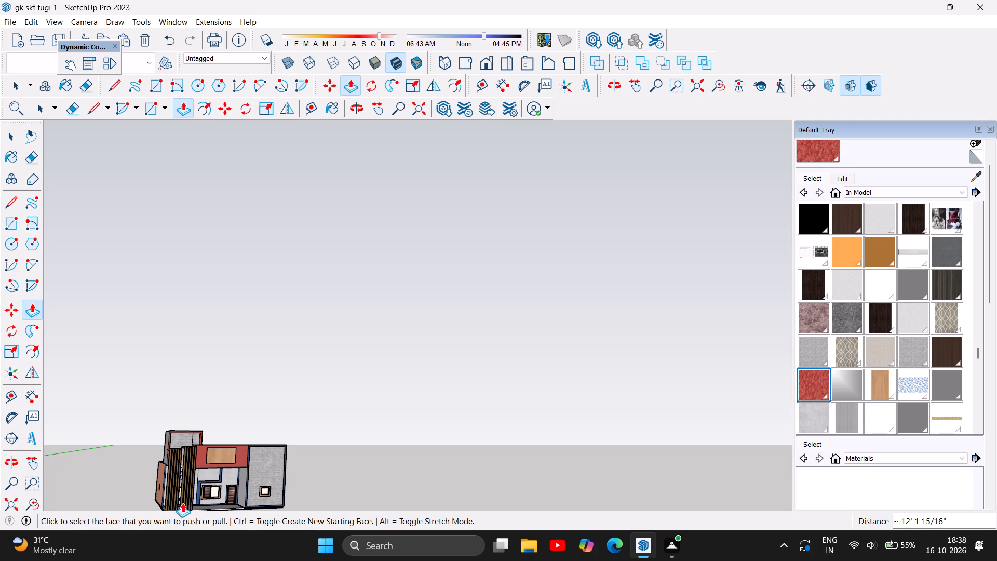
Extend the bottom face of the red side leg a further 15' 7 1/2" down to the house base behind the wooden slats.
{"action": "scroll", "coordinate": [338, 428], "scroll_direction": "up", "scroll_amount": 3}
{"action": "scroll", "coordinate": [252, 406], "scroll_direction": "up", "scroll_amount": 3}
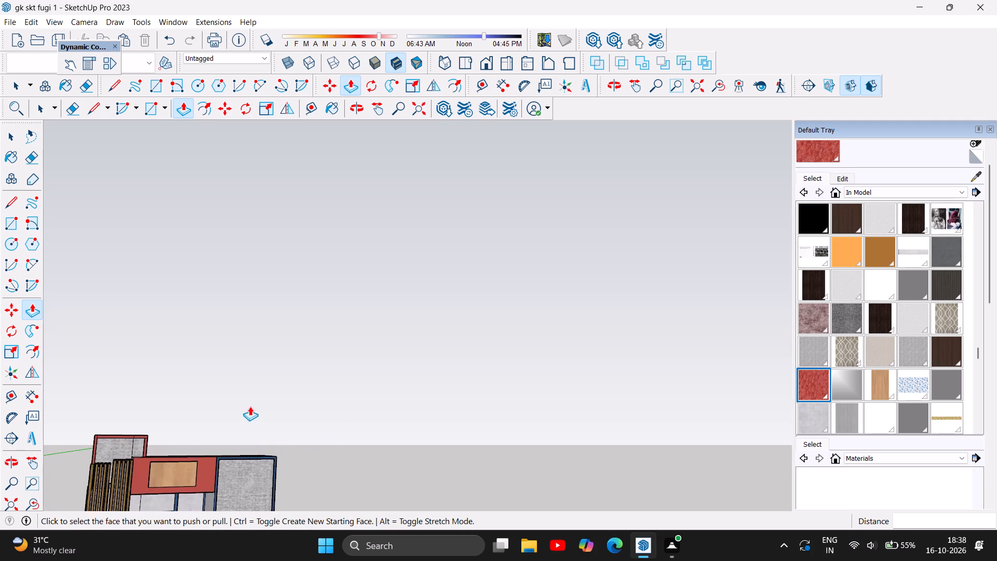
{"action": "scroll", "coordinate": [151, 415], "scroll_direction": "up", "scroll_amount": 5}
{"action": "scroll", "coordinate": [97, 446], "scroll_direction": "up", "scroll_amount": 6}
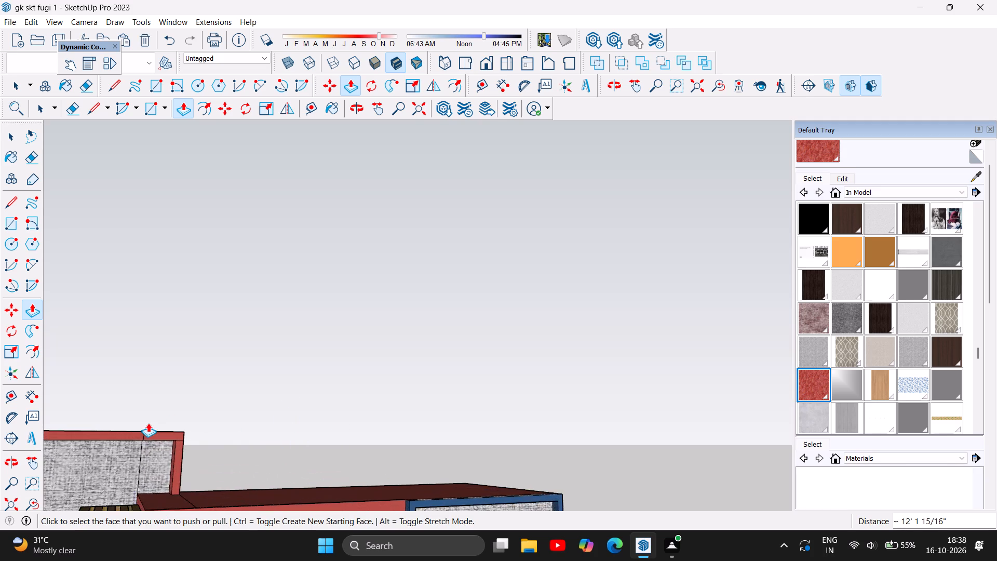
{"action": "scroll", "coordinate": [148, 423], "scroll_direction": "up", "scroll_amount": 4}
{"action": "scroll", "coordinate": [200, 384], "scroll_direction": "down", "scroll_amount": 13}
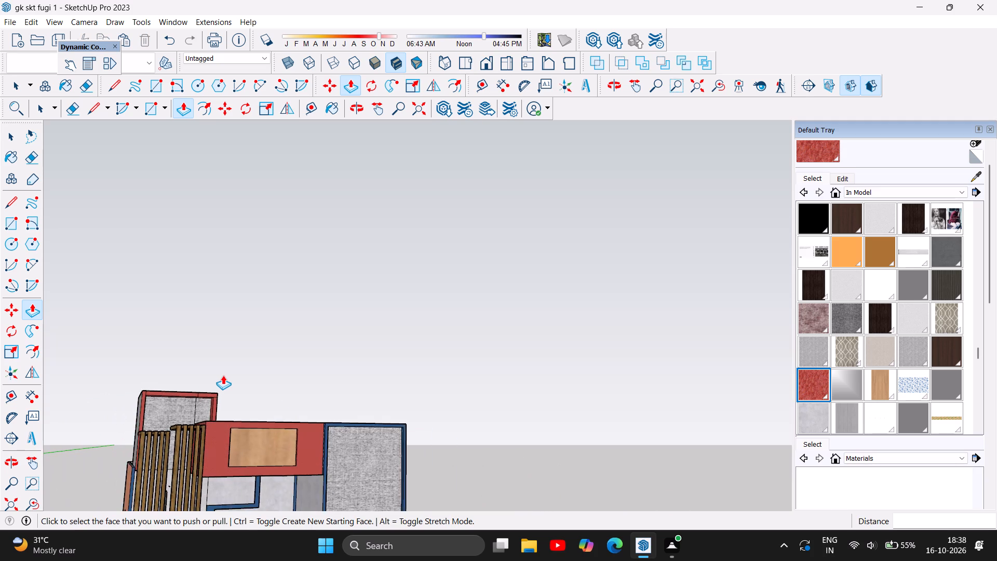
{"action": "scroll", "coordinate": [165, 404], "scroll_direction": "up", "scroll_amount": 11}
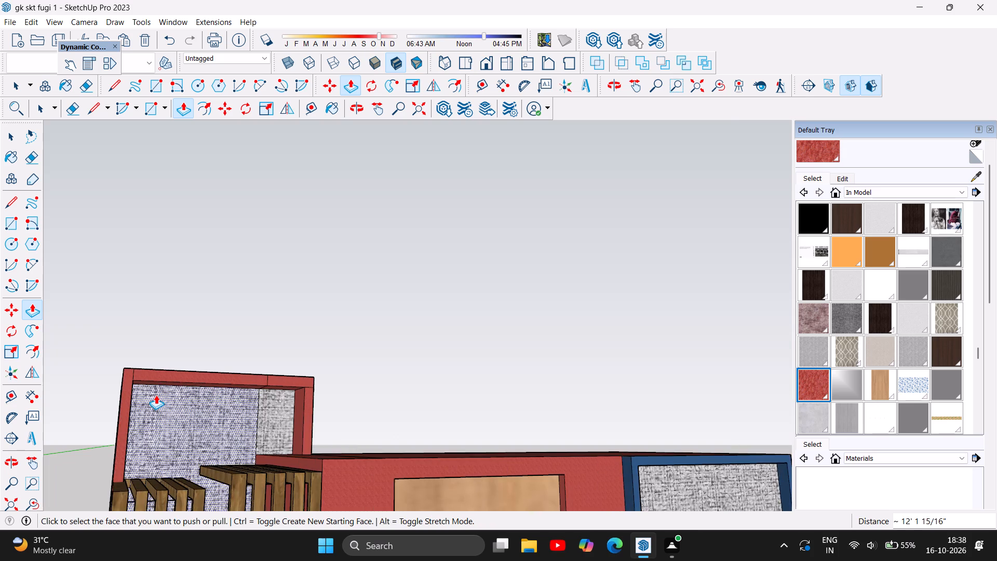
{"action": "scroll", "coordinate": [156, 395], "scroll_direction": "up", "scroll_amount": 3}
{"action": "scroll", "coordinate": [300, 311], "scroll_direction": "down", "scroll_amount": 11}
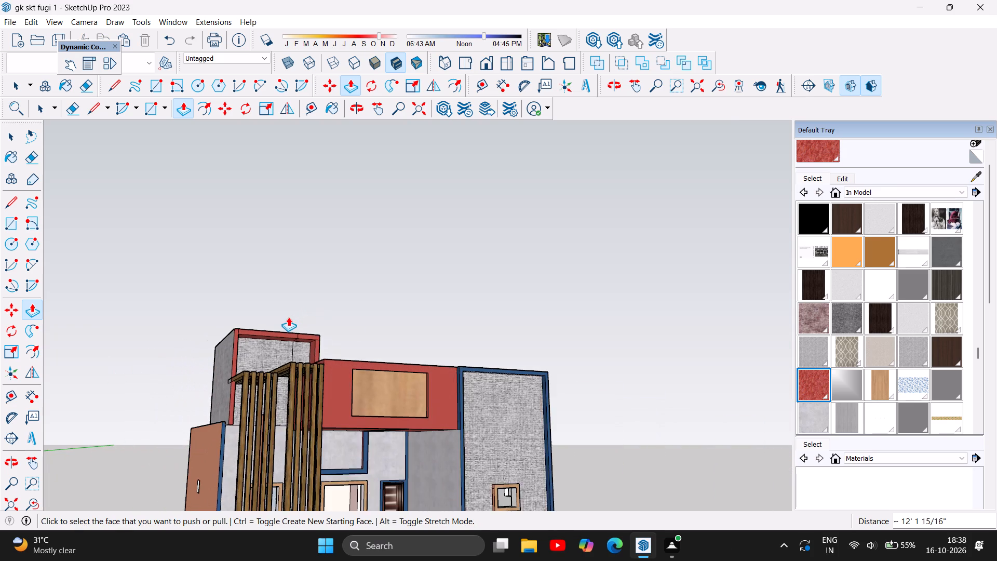
{"action": "scroll", "coordinate": [343, 334], "scroll_direction": "up", "scroll_amount": 3}
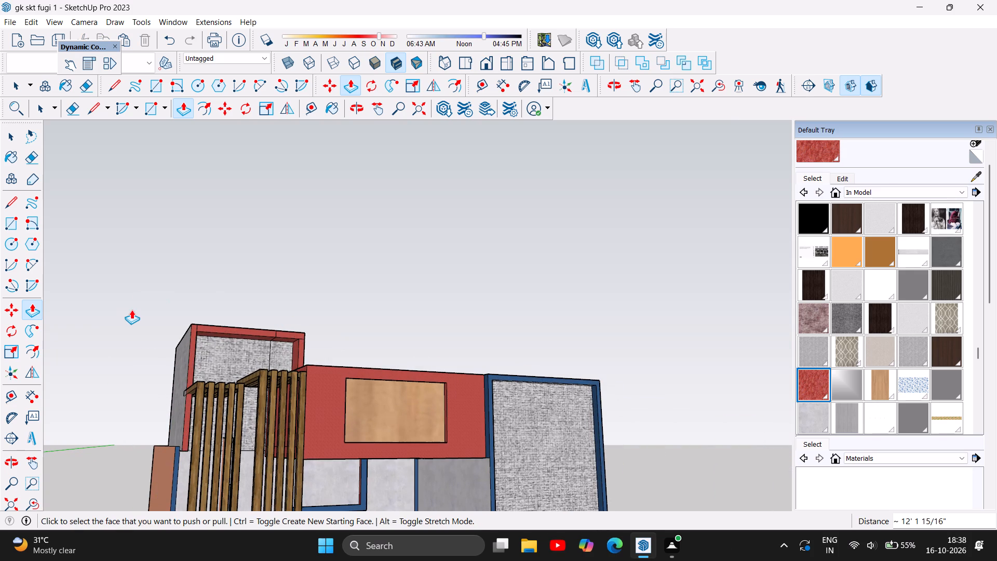
{"action": "scroll", "coordinate": [131, 310], "scroll_direction": "down", "scroll_amount": 2}
{"action": "scroll", "coordinate": [172, 451], "scroll_direction": "up", "scroll_amount": 11}
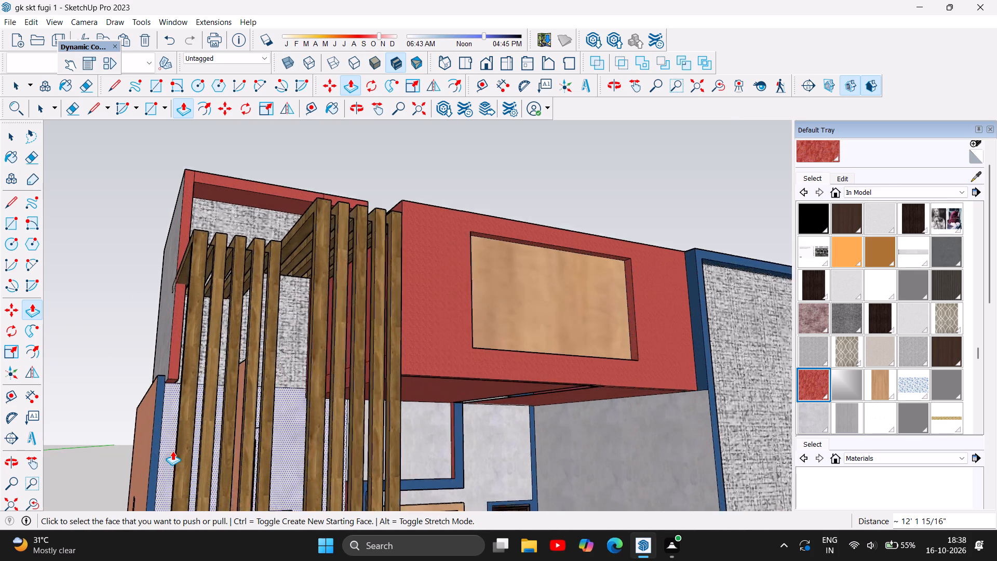
{"action": "scroll", "coordinate": [161, 418], "scroll_direction": "up", "scroll_amount": 6}
{"action": "left_click", "coordinate": [181, 332]}
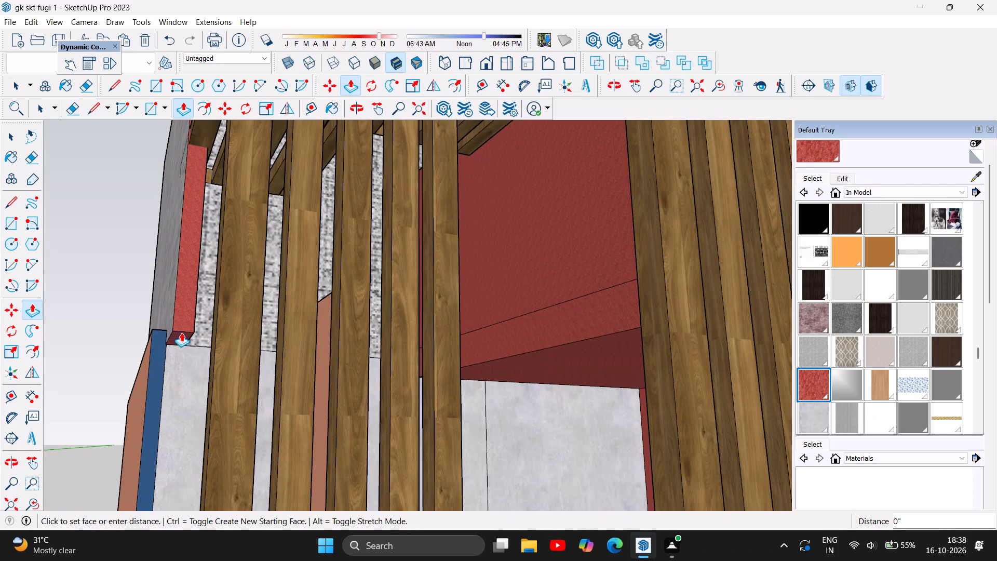
{"action": "scroll", "coordinate": [179, 380], "scroll_direction": "down", "scroll_amount": 14}
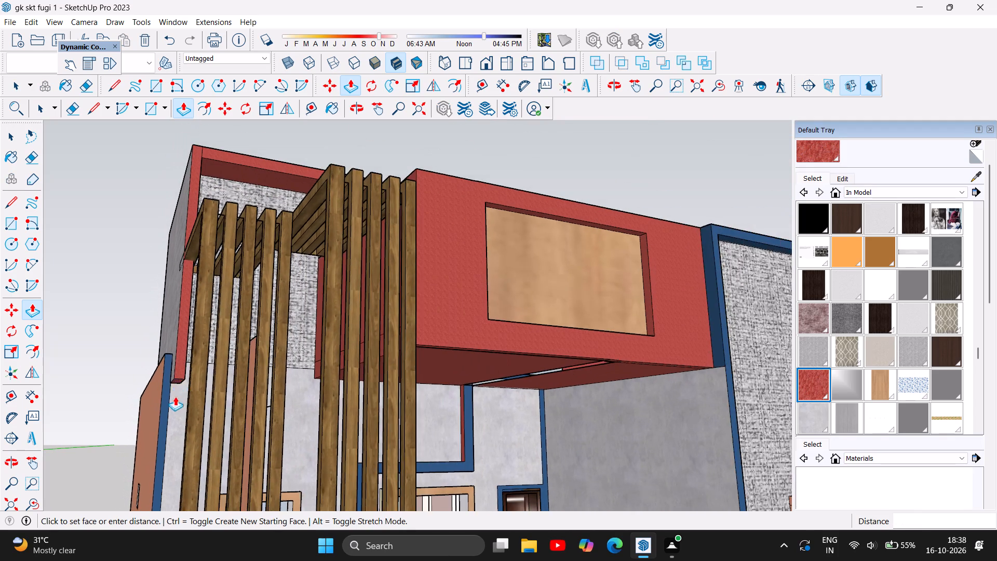
{"action": "scroll", "coordinate": [175, 396], "scroll_direction": "down", "scroll_amount": 4}
{"action": "scroll", "coordinate": [170, 467], "scroll_direction": "down", "scroll_amount": 6}
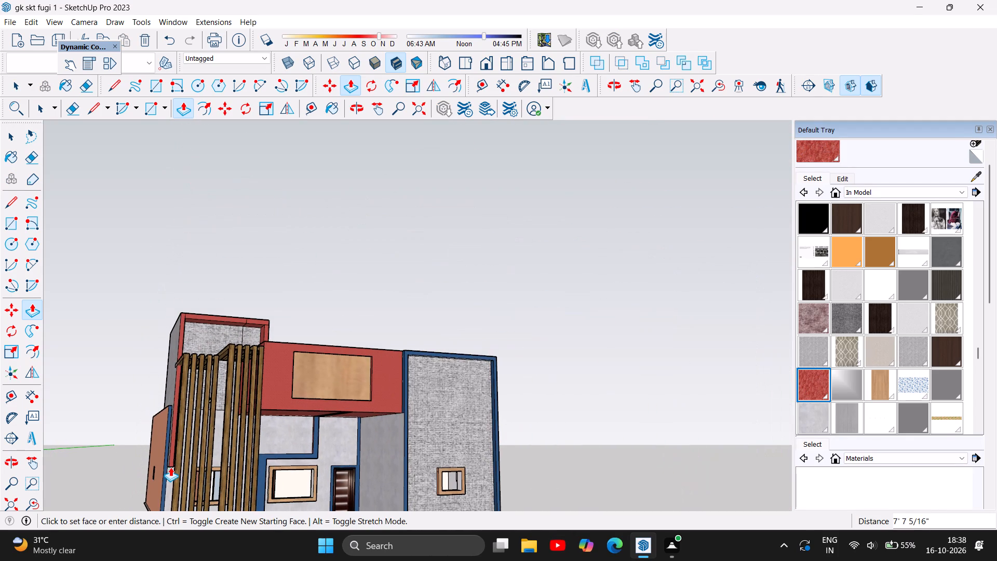
{"action": "scroll", "coordinate": [157, 468], "scroll_direction": "down", "scroll_amount": 6}
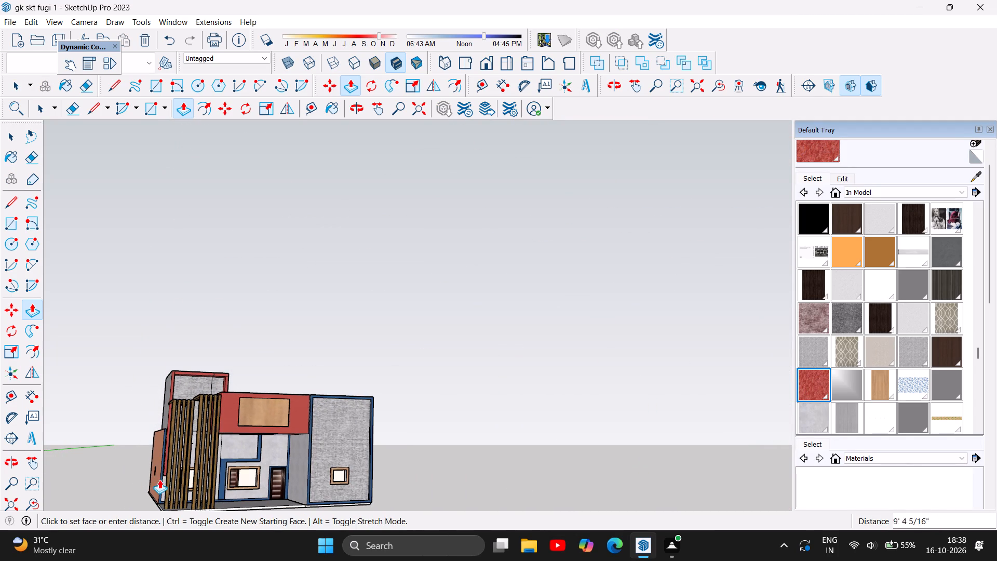
{"action": "left_click", "coordinate": [165, 506]}
Examine the extended red leg against the facade and the wooden slat ends protruding beneath the white floor slab.
{"action": "scroll", "coordinate": [133, 465], "scroll_direction": "up", "scroll_amount": 5}
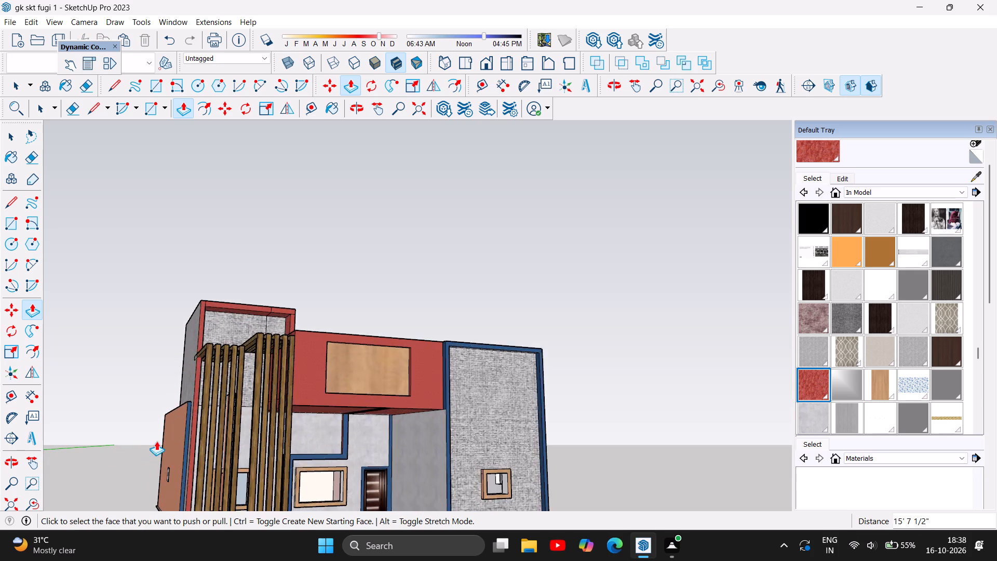
{"action": "scroll", "coordinate": [158, 440], "scroll_direction": "up", "scroll_amount": 7}
{"action": "scroll", "coordinate": [219, 425], "scroll_direction": "up", "scroll_amount": 4}
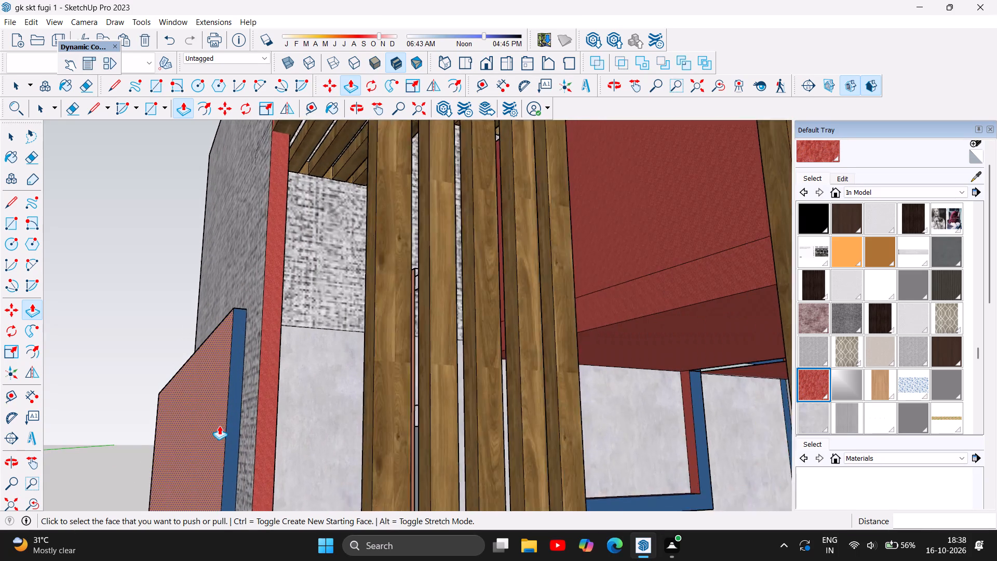
{"action": "scroll", "coordinate": [113, 394], "scroll_direction": "down", "scroll_amount": 12}
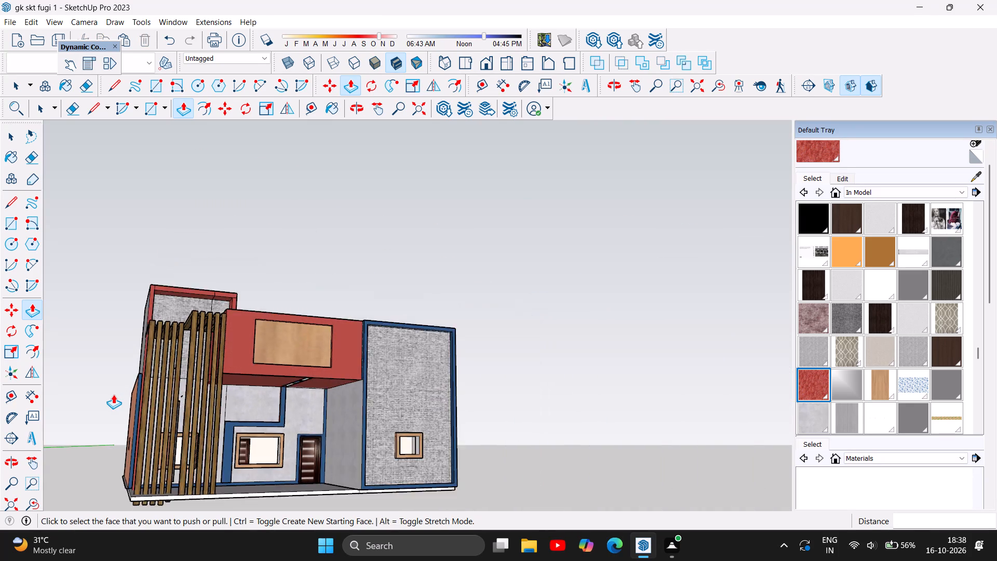
{"action": "scroll", "coordinate": [113, 394], "scroll_direction": "down", "scroll_amount": 3}
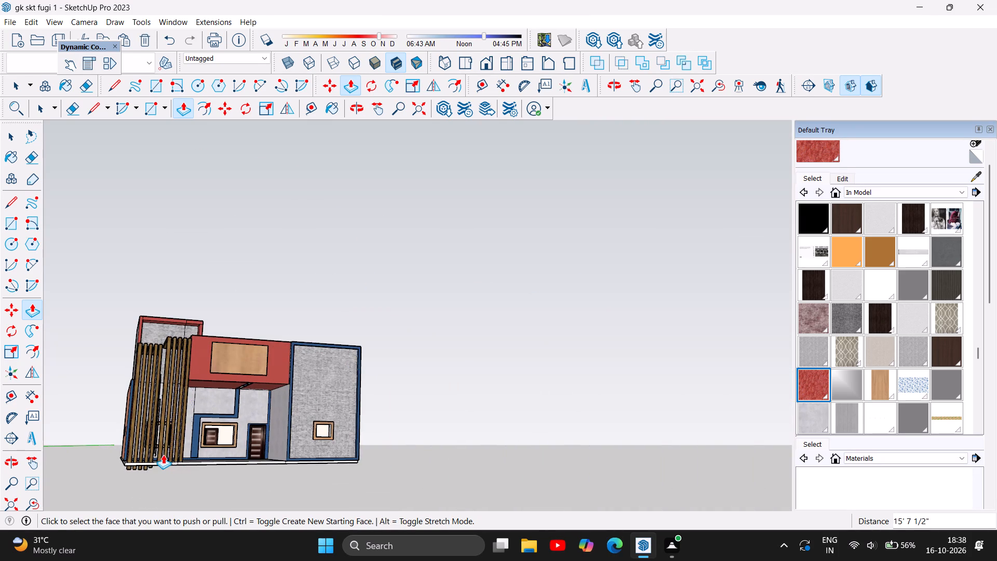
{"action": "scroll", "coordinate": [163, 455], "scroll_direction": "up", "scroll_amount": 9}
{"action": "scroll", "coordinate": [114, 476], "scroll_direction": "up", "scroll_amount": 12}
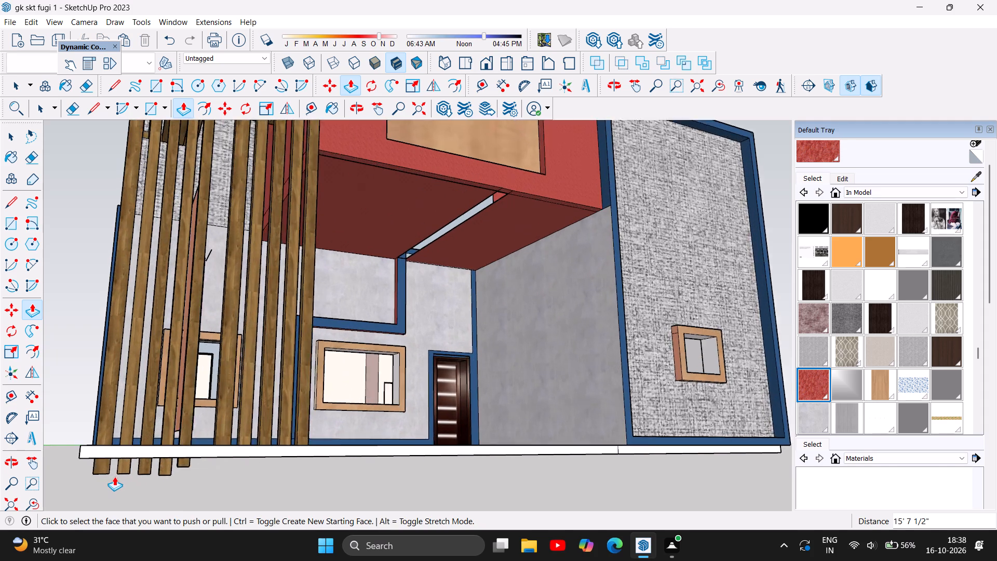
{"action": "scroll", "coordinate": [114, 476], "scroll_direction": "up", "scroll_amount": 9}
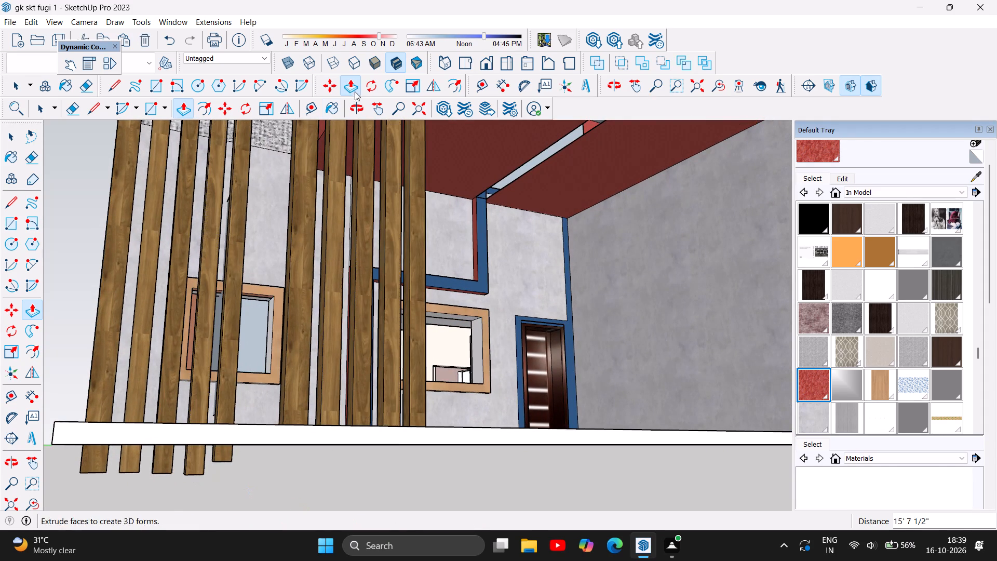
{"action": "left_click", "coordinate": [363, 106]}
{"action": "left_click_drag", "start_coordinate": [243, 468], "coordinate": [295, 382]}
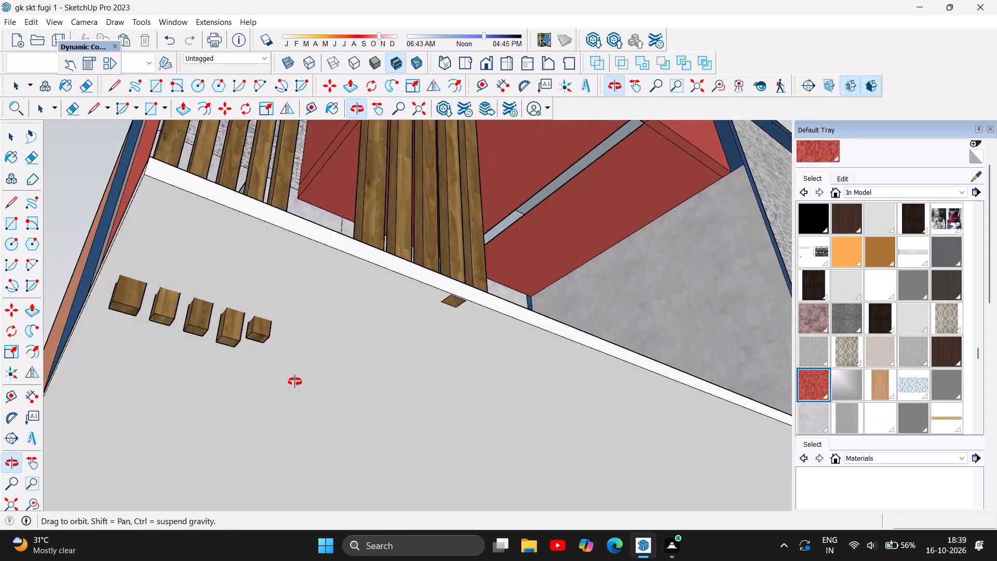
{"action": "left_click_drag", "start_coordinate": [295, 382], "coordinate": [318, 378]}
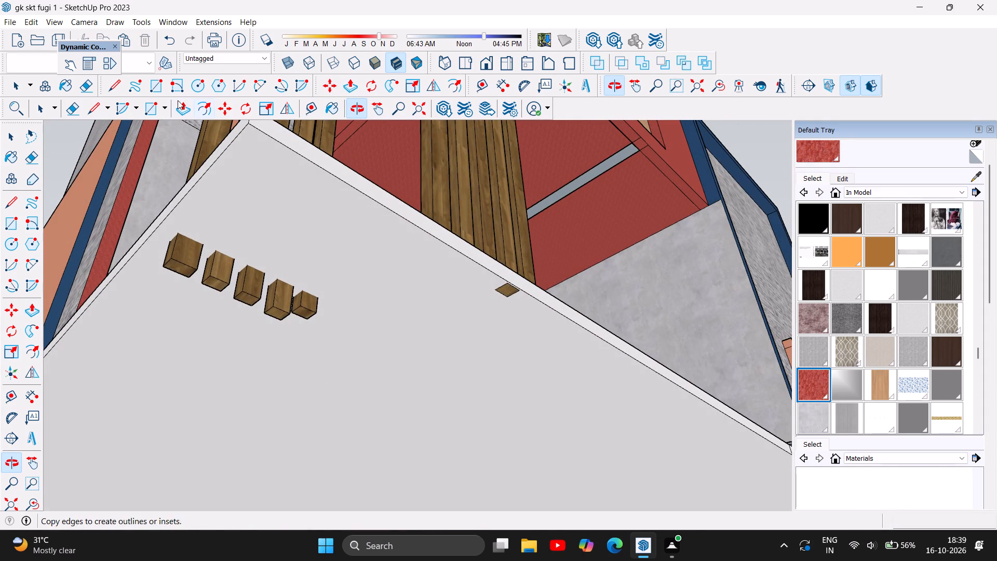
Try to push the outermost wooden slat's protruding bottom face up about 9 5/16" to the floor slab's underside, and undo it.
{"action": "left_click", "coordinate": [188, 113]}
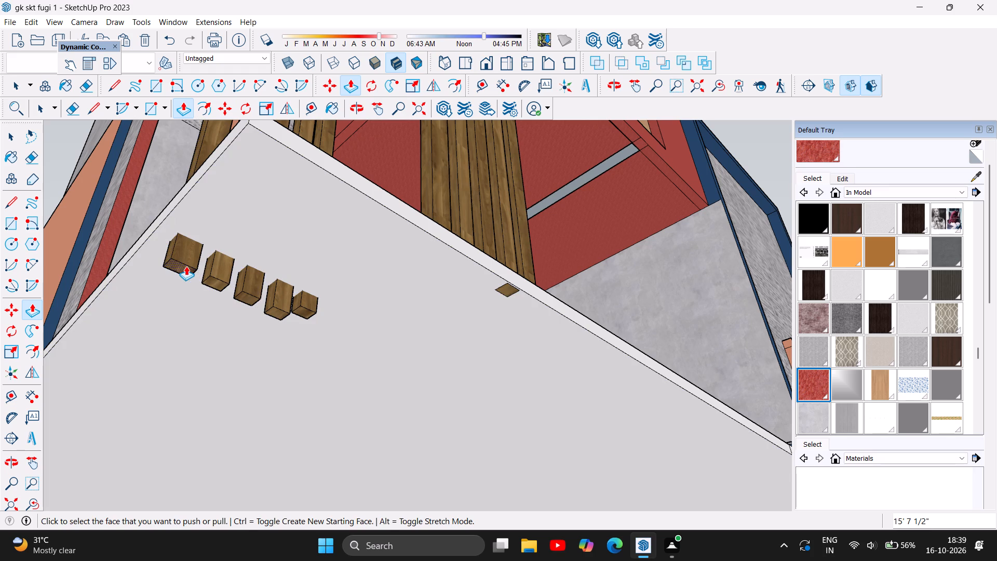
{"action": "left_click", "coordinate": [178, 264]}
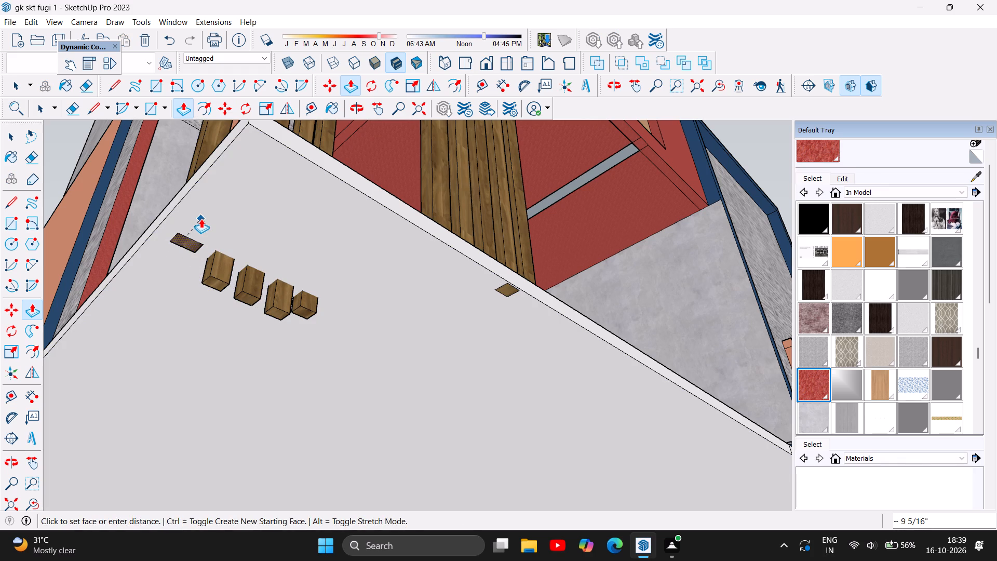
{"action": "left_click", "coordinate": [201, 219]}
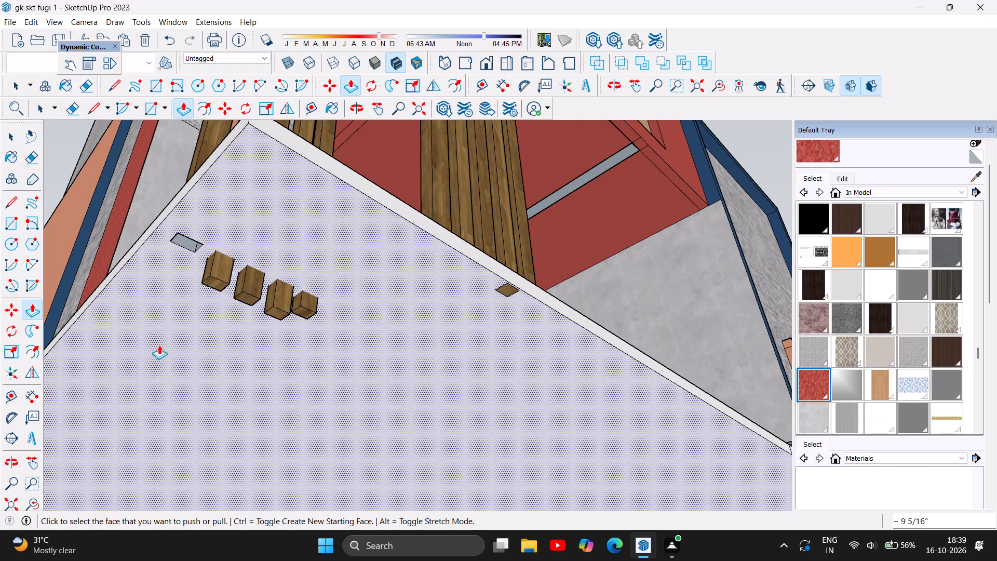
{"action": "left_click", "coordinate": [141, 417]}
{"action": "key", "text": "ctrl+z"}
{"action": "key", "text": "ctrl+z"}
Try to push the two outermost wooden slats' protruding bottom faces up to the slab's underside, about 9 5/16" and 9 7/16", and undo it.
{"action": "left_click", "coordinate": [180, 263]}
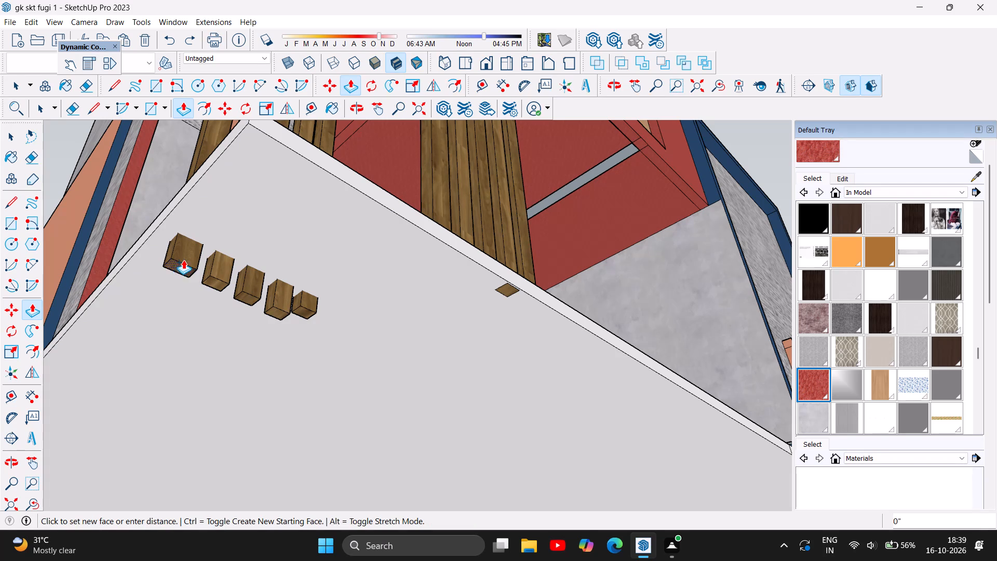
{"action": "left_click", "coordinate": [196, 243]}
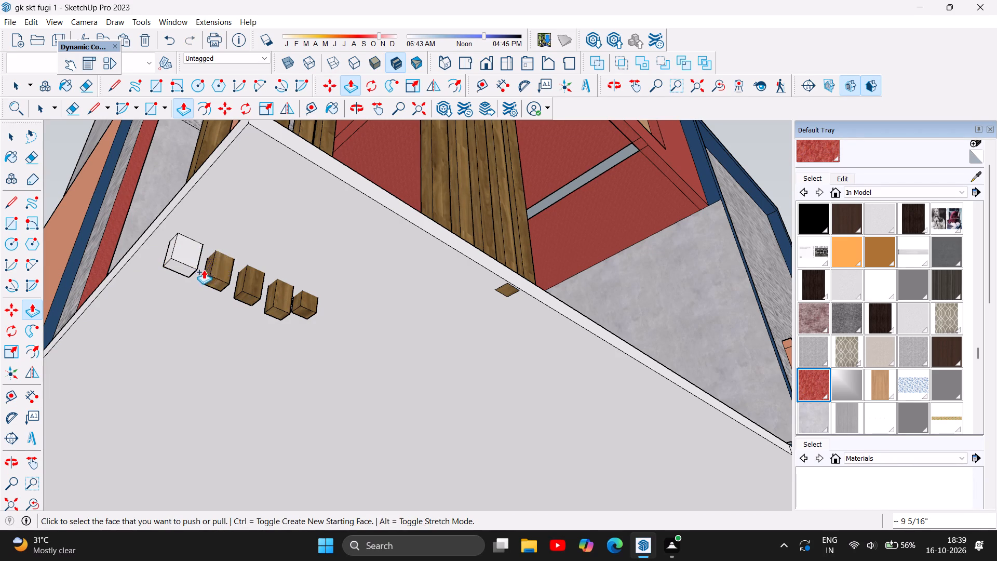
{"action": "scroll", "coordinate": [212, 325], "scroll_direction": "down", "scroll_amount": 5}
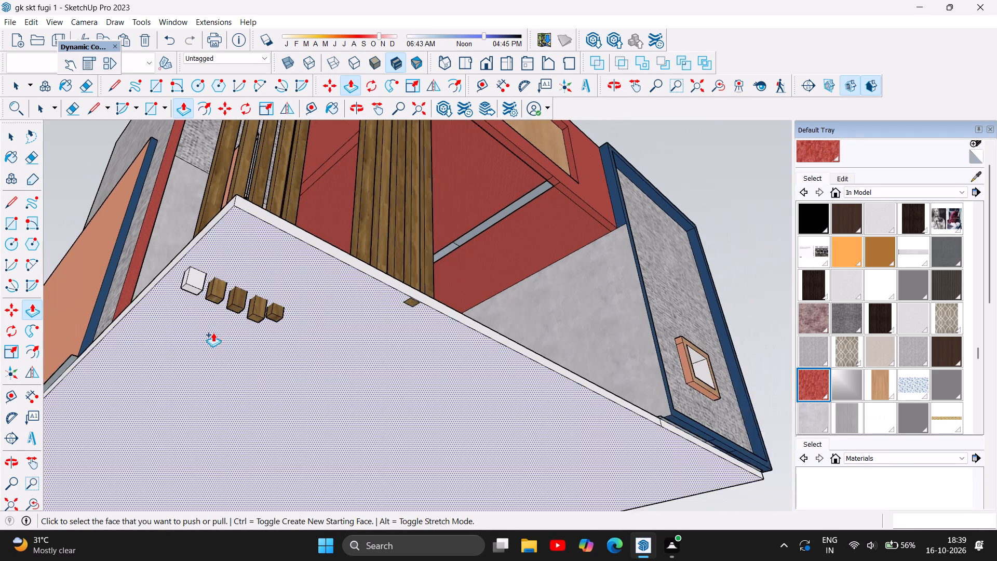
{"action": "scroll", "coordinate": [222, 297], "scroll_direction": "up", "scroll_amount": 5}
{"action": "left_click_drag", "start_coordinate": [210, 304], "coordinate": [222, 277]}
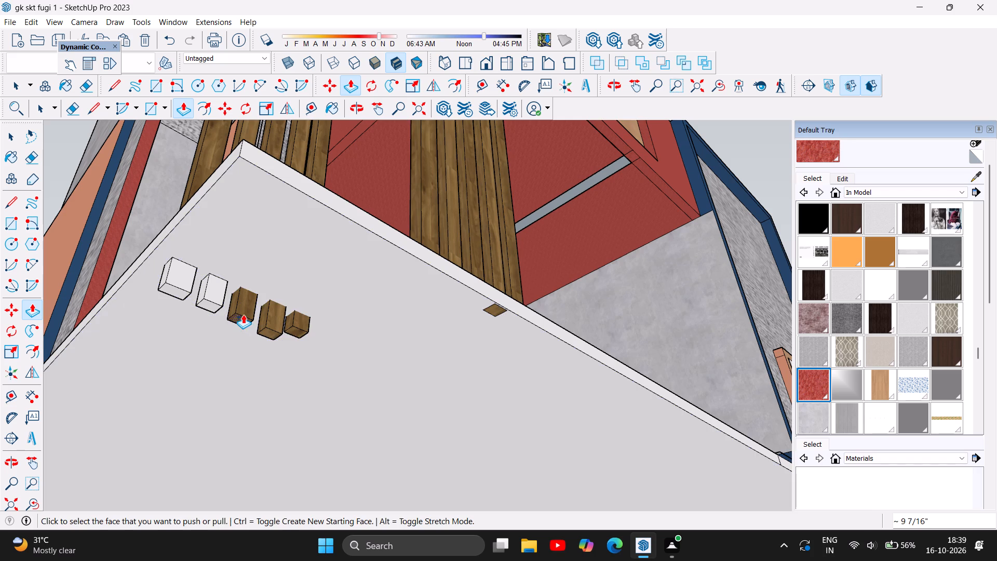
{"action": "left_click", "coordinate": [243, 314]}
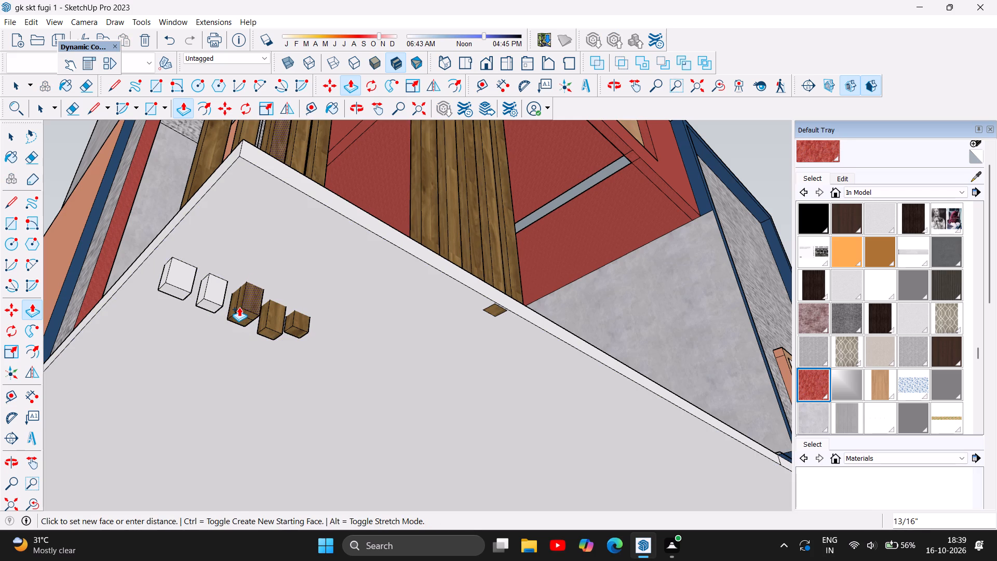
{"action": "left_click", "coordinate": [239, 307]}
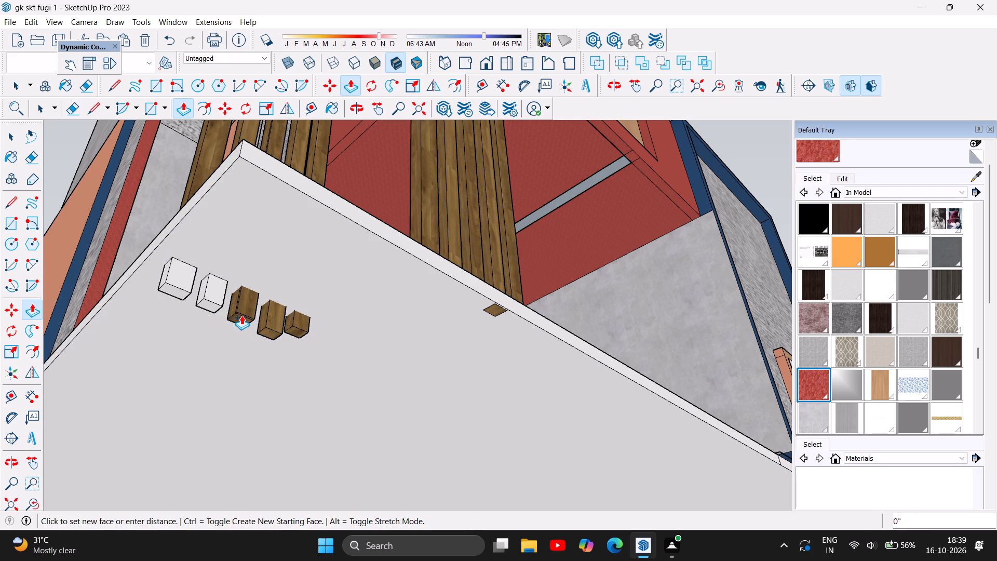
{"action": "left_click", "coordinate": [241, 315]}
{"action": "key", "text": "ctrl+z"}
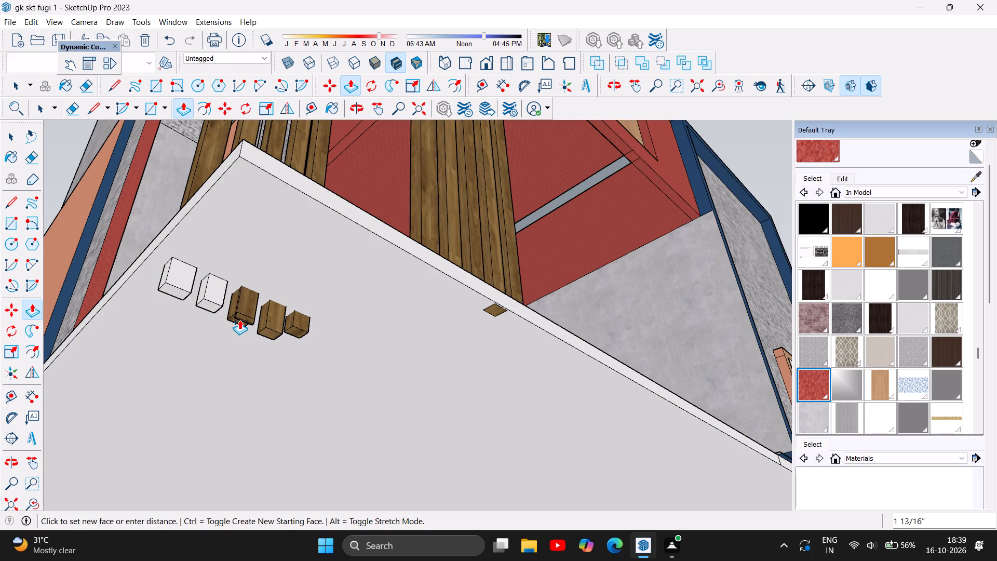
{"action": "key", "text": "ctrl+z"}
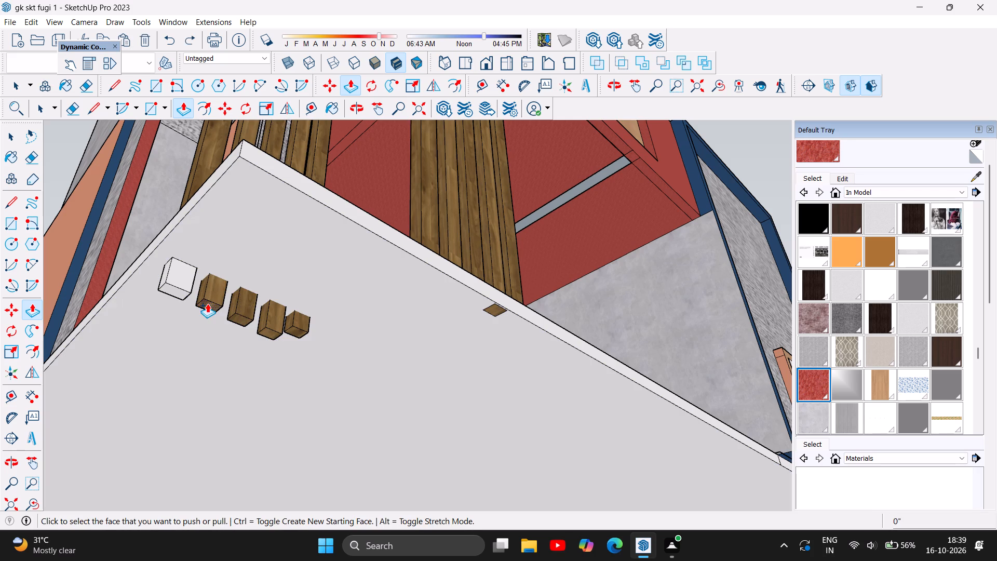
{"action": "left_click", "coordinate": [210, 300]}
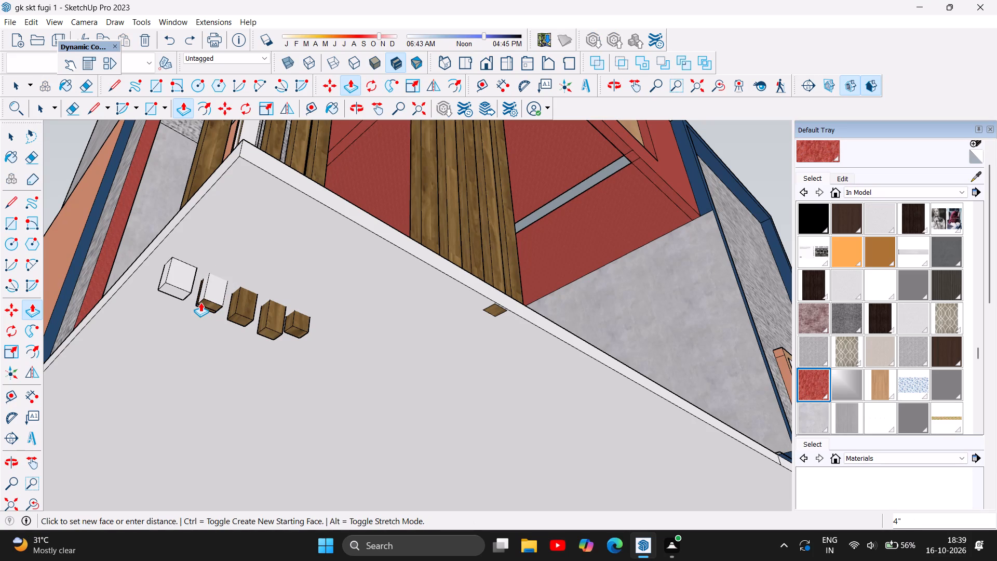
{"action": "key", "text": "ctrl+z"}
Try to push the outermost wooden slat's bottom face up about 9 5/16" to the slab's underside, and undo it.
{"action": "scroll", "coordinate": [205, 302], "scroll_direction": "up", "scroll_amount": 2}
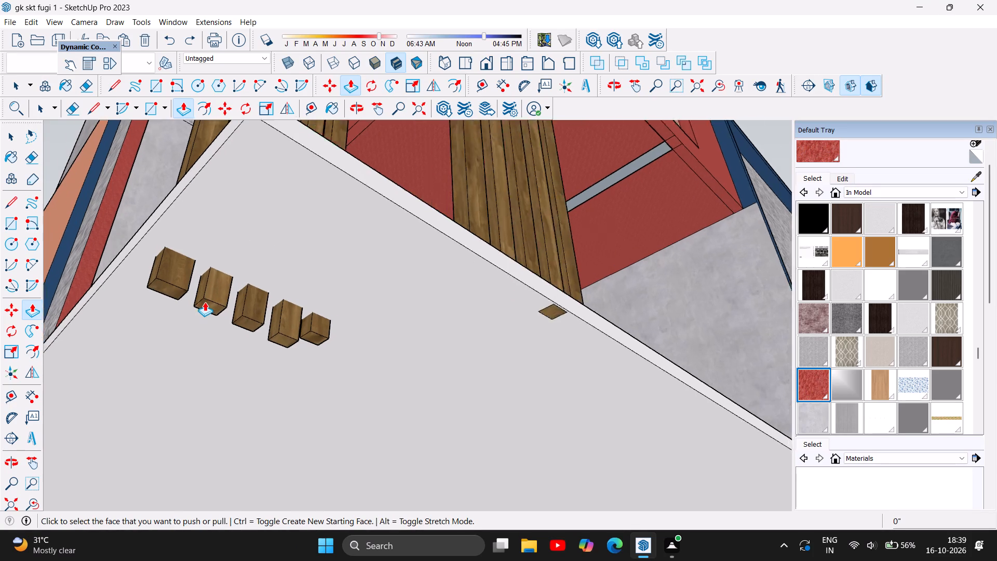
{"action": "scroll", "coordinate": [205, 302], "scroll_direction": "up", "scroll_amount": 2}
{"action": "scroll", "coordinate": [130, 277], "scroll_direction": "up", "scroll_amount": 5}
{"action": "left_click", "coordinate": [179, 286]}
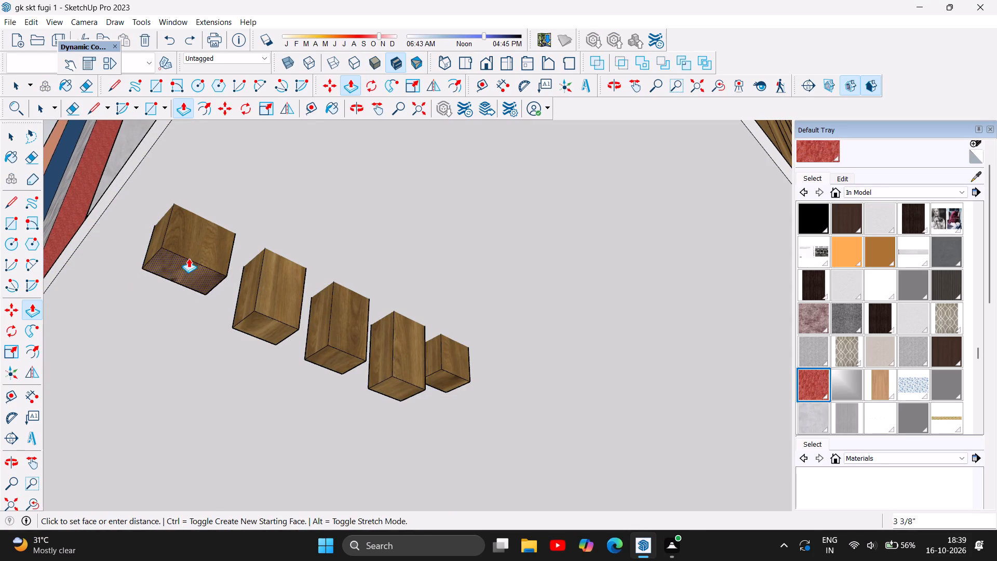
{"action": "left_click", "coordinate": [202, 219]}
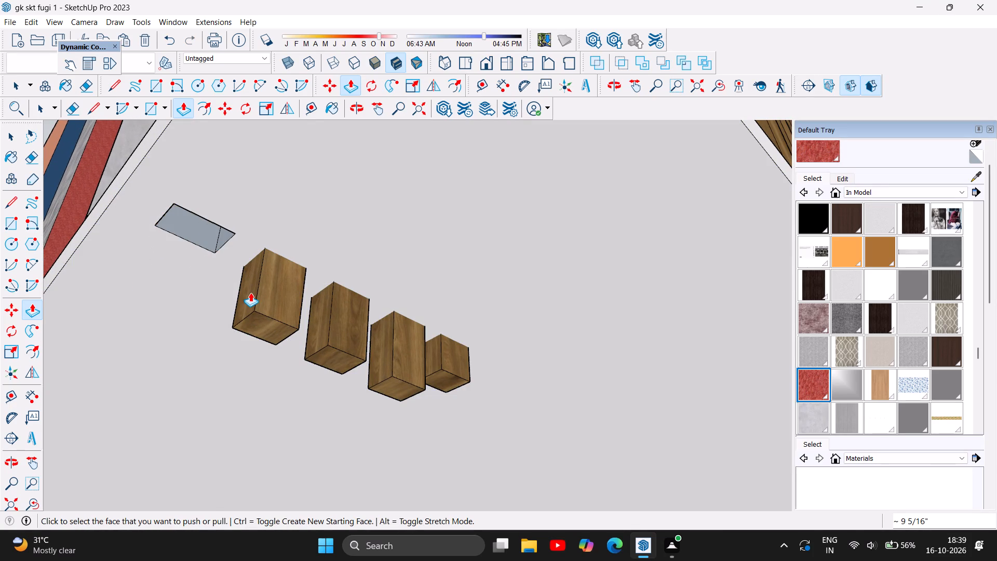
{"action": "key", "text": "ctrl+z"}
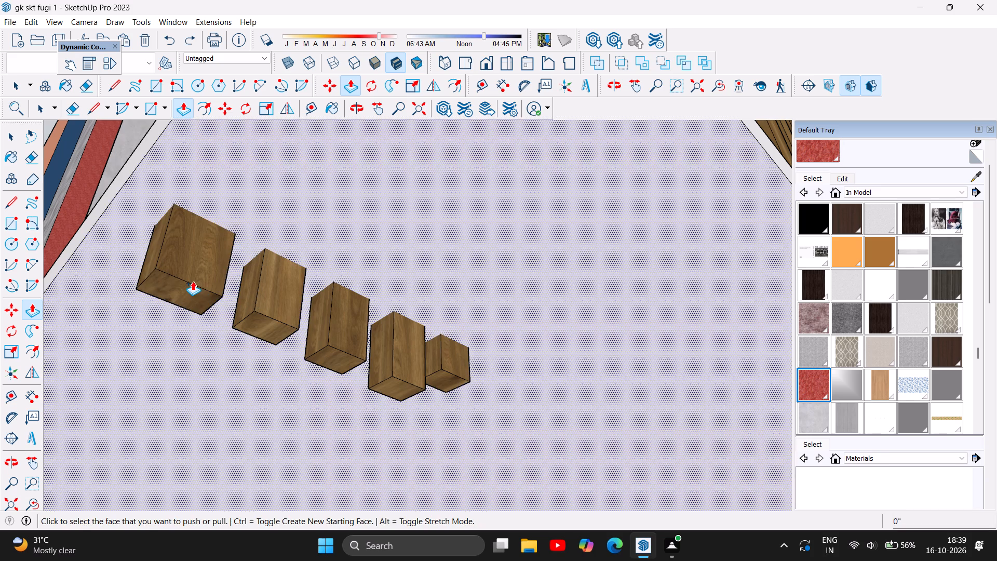
Push the bottom faces of the two outermost wooden slats up to the slab's underside, the outermost by about 9 5/16".
{"action": "left_click", "coordinate": [182, 285]}
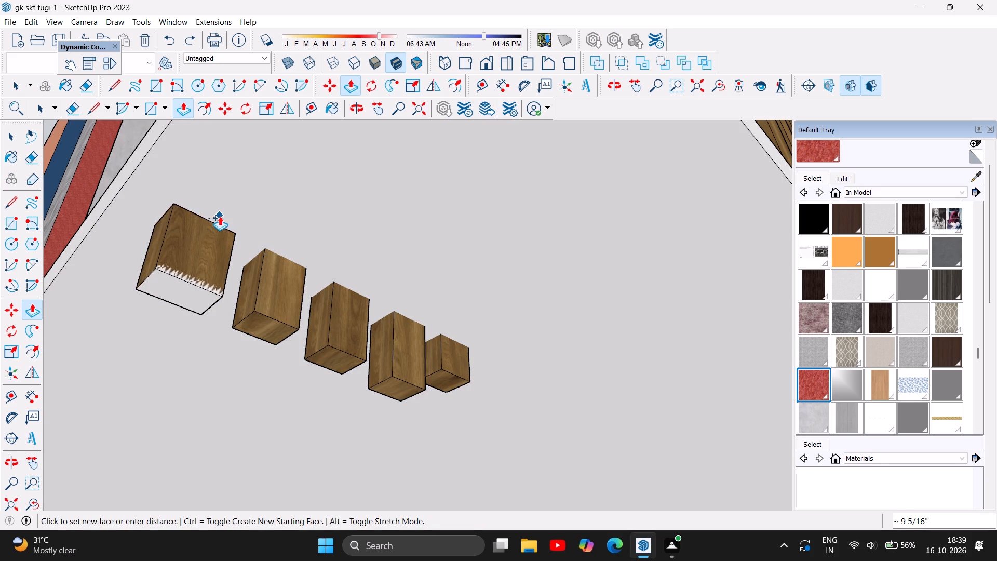
{"action": "left_click", "coordinate": [220, 216]}
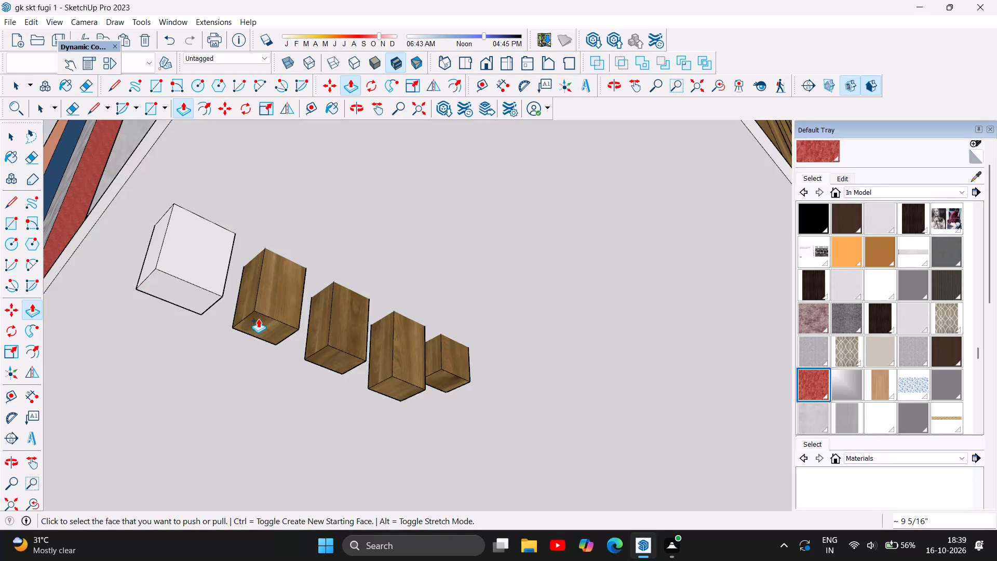
{"action": "left_click", "coordinate": [267, 325]}
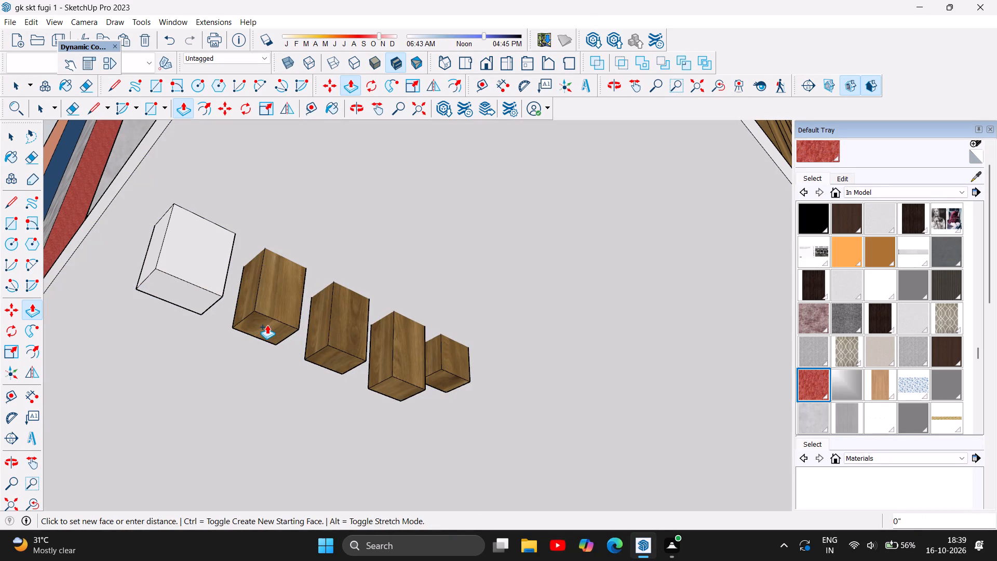
{"action": "left_click_drag", "start_coordinate": [268, 318], "coordinate": [271, 312]}
{"action": "key", "text": "ctrl+z"}
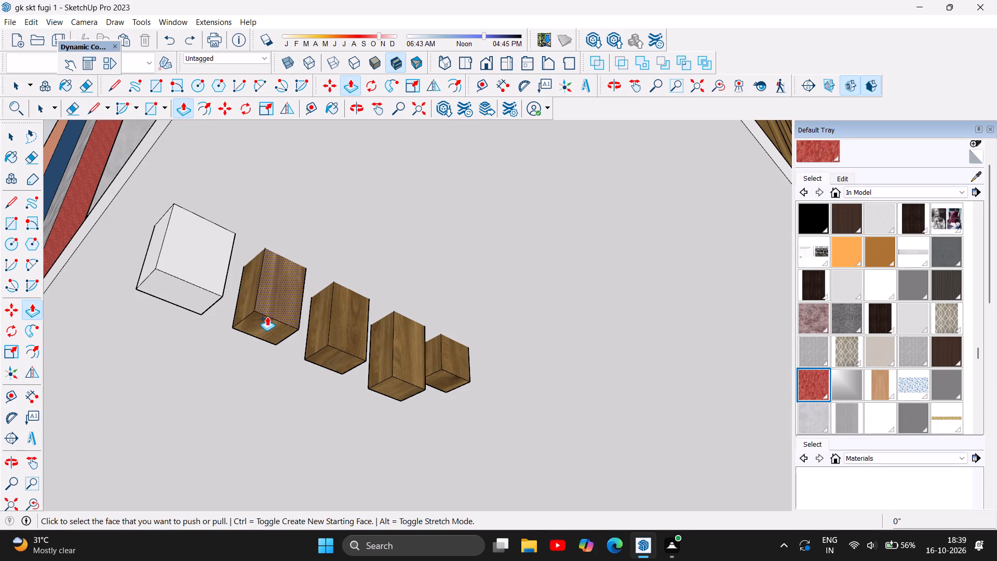
{"action": "left_click_drag", "start_coordinate": [260, 322], "coordinate": [279, 257]}
Push the third, fourth and fifth slats' bottom faces up to the slab's underside, about 9 15/16", 10 5/8" and 6 3/4".
{"action": "left_click", "coordinate": [338, 354]}
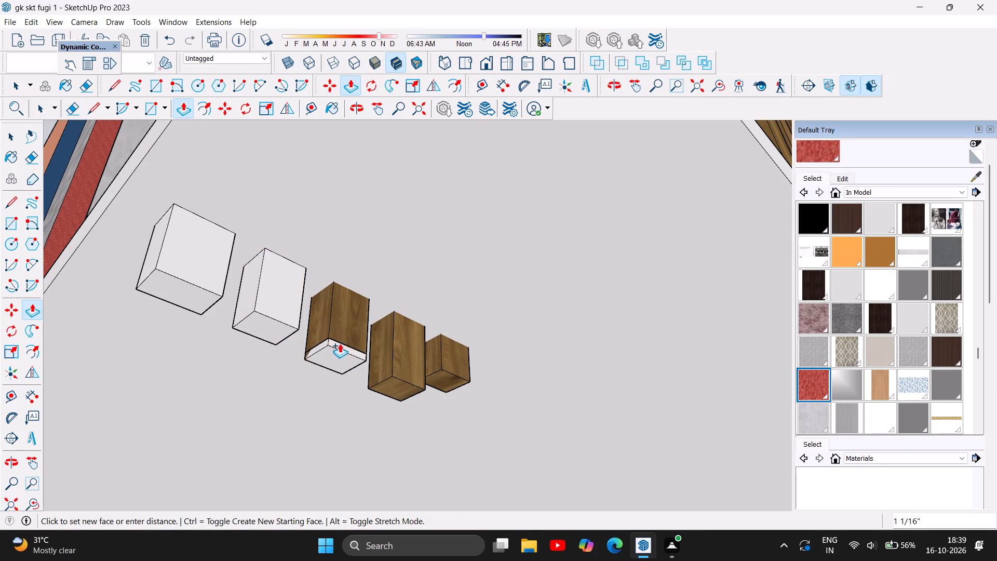
{"action": "left_click", "coordinate": [350, 289]}
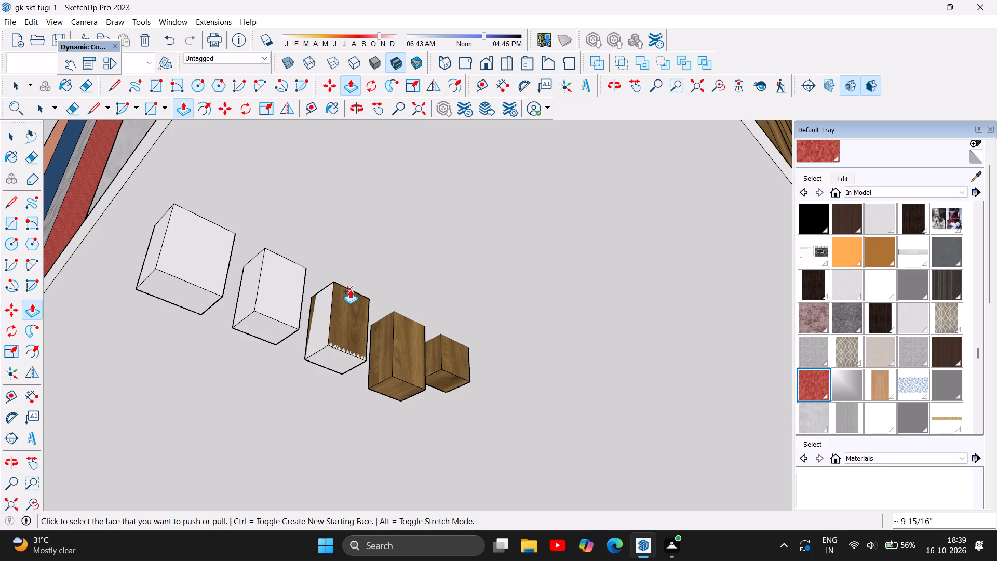
{"action": "left_click_drag", "start_coordinate": [396, 386], "coordinate": [407, 343]}
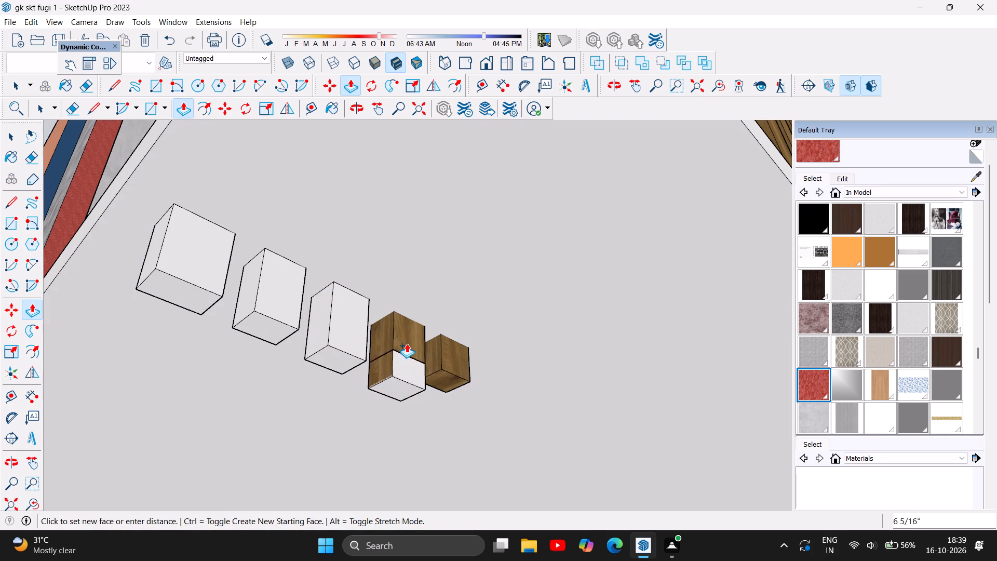
{"action": "left_click_drag", "start_coordinate": [407, 343], "coordinate": [408, 321]}
{"action": "left_click", "coordinate": [409, 319]}
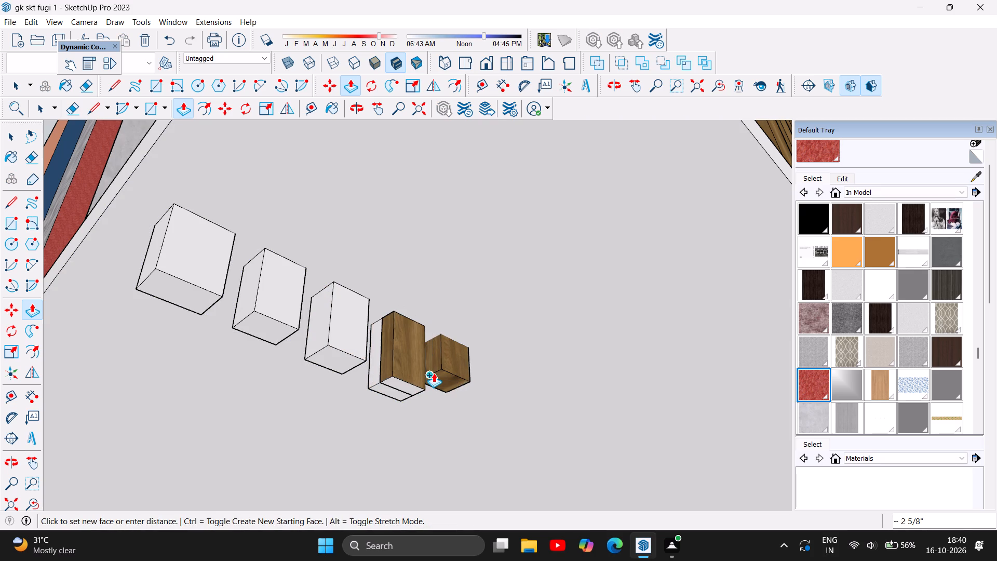
{"action": "key", "text": "ctrl+z"}
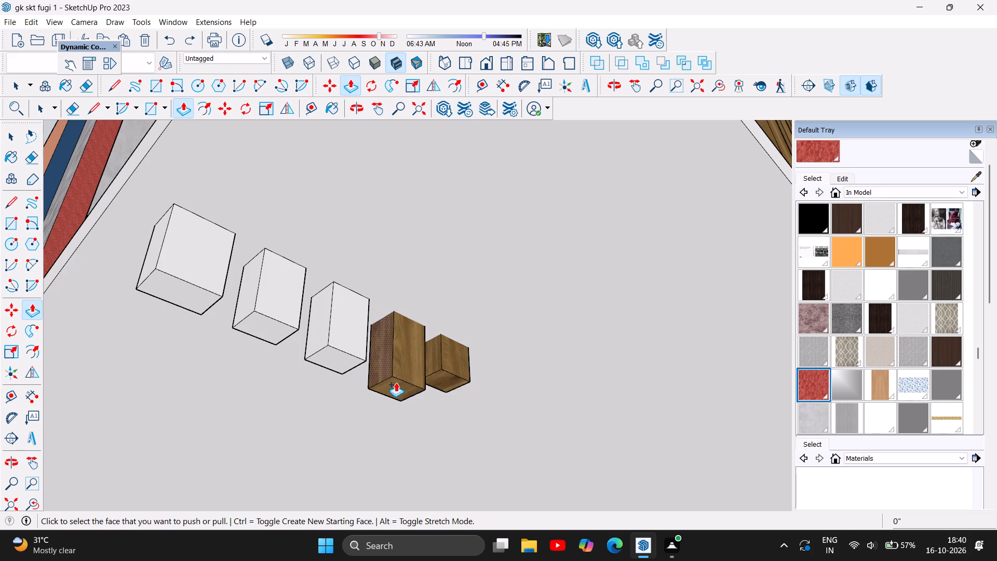
{"action": "left_click", "coordinate": [396, 382]}
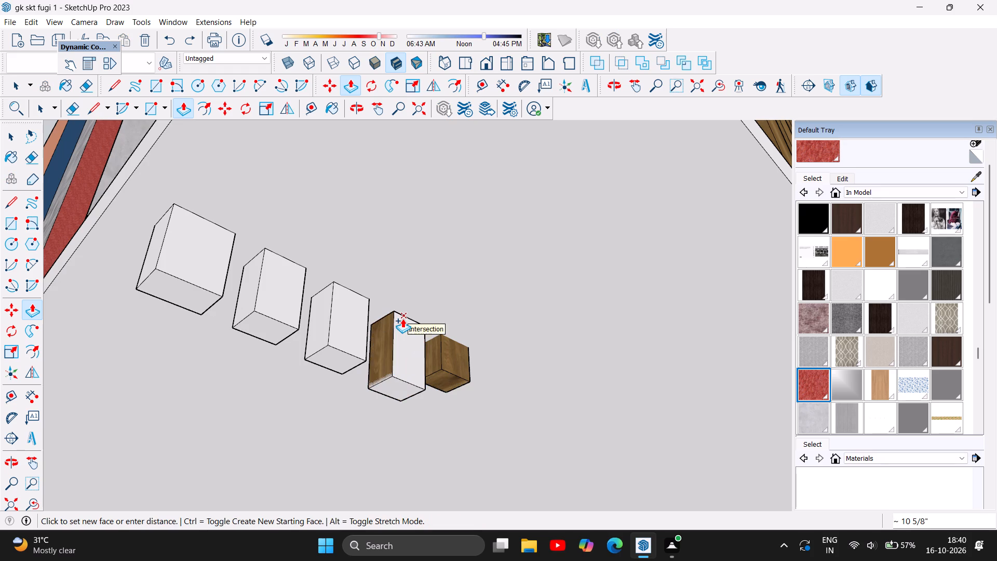
{"action": "left_click", "coordinate": [402, 318]}
{"action": "left_click_drag", "start_coordinate": [452, 376], "coordinate": [454, 340]}
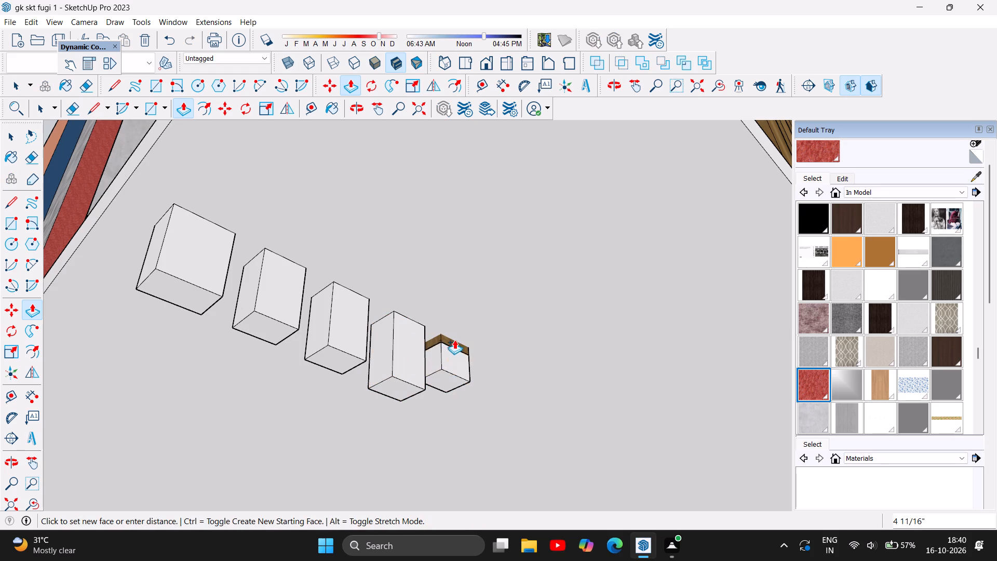
{"action": "left_click_drag", "start_coordinate": [454, 340], "coordinate": [454, 338]}
Delete the inner edges and faces of the white box left beneath the slab at the outermost slat's end.
{"action": "scroll", "coordinate": [294, 365], "scroll_direction": "down", "scroll_amount": 4}
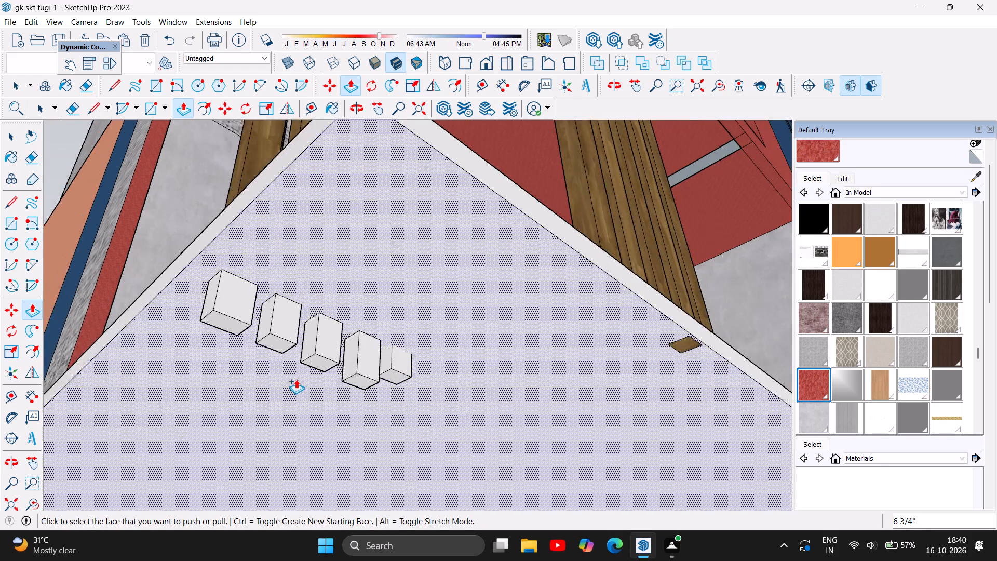
{"action": "scroll", "coordinate": [296, 379], "scroll_direction": "down", "scroll_amount": 5}
{"action": "left_click", "coordinate": [4, 129]}
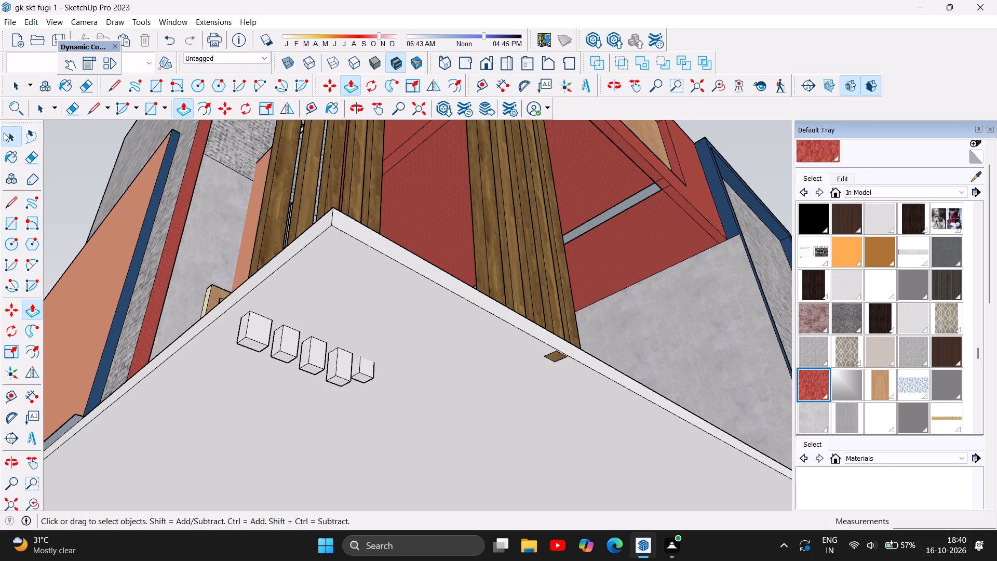
{"action": "left_click", "coordinate": [259, 342]}
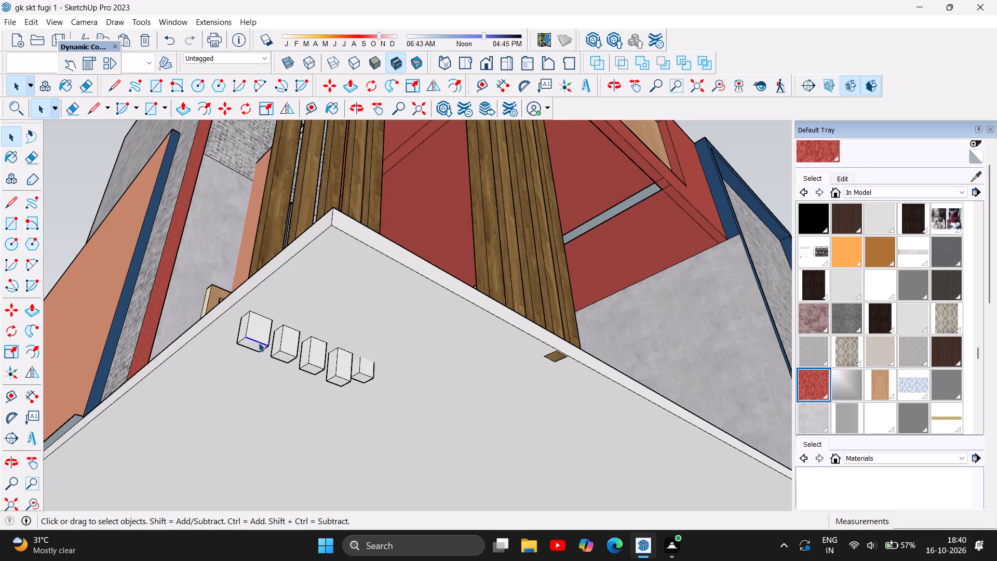
{"action": "key", "text": "Delete"}
{"action": "left_click", "coordinate": [258, 343]}
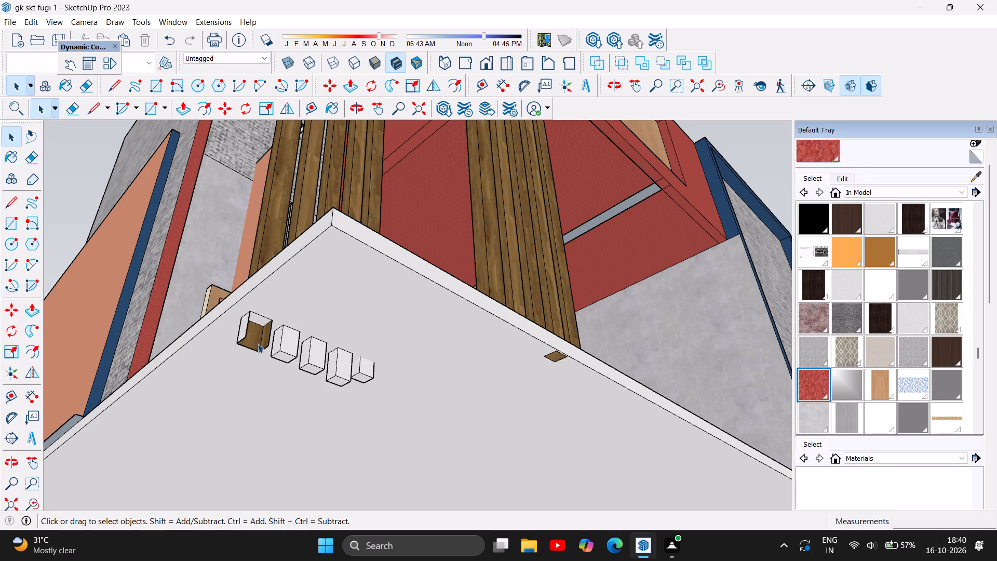
{"action": "key", "text": "Delete"}
{"action": "left_click", "coordinate": [240, 341]}
{"action": "key", "text": "Delete"}
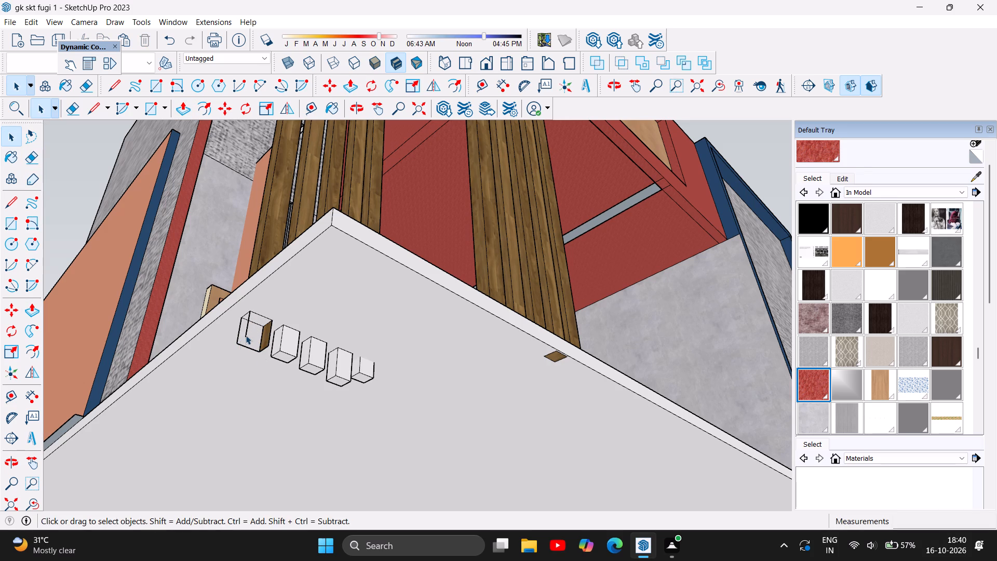
{"action": "left_click", "coordinate": [245, 332]}
{"action": "key", "text": "Delete"}
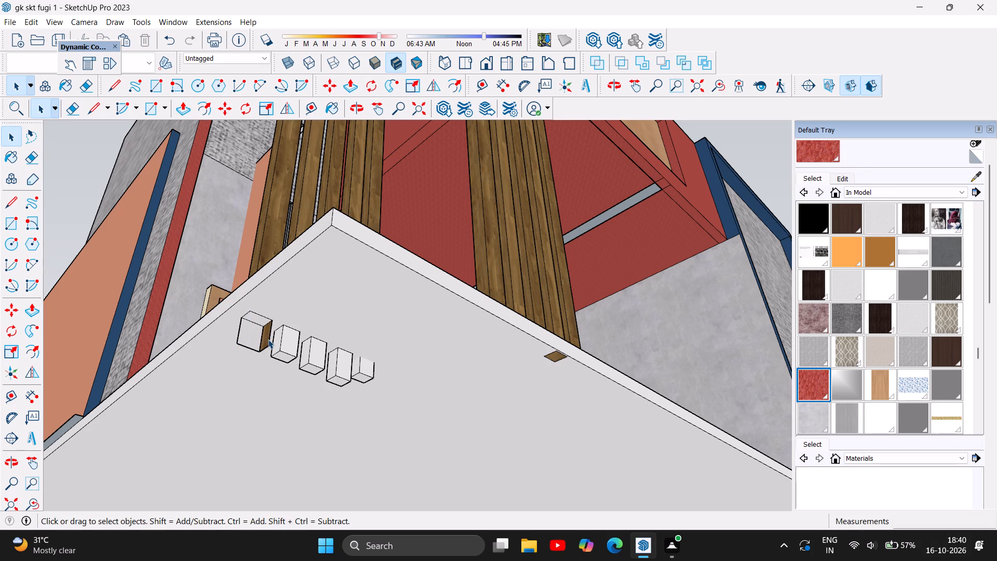
{"action": "left_click", "coordinate": [266, 339]}
{"action": "key", "text": "Delete"}
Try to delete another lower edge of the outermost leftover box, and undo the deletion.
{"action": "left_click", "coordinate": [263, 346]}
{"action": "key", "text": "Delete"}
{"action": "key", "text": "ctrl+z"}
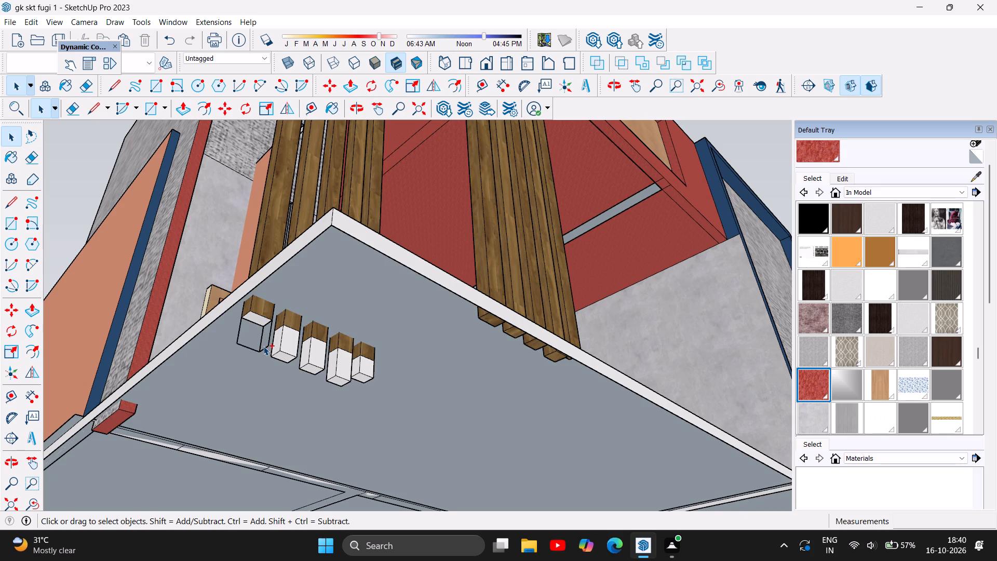
Delete the remaining vertical and bottom edges of the outermost leftover box beneath the slab.
{"action": "scroll", "coordinate": [263, 346], "scroll_direction": "up", "scroll_amount": 5}
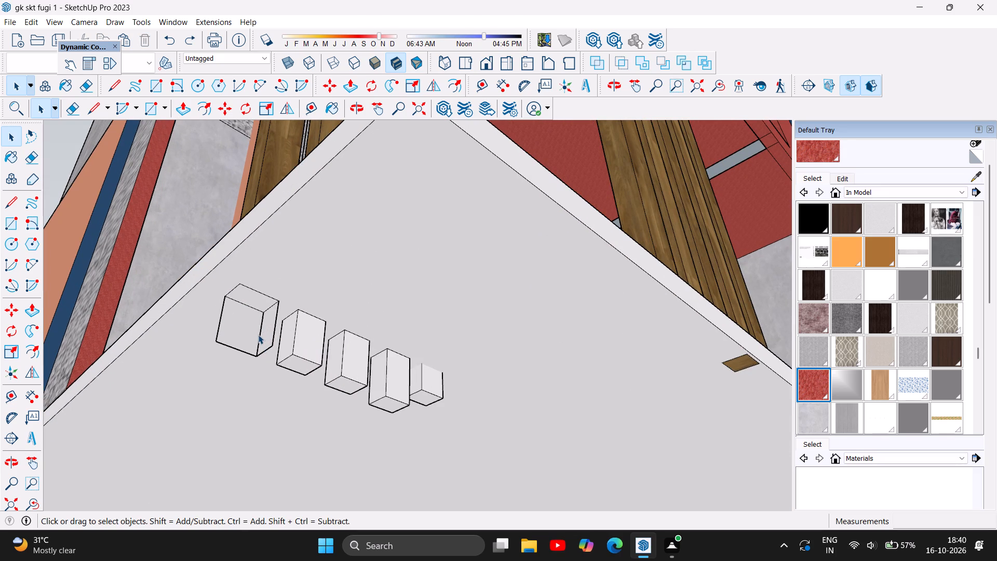
{"action": "left_click", "coordinate": [258, 335]}
{"action": "key", "text": "Delete"}
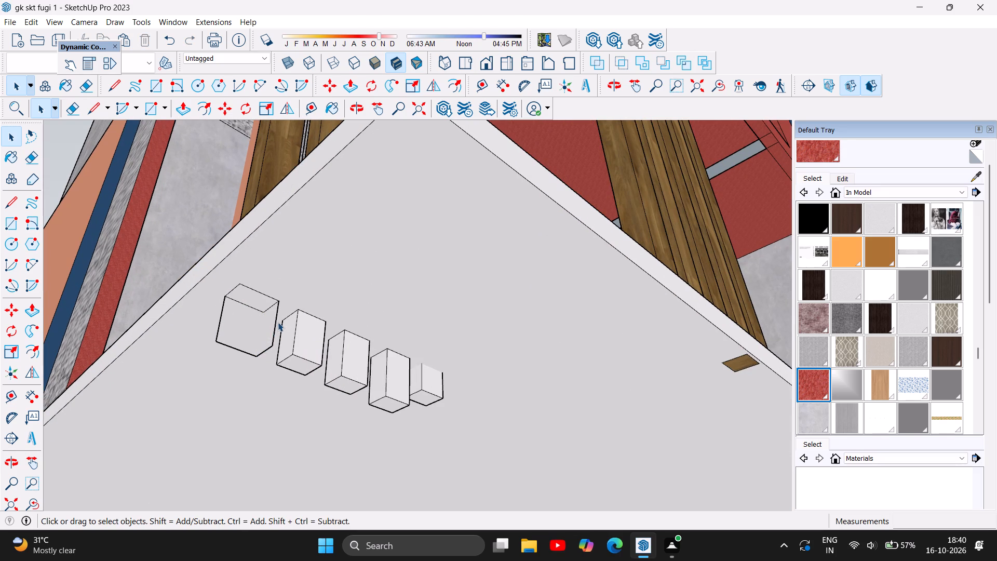
{"action": "left_click", "coordinate": [275, 323]}
{"action": "key", "text": "Delete"}
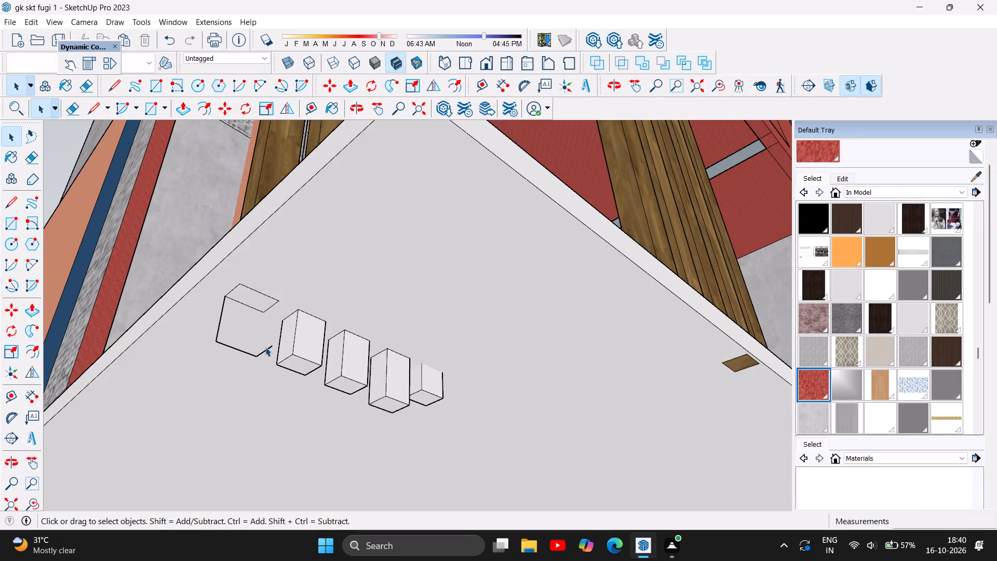
{"action": "left_click", "coordinate": [265, 347]}
{"action": "left_click", "coordinate": [266, 350]}
{"action": "key", "text": "Delete"}
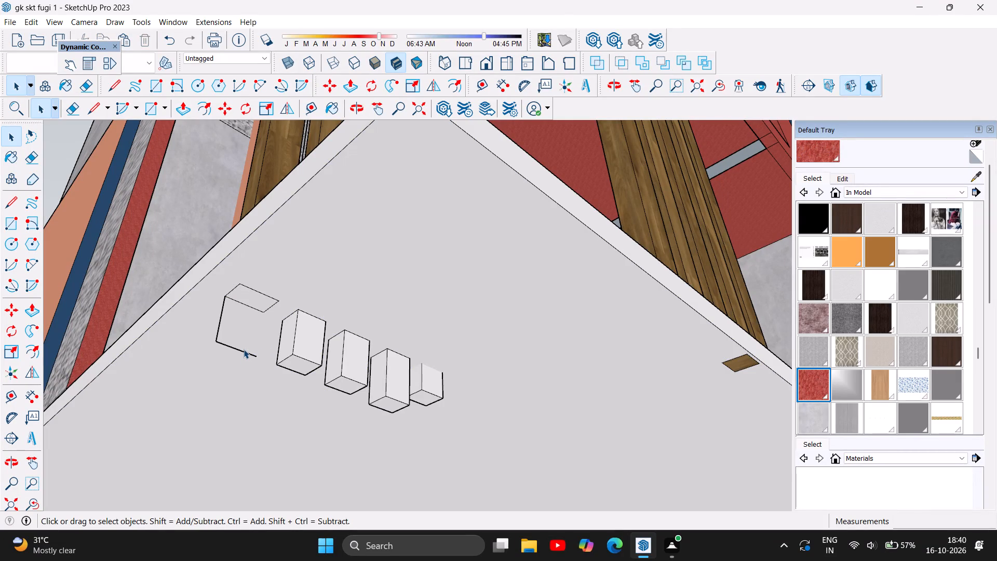
{"action": "left_click", "coordinate": [244, 349]}
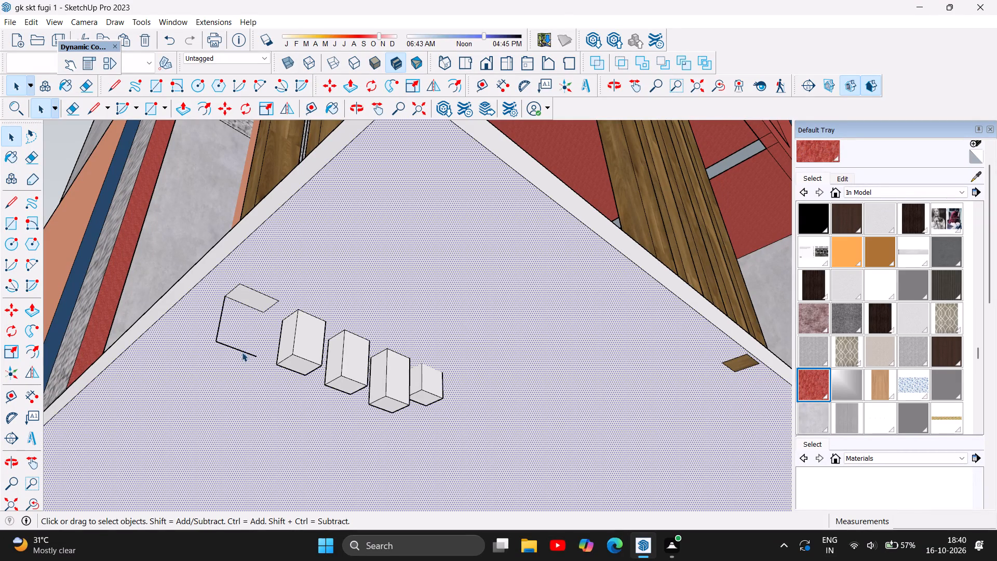
{"action": "left_click", "coordinate": [247, 353]}
{"action": "key", "text": "Delete"}
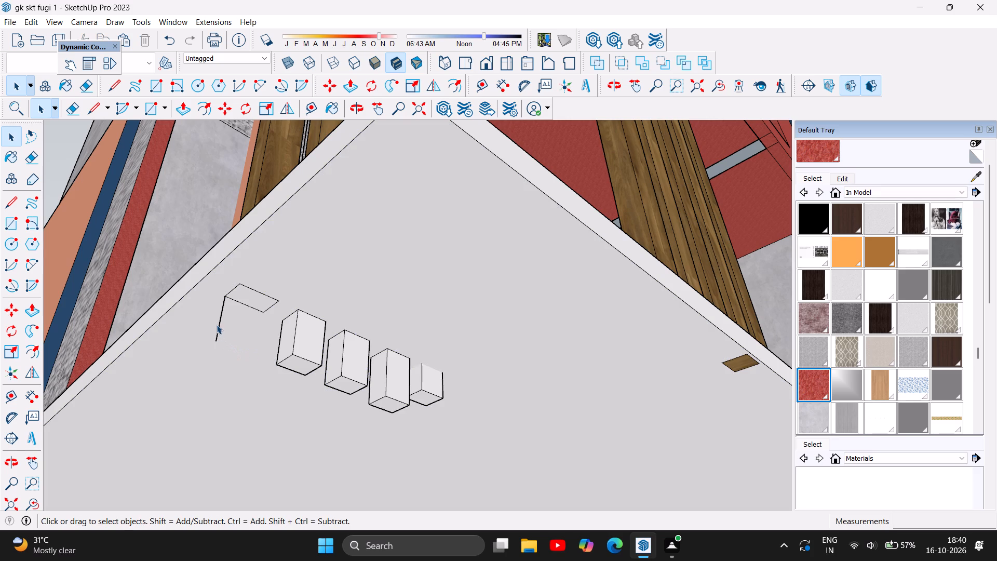
{"action": "left_click", "coordinate": [220, 324]}
{"action": "key", "text": "Delete"}
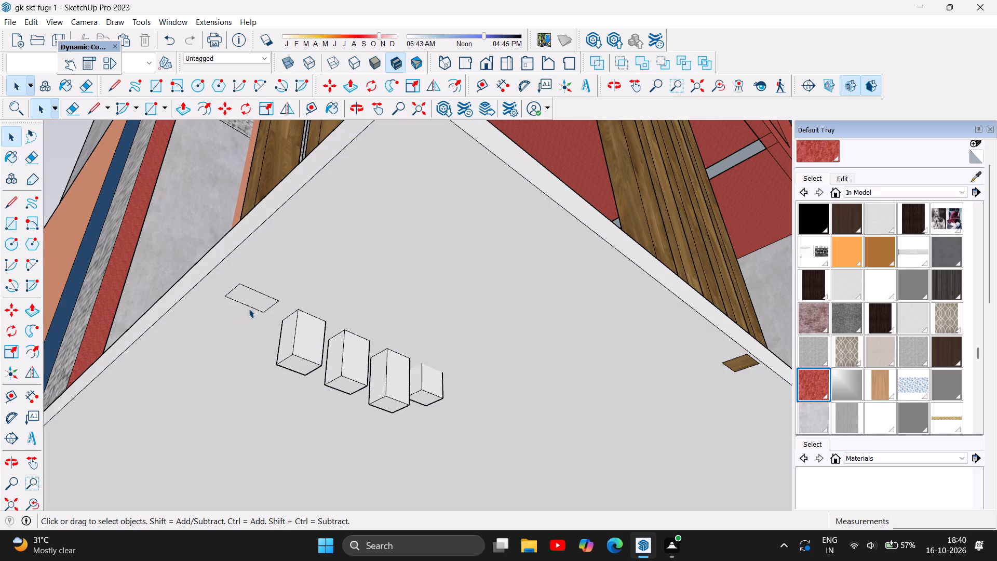
Delete the edges of the rectangular outline left on the slab's underside at the outermost slat's position.
{"action": "left_click", "coordinate": [251, 308]}
{"action": "key", "text": "Delete"}
{"action": "left_click", "coordinate": [269, 306]}
{"action": "key", "text": "Delete"}
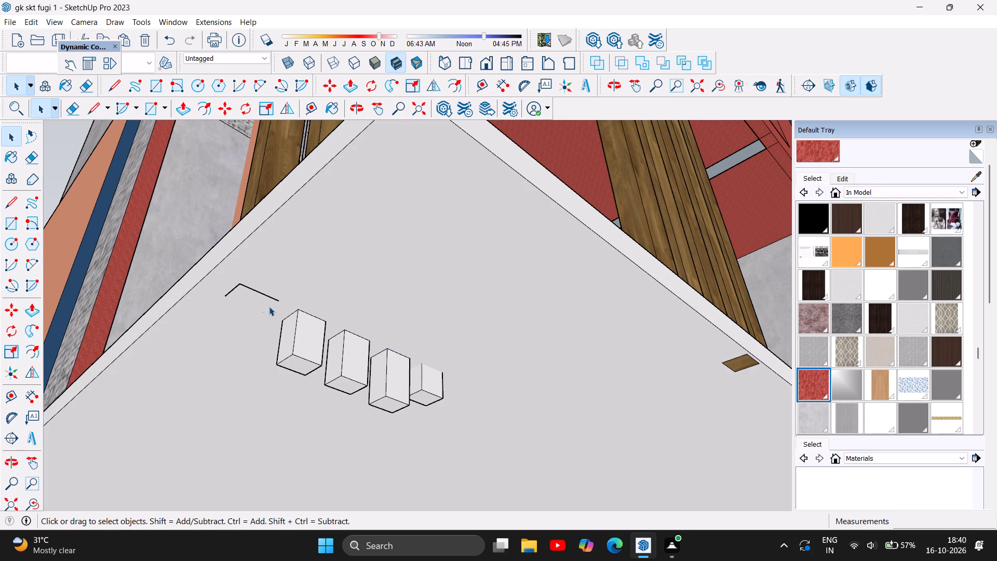
{"action": "left_click", "coordinate": [266, 295]}
{"action": "key", "text": "Delete"}
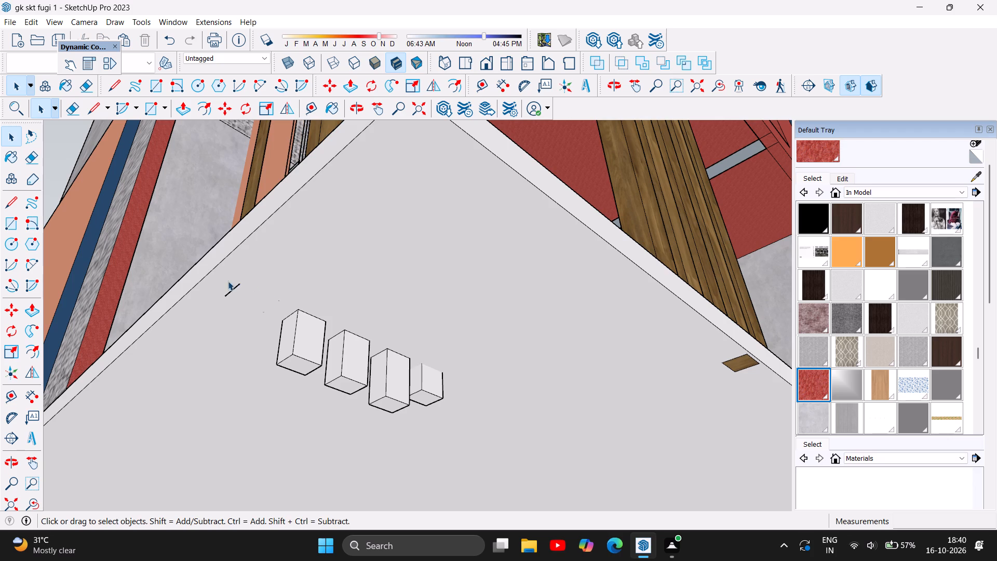
{"action": "left_click", "coordinate": [235, 285]}
{"action": "key", "text": "Delete"}
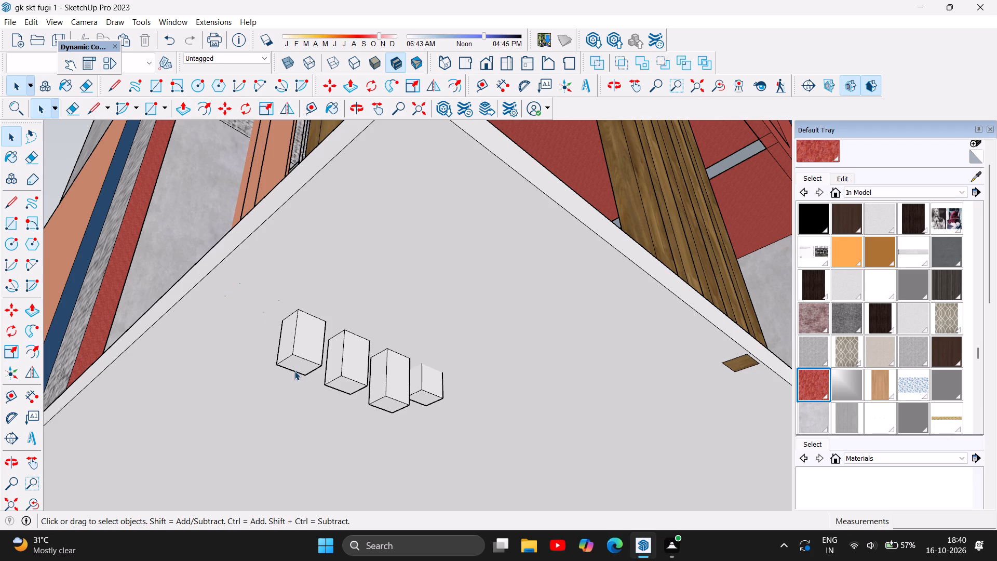
Delete the outermost slat's leftover narrow face and the orange face beside the wooden window frame above the slab.
{"action": "scroll", "coordinate": [328, 419], "scroll_direction": "down", "scroll_amount": 11}
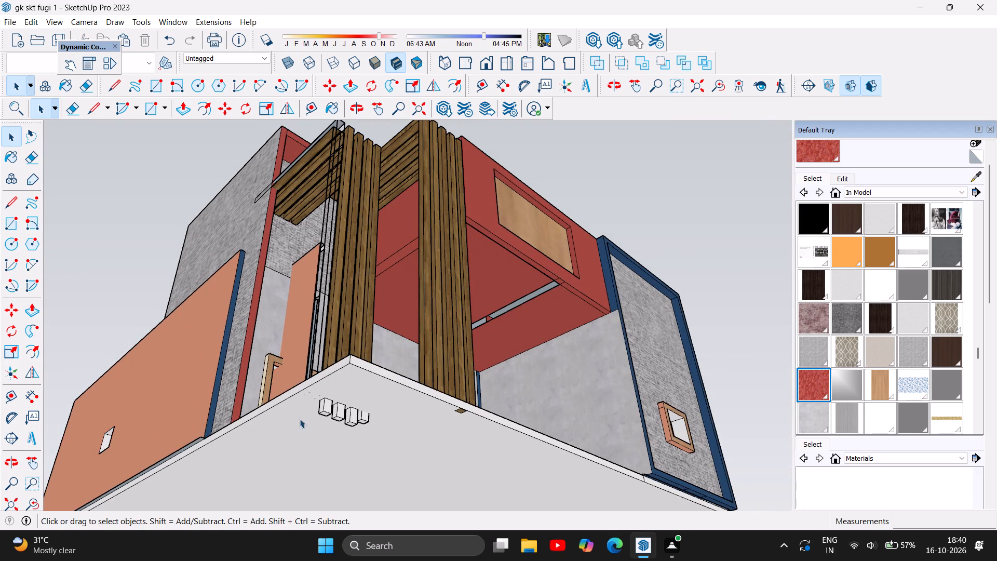
{"action": "scroll", "coordinate": [299, 345], "scroll_direction": "up", "scroll_amount": 5}
{"action": "scroll", "coordinate": [282, 398], "scroll_direction": "up", "scroll_amount": 2}
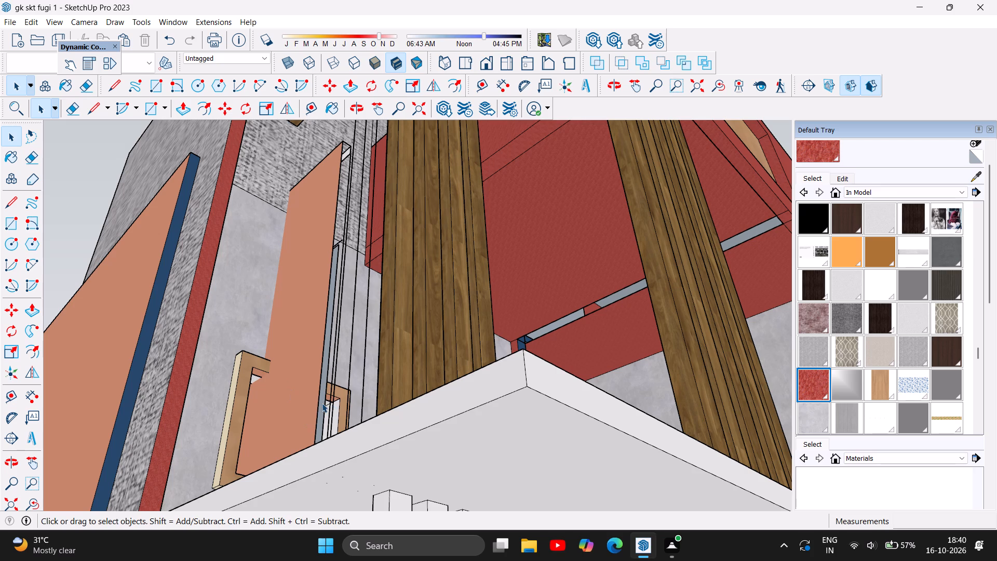
{"action": "left_click", "coordinate": [322, 403]}
{"action": "key", "text": "Delete"}
{"action": "left_click", "coordinate": [318, 401]}
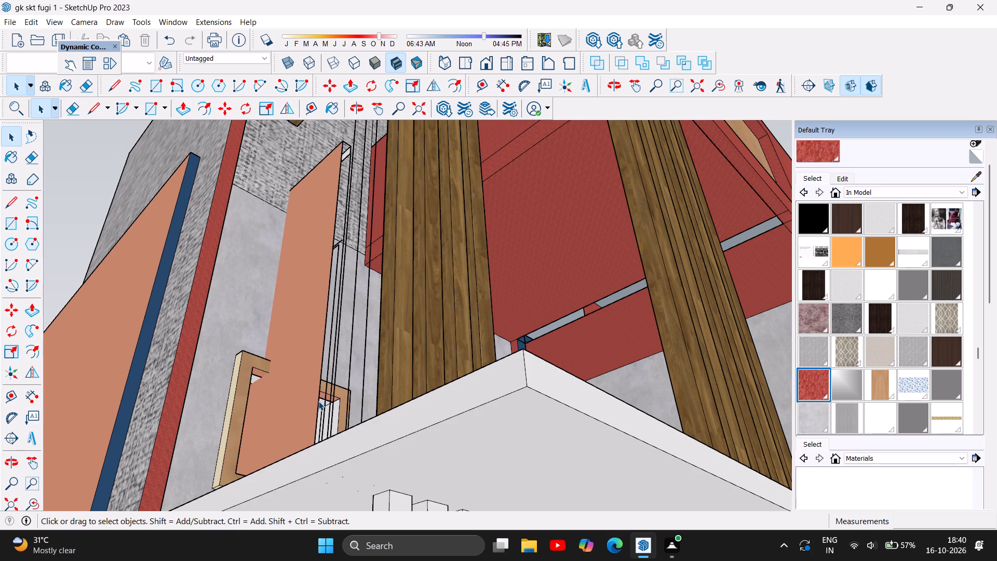
{"action": "key", "text": "Delete"}
Delete the loose vertical edges of the outermost slat between the wooden window frame and the remaining slats.
{"action": "scroll", "coordinate": [334, 373], "scroll_direction": "up", "scroll_amount": 3}
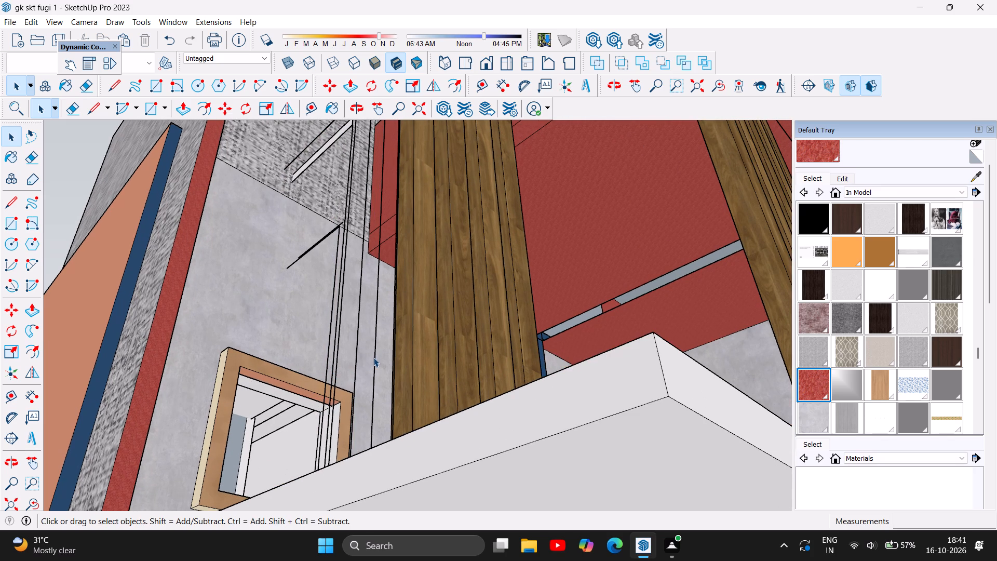
{"action": "left_click", "coordinate": [374, 368]}
{"action": "key", "text": "Delete"}
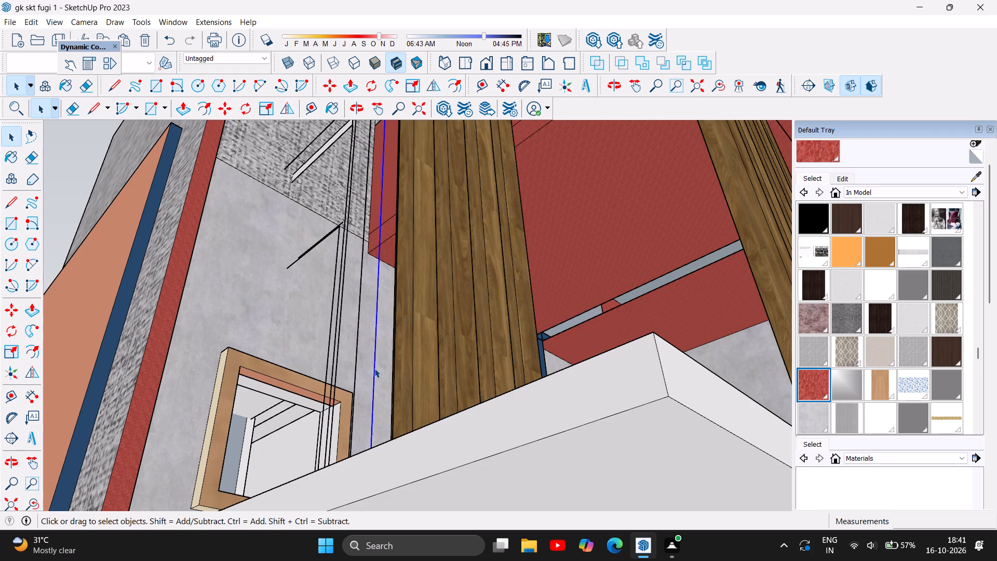
{"action": "double_click", "coordinate": [357, 365]}
{"action": "key", "text": "Delete"}
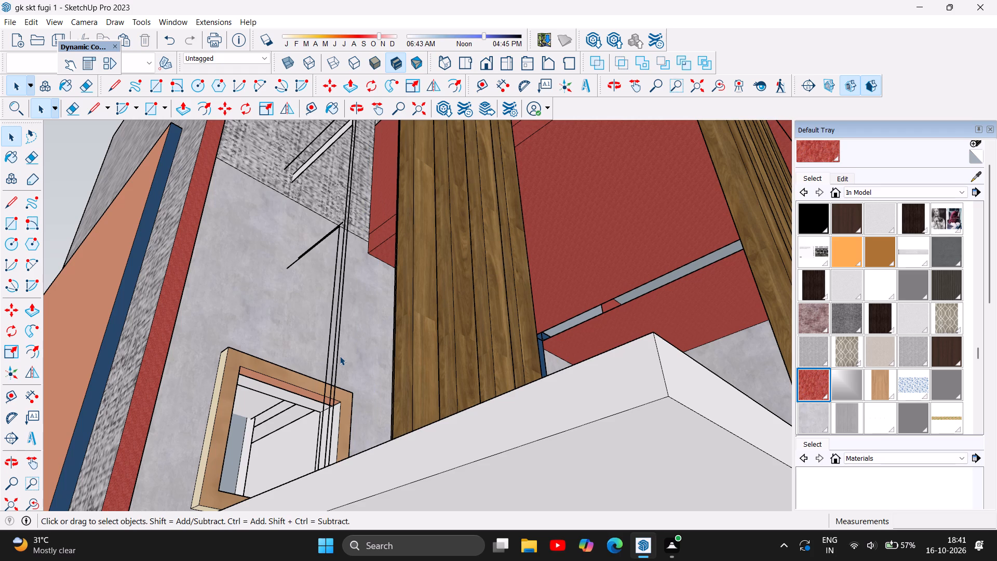
{"action": "left_click", "coordinate": [339, 357]}
{"action": "key", "text": "Delete"}
{"action": "left_click", "coordinate": [332, 362]}
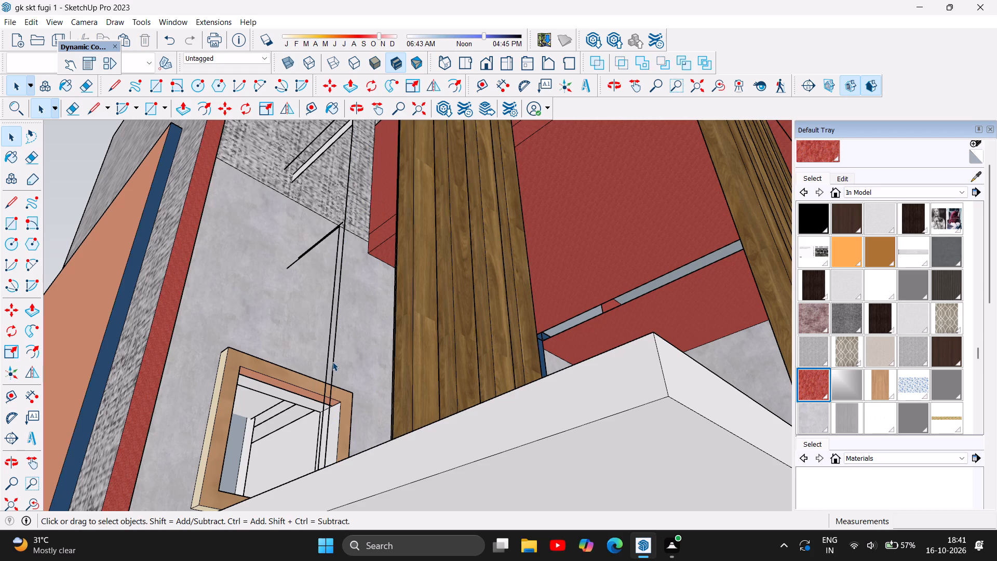
{"action": "key", "text": "Delete"}
{"action": "left_click", "coordinate": [326, 363]}
{"action": "key", "text": "Delete"}
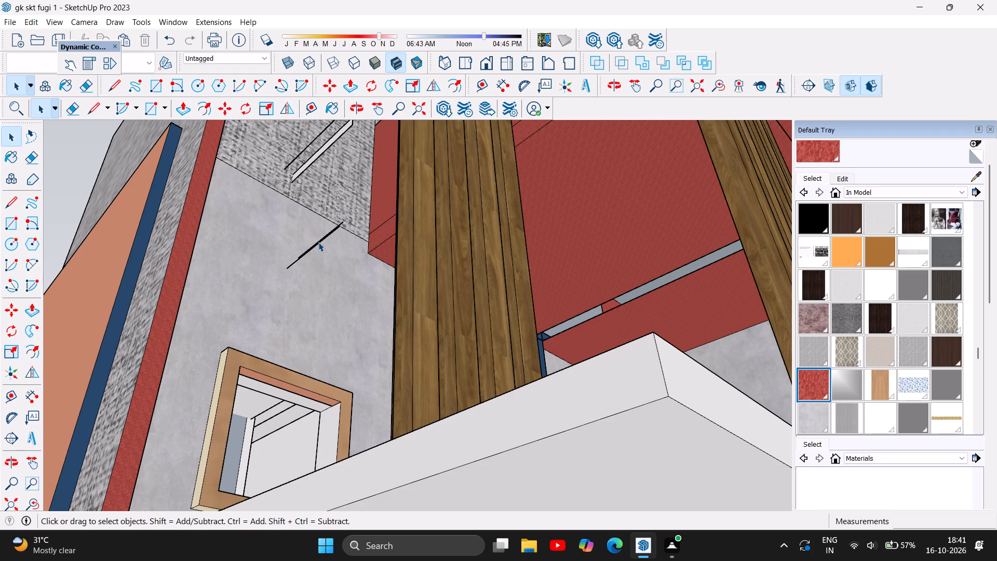
Delete the short slanted leftover edges in front of the plain grey wall above the window frame.
{"action": "left_click", "coordinate": [318, 242]}
{"action": "key", "text": "Delete"}
{"action": "left_click", "coordinate": [318, 239]}
{"action": "key", "text": "Delete"}
Delete the white slanted strip and its leftover edges in front of the textured grey wall.
{"action": "scroll", "coordinate": [358, 419], "scroll_direction": "down", "scroll_amount": 4}
{"action": "scroll", "coordinate": [323, 220], "scroll_direction": "up", "scroll_amount": 4}
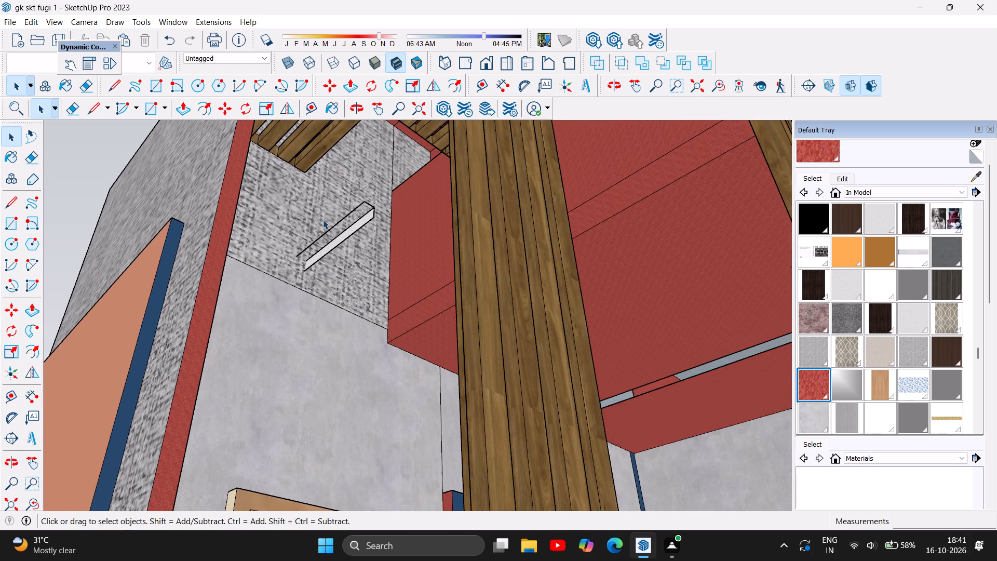
{"action": "scroll", "coordinate": [322, 219], "scroll_direction": "up", "scroll_amount": 1}
{"action": "left_click", "coordinate": [337, 247]}
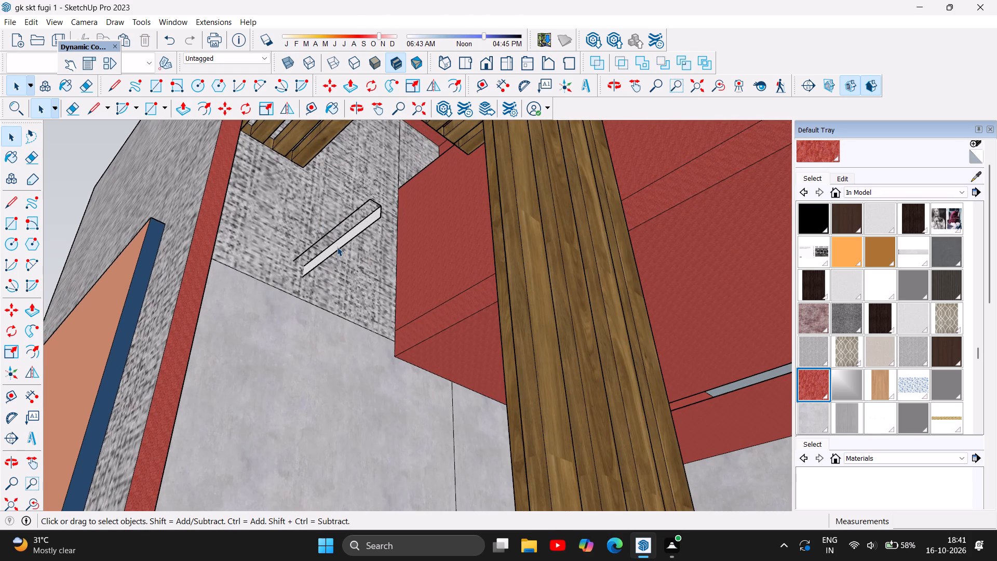
{"action": "key", "text": "Delete"}
{"action": "left_click", "coordinate": [337, 247]}
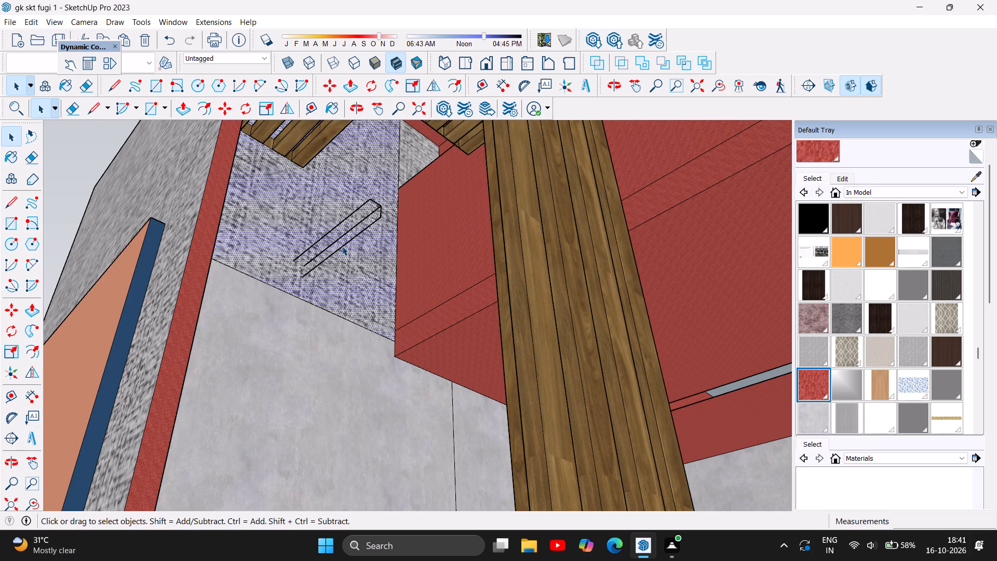
{"action": "left_click", "coordinate": [342, 246]}
{"action": "key", "text": "Delete"}
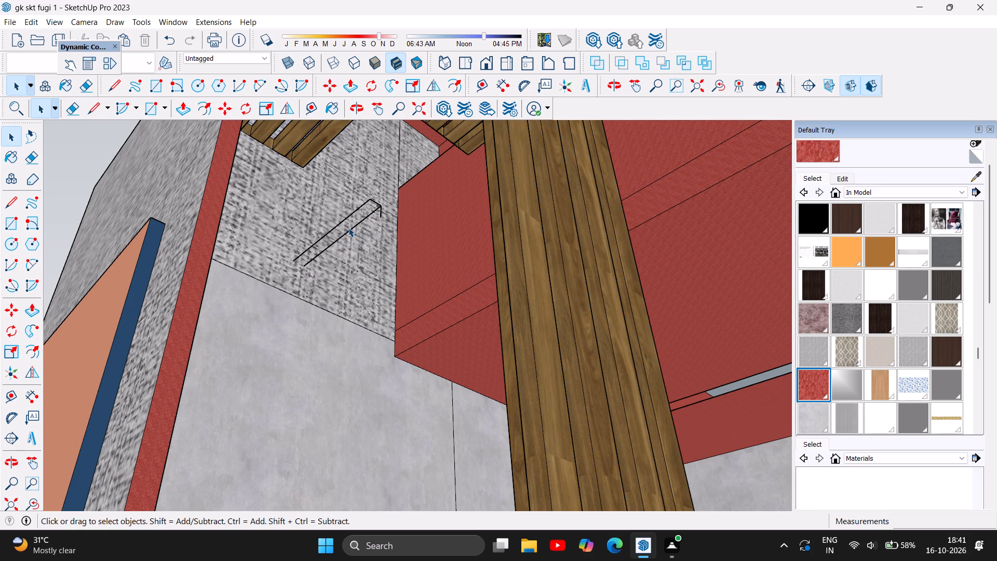
{"action": "left_click", "coordinate": [353, 225]}
{"action": "key", "text": "Delete"}
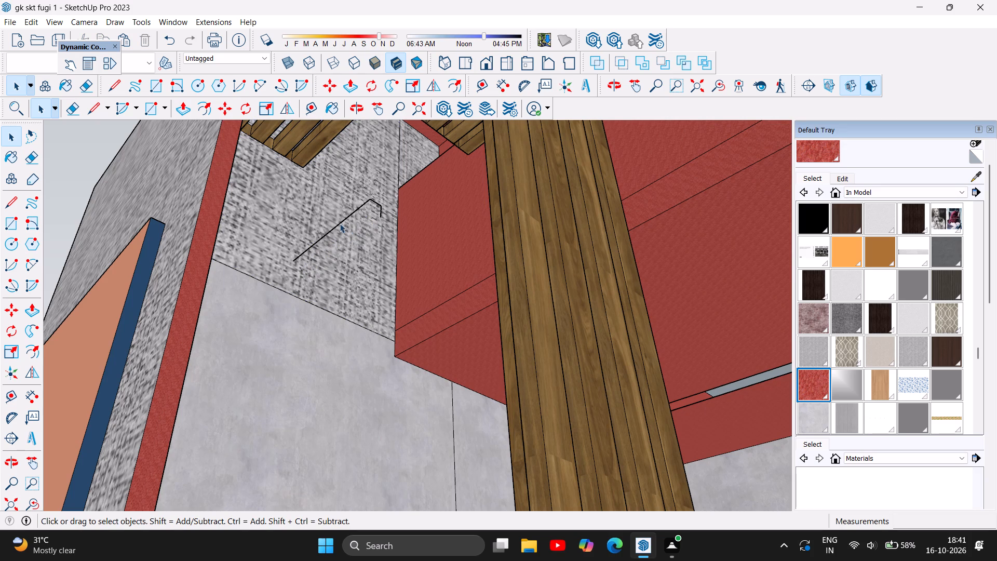
{"action": "left_click", "coordinate": [334, 223]}
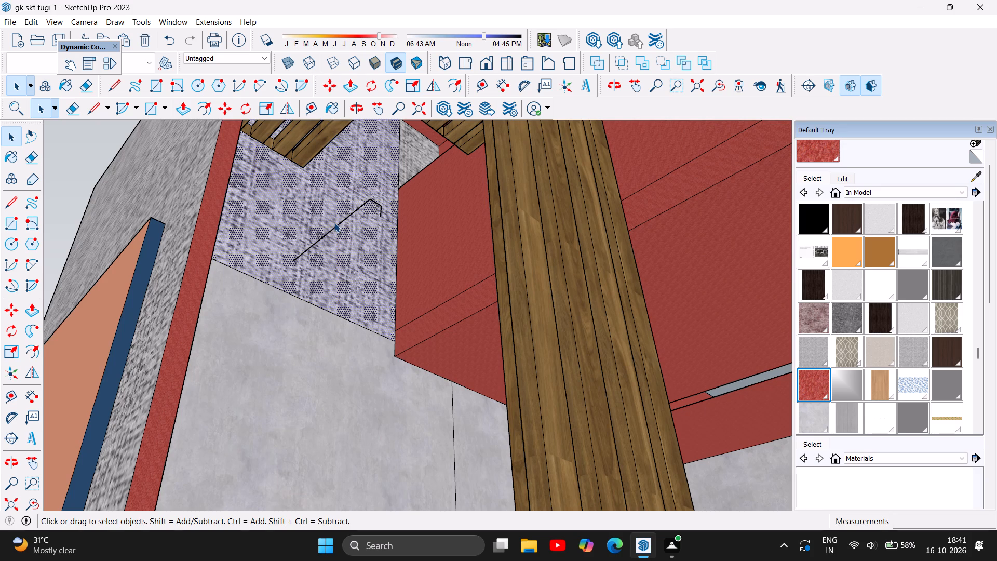
{"action": "double_click", "coordinate": [342, 220]}
{"action": "key", "text": "Delete"}
{"action": "left_click", "coordinate": [380, 208]}
{"action": "key", "text": "Delete"}
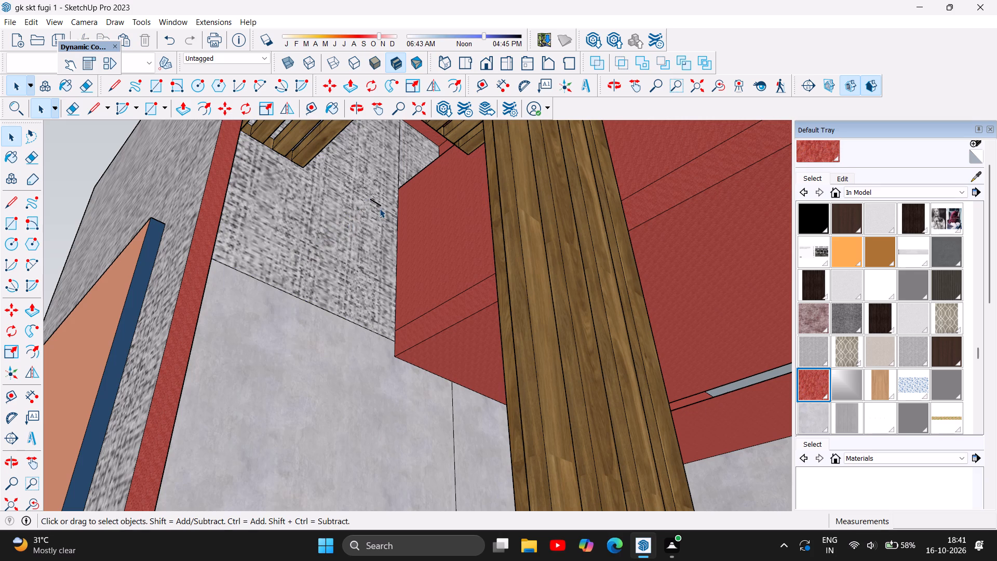
{"action": "left_click", "coordinate": [377, 205]}
{"action": "key", "text": "Delete"}
Delete the side and bottom faces of the leftover box nearest the wooden window frame beneath the floor slab's corner.
{"action": "scroll", "coordinate": [308, 337], "scroll_direction": "down", "scroll_amount": 15}
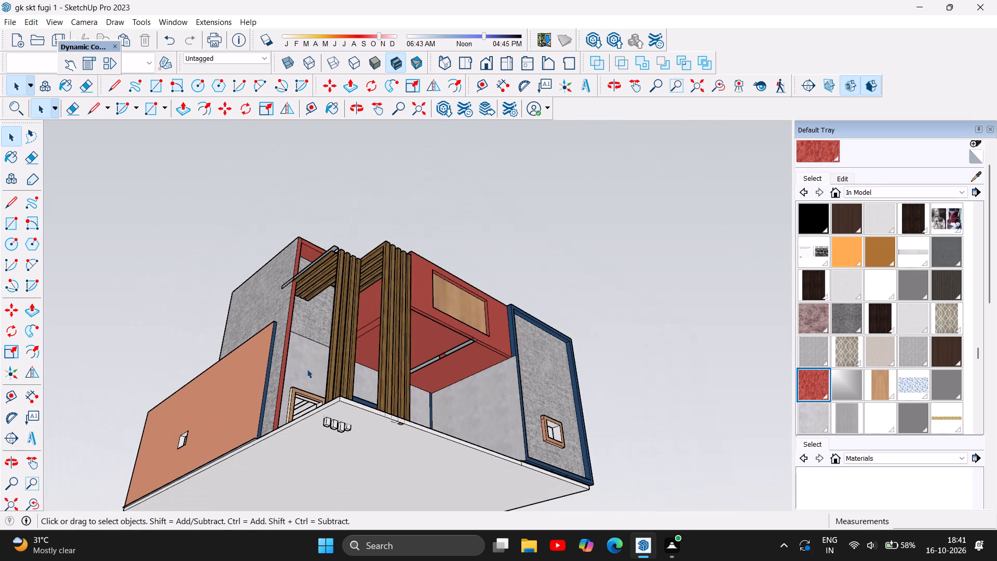
{"action": "scroll", "coordinate": [281, 429], "scroll_direction": "up", "scroll_amount": 4}
{"action": "scroll", "coordinate": [254, 420], "scroll_direction": "down", "scroll_amount": 4}
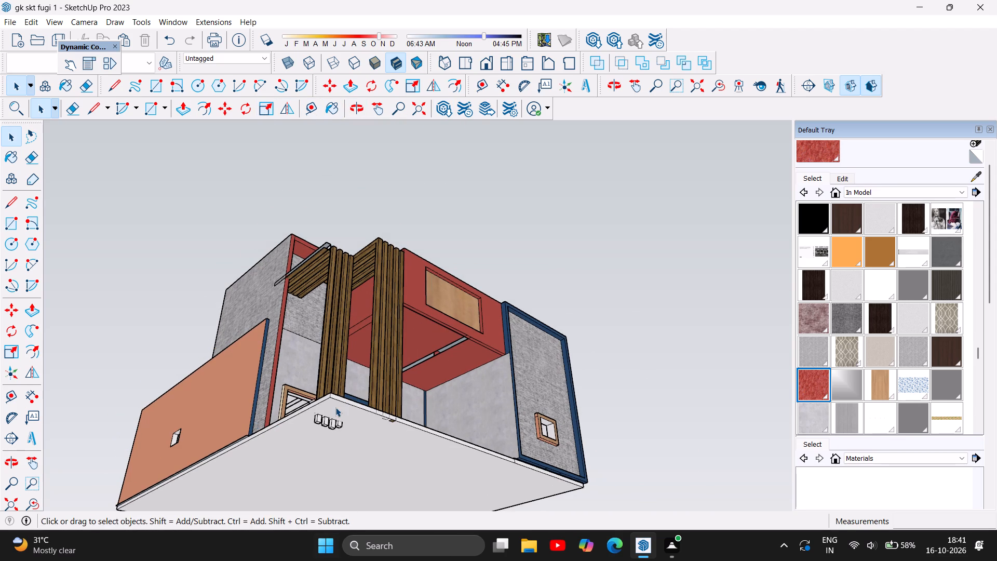
{"action": "scroll", "coordinate": [335, 407], "scroll_direction": "up", "scroll_amount": 12}
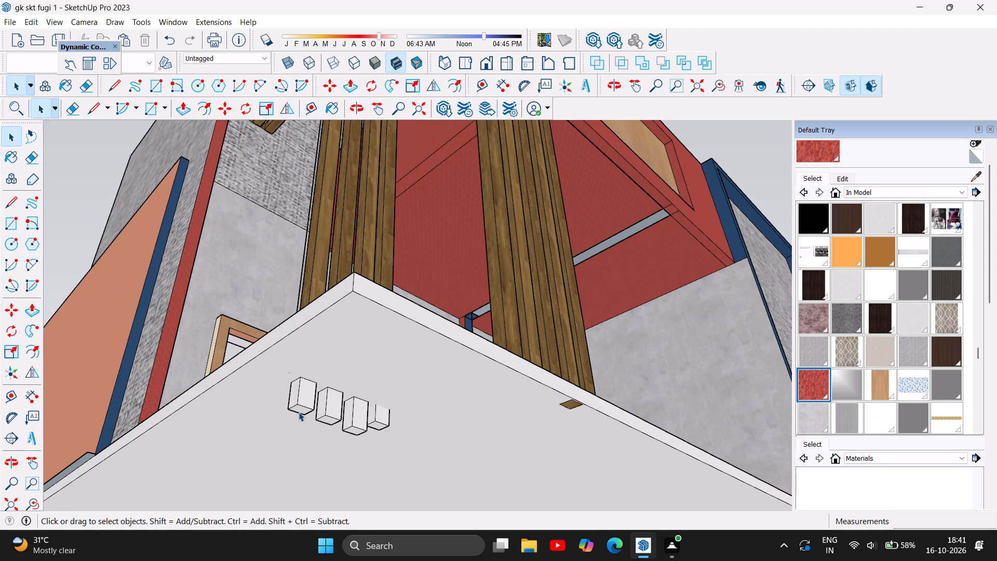
{"action": "left_click", "coordinate": [299, 412]}
{"action": "key", "text": "Delete"}
{"action": "left_click", "coordinate": [306, 406]}
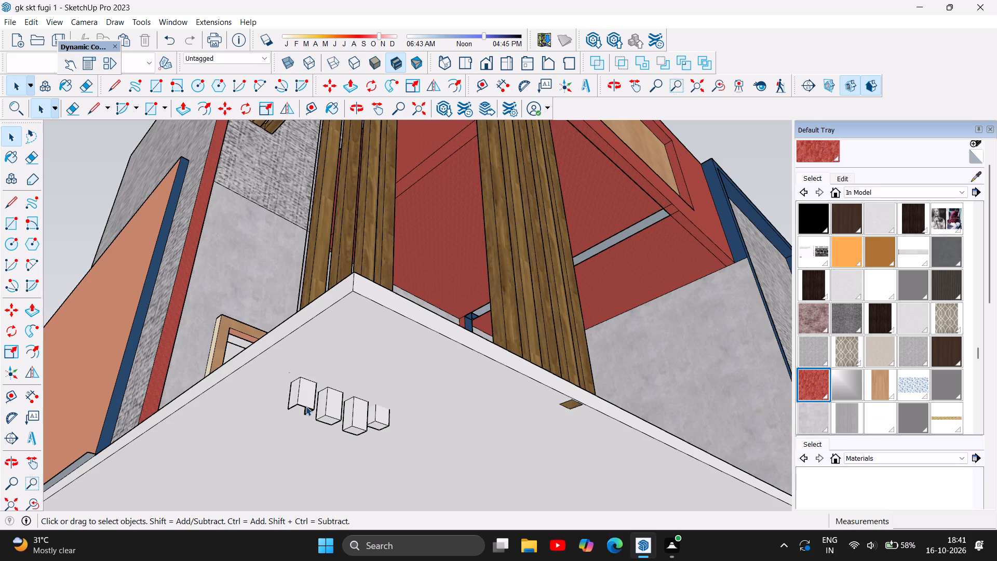
{"action": "key", "text": "Delete"}
{"action": "left_click", "coordinate": [309, 407]}
{"action": "key", "text": "Delete"}
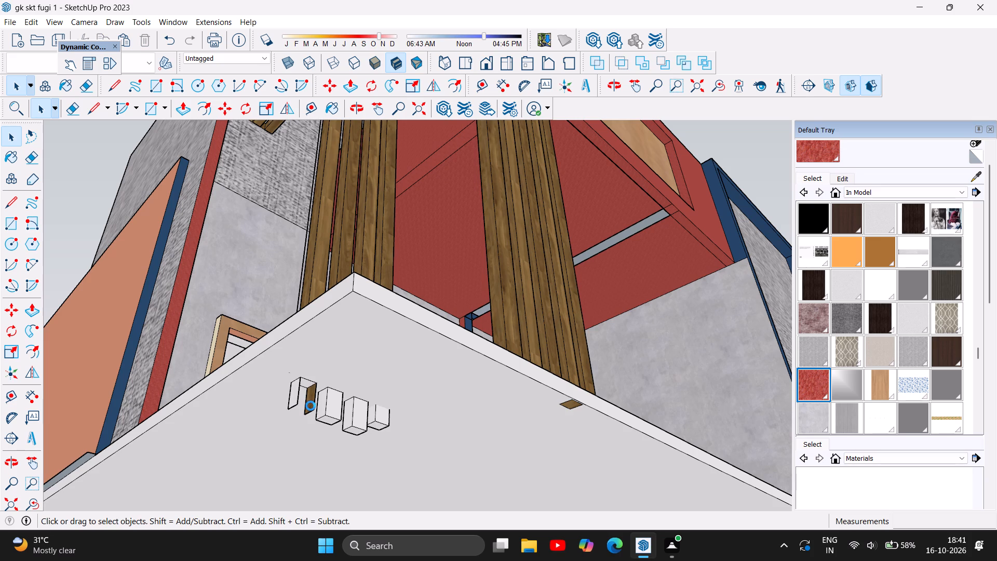
{"action": "double_click", "coordinate": [311, 406]}
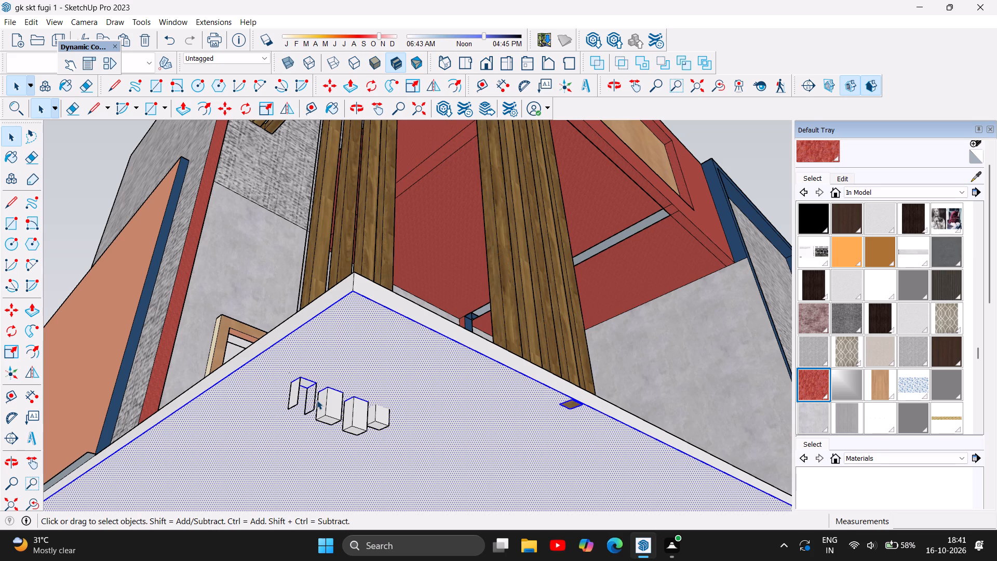
{"action": "left_click", "coordinate": [316, 402]}
{"action": "key", "text": "Delete"}
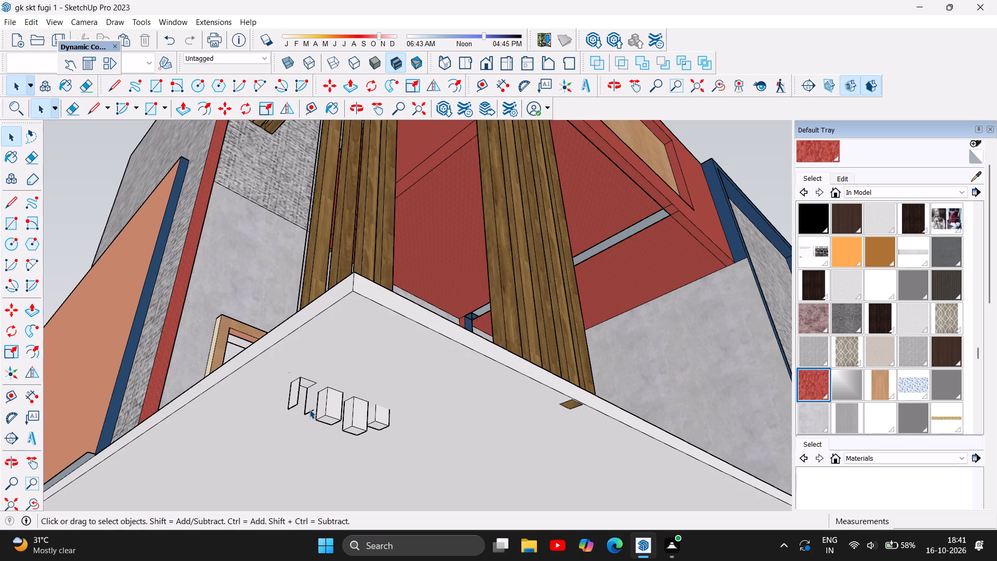
Delete the remaining vertical and bottom edges of that box, down to its flat outline on the slab's underside.
{"action": "left_click", "coordinate": [309, 409]}
{"action": "left_click", "coordinate": [309, 410]}
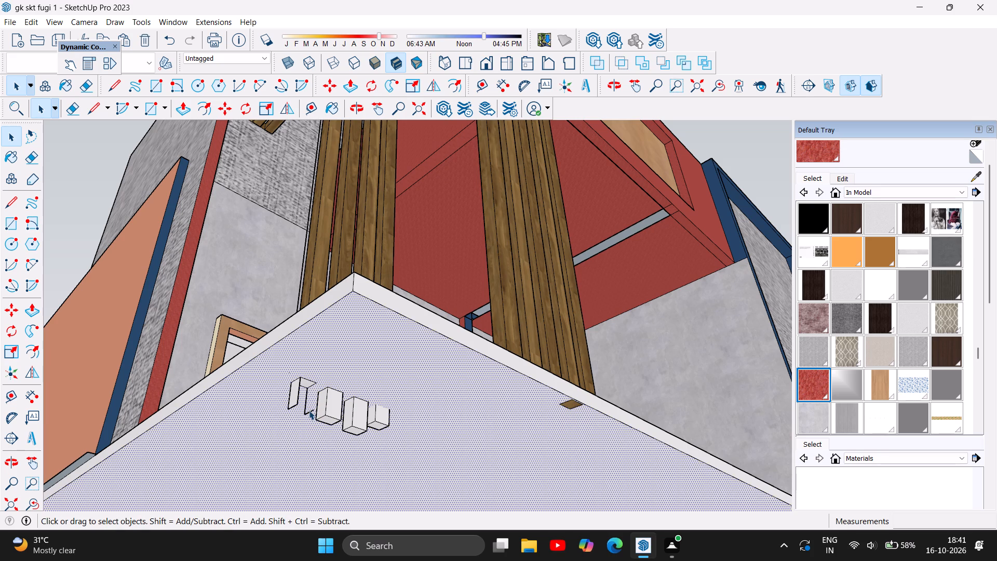
{"action": "key", "text": "Delete"}
{"action": "left_click", "coordinate": [305, 400]}
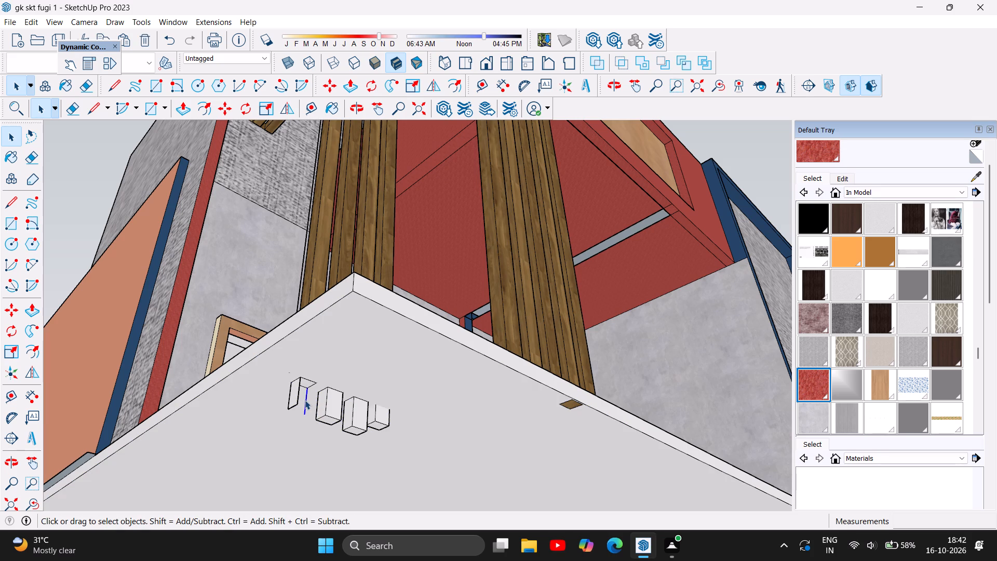
{"action": "key", "text": "Delete"}
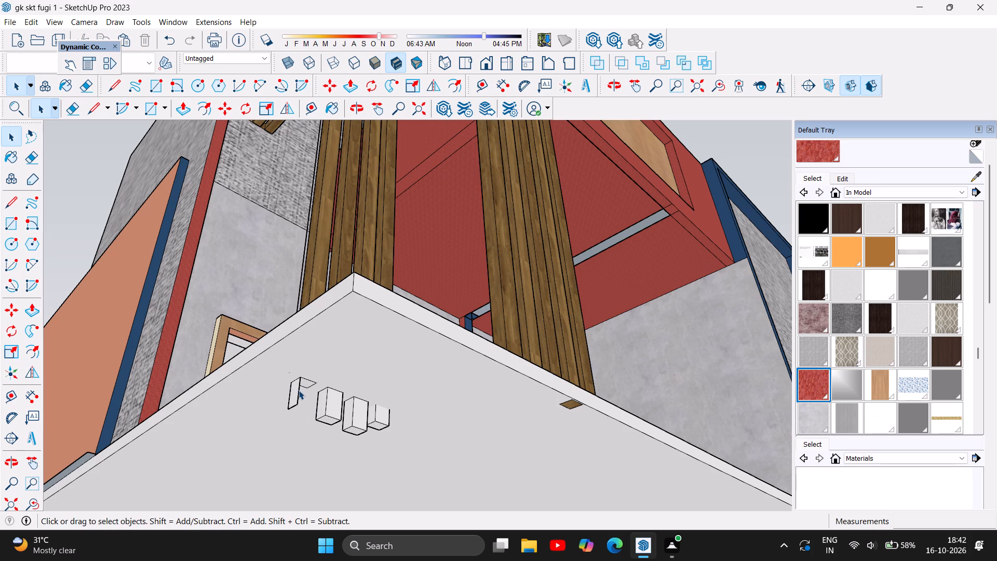
{"action": "left_click", "coordinate": [299, 390]}
{"action": "key", "text": "Delete"}
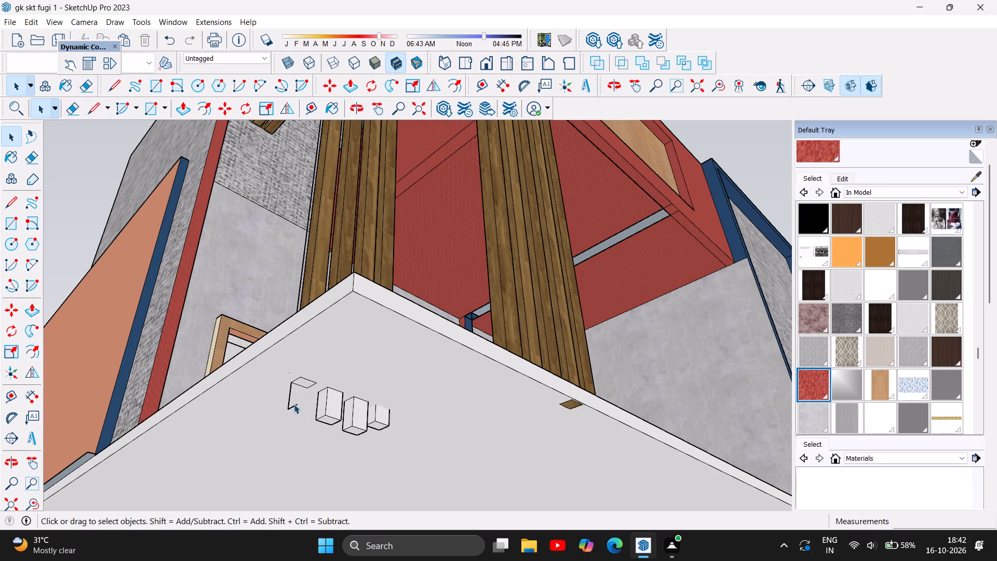
{"action": "left_click", "coordinate": [294, 404]}
{"action": "key", "text": "Delete"}
{"action": "double_click", "coordinate": [289, 395]}
{"action": "key", "text": "Delete"}
Delete the two front edges of the first box's flat outline, those farther from the slab corner.
{"action": "scroll", "coordinate": [301, 382], "scroll_direction": "up", "scroll_amount": 5}
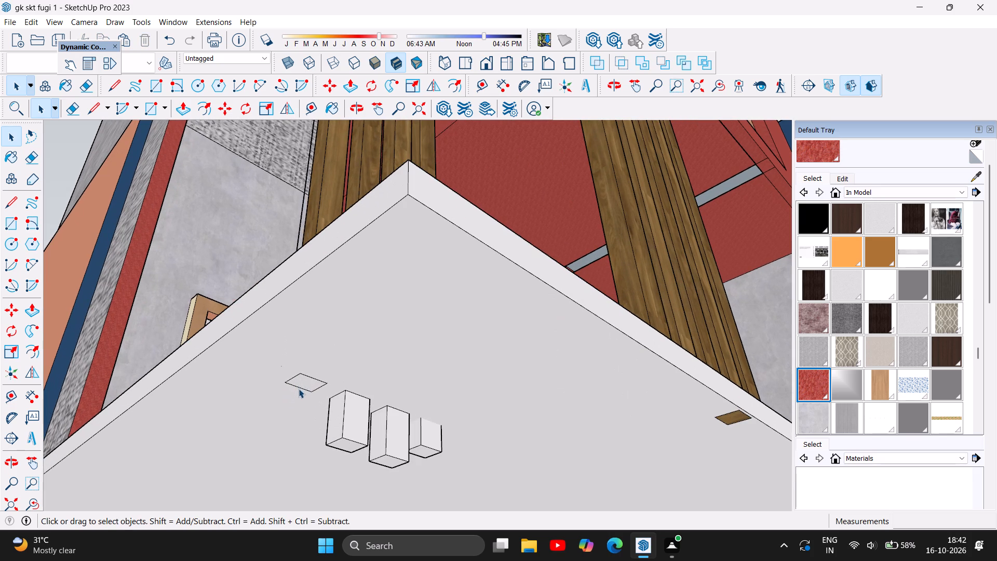
{"action": "left_click", "coordinate": [302, 388]}
{"action": "key", "text": "Delete"}
{"action": "left_click", "coordinate": [319, 387]}
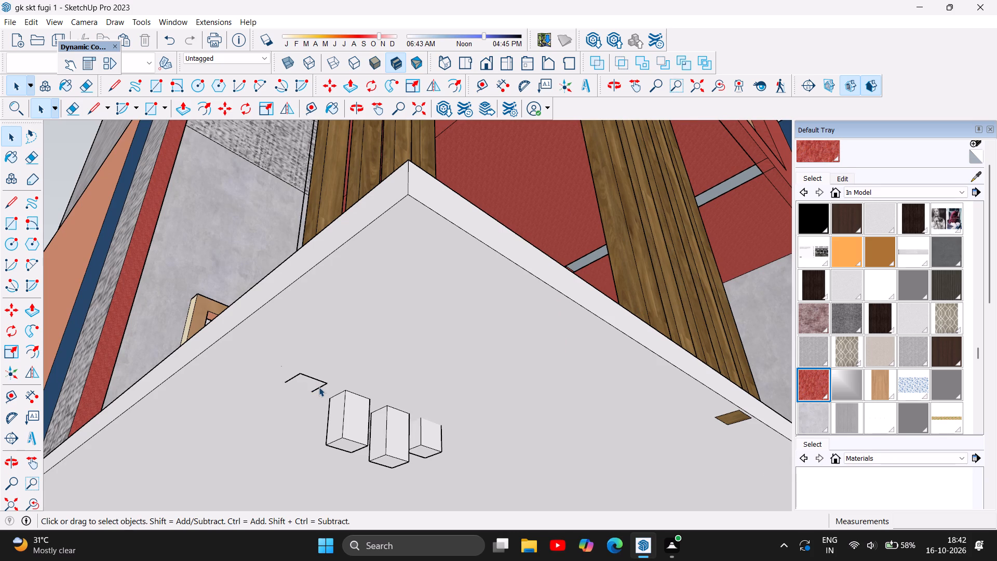
{"action": "key", "text": "Delete"}
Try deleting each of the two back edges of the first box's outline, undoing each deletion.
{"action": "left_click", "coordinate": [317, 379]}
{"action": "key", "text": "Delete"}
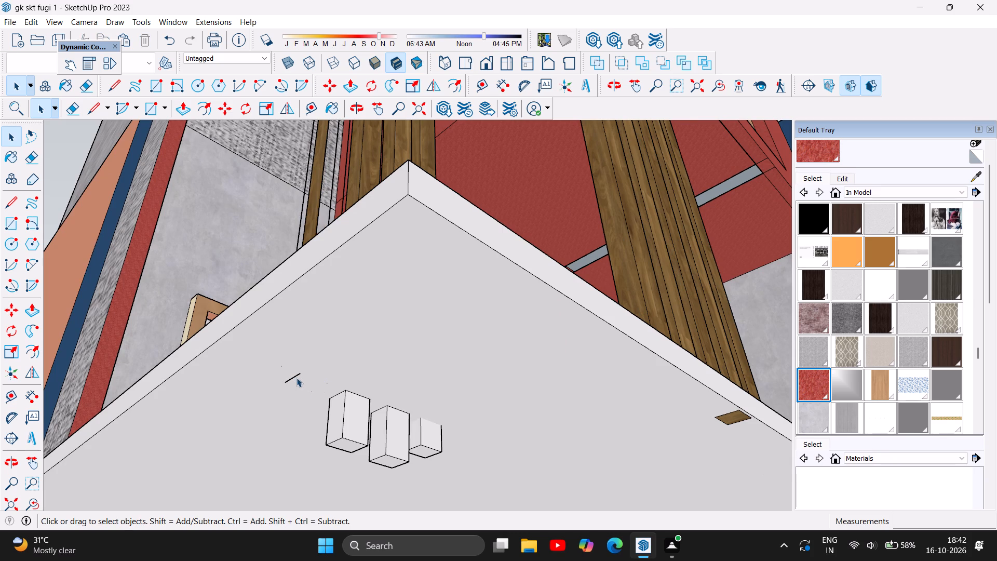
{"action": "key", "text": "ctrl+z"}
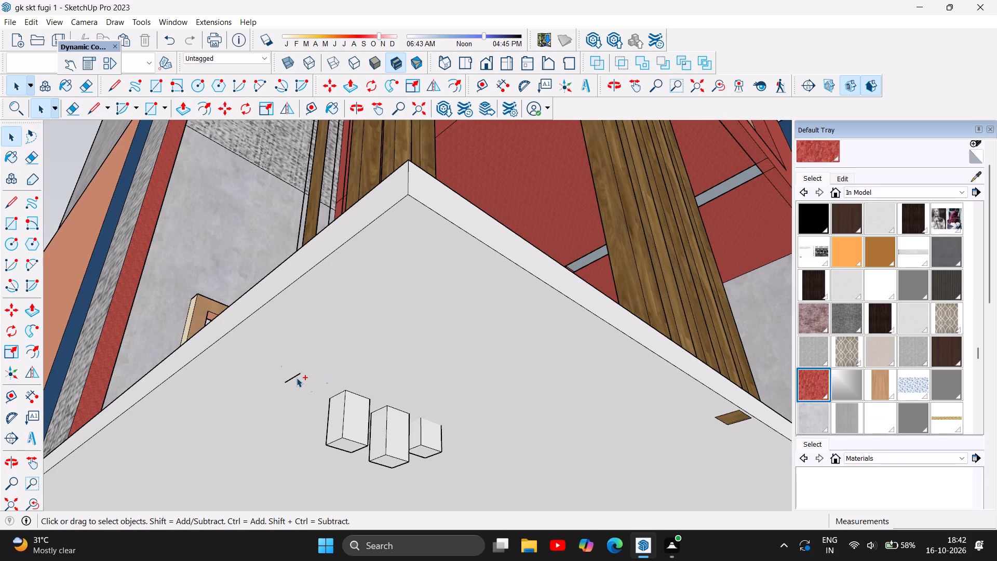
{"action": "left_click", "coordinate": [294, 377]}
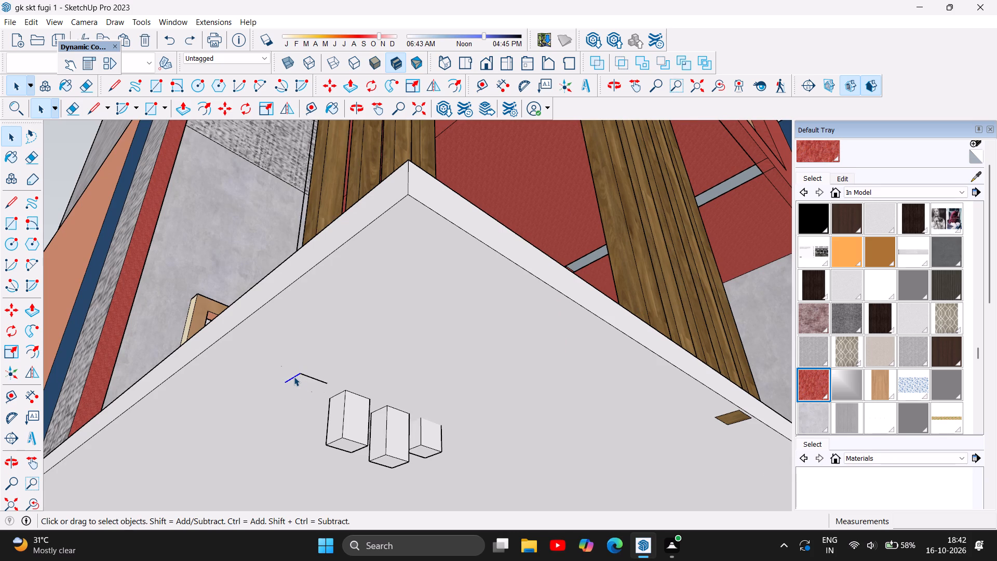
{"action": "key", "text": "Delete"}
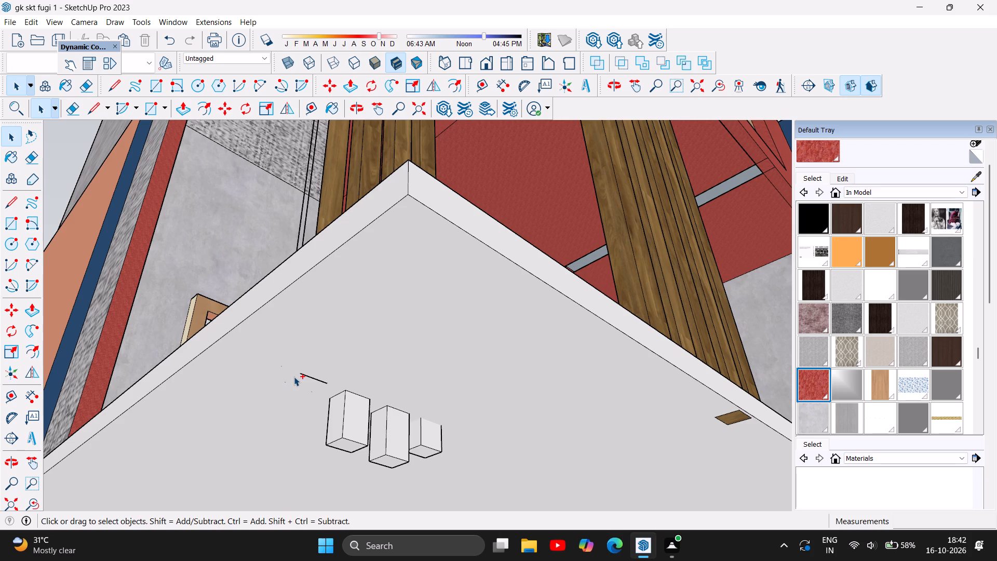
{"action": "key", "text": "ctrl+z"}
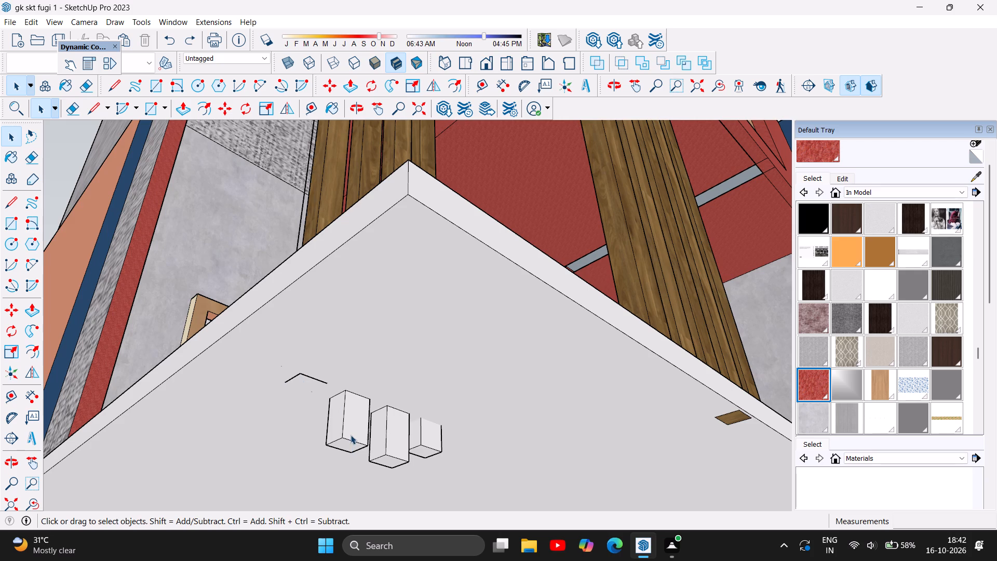
Delete the bottom and side faces of the second leftover box beneath the slab, including its wood-textured inner face.
{"action": "left_click", "coordinate": [352, 439]}
{"action": "key", "text": "Delete"}
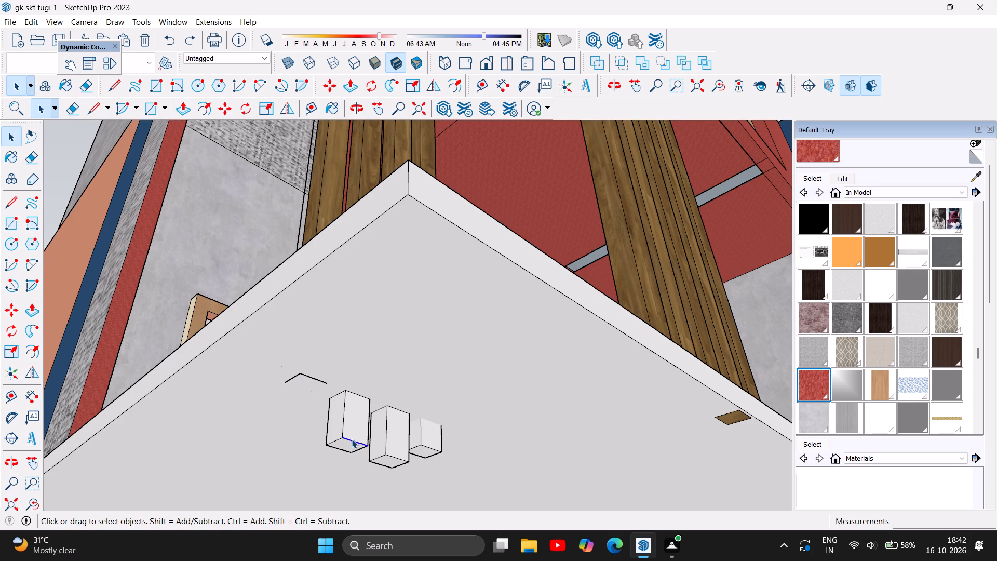
{"action": "left_click", "coordinate": [347, 445]}
{"action": "key", "text": "Delete"}
{"action": "left_click", "coordinate": [359, 440]}
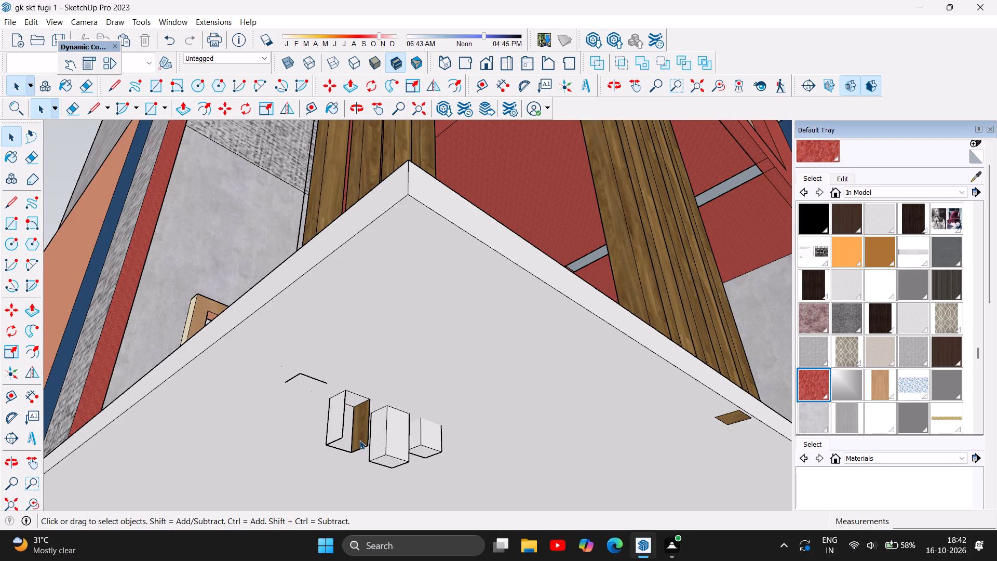
{"action": "key", "text": "Delete"}
{"action": "left_click", "coordinate": [335, 436]}
{"action": "key", "text": "Delete"}
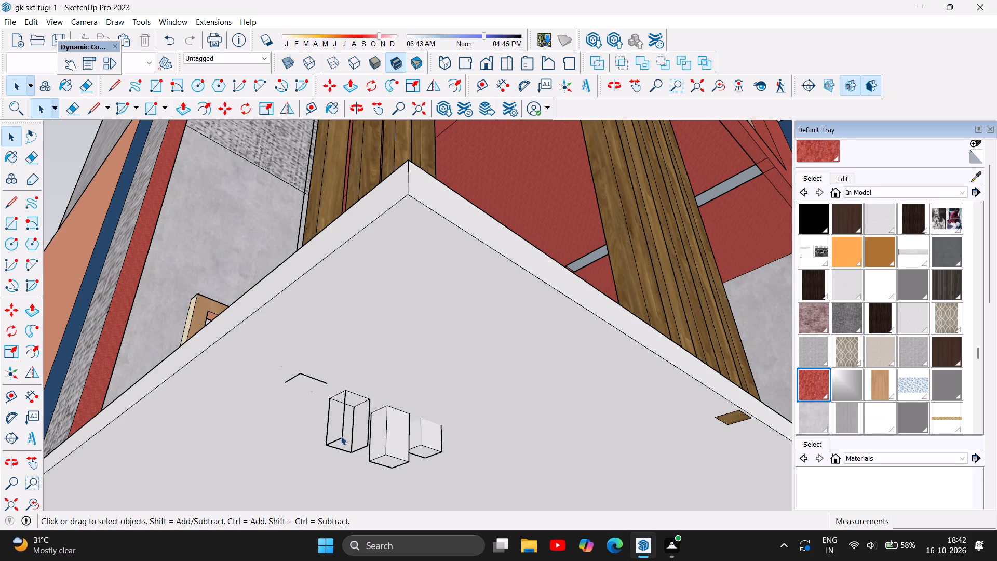
Delete the second box's loose bottom and vertical edges, except the upright beside the third box.
{"action": "left_click", "coordinate": [341, 436]}
{"action": "key", "text": "Delete"}
{"action": "left_click", "coordinate": [334, 440]}
{"action": "key", "text": "Delete"}
{"action": "left_click", "coordinate": [357, 431]}
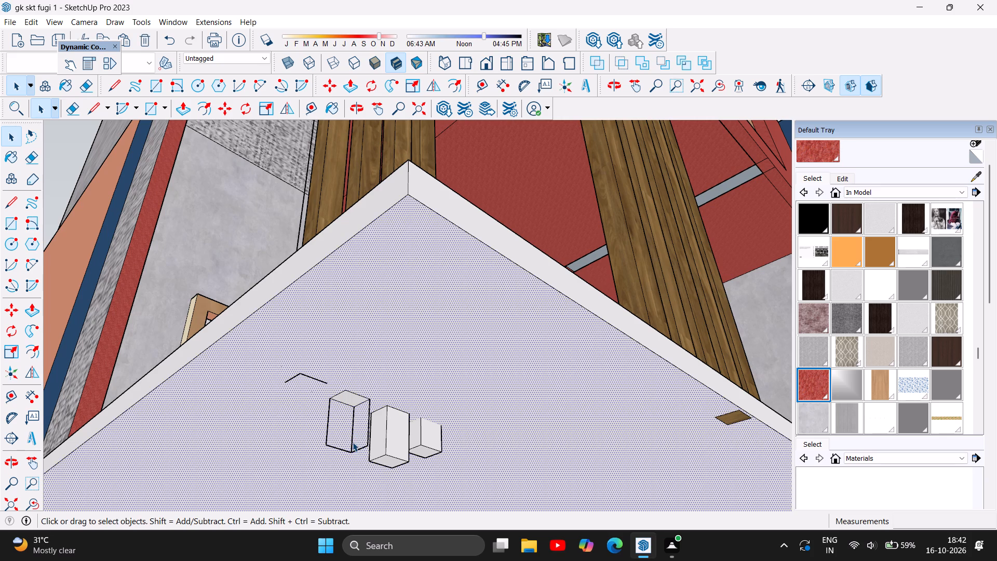
{"action": "left_click", "coordinate": [353, 442]}
{"action": "key", "text": "Delete"}
{"action": "left_click", "coordinate": [357, 449]}
{"action": "key", "text": "Delete"}
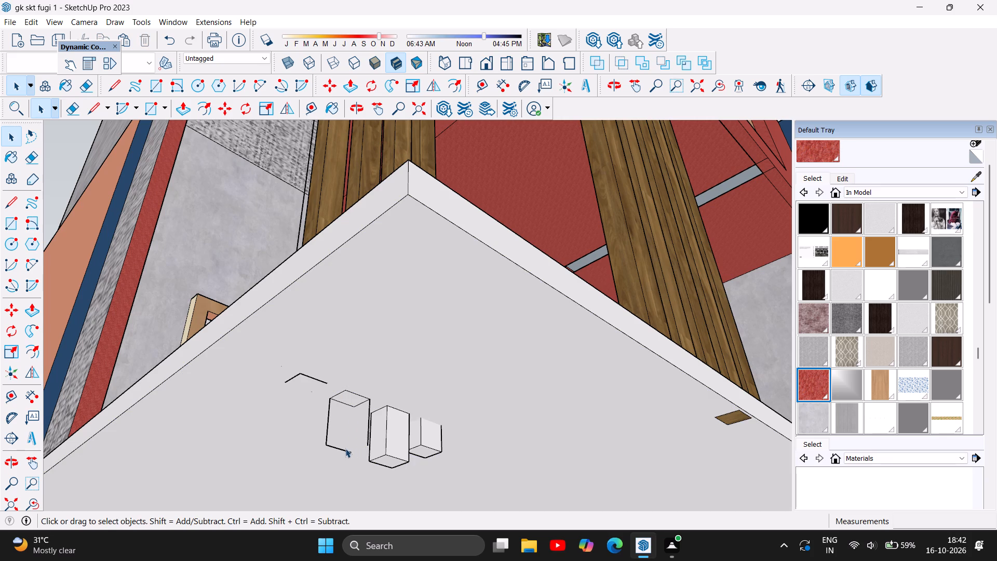
{"action": "left_click", "coordinate": [345, 448]}
{"action": "key", "text": "Delete"}
{"action": "left_click", "coordinate": [327, 429]}
{"action": "key", "text": "Delete"}
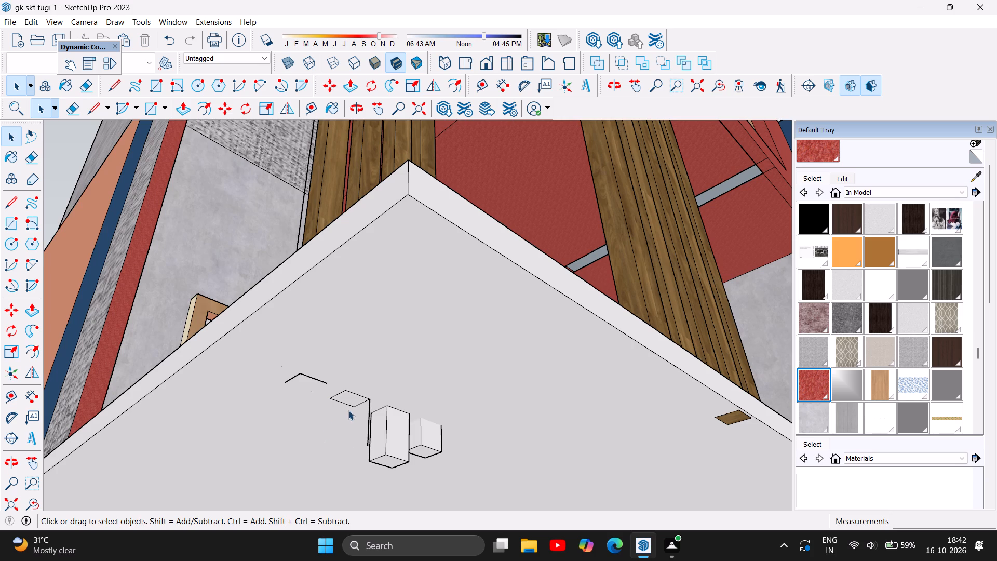
Delete the two front edges of the second box's flat outline on the slab's underside.
{"action": "left_click", "coordinate": [346, 403]}
{"action": "key", "text": "Delete"}
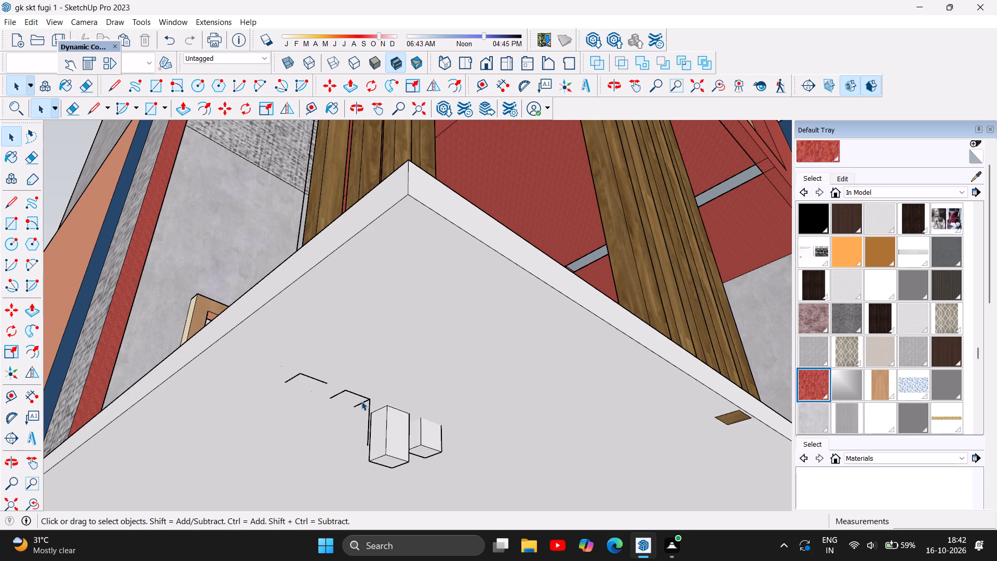
{"action": "left_click", "coordinate": [361, 401]}
{"action": "key", "text": "Delete"}
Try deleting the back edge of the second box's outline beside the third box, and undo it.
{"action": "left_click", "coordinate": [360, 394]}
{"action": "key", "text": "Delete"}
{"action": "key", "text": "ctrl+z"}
Delete the rear vertical edge and the side faces of the third leftover box beneath the slab.
{"action": "left_click", "coordinate": [386, 432], "text": "ctrl"}
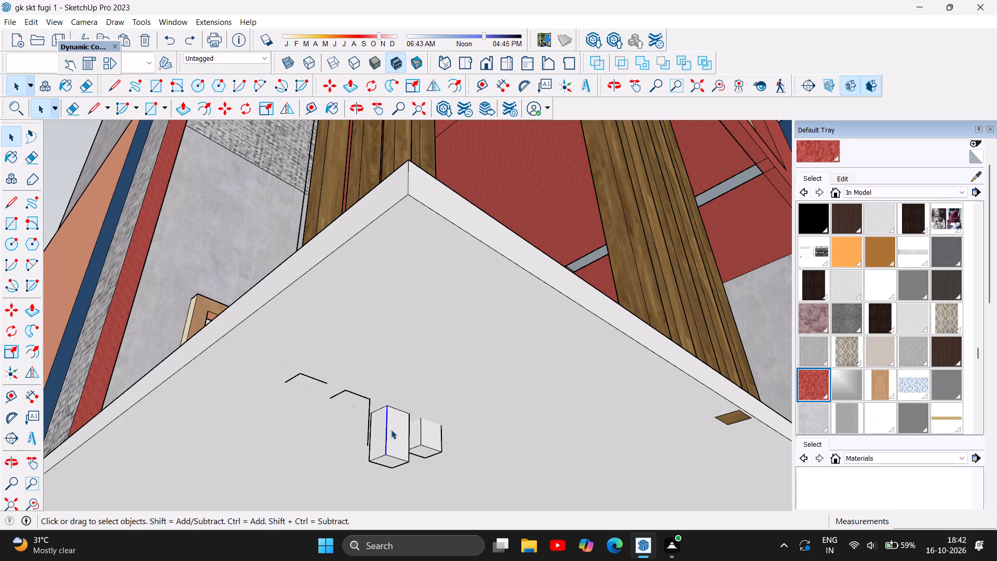
{"action": "key", "text": "Delete"}
{"action": "left_click", "coordinate": [399, 439]}
{"action": "key", "text": "Delete"}
{"action": "left_click", "coordinate": [383, 437]}
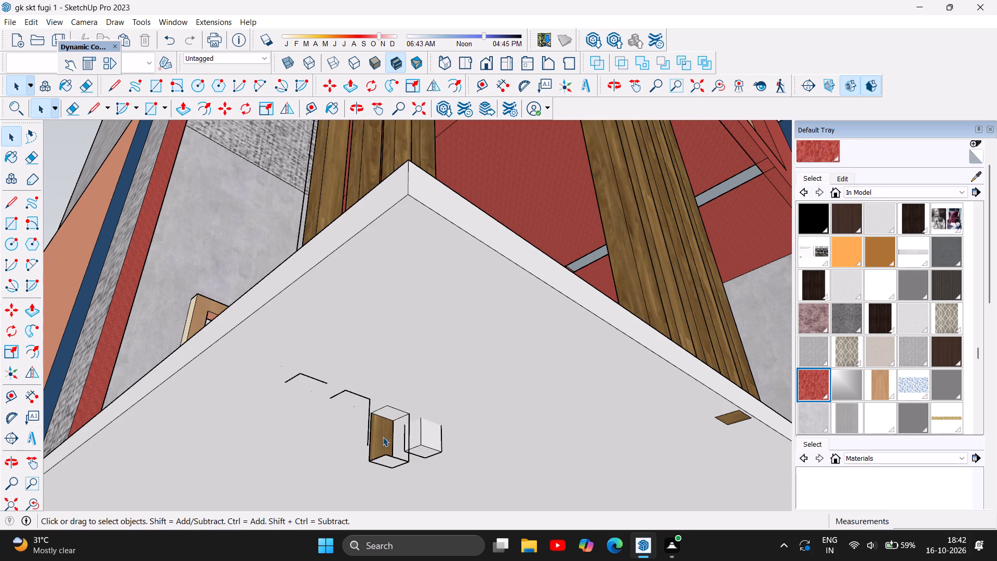
{"action": "key", "text": "Delete"}
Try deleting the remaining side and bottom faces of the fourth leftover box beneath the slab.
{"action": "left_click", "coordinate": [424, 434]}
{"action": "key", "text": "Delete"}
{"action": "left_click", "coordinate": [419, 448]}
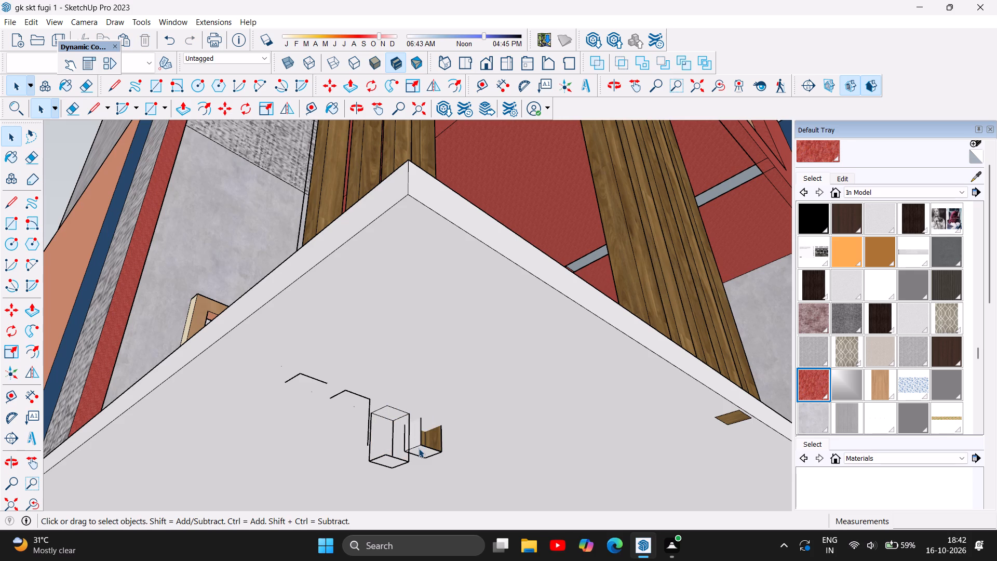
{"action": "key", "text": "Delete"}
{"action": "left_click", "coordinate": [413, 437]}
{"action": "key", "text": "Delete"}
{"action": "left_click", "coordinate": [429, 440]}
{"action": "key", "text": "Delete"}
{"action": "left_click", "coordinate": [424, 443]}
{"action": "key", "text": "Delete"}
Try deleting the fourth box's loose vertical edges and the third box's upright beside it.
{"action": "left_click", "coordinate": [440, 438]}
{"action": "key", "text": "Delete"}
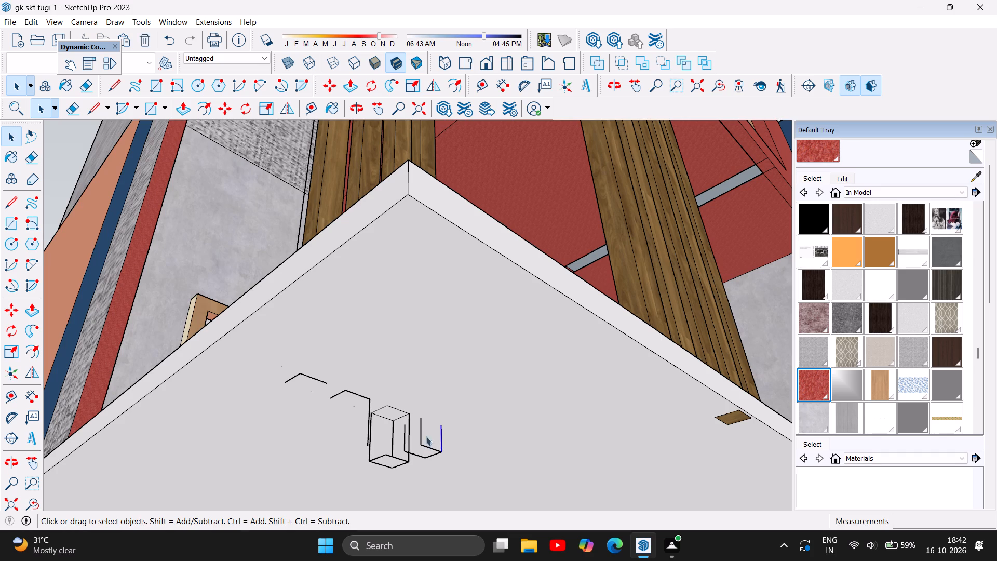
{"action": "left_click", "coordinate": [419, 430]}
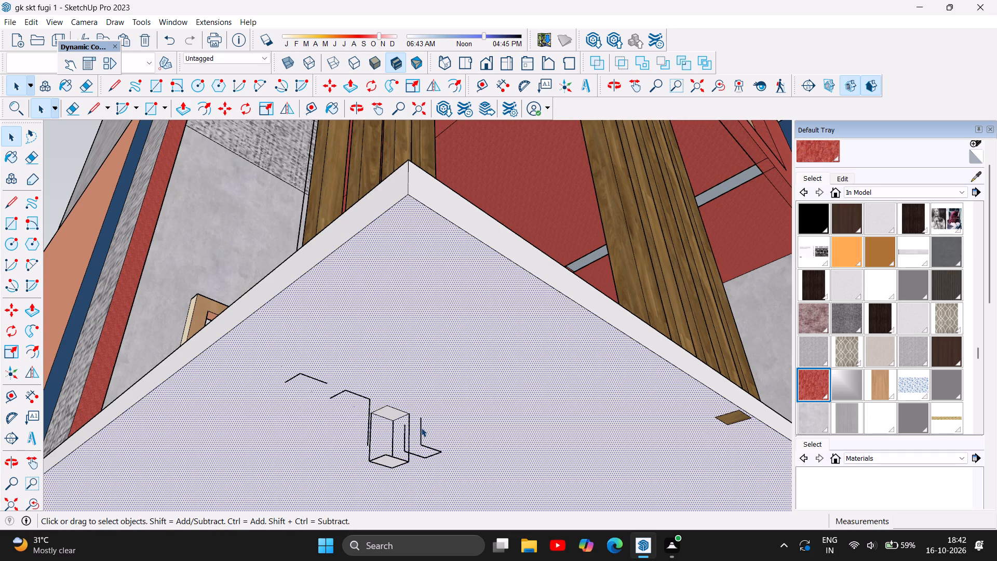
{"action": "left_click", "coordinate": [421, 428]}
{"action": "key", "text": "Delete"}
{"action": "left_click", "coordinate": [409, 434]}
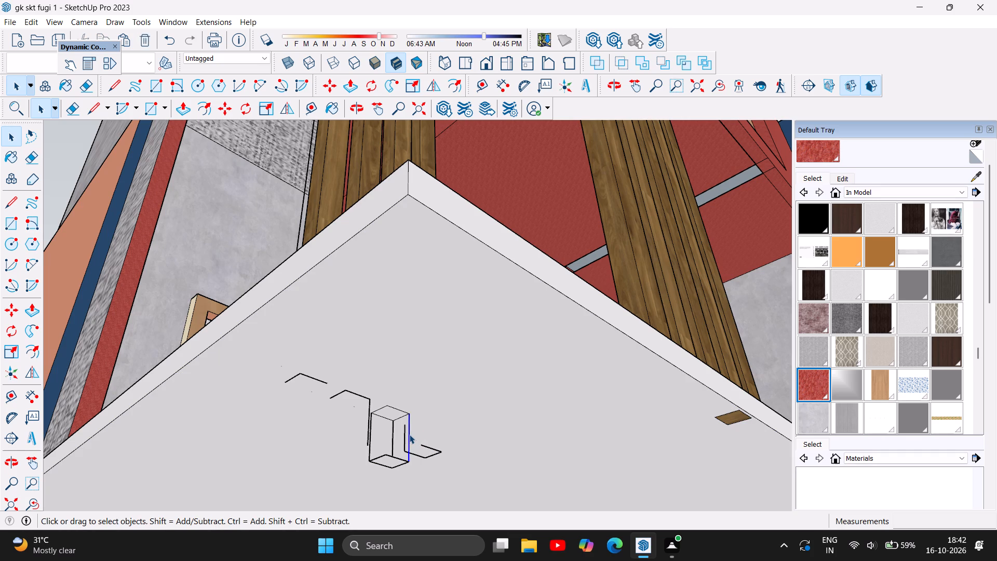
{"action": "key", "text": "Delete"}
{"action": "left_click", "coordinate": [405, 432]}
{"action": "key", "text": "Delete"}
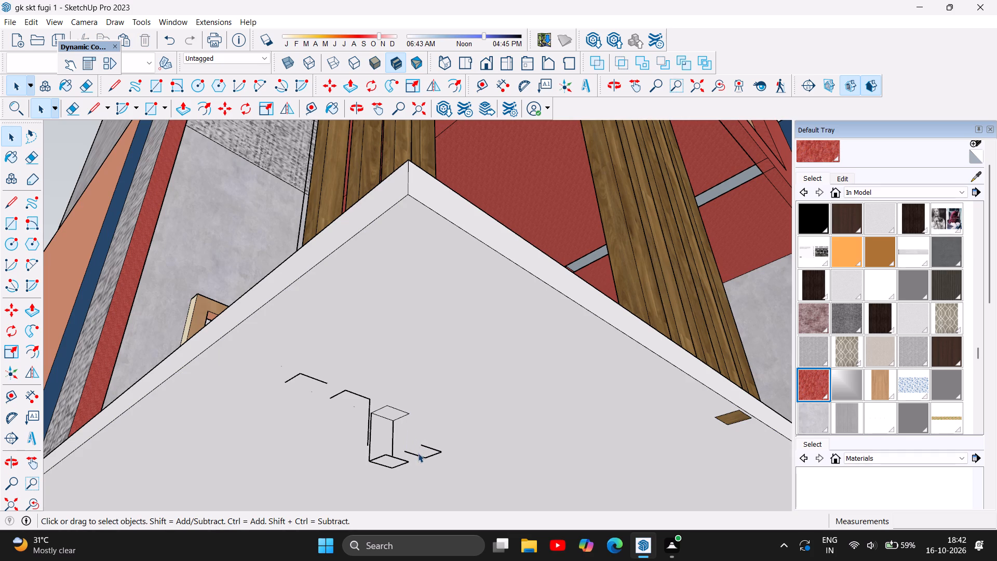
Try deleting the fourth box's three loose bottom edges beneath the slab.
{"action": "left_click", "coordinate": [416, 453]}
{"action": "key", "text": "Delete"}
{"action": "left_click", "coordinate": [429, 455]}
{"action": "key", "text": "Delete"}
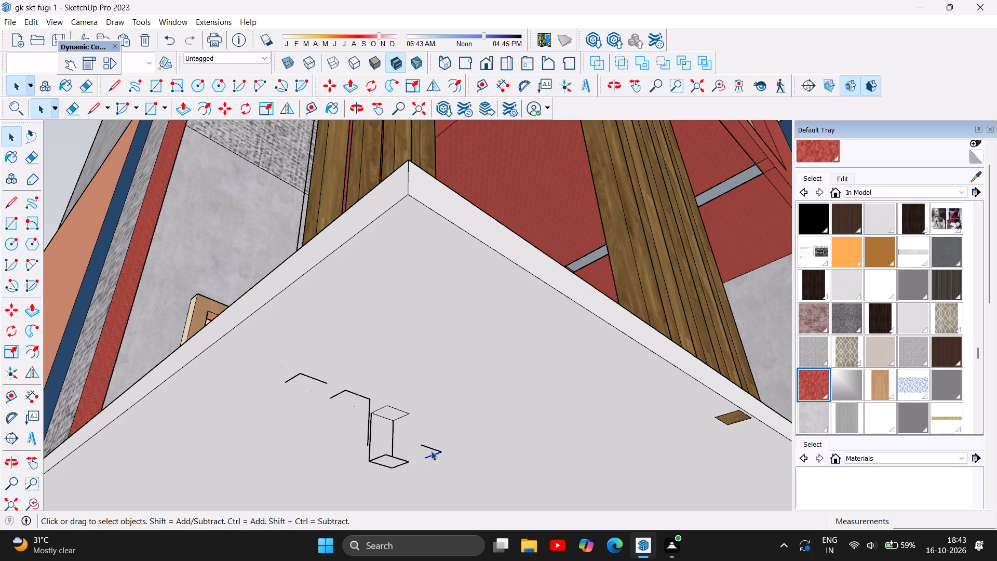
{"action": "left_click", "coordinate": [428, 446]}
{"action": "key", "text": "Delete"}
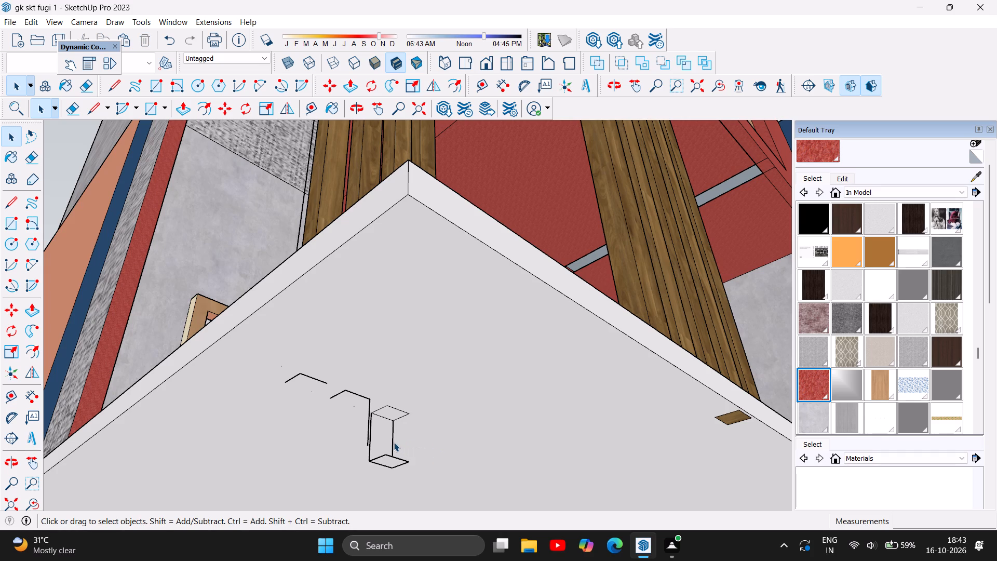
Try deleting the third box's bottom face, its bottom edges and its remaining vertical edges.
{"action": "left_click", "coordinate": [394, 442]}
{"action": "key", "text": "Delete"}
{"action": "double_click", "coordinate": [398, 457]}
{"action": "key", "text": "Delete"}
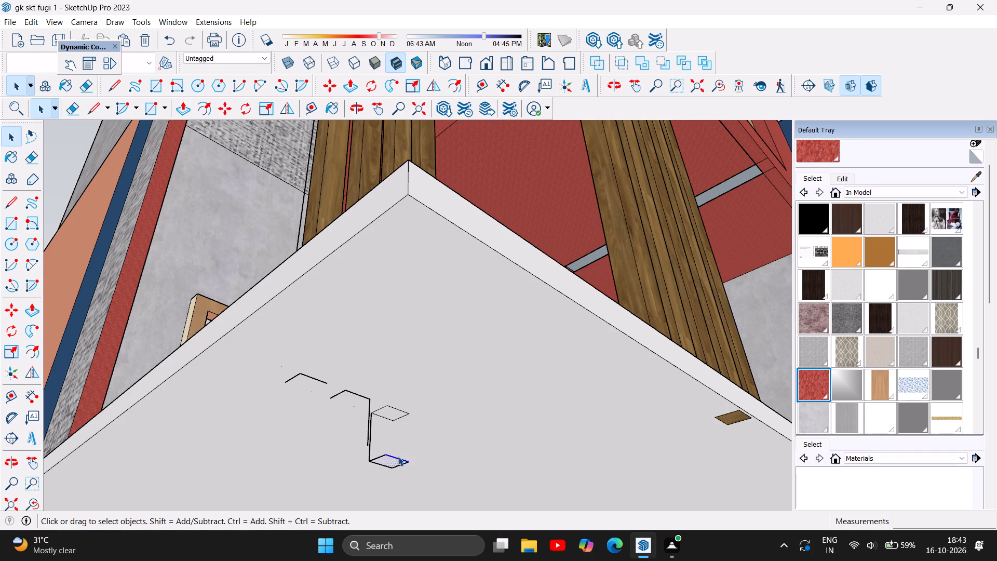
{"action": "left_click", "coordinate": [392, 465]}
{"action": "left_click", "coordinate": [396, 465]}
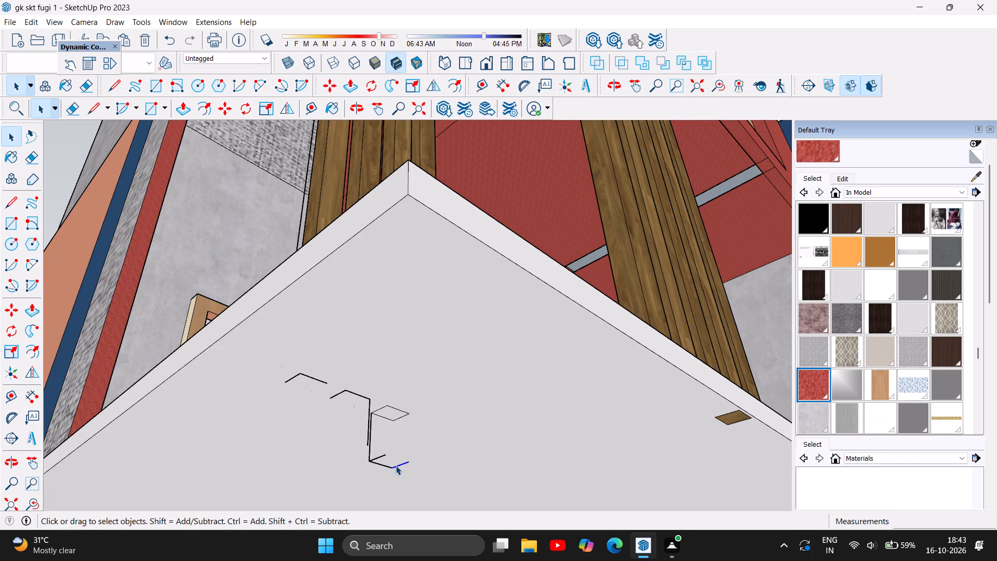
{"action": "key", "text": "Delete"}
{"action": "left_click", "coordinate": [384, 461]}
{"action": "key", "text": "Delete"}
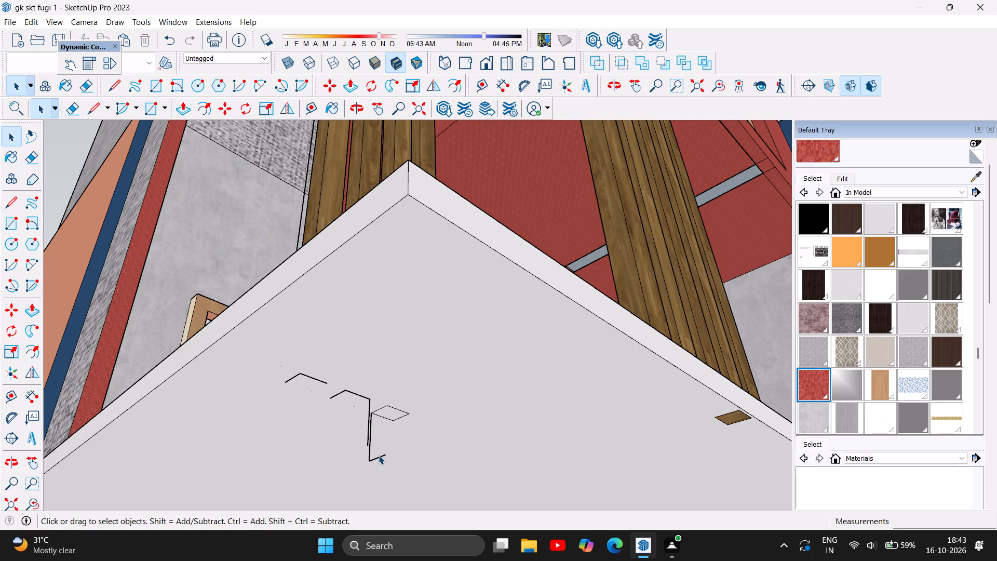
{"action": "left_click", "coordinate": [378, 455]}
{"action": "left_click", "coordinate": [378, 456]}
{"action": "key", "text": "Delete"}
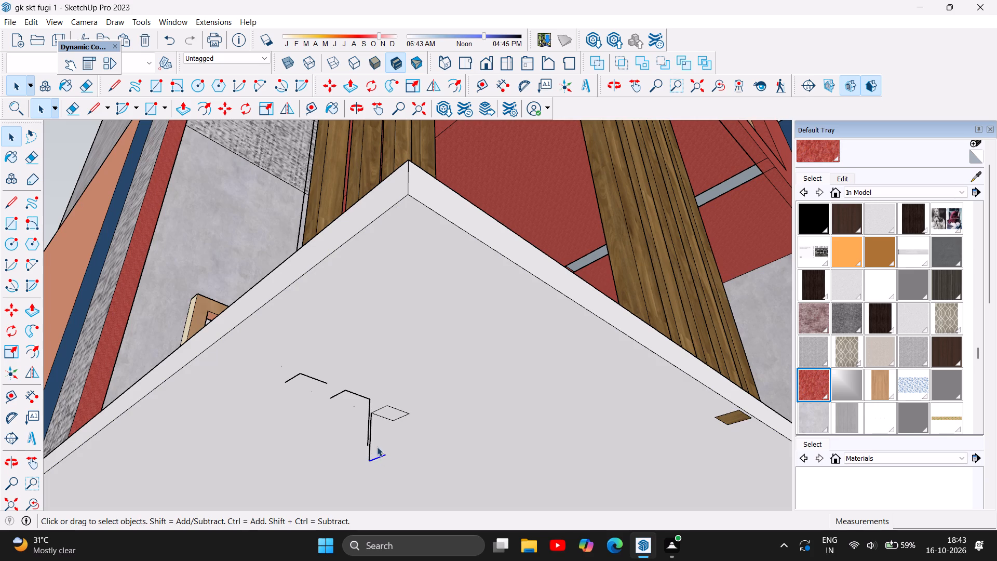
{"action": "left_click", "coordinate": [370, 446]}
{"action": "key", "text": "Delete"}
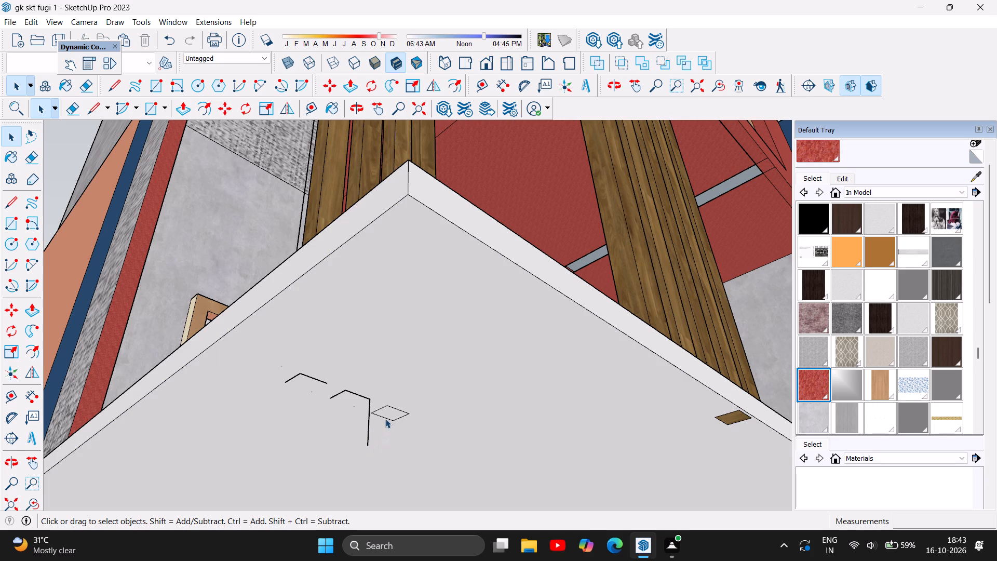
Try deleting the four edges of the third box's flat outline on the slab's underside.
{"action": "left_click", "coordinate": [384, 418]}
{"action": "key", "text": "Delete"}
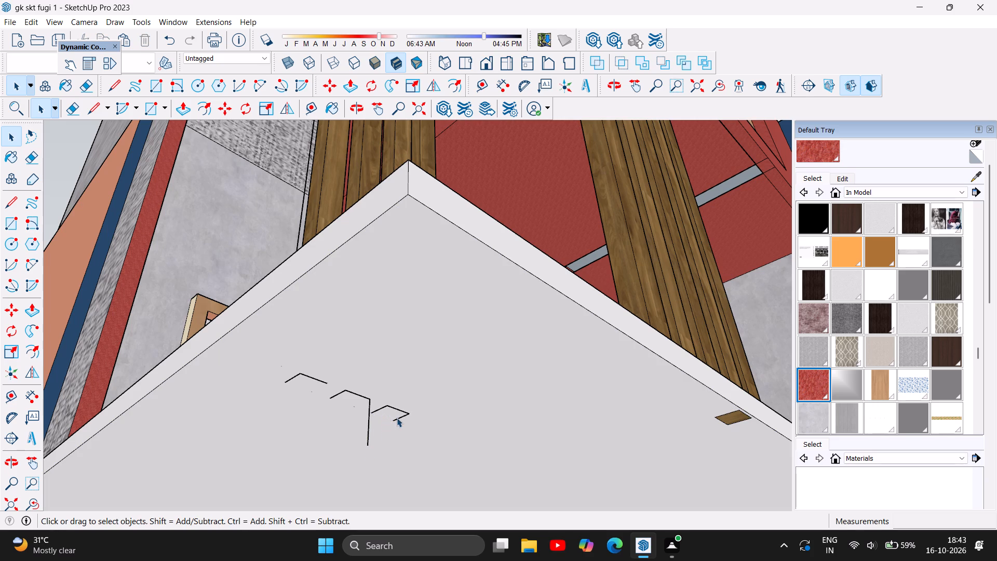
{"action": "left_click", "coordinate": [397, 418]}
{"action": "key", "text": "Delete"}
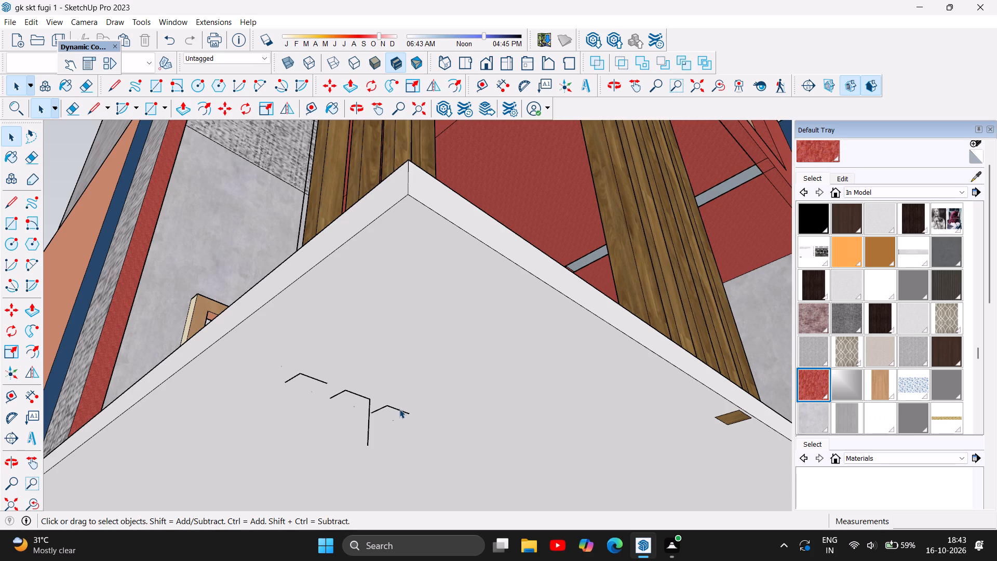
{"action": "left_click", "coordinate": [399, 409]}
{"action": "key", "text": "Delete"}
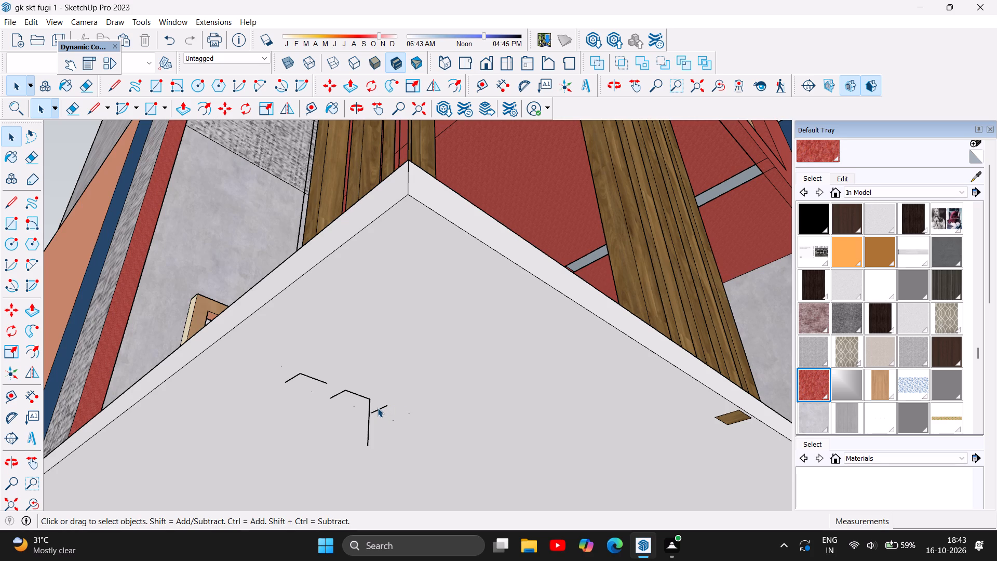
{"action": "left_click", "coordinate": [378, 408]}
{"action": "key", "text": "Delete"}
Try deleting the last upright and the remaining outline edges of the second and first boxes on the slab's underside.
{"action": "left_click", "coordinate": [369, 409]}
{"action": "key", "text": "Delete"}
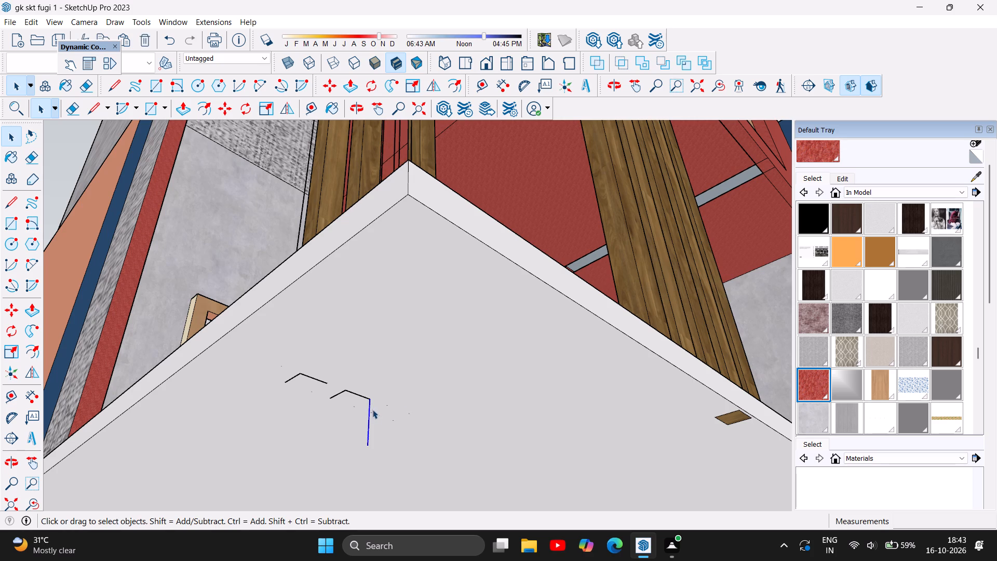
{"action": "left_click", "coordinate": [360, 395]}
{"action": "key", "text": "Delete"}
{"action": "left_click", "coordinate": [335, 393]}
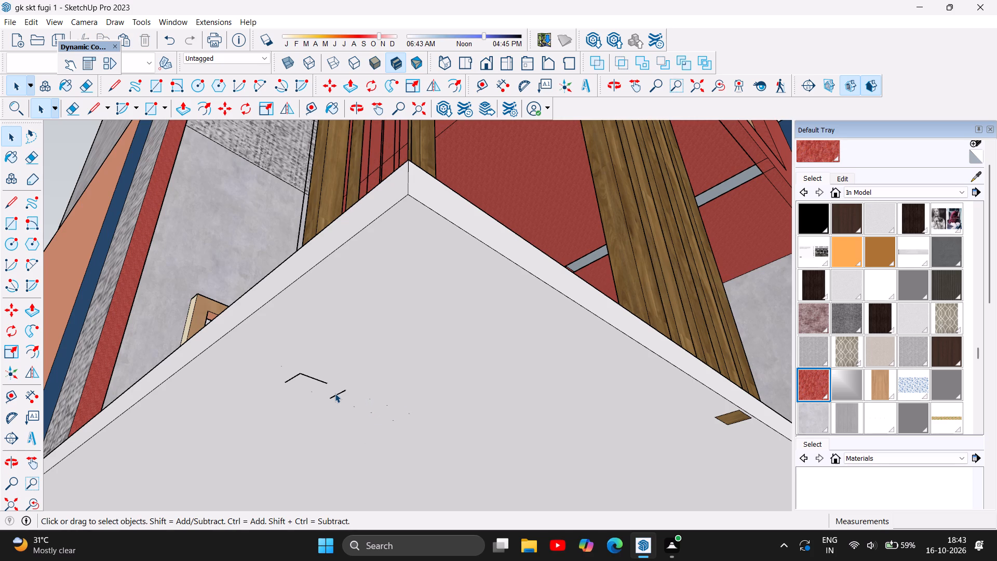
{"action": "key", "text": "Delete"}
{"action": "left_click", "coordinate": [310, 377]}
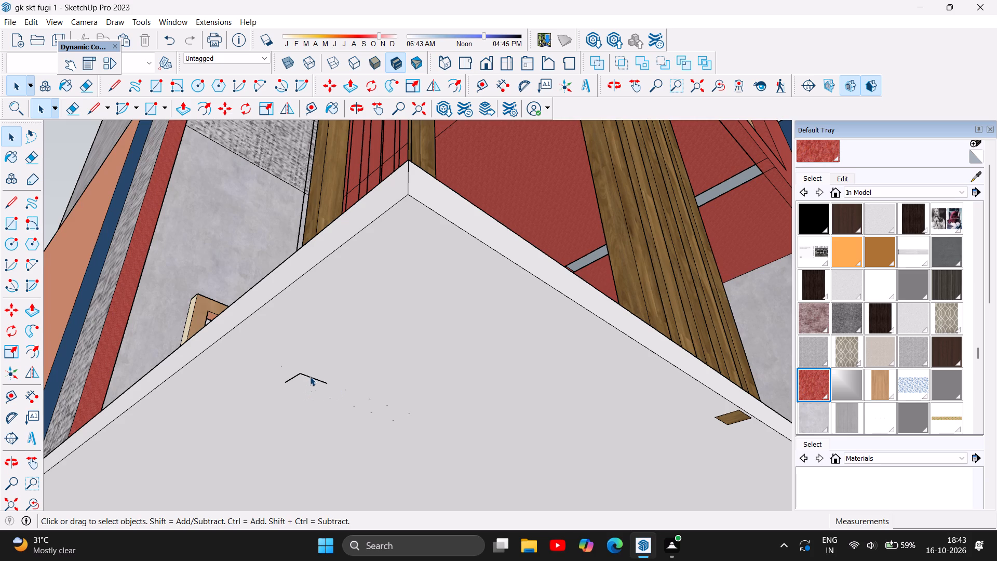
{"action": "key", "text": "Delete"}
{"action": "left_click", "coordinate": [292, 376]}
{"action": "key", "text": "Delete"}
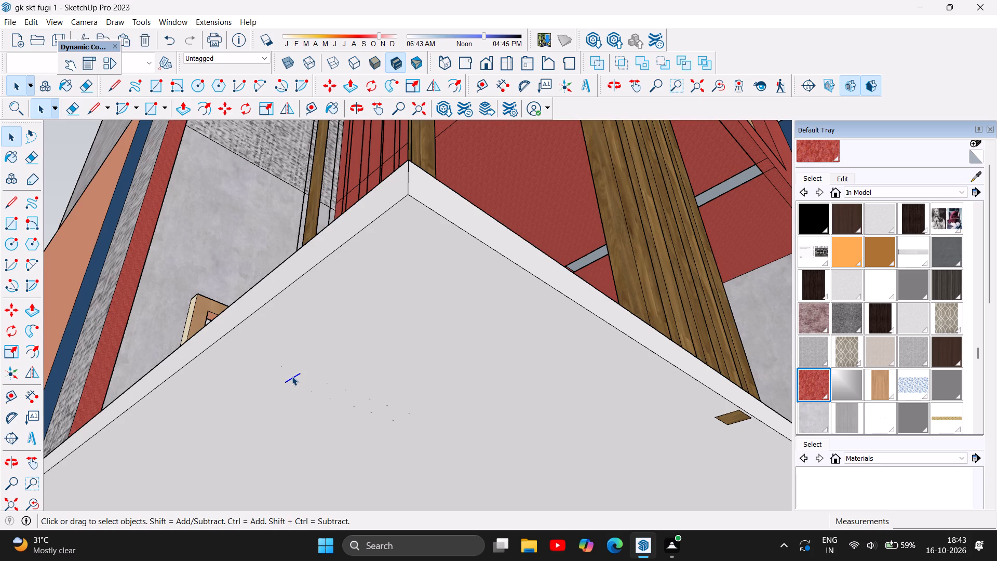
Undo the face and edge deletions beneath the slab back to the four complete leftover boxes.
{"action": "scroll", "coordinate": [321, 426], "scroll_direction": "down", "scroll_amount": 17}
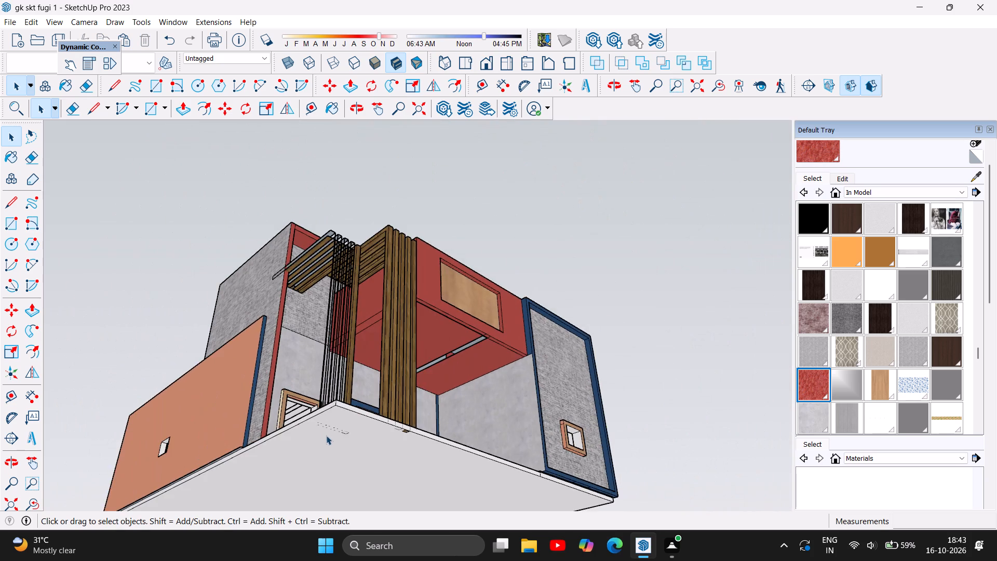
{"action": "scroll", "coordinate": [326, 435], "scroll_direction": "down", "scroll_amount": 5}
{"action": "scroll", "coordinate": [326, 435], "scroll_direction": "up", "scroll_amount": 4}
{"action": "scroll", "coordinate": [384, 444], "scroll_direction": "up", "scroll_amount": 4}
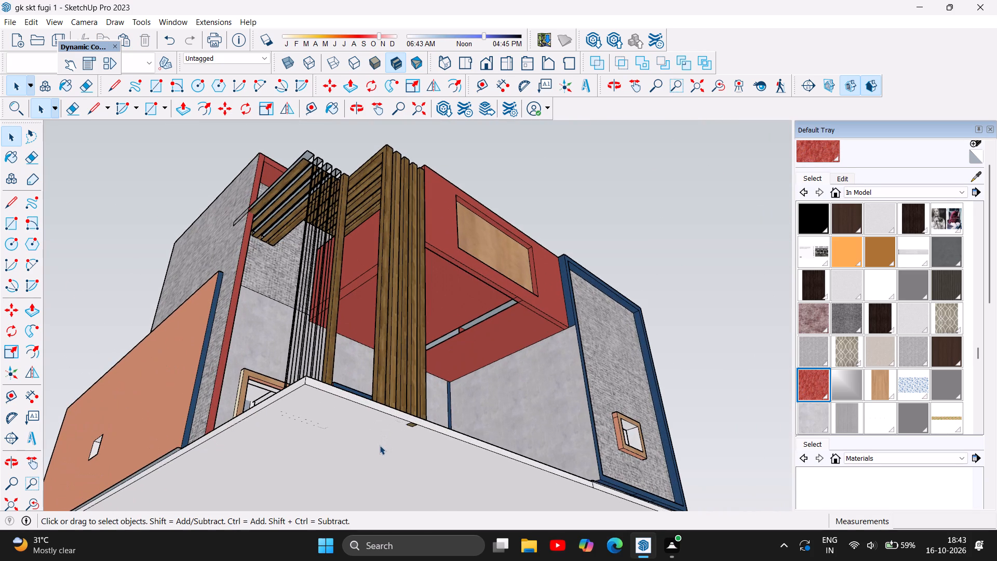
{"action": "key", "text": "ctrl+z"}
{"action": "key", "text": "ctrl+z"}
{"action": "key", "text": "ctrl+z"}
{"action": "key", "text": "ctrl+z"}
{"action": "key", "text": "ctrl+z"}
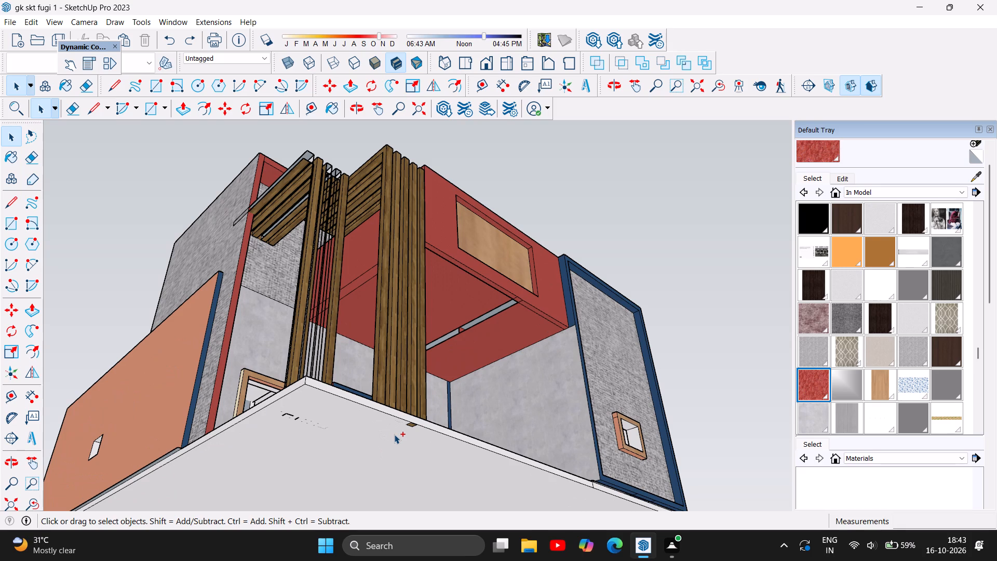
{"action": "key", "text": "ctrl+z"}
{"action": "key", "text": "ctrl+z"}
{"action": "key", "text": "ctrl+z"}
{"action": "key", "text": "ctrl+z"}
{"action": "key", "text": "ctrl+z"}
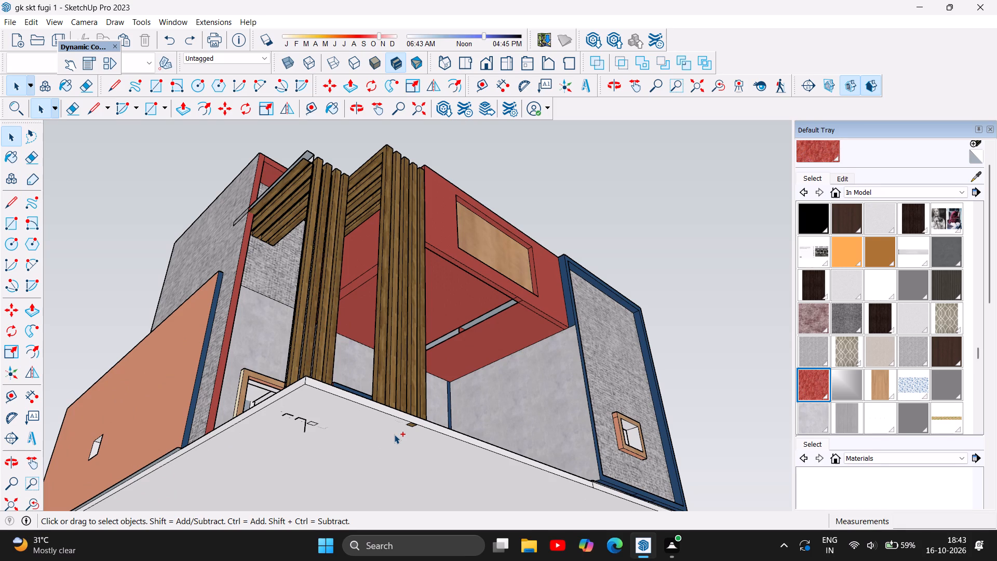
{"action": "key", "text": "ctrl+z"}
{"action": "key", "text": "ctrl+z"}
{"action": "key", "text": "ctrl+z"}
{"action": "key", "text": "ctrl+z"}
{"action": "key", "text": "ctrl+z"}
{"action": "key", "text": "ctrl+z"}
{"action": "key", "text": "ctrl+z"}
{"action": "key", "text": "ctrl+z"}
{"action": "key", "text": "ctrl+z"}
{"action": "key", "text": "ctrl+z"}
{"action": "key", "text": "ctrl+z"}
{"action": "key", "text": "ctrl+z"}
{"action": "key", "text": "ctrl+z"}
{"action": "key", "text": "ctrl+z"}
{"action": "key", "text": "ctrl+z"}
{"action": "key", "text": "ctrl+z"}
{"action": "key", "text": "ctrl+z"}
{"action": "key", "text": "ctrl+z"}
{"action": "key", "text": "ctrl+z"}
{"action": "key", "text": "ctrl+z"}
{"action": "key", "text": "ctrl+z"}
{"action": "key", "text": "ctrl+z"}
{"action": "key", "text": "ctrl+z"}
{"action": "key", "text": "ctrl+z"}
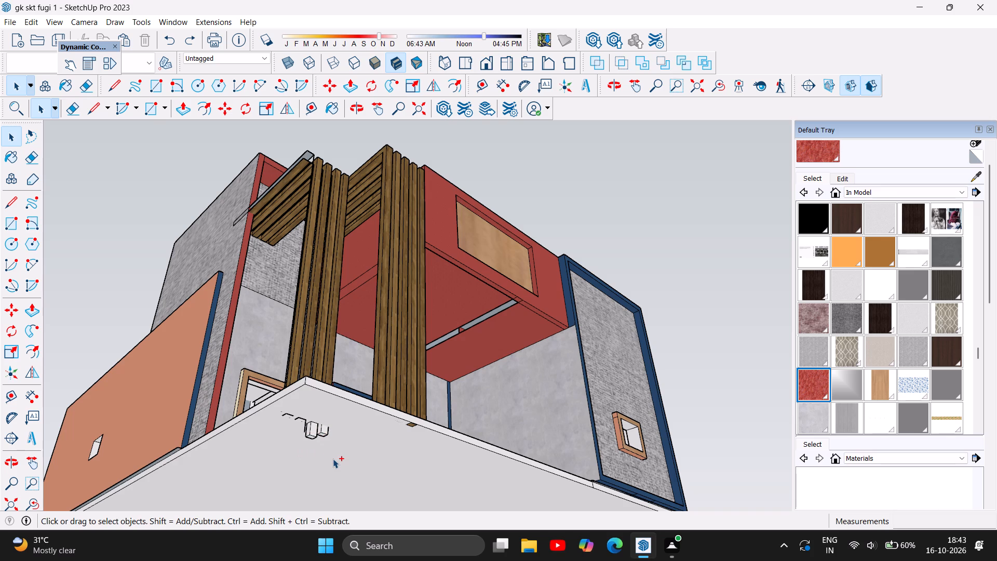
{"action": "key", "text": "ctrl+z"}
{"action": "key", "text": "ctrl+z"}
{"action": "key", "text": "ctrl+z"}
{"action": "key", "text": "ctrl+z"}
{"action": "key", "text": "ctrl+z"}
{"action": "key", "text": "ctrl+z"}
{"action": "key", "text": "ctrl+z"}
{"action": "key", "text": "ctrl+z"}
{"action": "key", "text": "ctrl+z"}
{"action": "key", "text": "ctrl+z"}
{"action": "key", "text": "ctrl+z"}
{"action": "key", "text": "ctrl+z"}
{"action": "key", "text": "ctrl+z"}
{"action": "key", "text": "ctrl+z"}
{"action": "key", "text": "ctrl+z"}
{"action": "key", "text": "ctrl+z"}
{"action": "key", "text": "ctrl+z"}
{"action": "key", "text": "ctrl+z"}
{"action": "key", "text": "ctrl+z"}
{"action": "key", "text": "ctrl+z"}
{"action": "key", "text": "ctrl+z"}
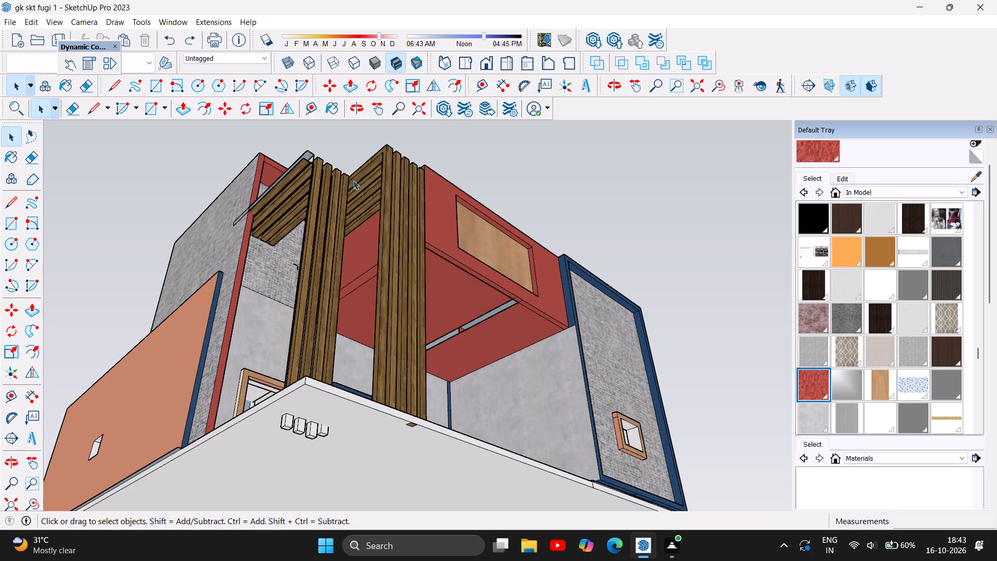
Examine the vertical wooden slats and their top beams from the front of the house.
{"action": "left_click", "coordinate": [361, 106]}
{"action": "left_click_drag", "start_coordinate": [355, 189], "coordinate": [272, 348]}
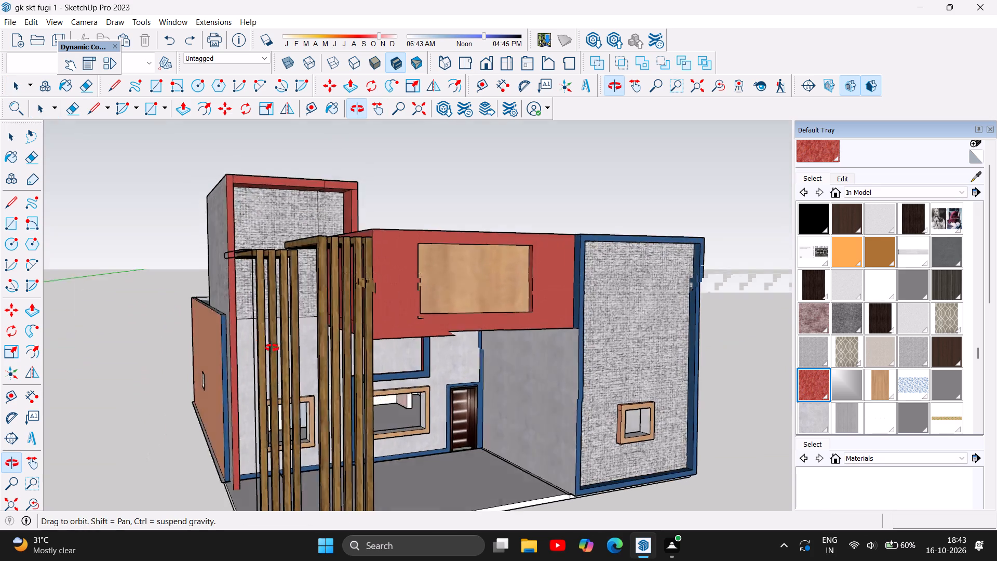
{"action": "left_click_drag", "start_coordinate": [272, 348], "coordinate": [236, 386]}
{"action": "scroll", "coordinate": [237, 277], "scroll_direction": "up", "scroll_amount": 5}
{"action": "scroll", "coordinate": [230, 329], "scroll_direction": "up", "scroll_amount": 3}
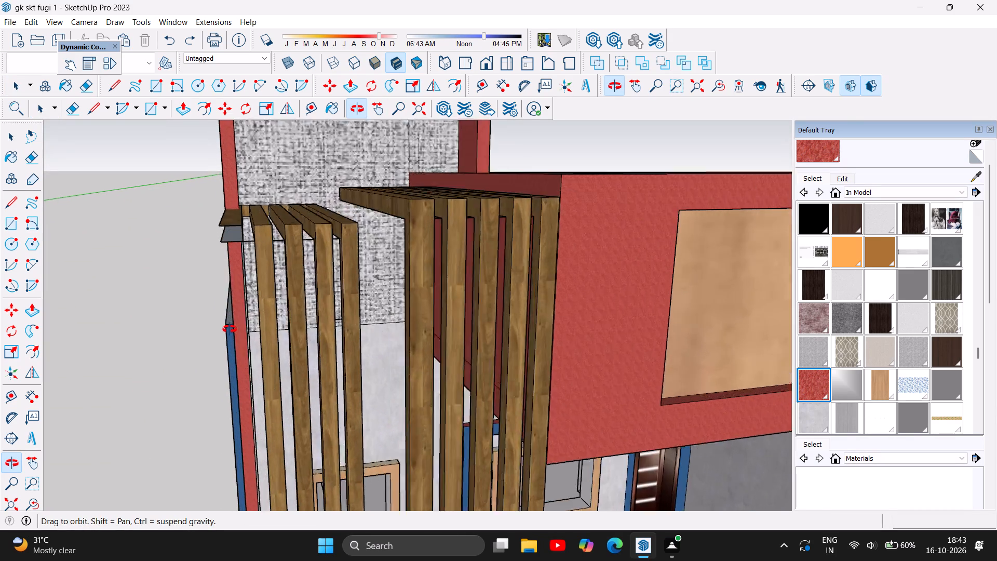
{"action": "scroll", "coordinate": [230, 329], "scroll_direction": "up", "scroll_amount": 3}
{"action": "scroll", "coordinate": [241, 343], "scroll_direction": "down", "scroll_amount": 7}
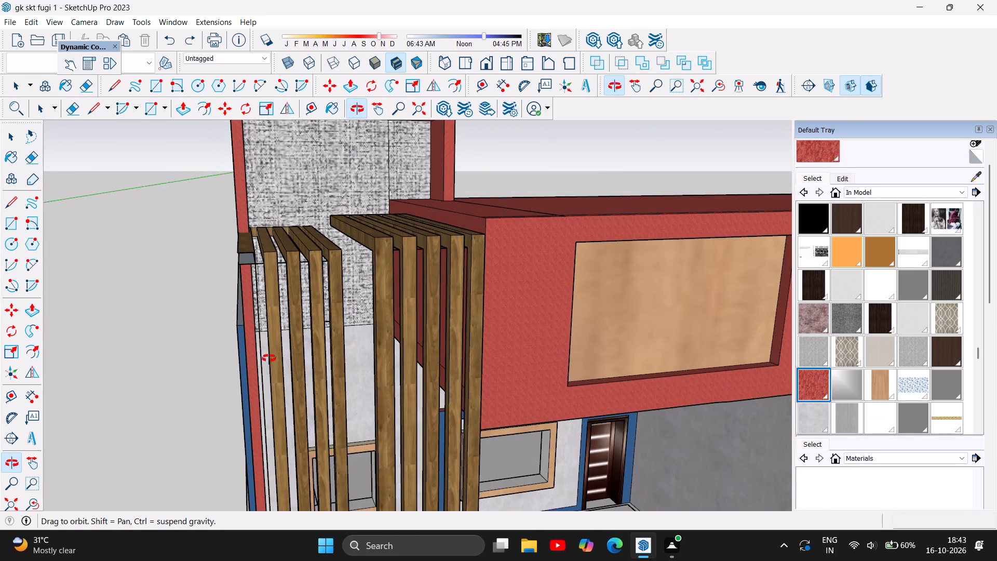
Delete the stray vertical edge, the small grey and wooden faces crossing the red post, and the short edge beside the first slat beam.
{"action": "scroll", "coordinate": [240, 344], "scroll_direction": "up", "scroll_amount": 3}
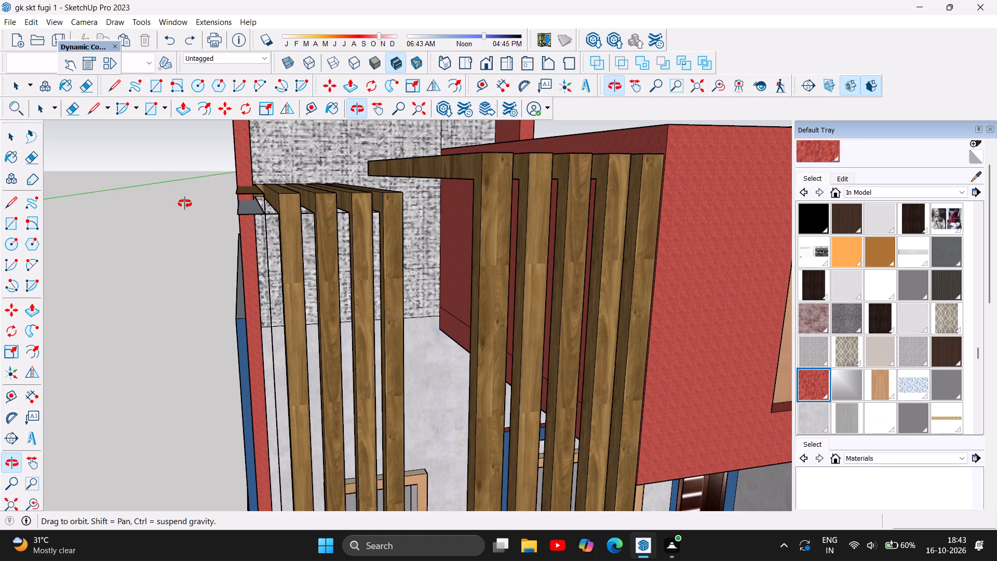
{"action": "left_click", "coordinate": [8, 135]}
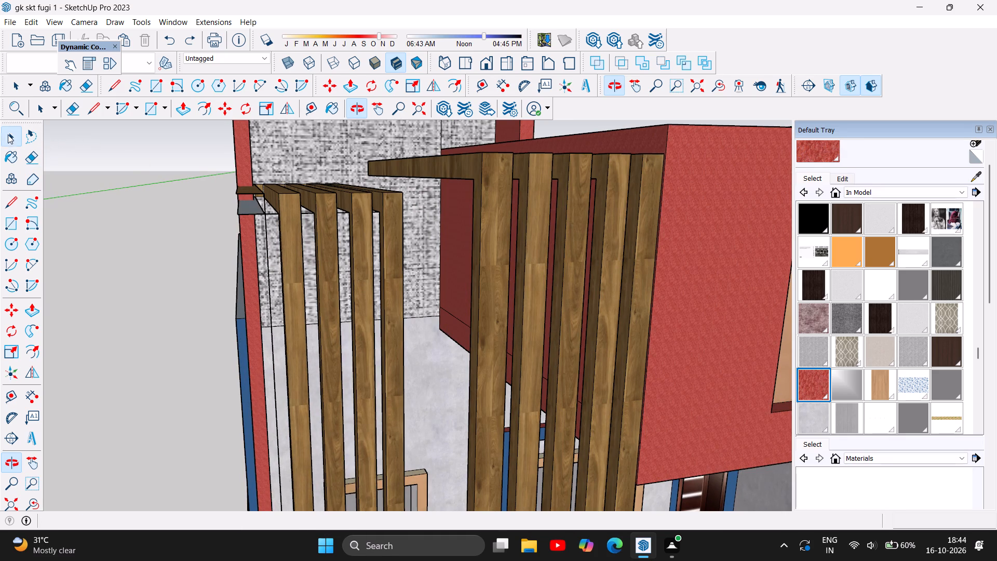
{"action": "left_click", "coordinate": [268, 258]}
{"action": "key", "text": "Delete"}
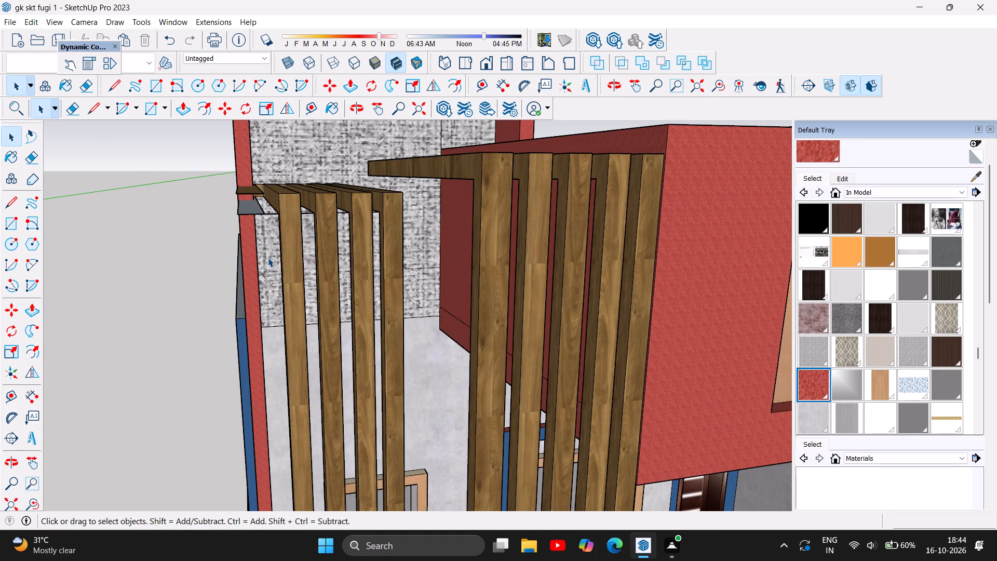
{"action": "left_click", "coordinate": [255, 214]}
{"action": "key", "text": "Delete"}
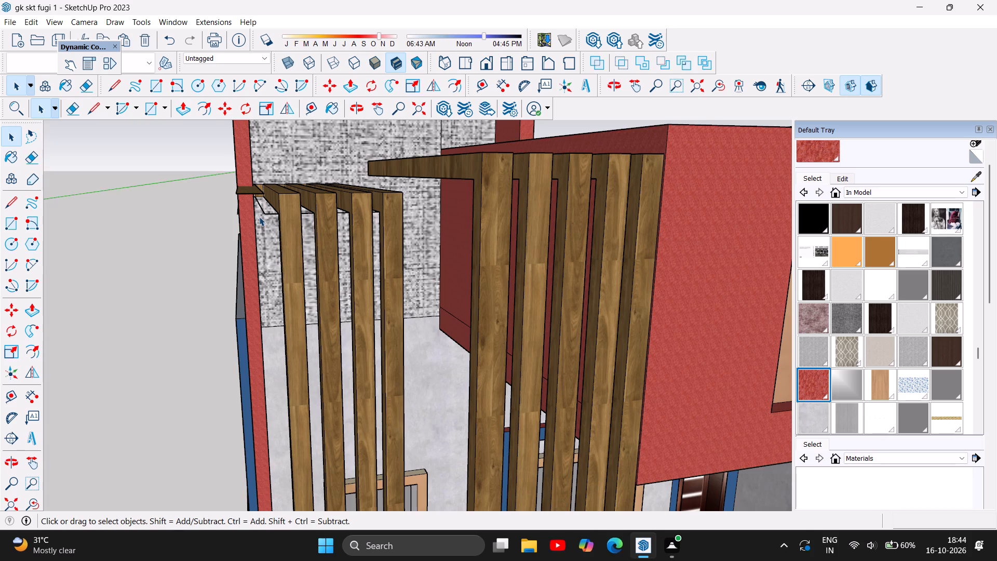
{"action": "left_click", "coordinate": [240, 195]}
{"action": "key", "text": "Delete"}
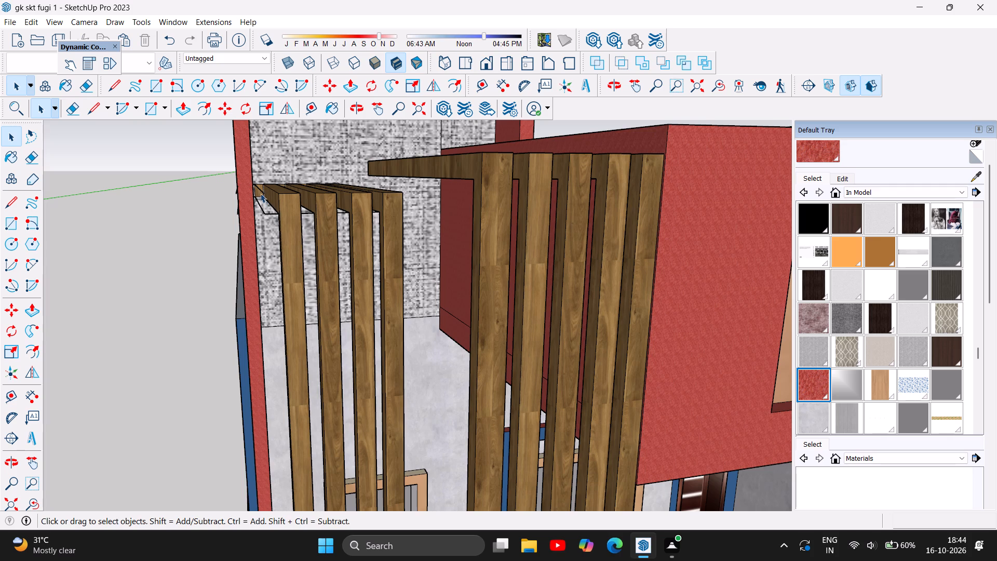
{"action": "left_click", "coordinate": [259, 192]}
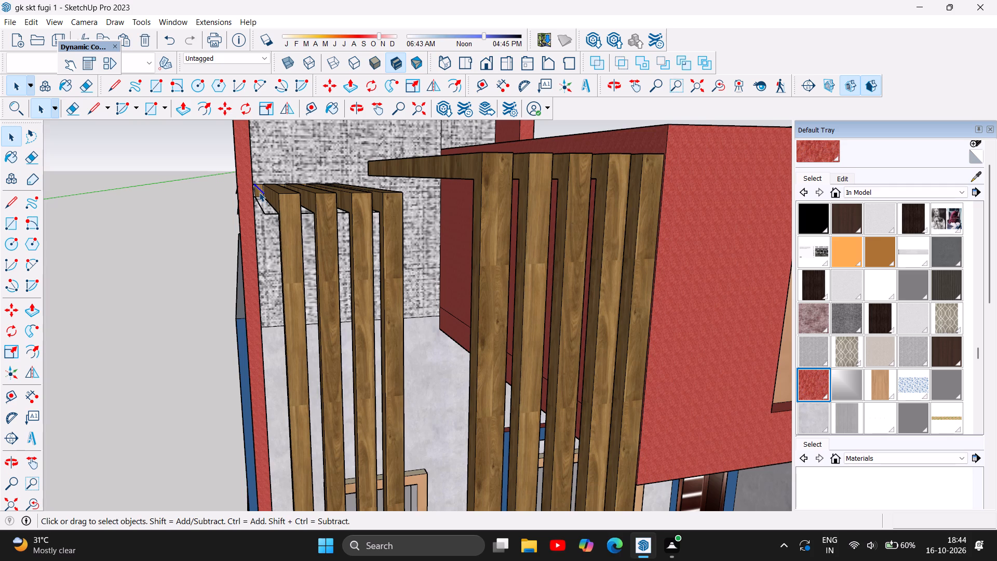
{"action": "key", "text": "Delete"}
Delete the loose sloping line outside the red post and the two stray edges between the post and the first slat.
{"action": "left_click", "coordinate": [259, 192]}
{"action": "scroll", "coordinate": [259, 192], "scroll_direction": "up", "scroll_amount": 8}
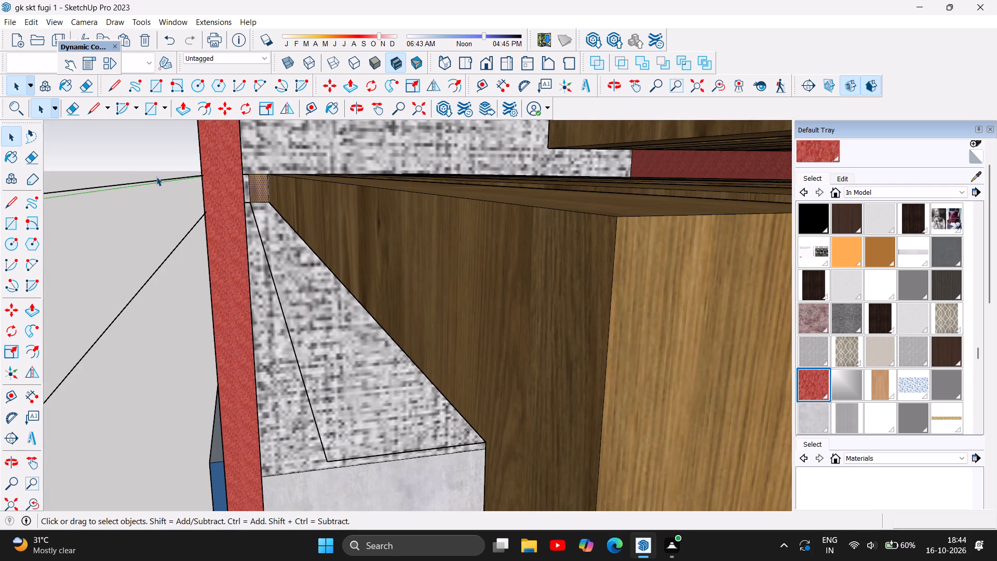
{"action": "left_click", "coordinate": [156, 179]}
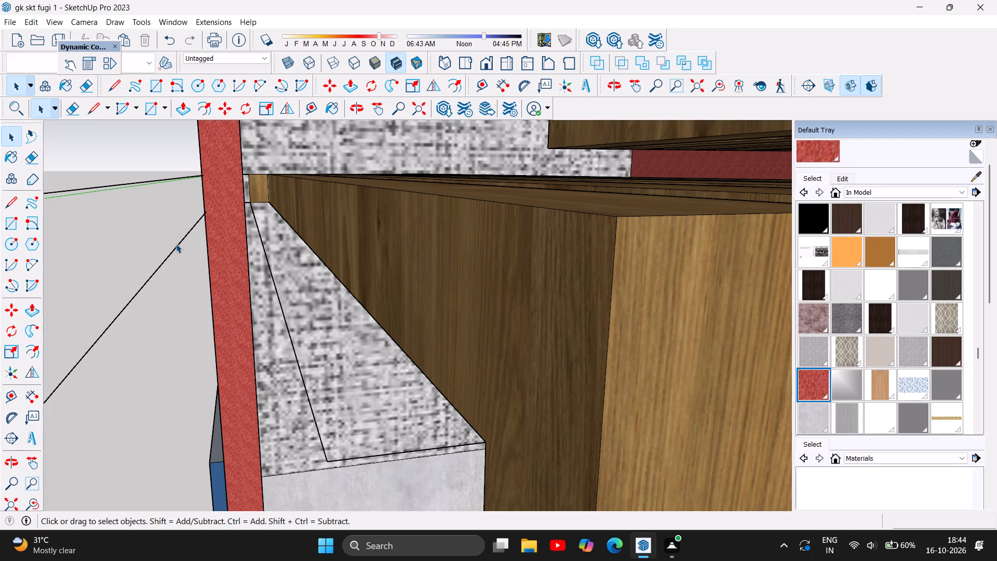
{"action": "left_click", "coordinate": [176, 244]}
{"action": "key", "text": "Delete"}
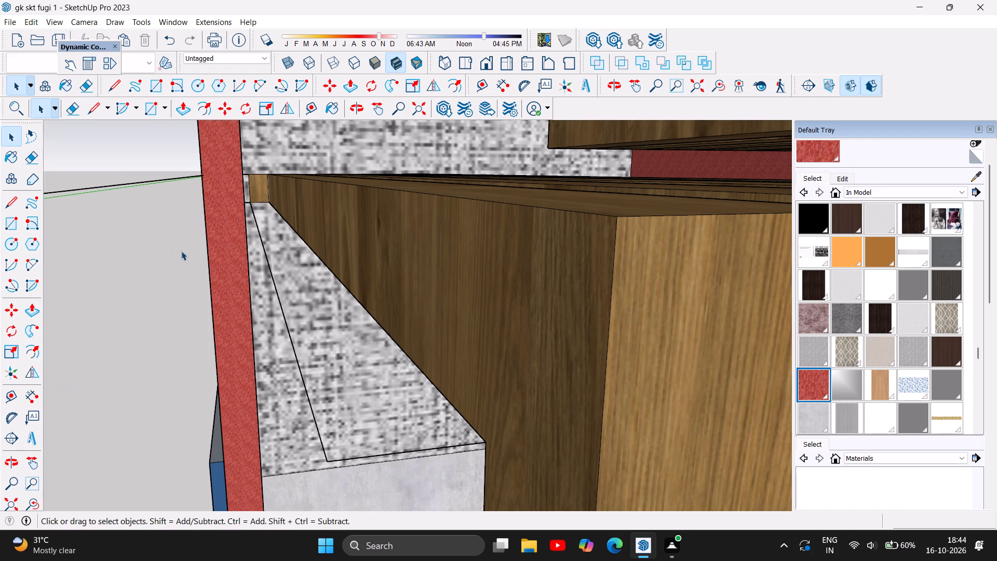
{"action": "double_click", "coordinate": [265, 251]}
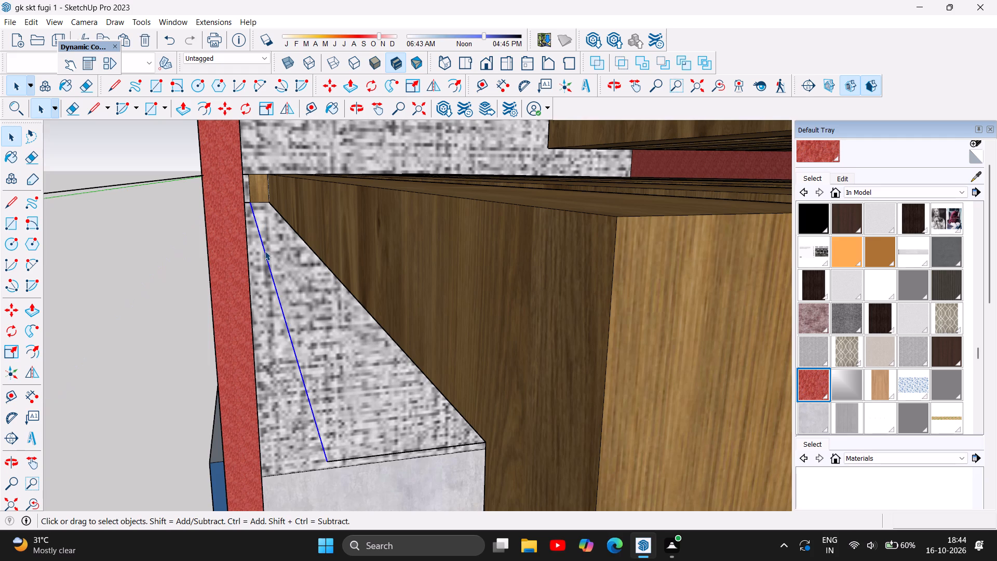
{"action": "key", "text": "Delete"}
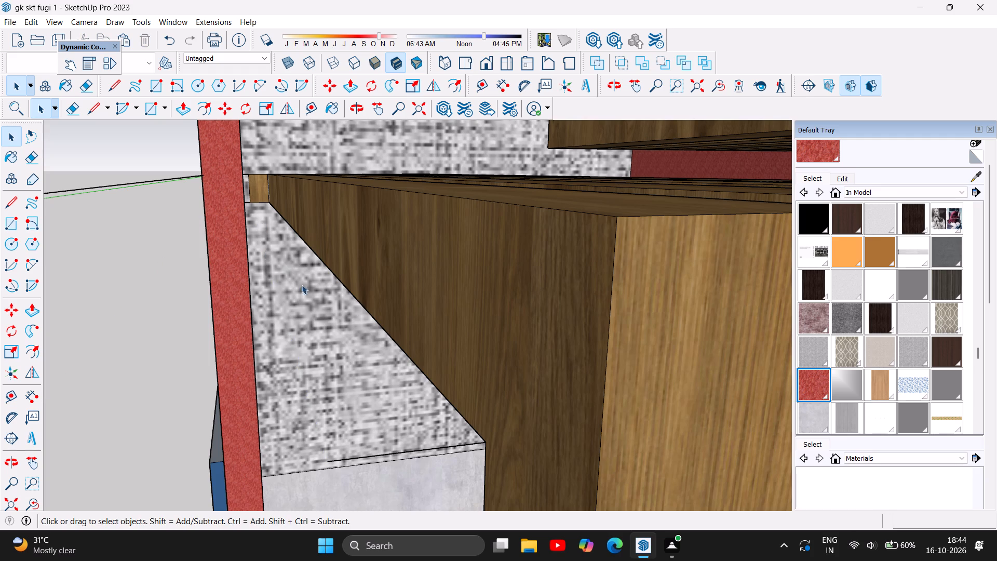
{"action": "left_click", "coordinate": [371, 456]}
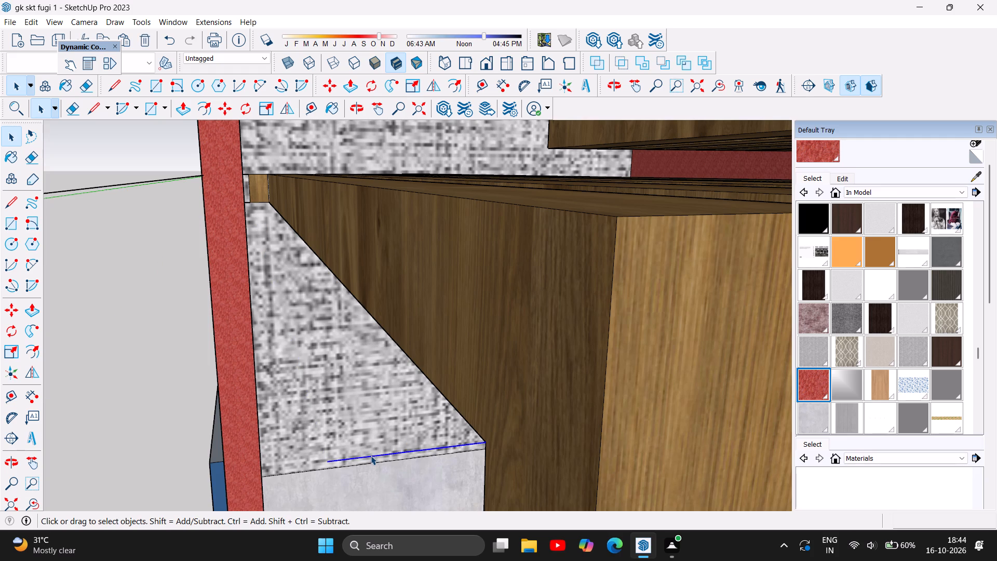
{"action": "key", "text": "Delete"}
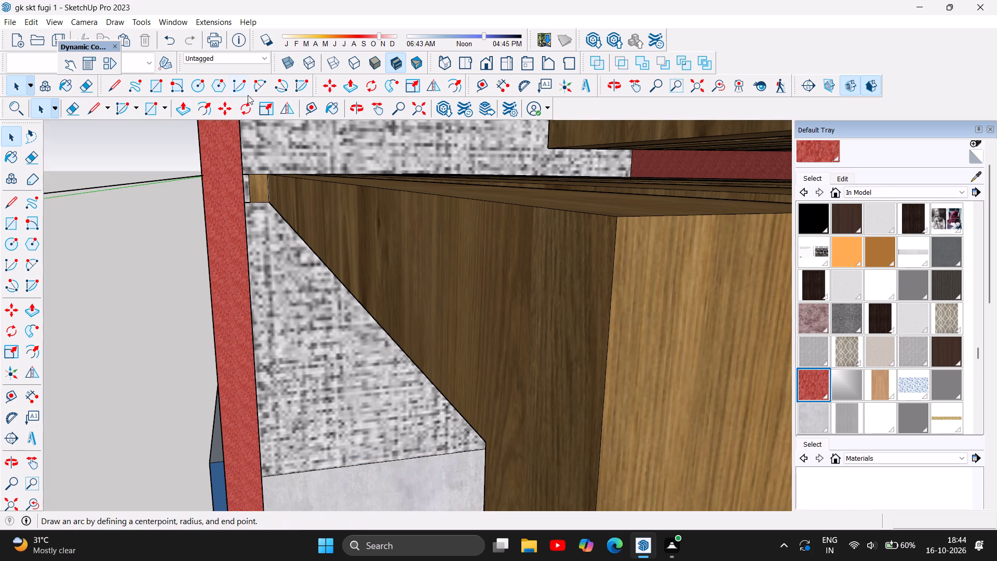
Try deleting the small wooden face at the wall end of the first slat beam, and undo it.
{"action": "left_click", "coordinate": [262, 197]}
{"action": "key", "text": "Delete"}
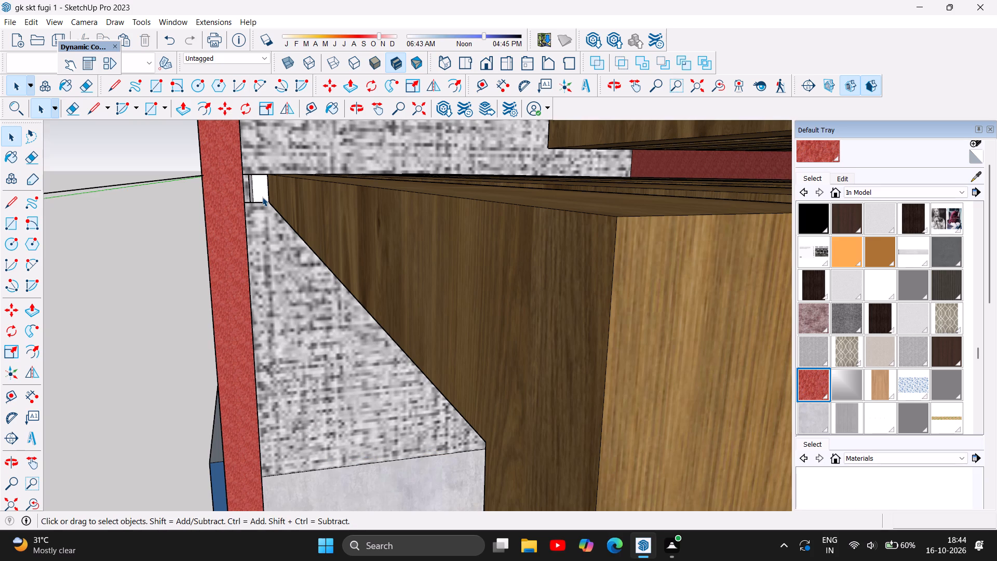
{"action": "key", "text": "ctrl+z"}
Delete the remaining stray line crossing the red post beside the slat beams.
{"action": "scroll", "coordinate": [281, 239], "scroll_direction": "down", "scroll_amount": 4}
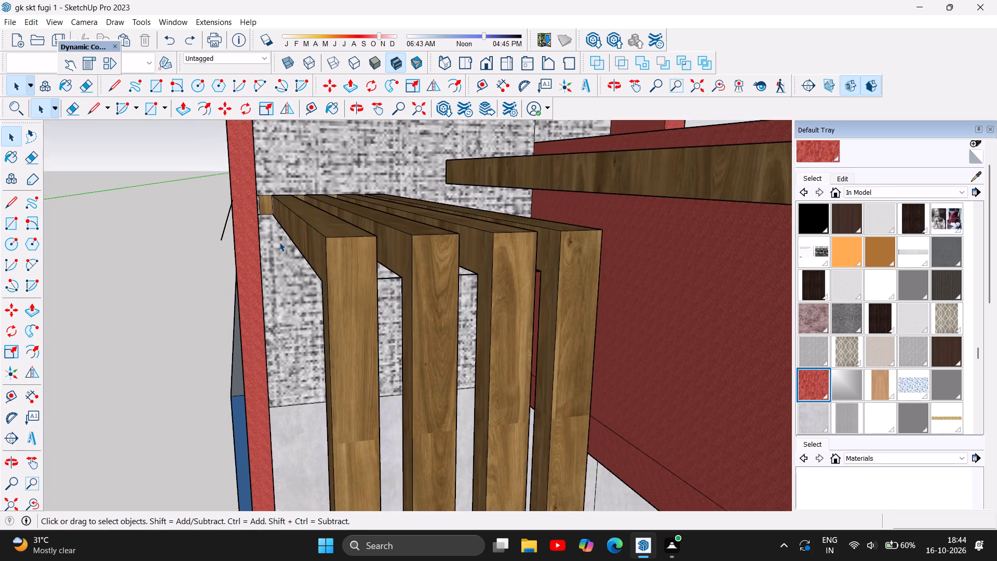
{"action": "scroll", "coordinate": [279, 242], "scroll_direction": "down", "scroll_amount": 6}
{"action": "scroll", "coordinate": [257, 250], "scroll_direction": "up", "scroll_amount": 5}
{"action": "left_click", "coordinate": [260, 228]}
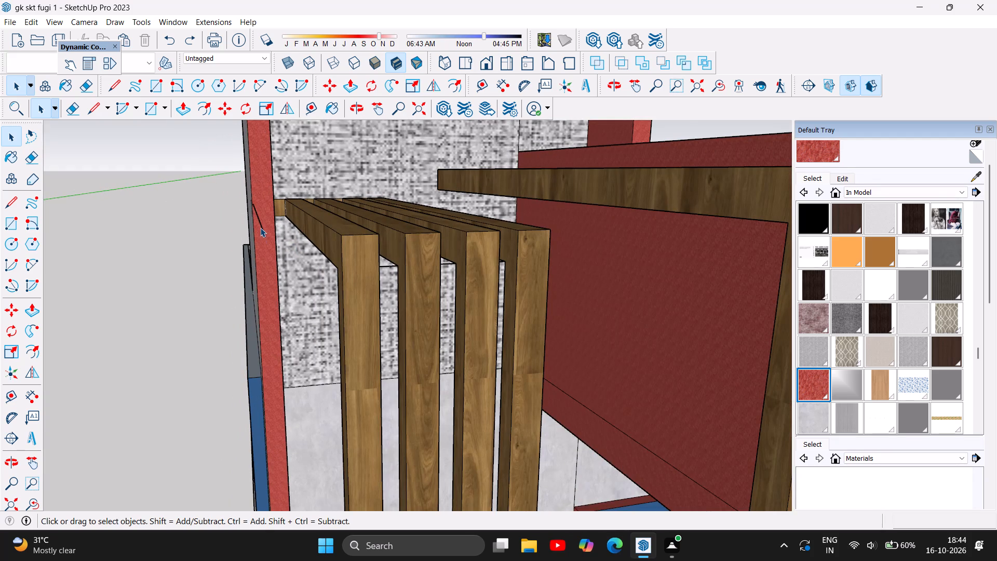
{"action": "key", "text": "Delete"}
Examine the slat bases, the floor slab edge and the side wall around the front corner of the house.
{"action": "scroll", "coordinate": [253, 266], "scroll_direction": "down", "scroll_amount": 16}
{"action": "scroll", "coordinate": [339, 470], "scroll_direction": "up", "scroll_amount": 3}
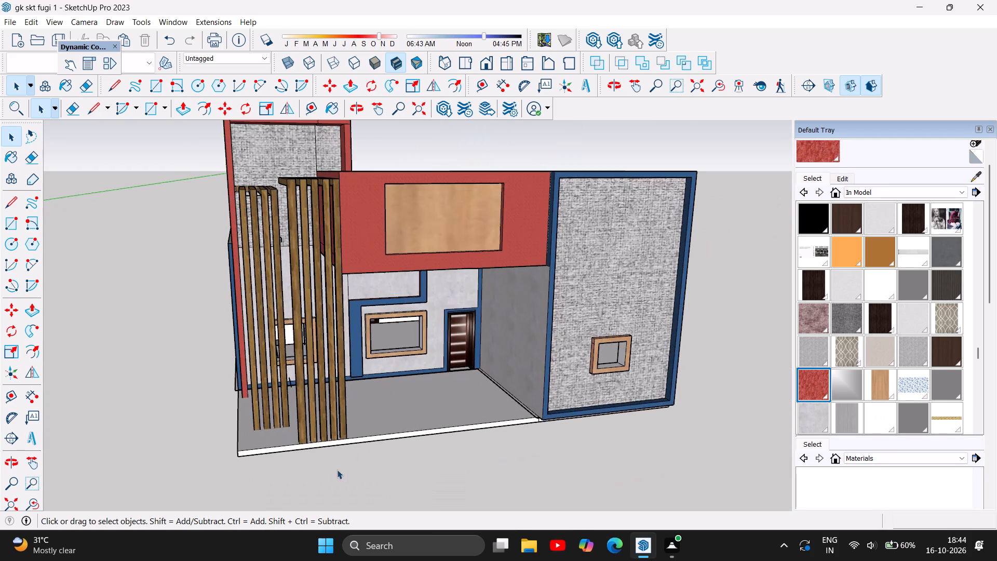
{"action": "scroll", "coordinate": [271, 416], "scroll_direction": "up", "scroll_amount": 8}
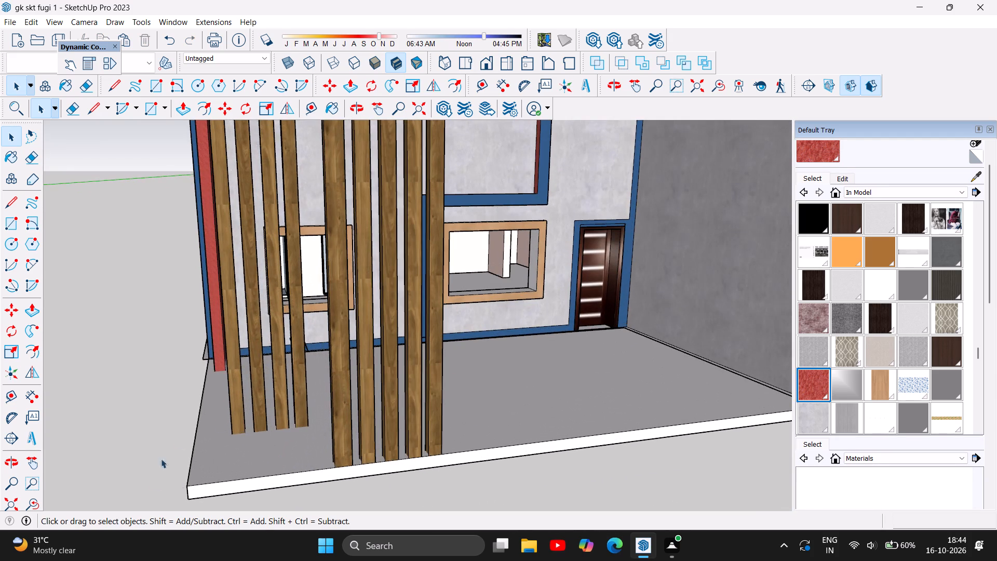
{"action": "scroll", "coordinate": [391, 423], "scroll_direction": "down", "scroll_amount": 6}
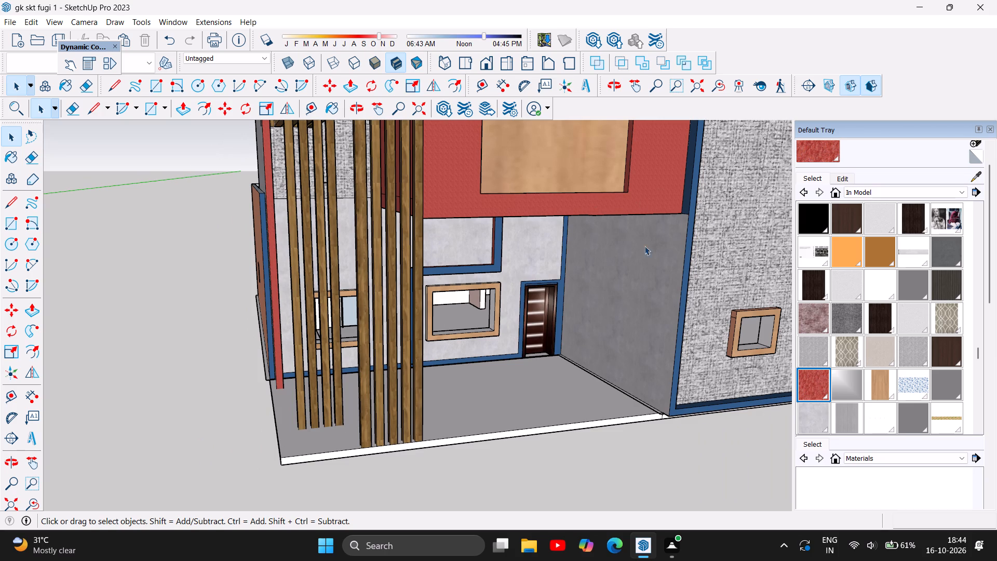
{"action": "left_click", "coordinate": [351, 103]}
{"action": "left_click_drag", "start_coordinate": [172, 328], "coordinate": [221, 338]}
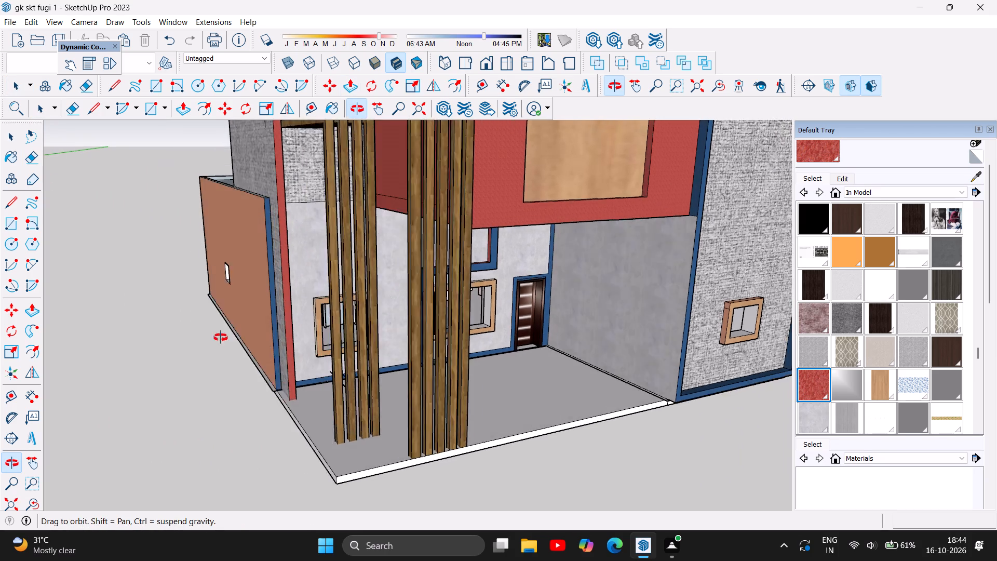
{"action": "left_click_drag", "start_coordinate": [221, 338], "coordinate": [535, 464]}
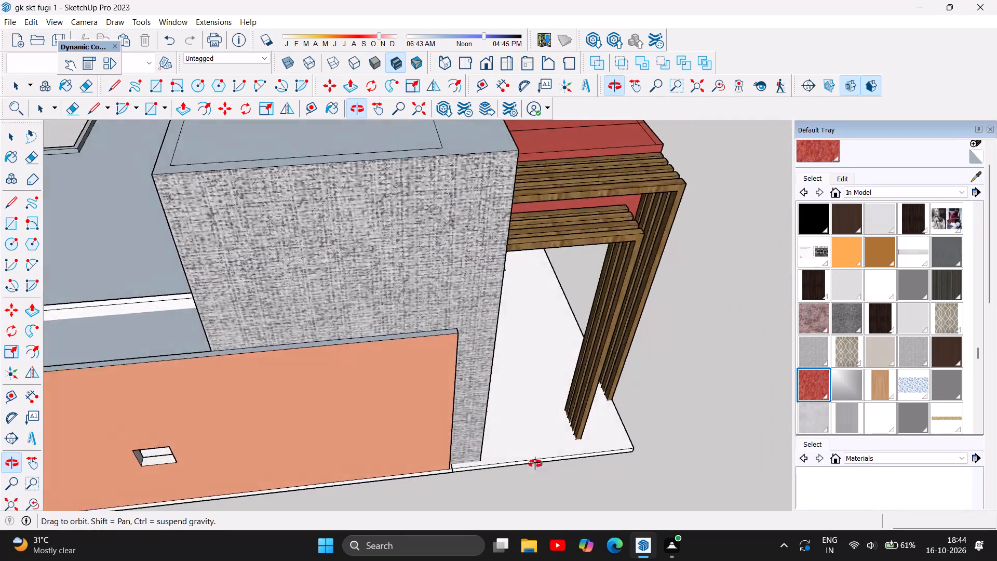
{"action": "left_click_drag", "start_coordinate": [535, 464], "coordinate": [465, 370]}
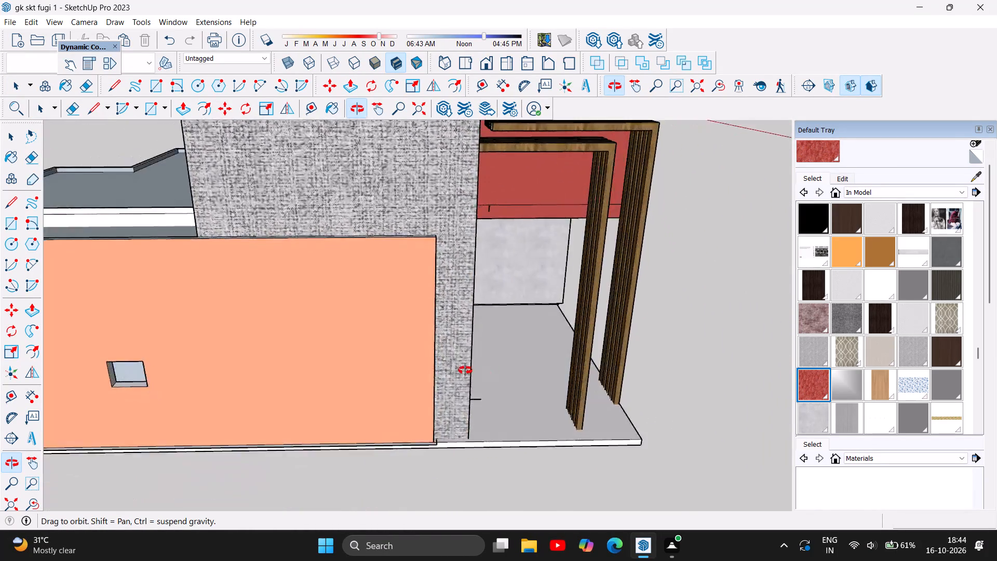
Push the narrow blue end face of the orange side wall back about 15' 5 1/8" with Push/Pull.
{"action": "left_click_drag", "start_coordinate": [465, 370], "coordinate": [252, 339]}
{"action": "scroll", "coordinate": [320, 306], "scroll_direction": "up", "scroll_amount": 2}
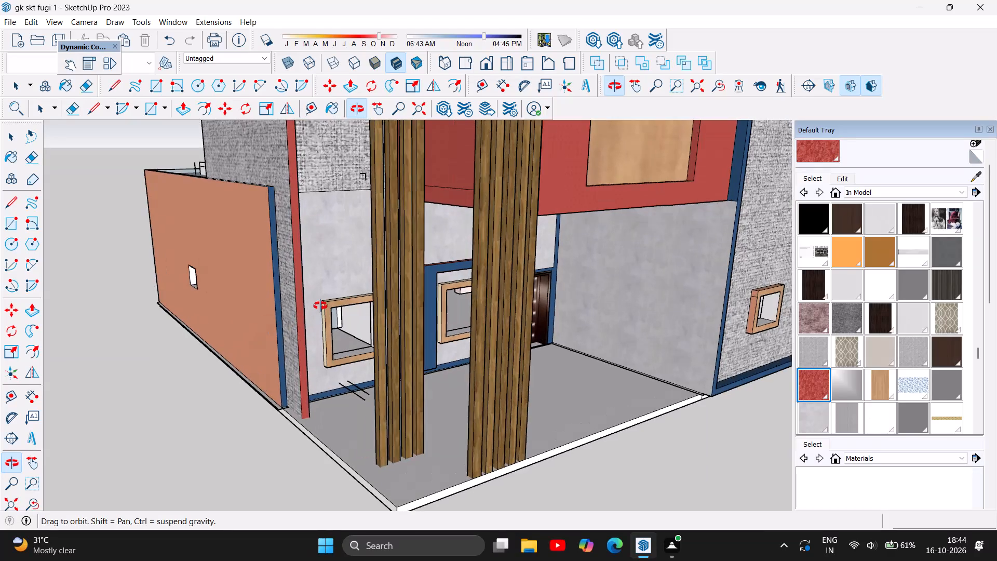
{"action": "scroll", "coordinate": [320, 306], "scroll_direction": "up", "scroll_amount": 3}
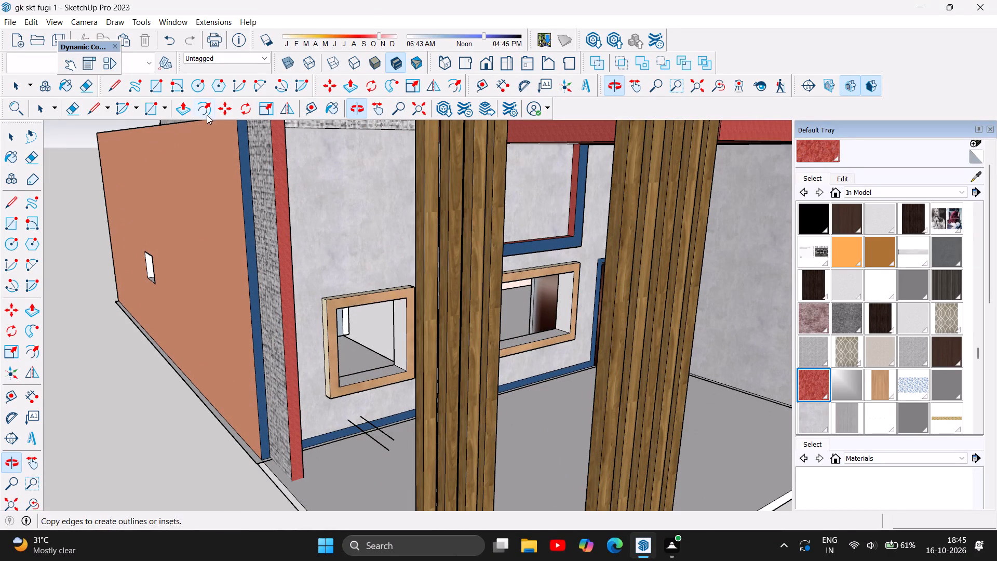
{"action": "left_click", "coordinate": [182, 108]}
{"action": "left_click", "coordinate": [252, 222]}
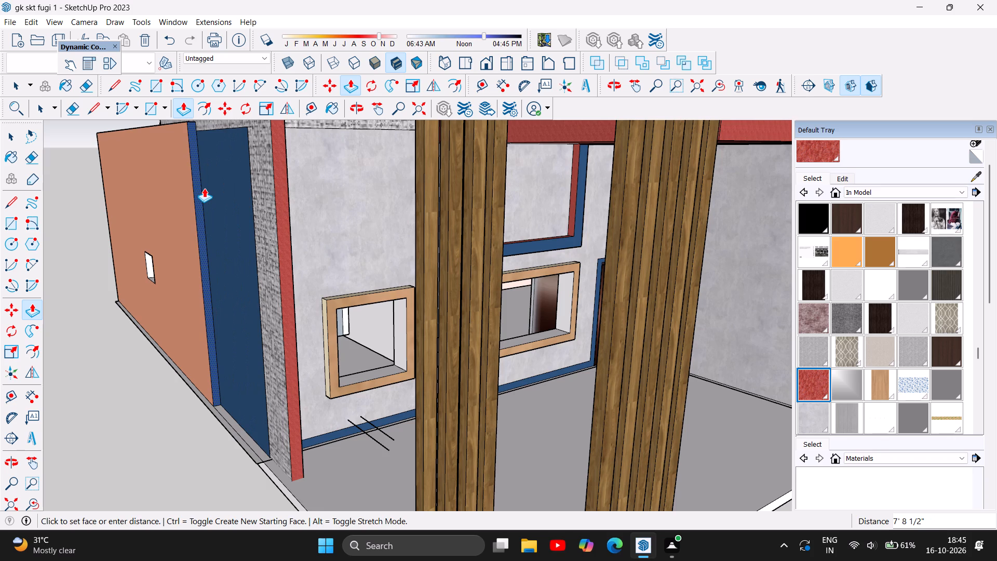
{"action": "scroll", "coordinate": [204, 188], "scroll_direction": "down", "scroll_amount": 1}
{"action": "left_click", "coordinate": [147, 168]}
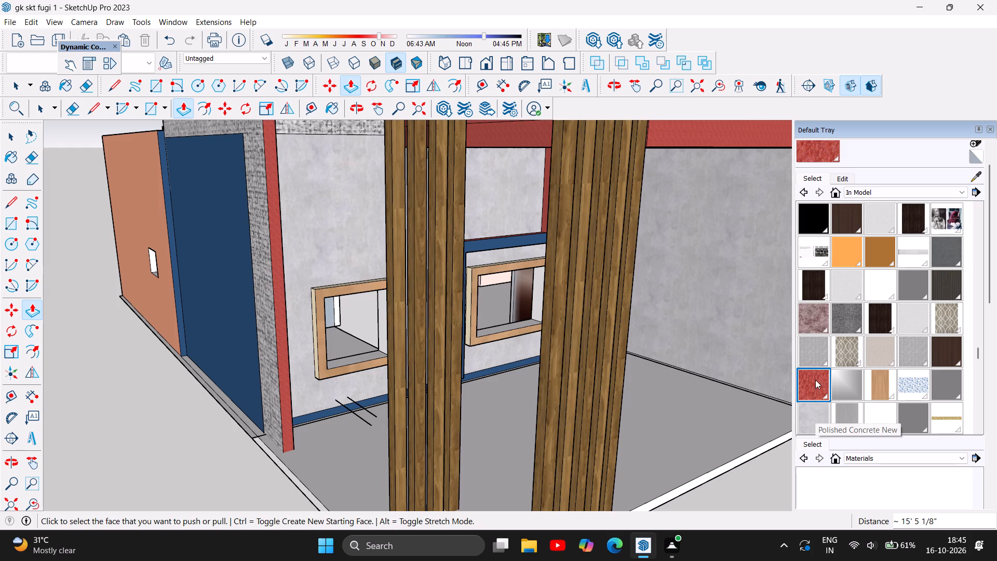
Paint the exposed blue side wall face with the grey textured material used on the adjoining wall.
{"action": "left_click", "coordinate": [815, 355]}
{"action": "left_click", "coordinate": [209, 309]}
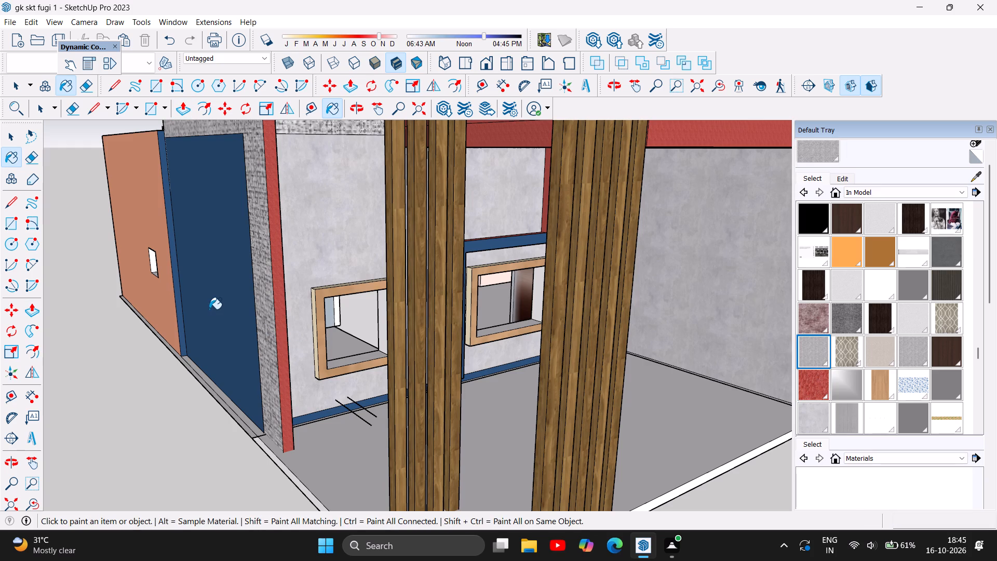
Delete the stray vertical and horizontal edges outlining a panel on the grey textured side wall.
{"action": "left_click", "coordinate": [12, 135]}
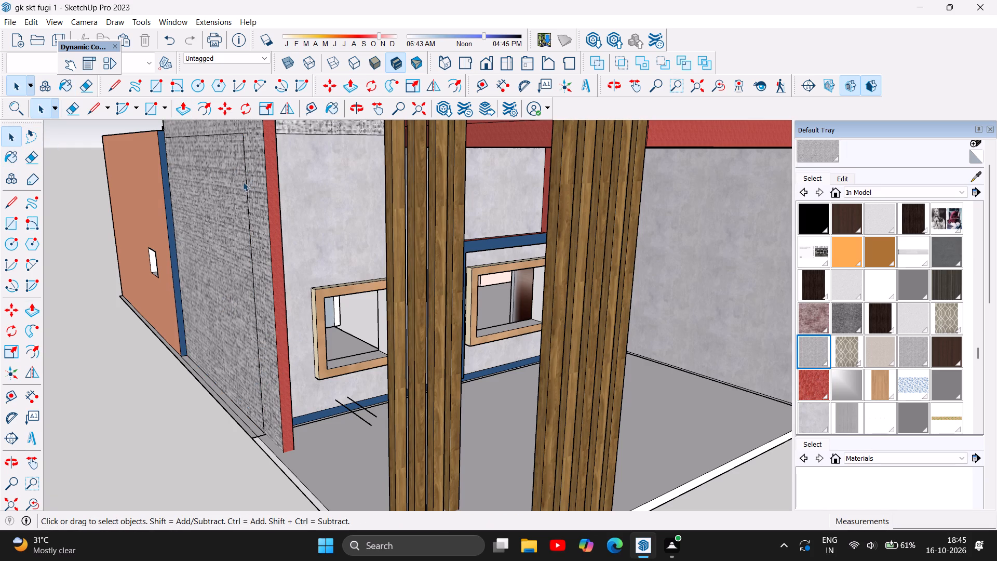
{"action": "left_click", "coordinate": [246, 185]}
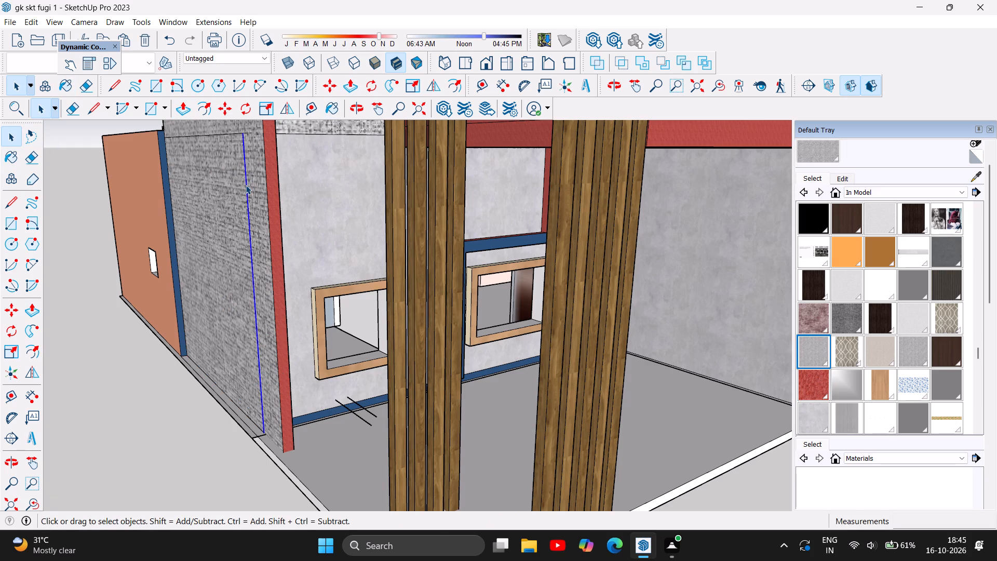
{"action": "key", "text": "Delete"}
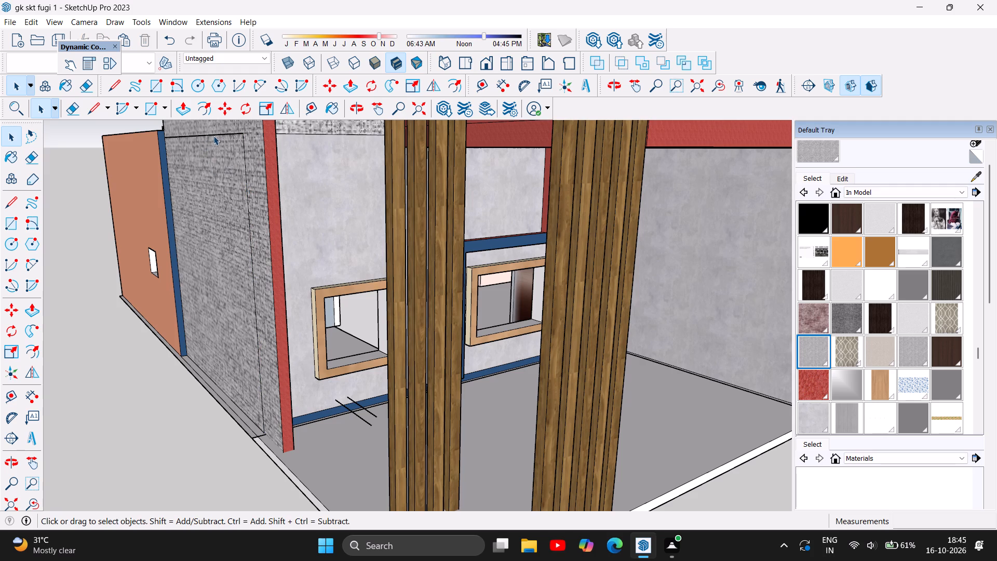
{"action": "left_click", "coordinate": [214, 135]}
{"action": "key", "text": "Delete"}
{"action": "left_click", "coordinate": [245, 159]}
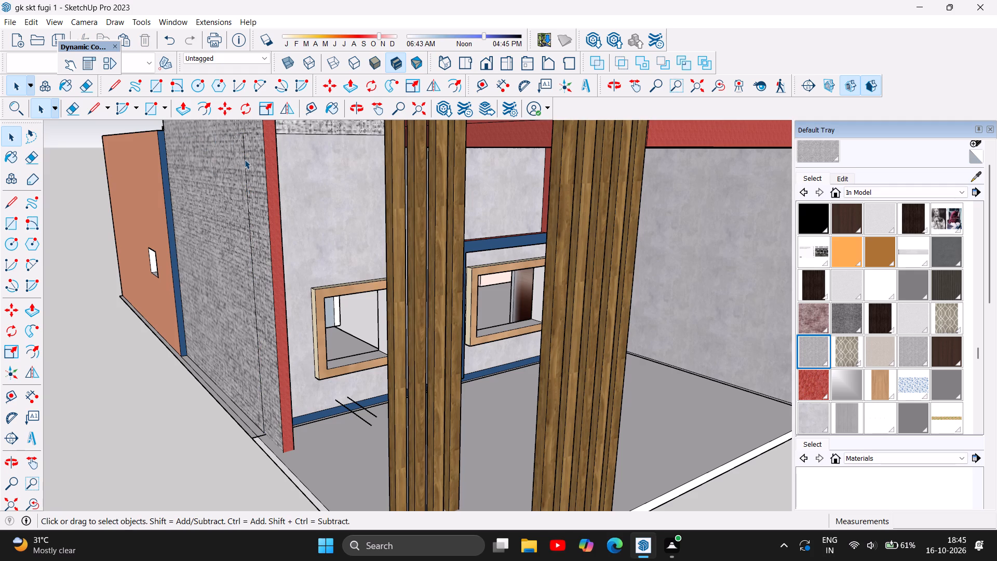
{"action": "left_click", "coordinate": [246, 165]}
{"action": "left_click", "coordinate": [246, 171]}
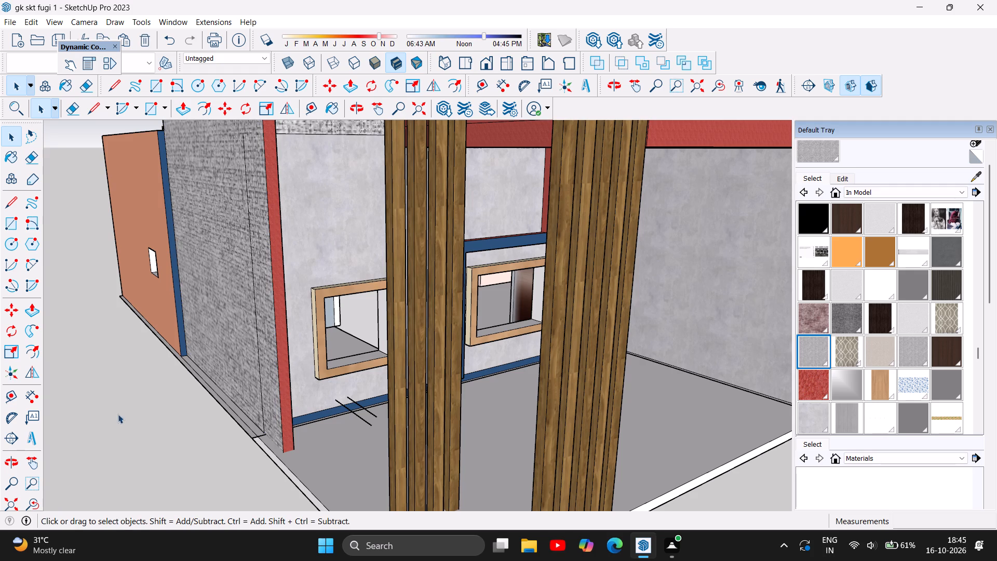
{"action": "left_click", "coordinate": [118, 414]}
Examine the floor slab edge and corner at the foot of the textured side wall near the red post.
{"action": "scroll", "coordinate": [279, 413], "scroll_direction": "up", "scroll_amount": 11}
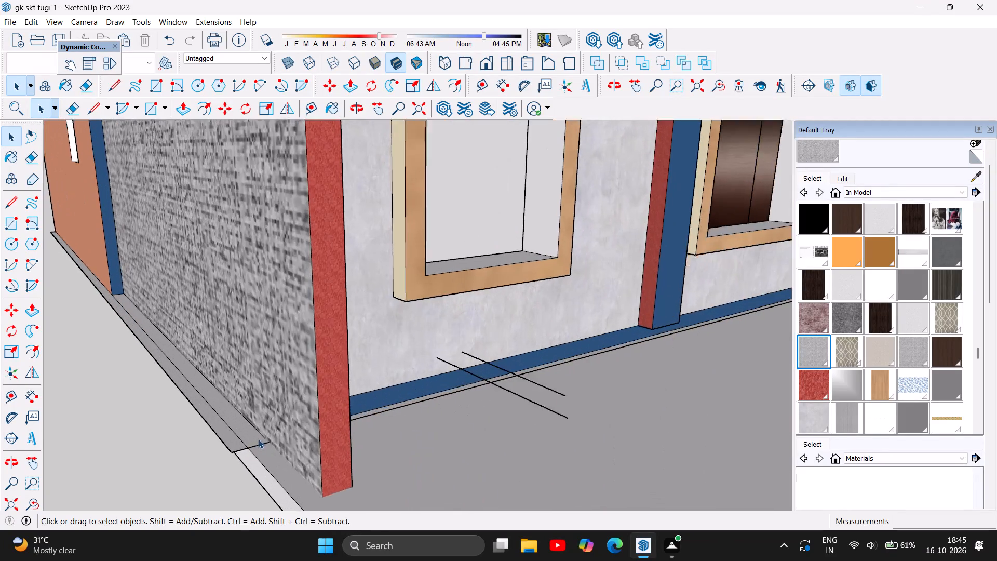
{"action": "scroll", "coordinate": [258, 439], "scroll_direction": "up", "scroll_amount": 3}
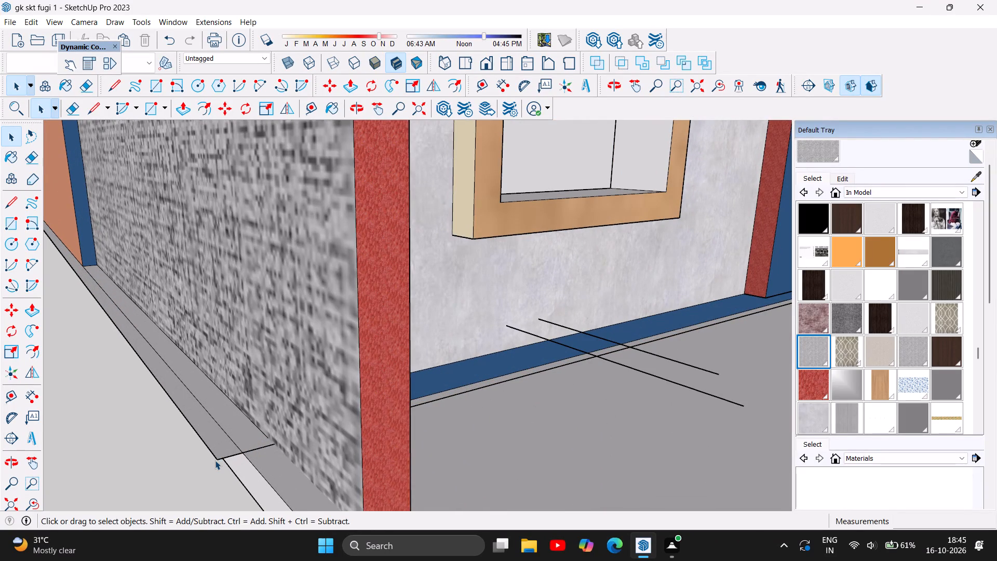
{"action": "left_click", "coordinate": [215, 460]}
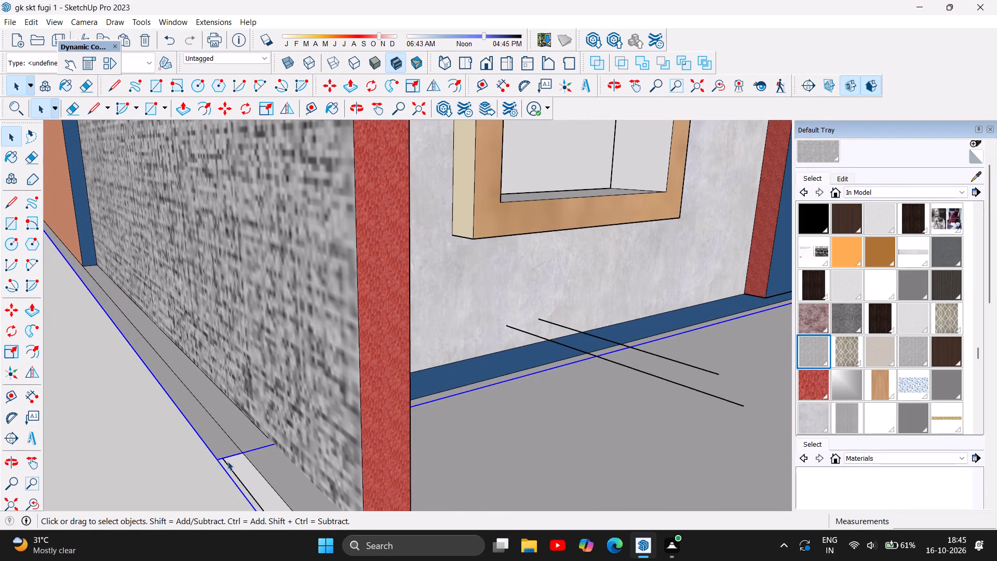
{"action": "key", "text": "Escape"}
{"action": "left_click", "coordinate": [181, 463]}
{"action": "scroll", "coordinate": [189, 463], "scroll_direction": "down", "scroll_amount": 10}
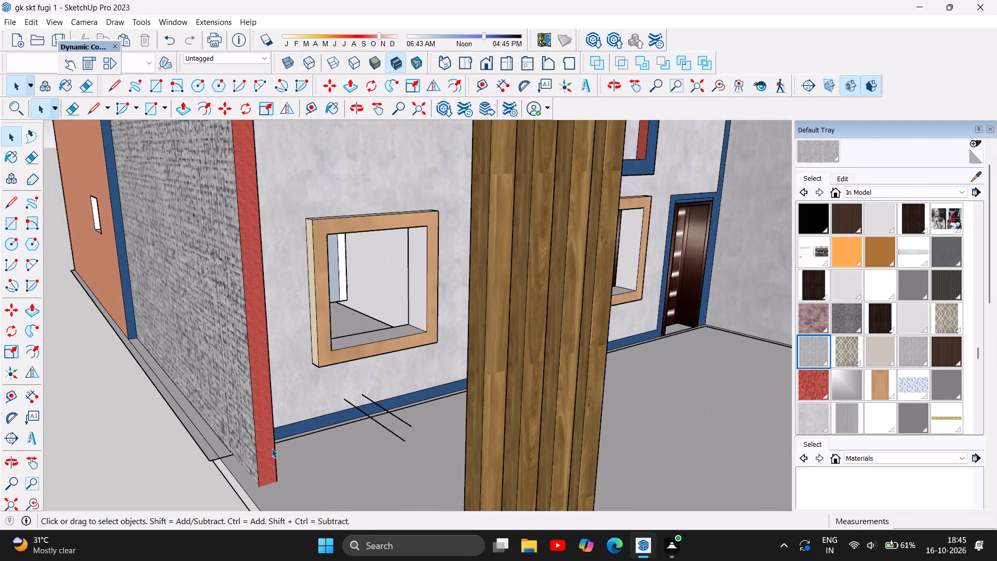
Delete the two short stray lines crossing the blue skirting below the front window.
{"action": "left_click", "coordinate": [391, 432]}
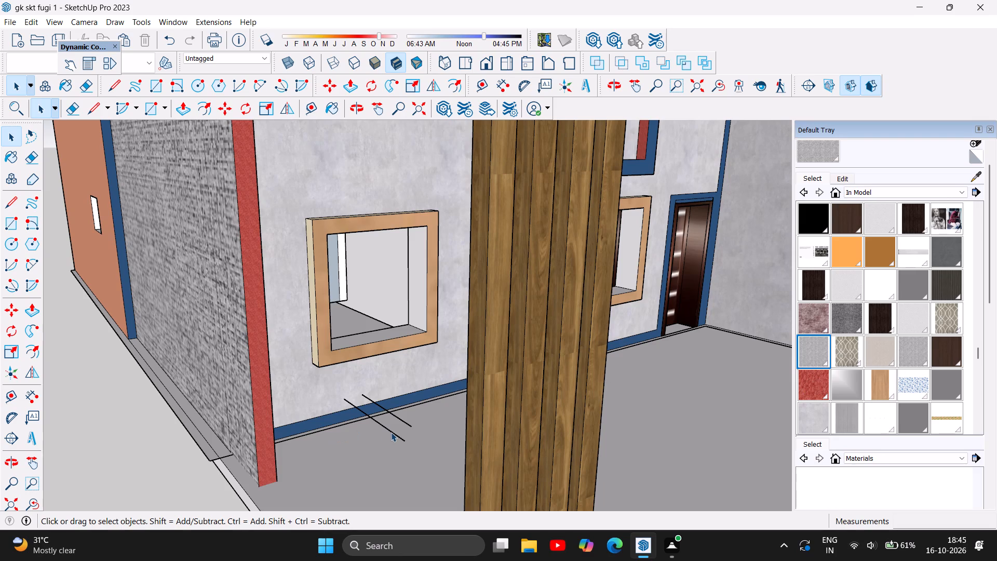
{"action": "key", "text": "Delete"}
{"action": "left_click", "coordinate": [396, 417]}
{"action": "key", "text": "Delete"}
Examine the front and side walls of the house for leftover edges.
{"action": "scroll", "coordinate": [379, 440], "scroll_direction": "down", "scroll_amount": 13}
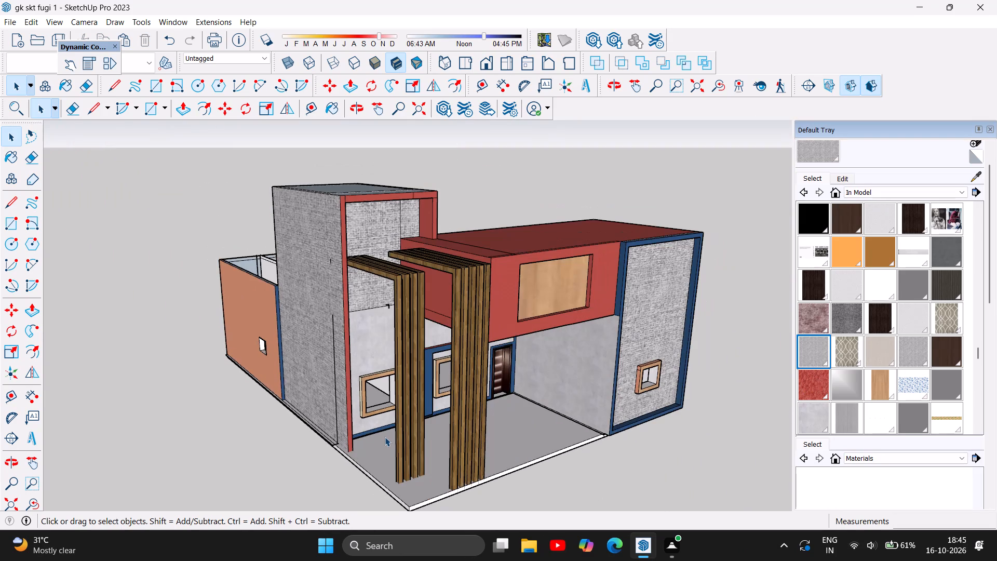
{"action": "scroll", "coordinate": [228, 325], "scroll_direction": "up", "scroll_amount": 4}
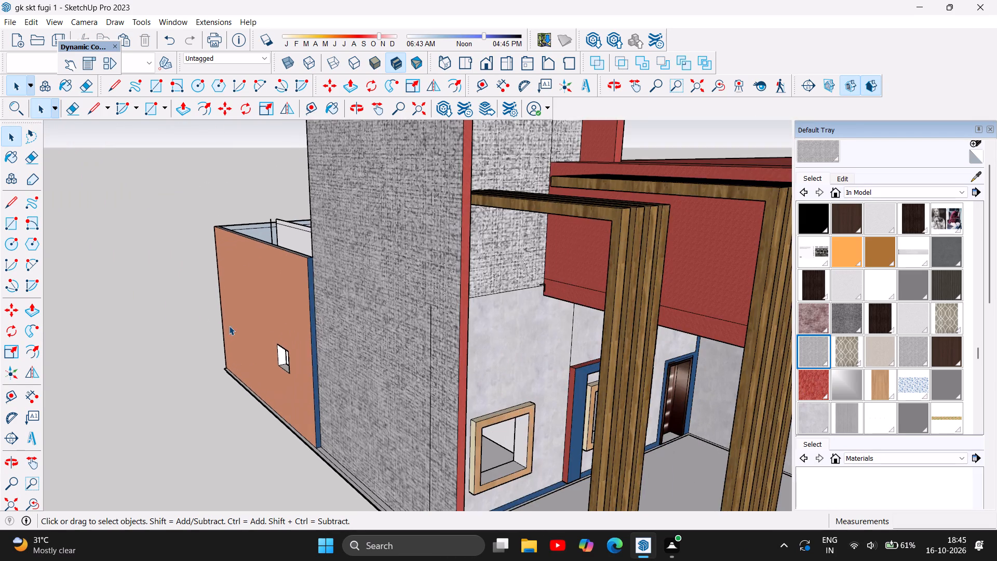
{"action": "scroll", "coordinate": [271, 372], "scroll_direction": "up", "scroll_amount": 2}
{"action": "scroll", "coordinate": [292, 395], "scroll_direction": "down", "scroll_amount": 5}
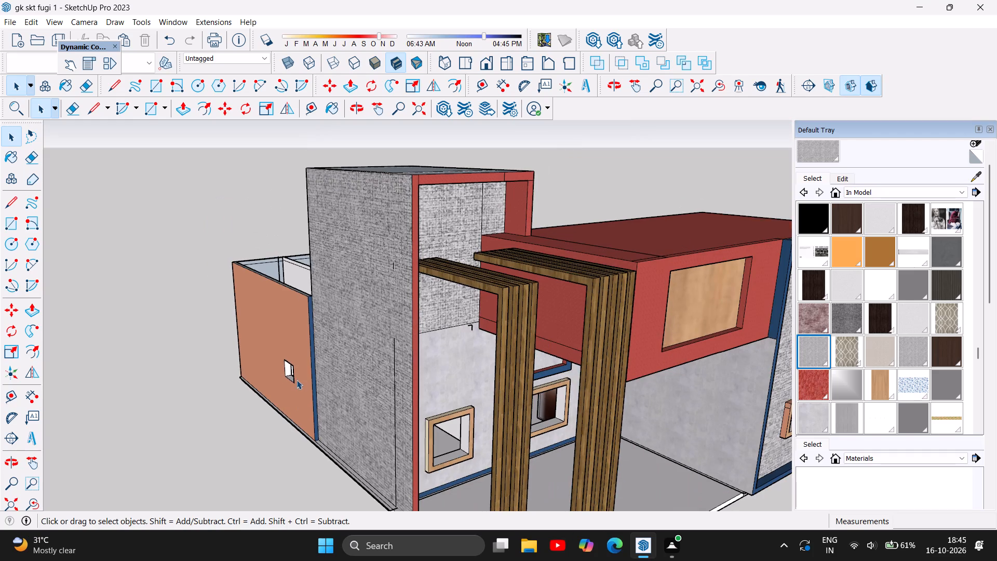
{"action": "scroll", "coordinate": [296, 380], "scroll_direction": "down", "scroll_amount": 5}
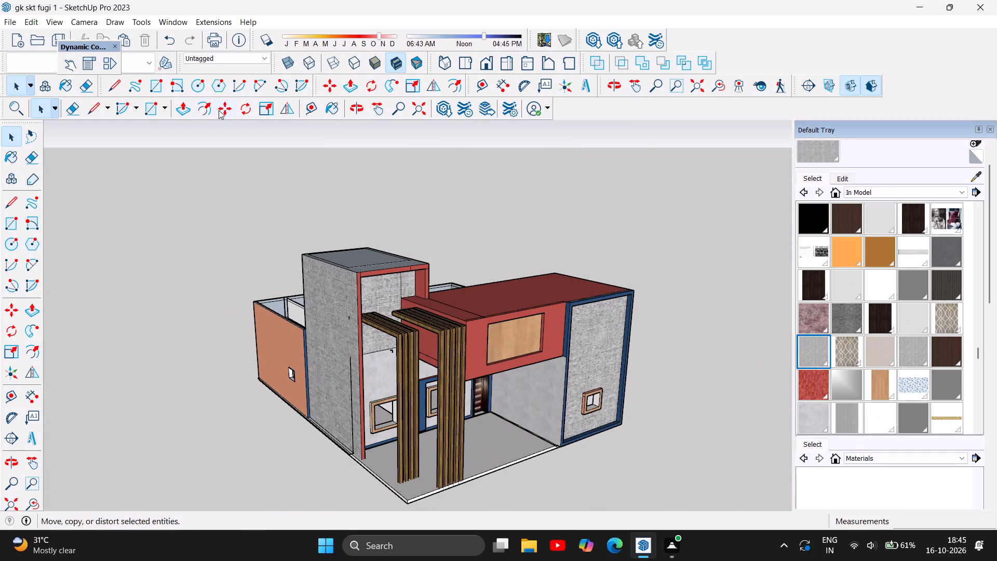
Delete the thin freestanding wall on the rear roof beside the tower, including its top edges and side face.
{"action": "left_click", "coordinate": [363, 108]}
{"action": "left_click_drag", "start_coordinate": [394, 229], "coordinate": [58, 274]}
{"action": "left_click_drag", "start_coordinate": [540, 307], "coordinate": [111, 262]}
{"action": "left_click_drag", "start_coordinate": [643, 322], "coordinate": [448, 385]}
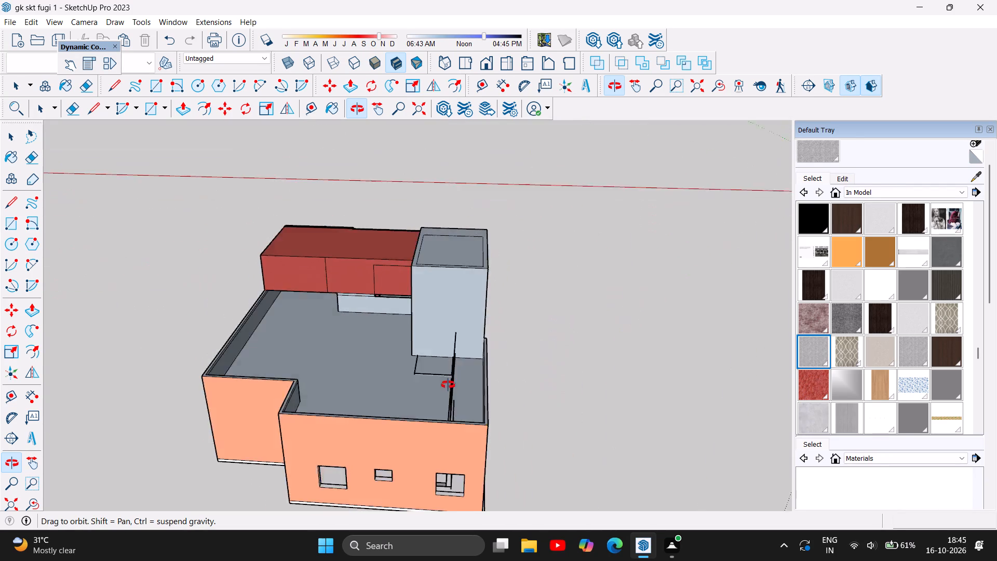
{"action": "left_click_drag", "start_coordinate": [448, 385], "coordinate": [399, 372]}
{"action": "scroll", "coordinate": [435, 376], "scroll_direction": "up", "scroll_amount": 8}
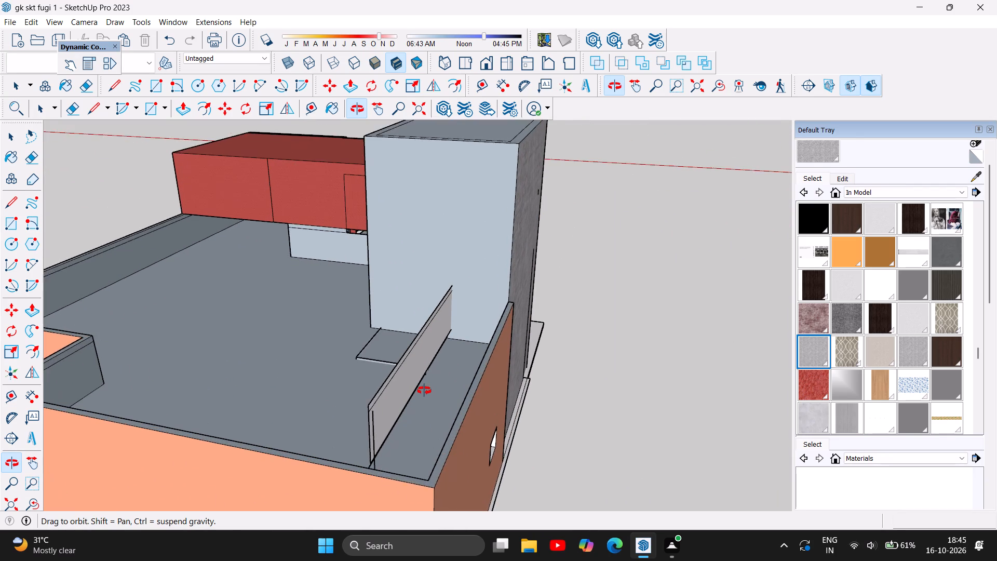
{"action": "left_click", "coordinate": [23, 84]}
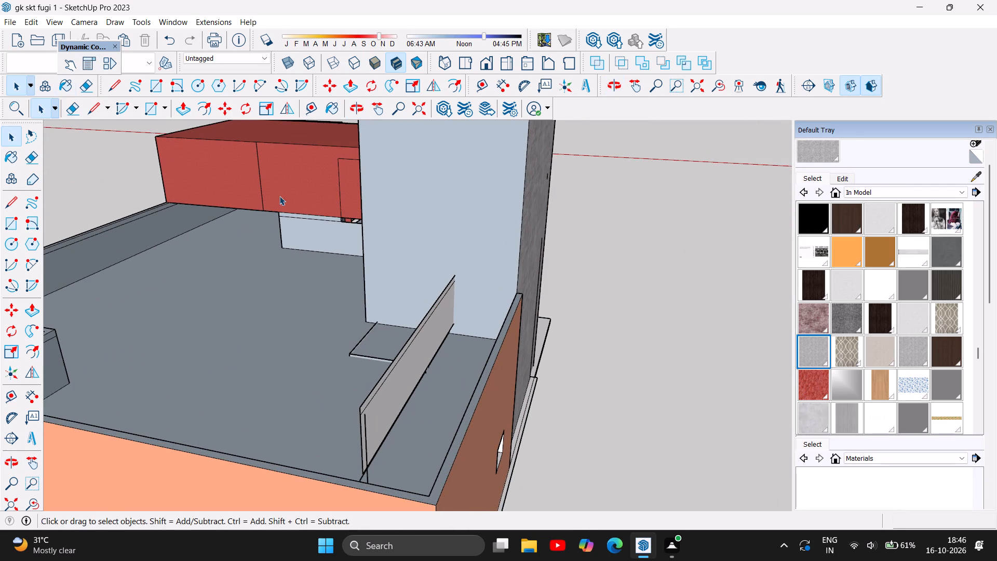
{"action": "left_click", "coordinate": [410, 341]}
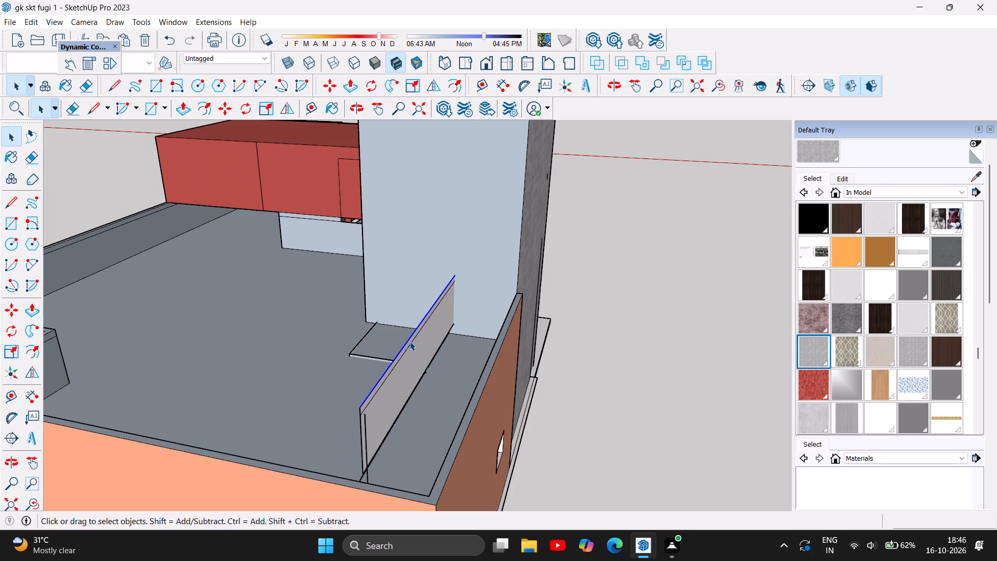
{"action": "key", "text": "Delete"}
{"action": "left_click", "coordinate": [407, 345]}
{"action": "key", "text": "Delete"}
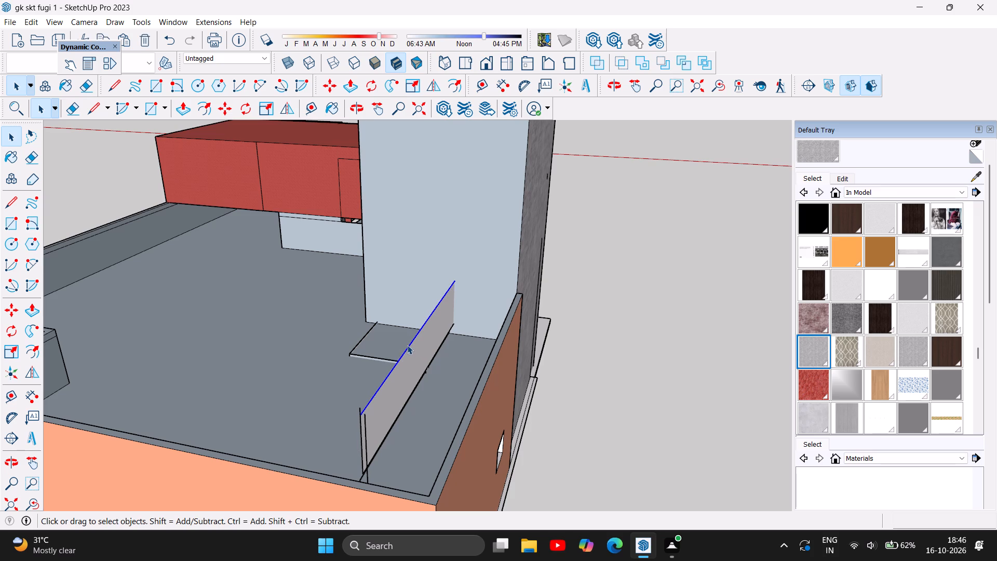
{"action": "left_click", "coordinate": [433, 359]}
{"action": "key", "text": "Delete"}
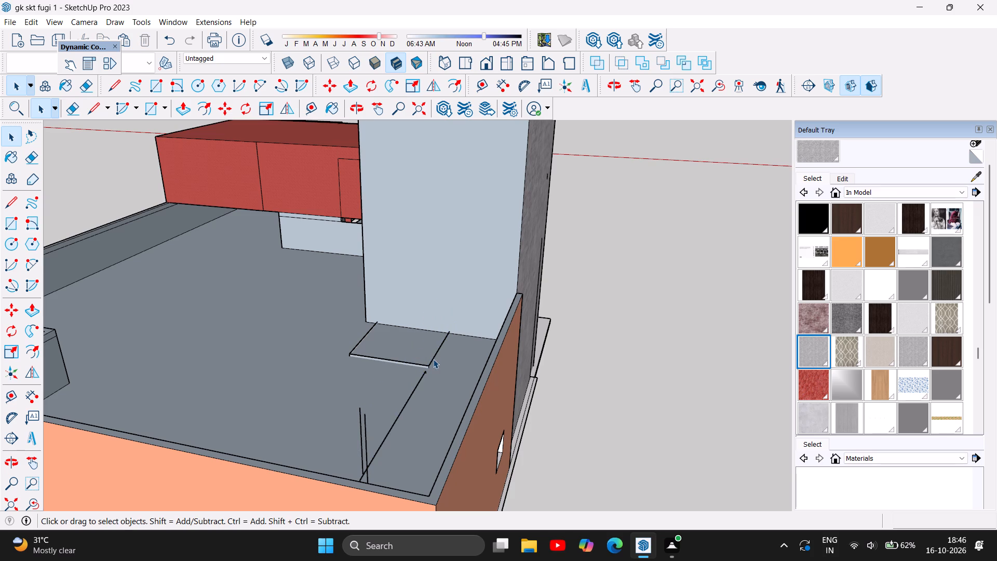
Delete the leftover rectangle outline at the tower's foot and the long stray line across the flat roof.
{"action": "left_click", "coordinate": [432, 359]}
{"action": "key", "text": "Delete"}
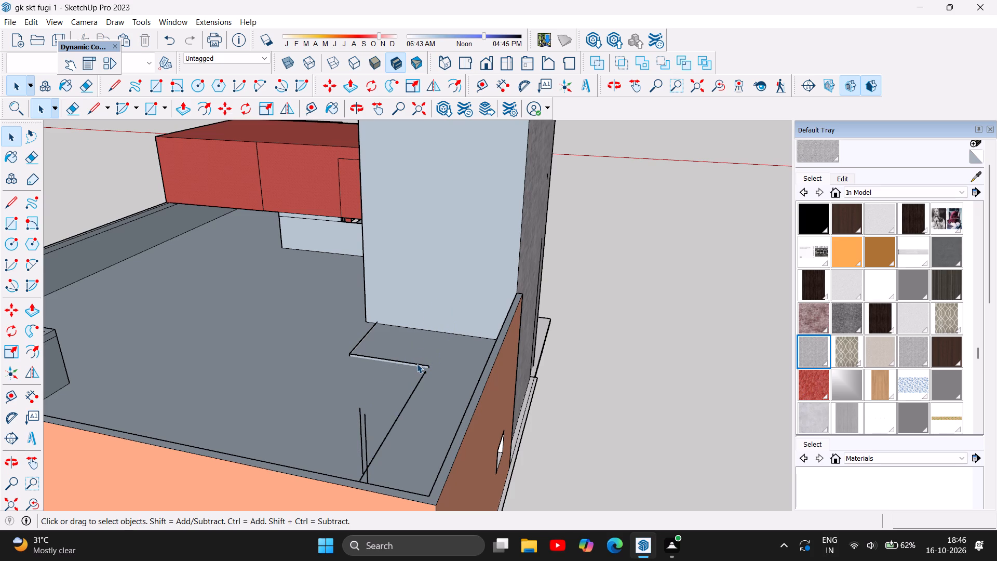
{"action": "double_click", "coordinate": [417, 364]}
{"action": "key", "text": "Delete"}
{"action": "left_click", "coordinate": [354, 351]}
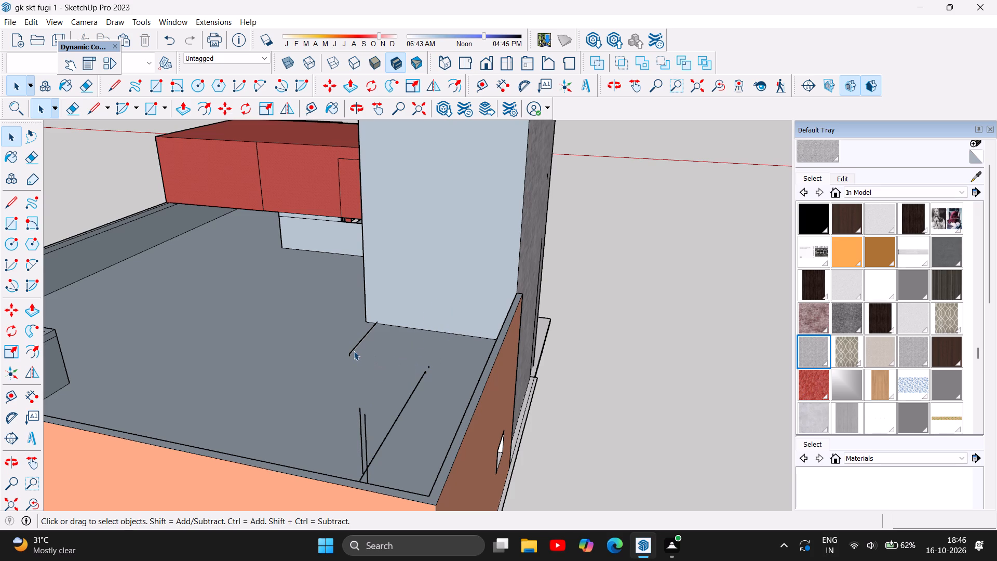
{"action": "key", "text": "Delete"}
{"action": "left_click", "coordinate": [350, 354]}
{"action": "key", "text": "Delete"}
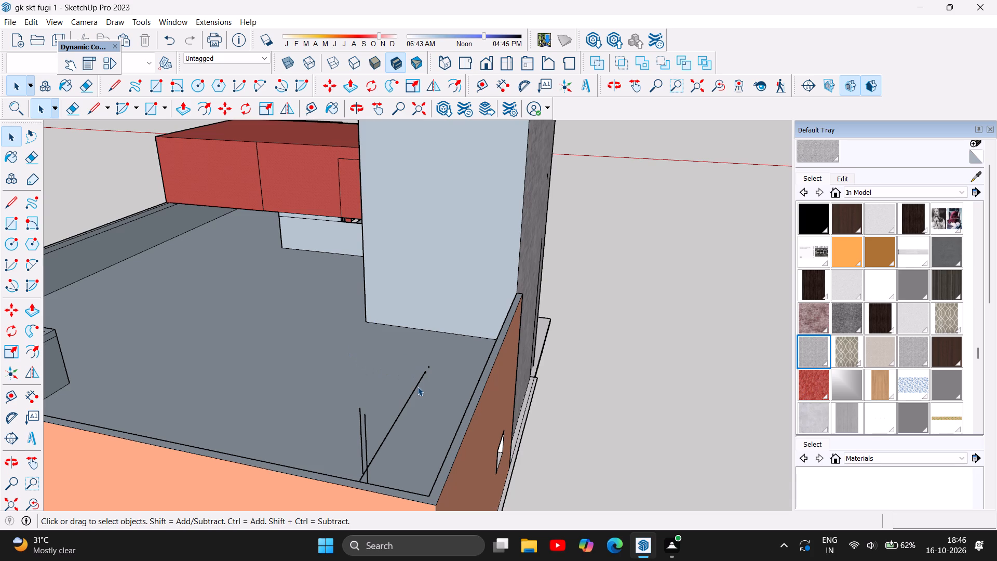
{"action": "left_click", "coordinate": [417, 386]}
{"action": "key", "text": "Delete"}
{"action": "left_click", "coordinate": [427, 370]}
{"action": "key", "text": "Delete"}
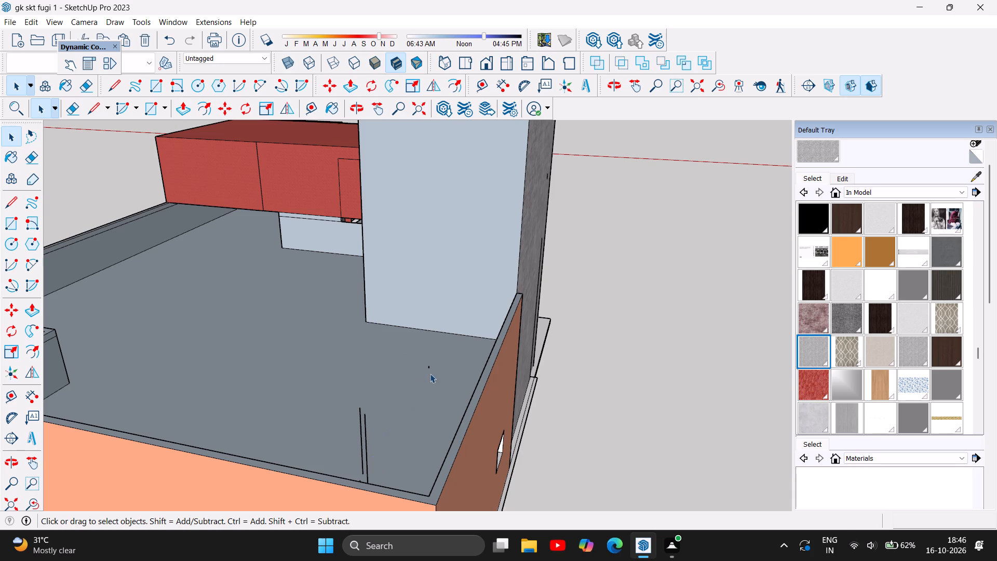
Delete the flat roof face covering the rooms behind the tower.
{"action": "left_click", "coordinate": [428, 369]}
{"action": "key", "text": "Delete"}
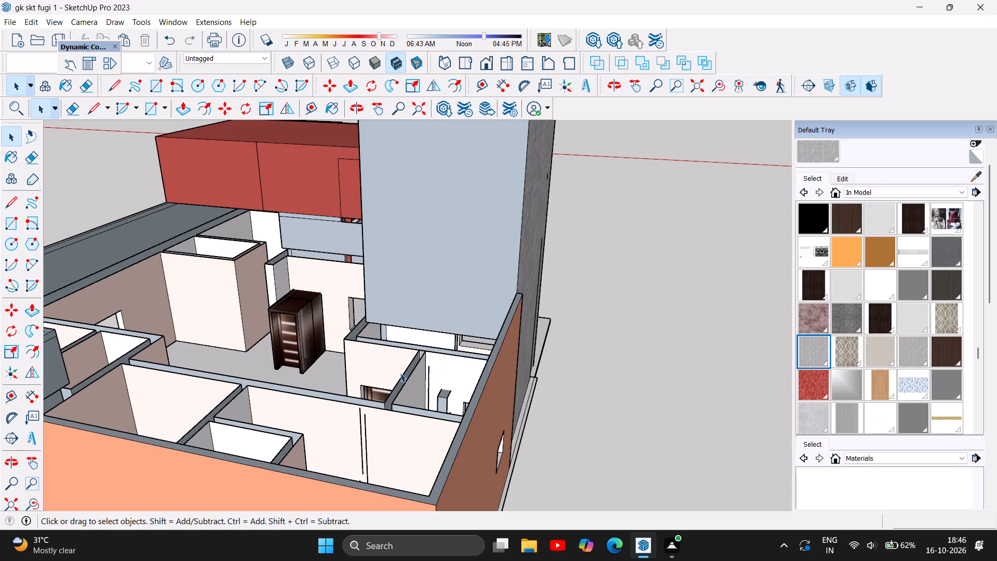
Scale the dark wooden entrance door's depth to about 0.12 along the green axis, keeping its height at 1.00.
{"action": "scroll", "coordinate": [259, 351], "scroll_direction": "up", "scroll_amount": 3}
{"action": "scroll", "coordinate": [299, 317], "scroll_direction": "up", "scroll_amount": 5}
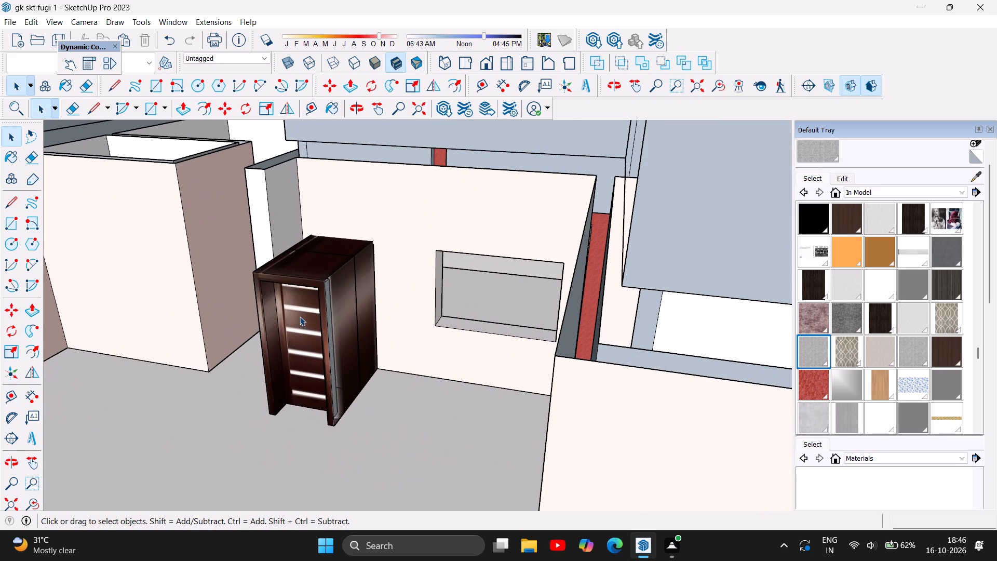
{"action": "left_click", "coordinate": [308, 316]}
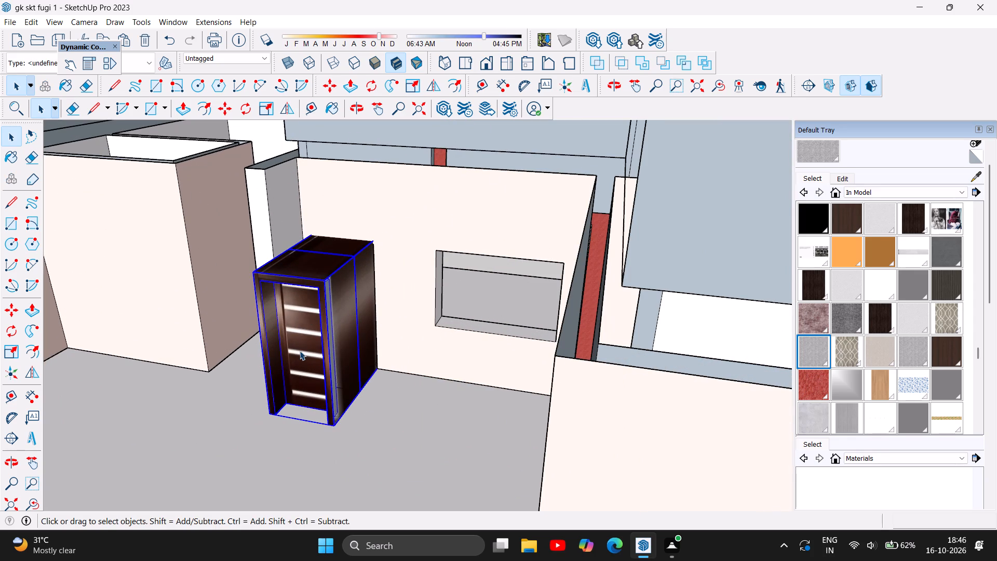
{"action": "left_click", "coordinate": [6, 351]}
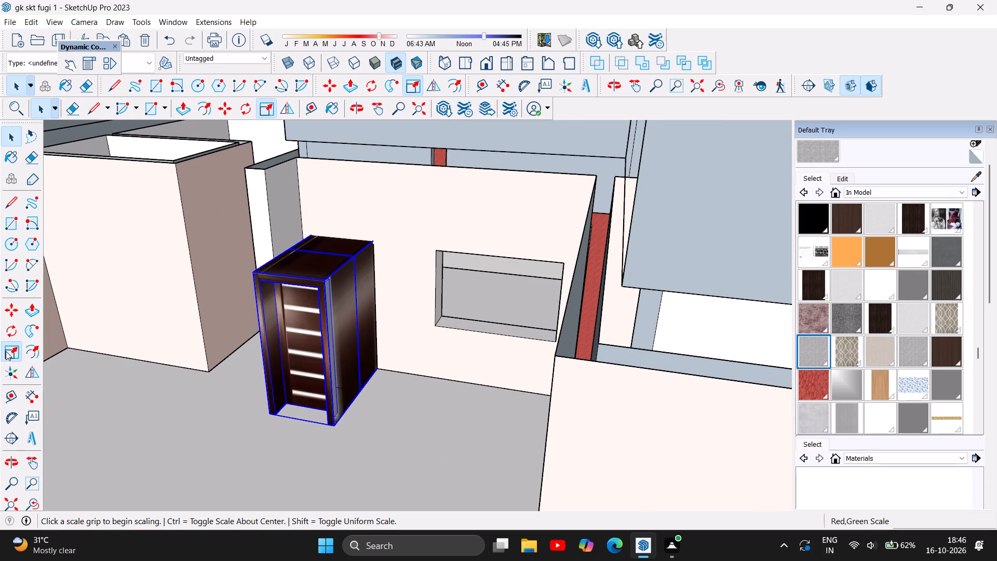
{"action": "left_click", "coordinate": [289, 277]}
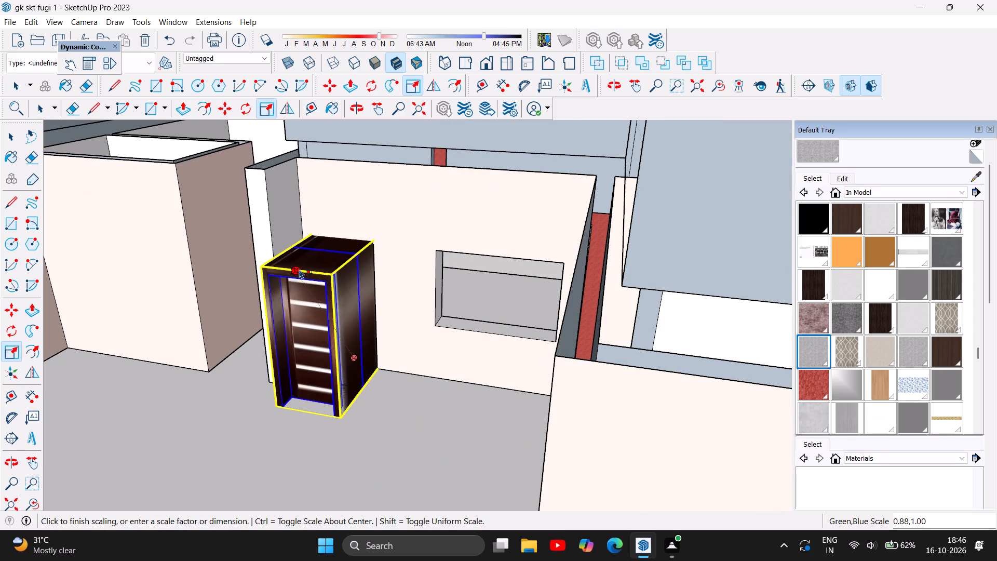
{"action": "left_click", "coordinate": [339, 235]}
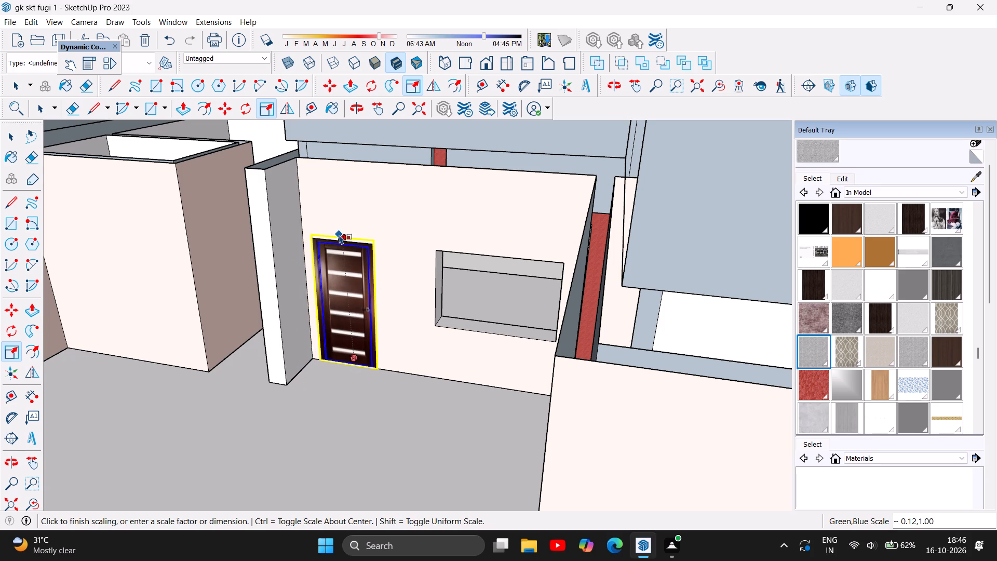
Examine the house from the side and around to the front entrance.
{"action": "scroll", "coordinate": [275, 358], "scroll_direction": "down", "scroll_amount": 15}
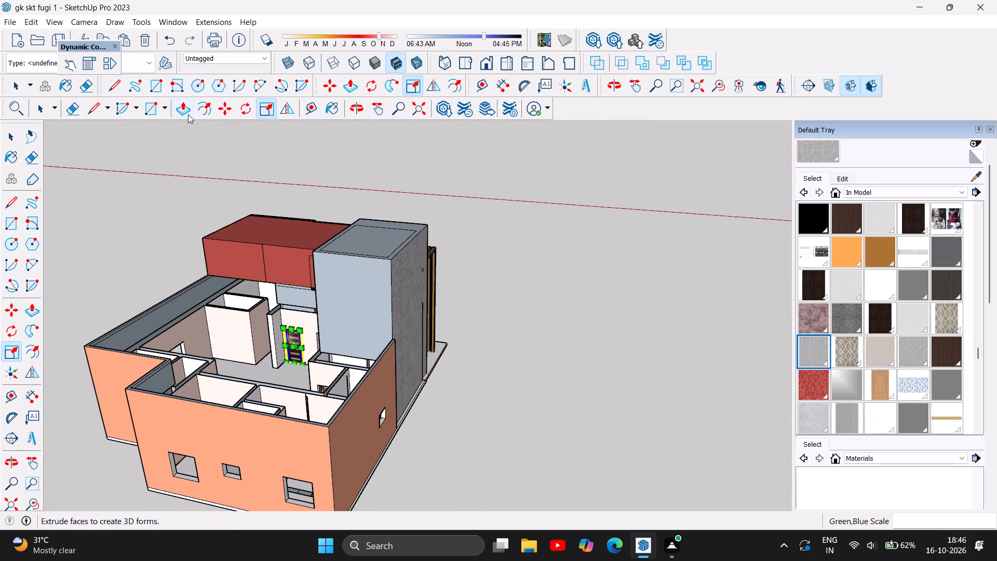
{"action": "left_click", "coordinate": [359, 109]}
{"action": "left_click_drag", "start_coordinate": [444, 249], "coordinate": [191, 244]}
{"action": "left_click", "coordinate": [191, 244]}
{"action": "left_click_drag", "start_coordinate": [564, 307], "coordinate": [500, 314]}
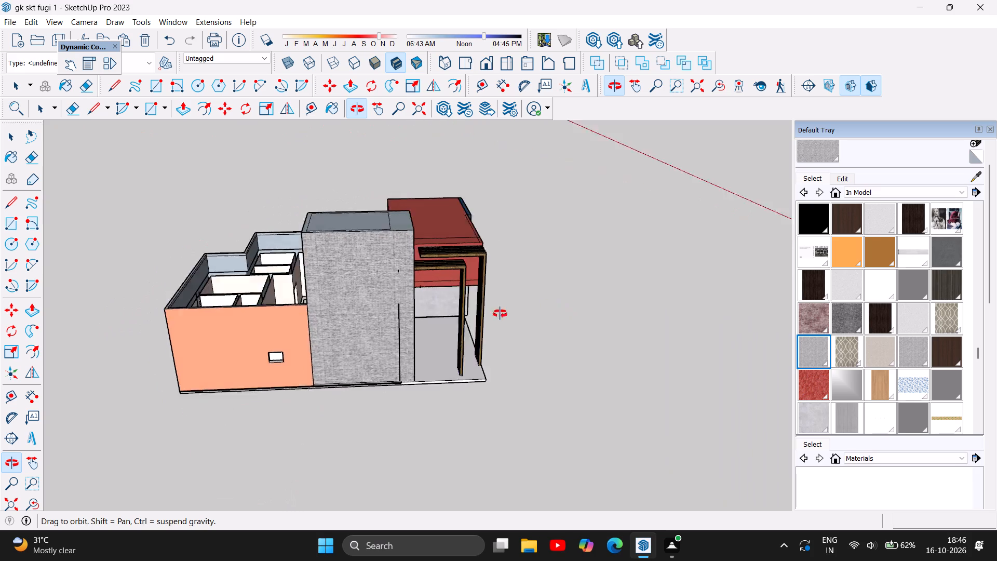
{"action": "left_click_drag", "start_coordinate": [500, 314], "coordinate": [247, 264]}
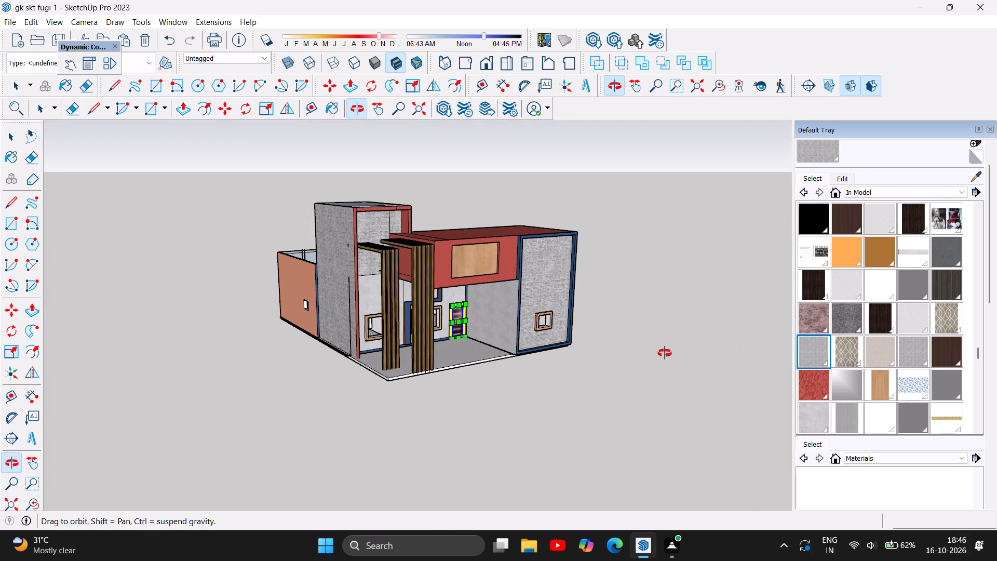
Undo the last two changes, the entrance door's depth scaling and the deletion of the flat roof face over the rear rooms.
{"action": "left_click_drag", "start_coordinate": [279, 323], "coordinate": [656, 338]}
{"action": "left_click_drag", "start_coordinate": [218, 371], "coordinate": [529, 430]}
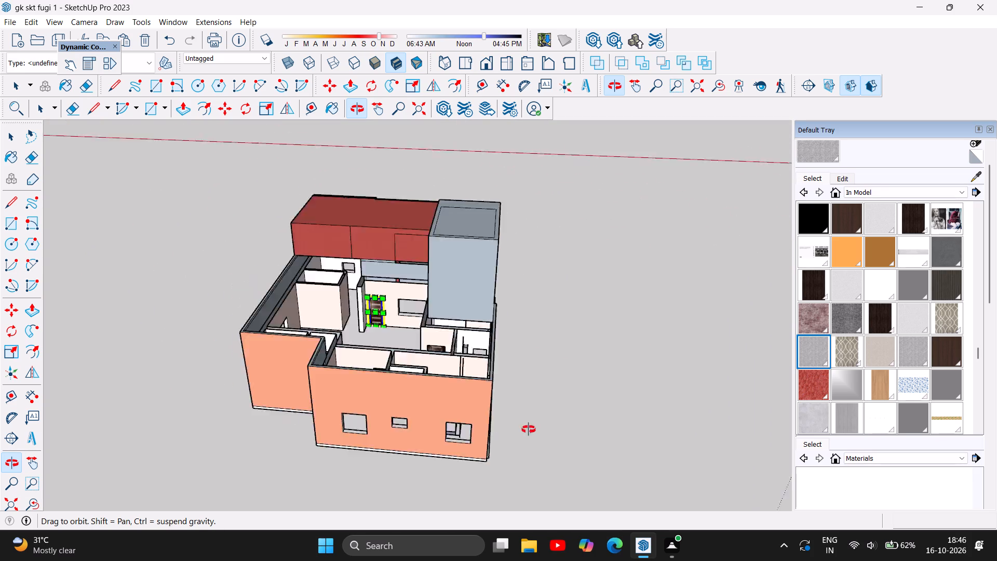
{"action": "left_click_drag", "start_coordinate": [529, 430], "coordinate": [514, 447]}
{"action": "left_click", "coordinate": [666, 345]}
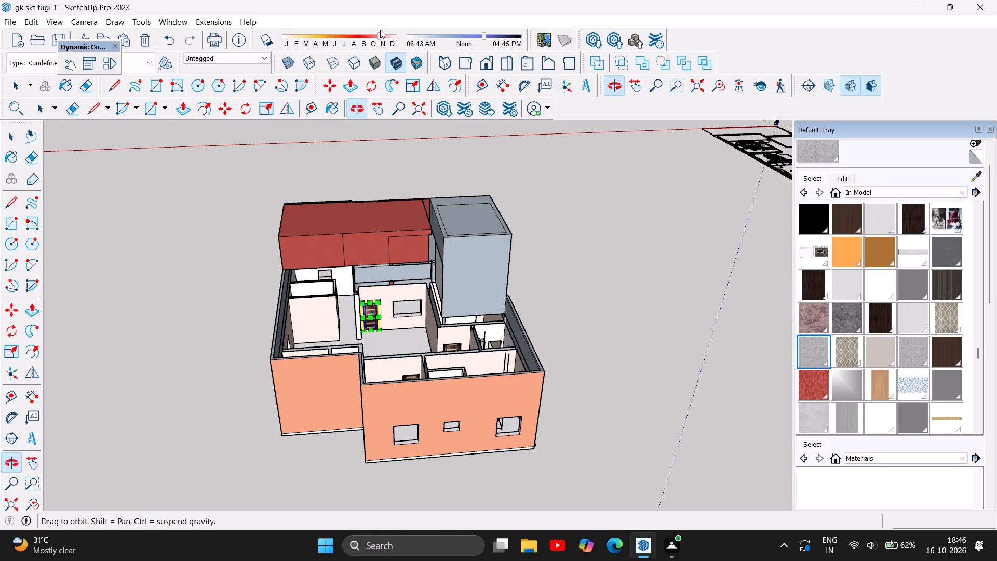
{"action": "left_click", "coordinate": [12, 138]}
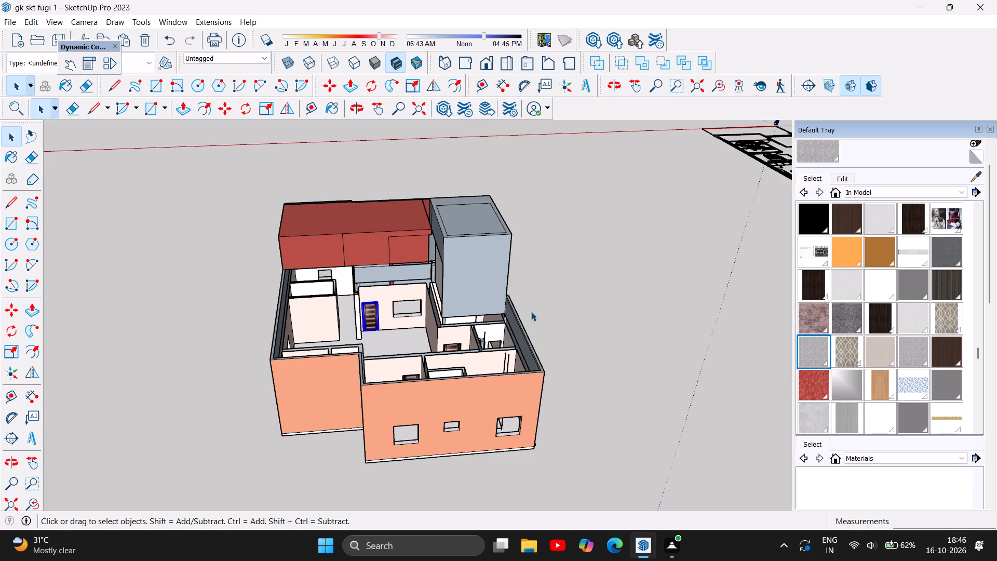
{"action": "key", "text": "ctrl+z"}
{"action": "key", "text": "ctrl+z"}
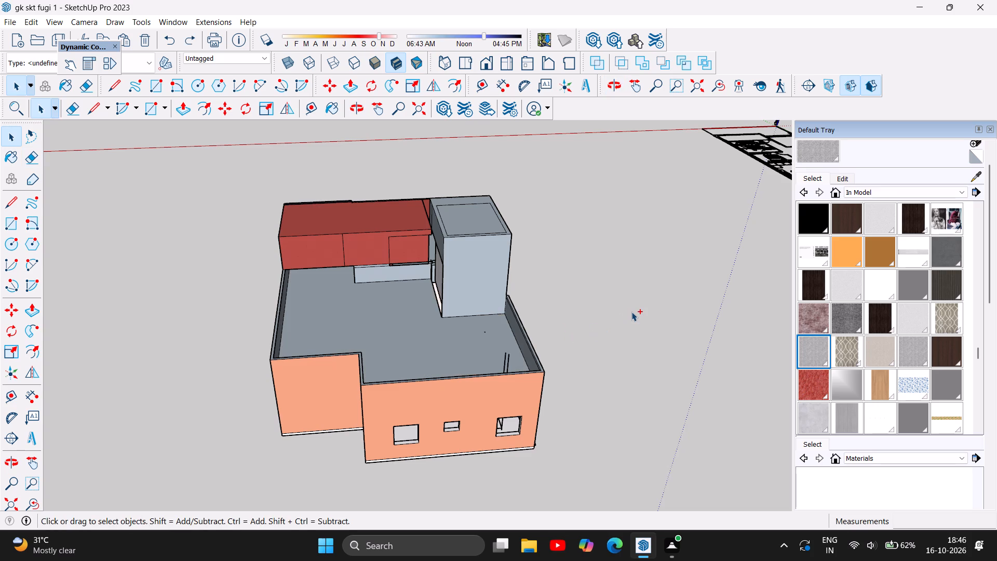
Delete the two short stray lines on the flat roof near the rear parapet corner.
{"action": "scroll", "coordinate": [511, 357], "scroll_direction": "up", "scroll_amount": 3}
{"action": "scroll", "coordinate": [433, 259], "scroll_direction": "up", "scroll_amount": 4}
{"action": "scroll", "coordinate": [505, 379], "scroll_direction": "up", "scroll_amount": 5}
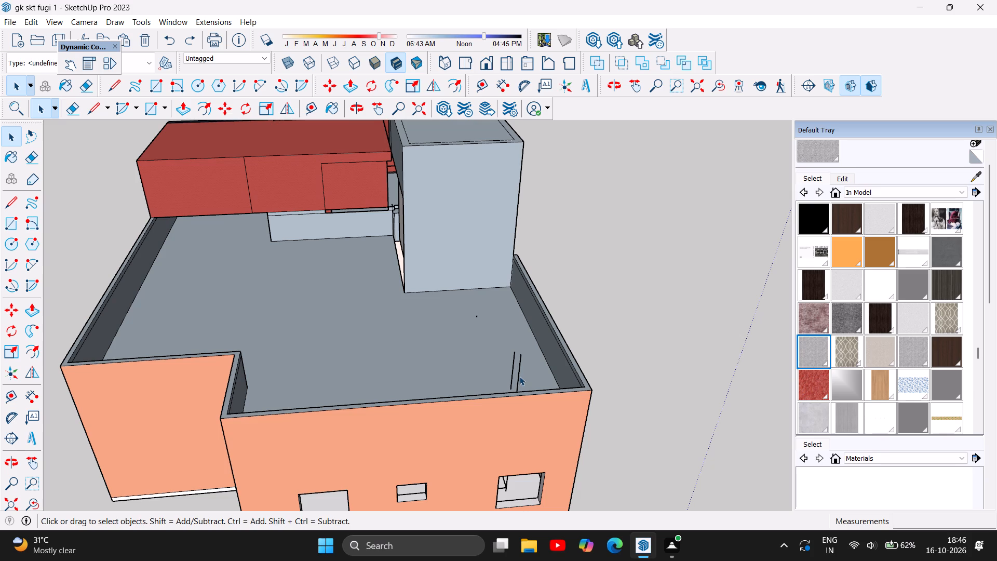
{"action": "left_click", "coordinate": [518, 375]}
{"action": "key", "text": "Delete"}
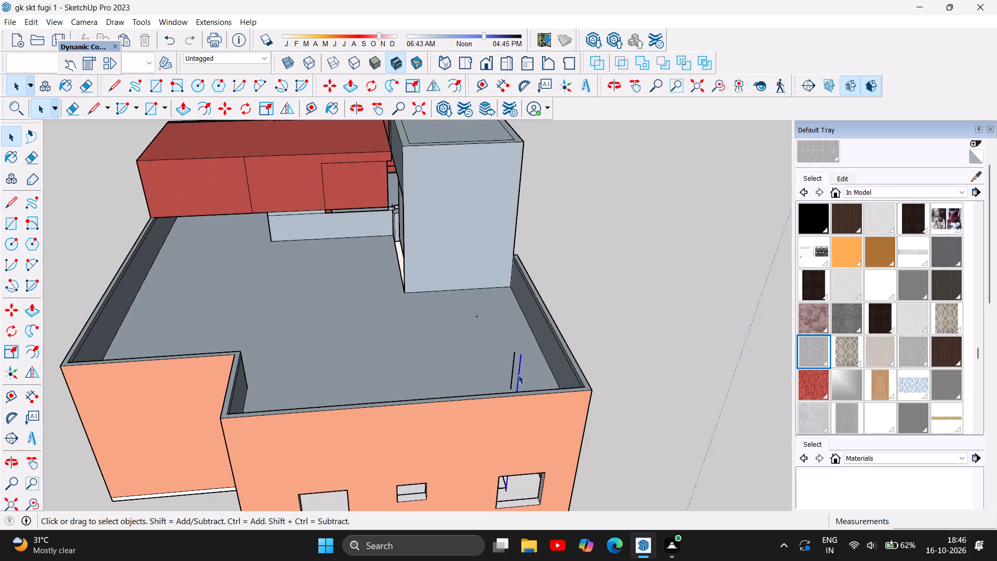
{"action": "double_click", "coordinate": [513, 375]}
{"action": "key", "text": "Delete"}
Draw a 14' 3" by 9" rectangle over the open gap in the flat roof along the foot of the tower's white wall.
{"action": "left_click", "coordinate": [358, 113]}
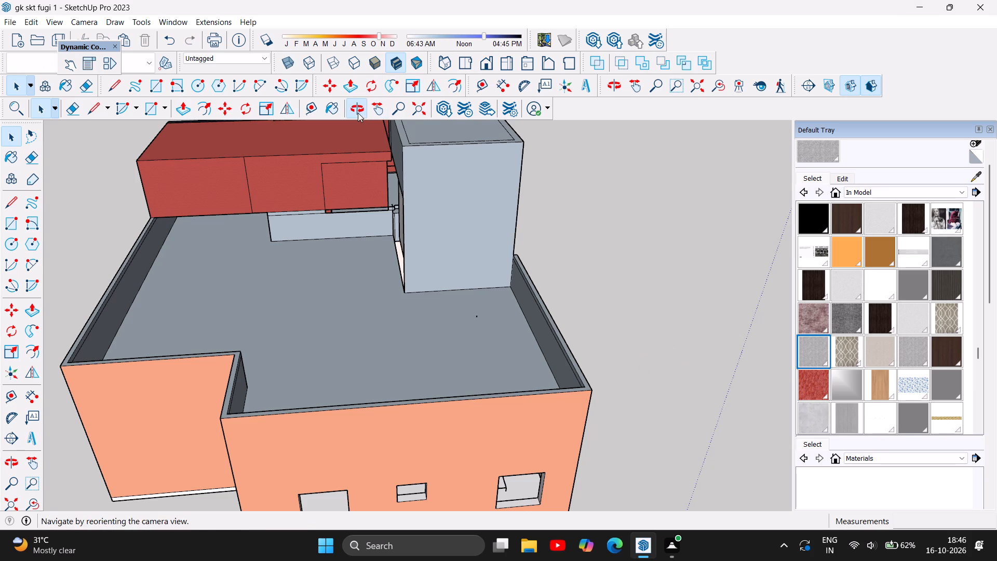
{"action": "left_click_drag", "start_coordinate": [341, 272], "coordinate": [571, 274]}
{"action": "left_click_drag", "start_coordinate": [306, 257], "coordinate": [453, 245]}
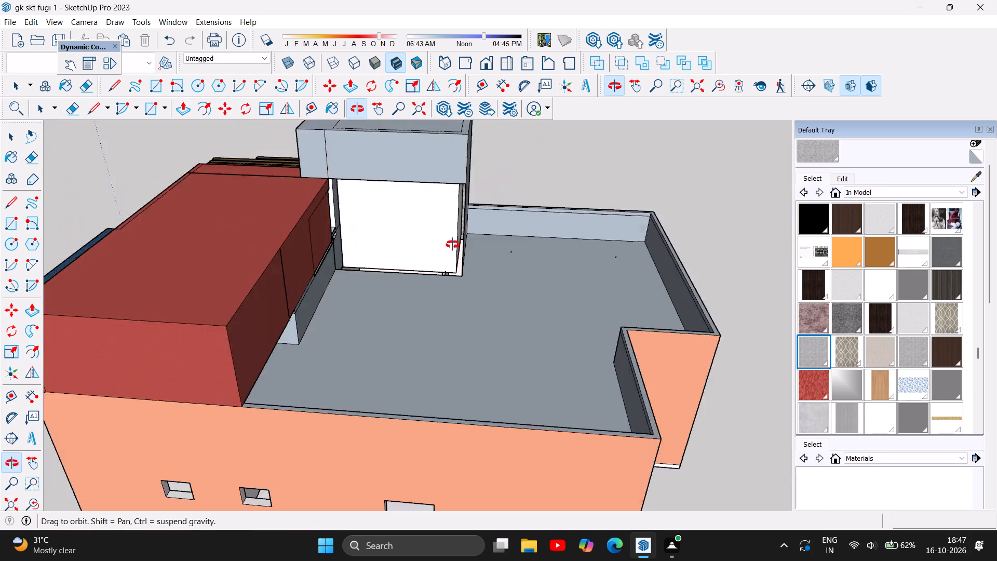
{"action": "left_click_drag", "start_coordinate": [453, 245], "coordinate": [429, 336]}
{"action": "scroll", "coordinate": [422, 249], "scroll_direction": "up", "scroll_amount": 2}
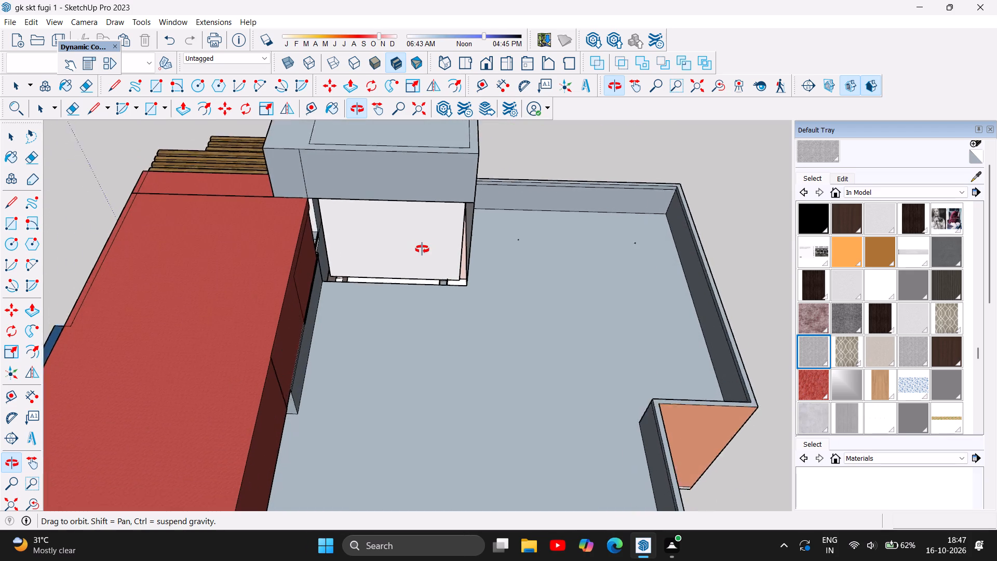
{"action": "scroll", "coordinate": [422, 249], "scroll_direction": "up", "scroll_amount": 7}
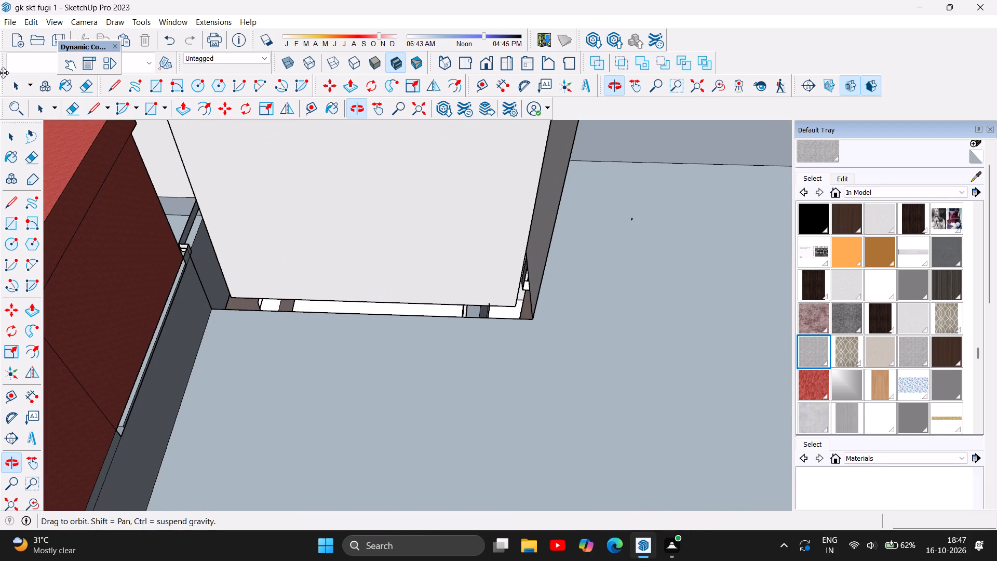
{"action": "left_click", "coordinate": [149, 101]}
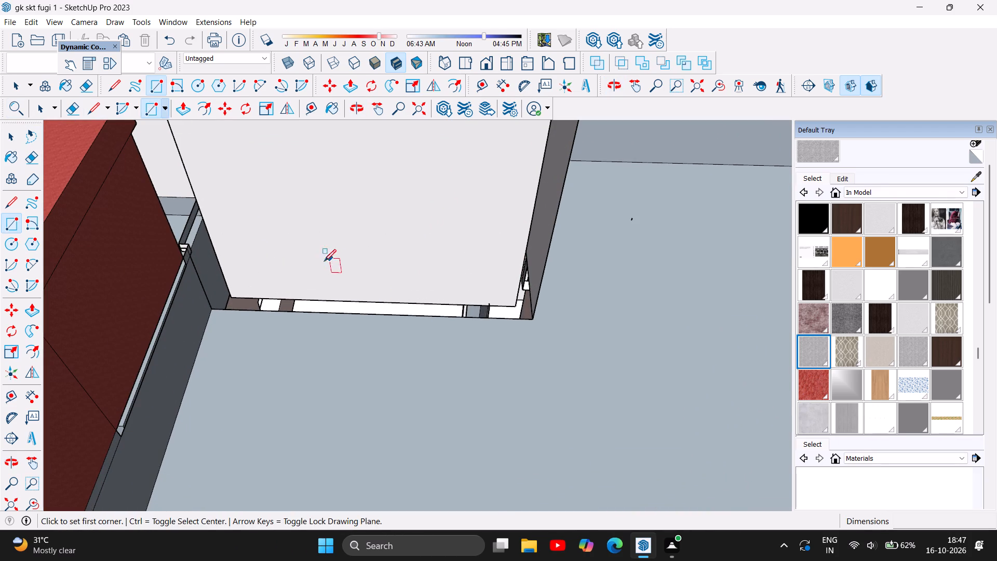
{"action": "left_click", "coordinate": [232, 299]}
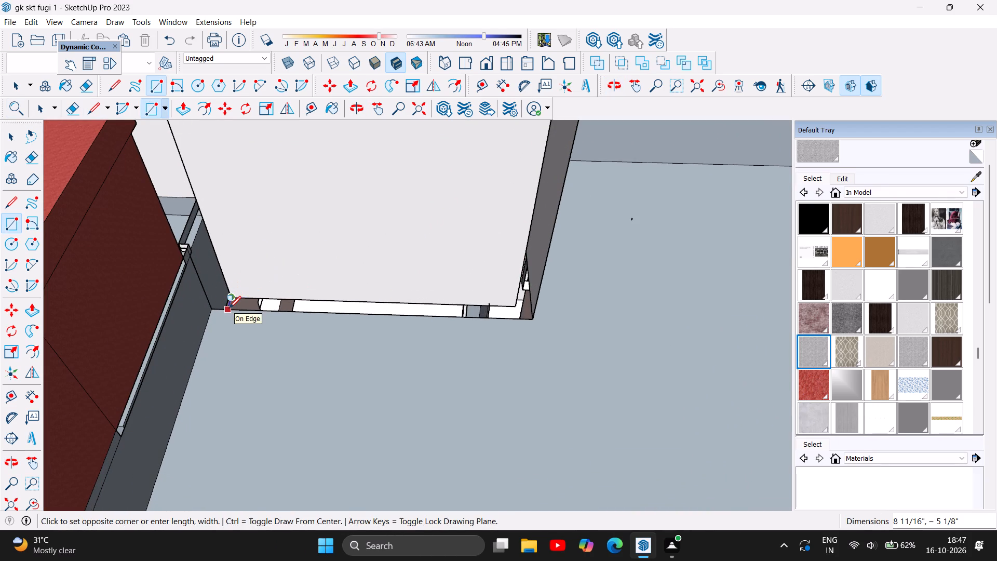
{"action": "left_click", "coordinate": [229, 308]}
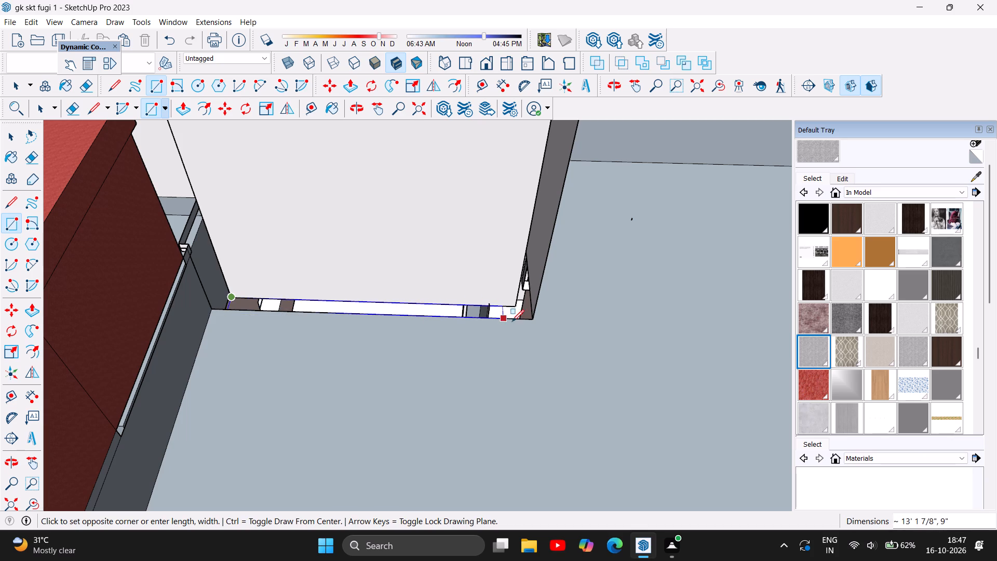
{"action": "left_click", "coordinate": [532, 323]}
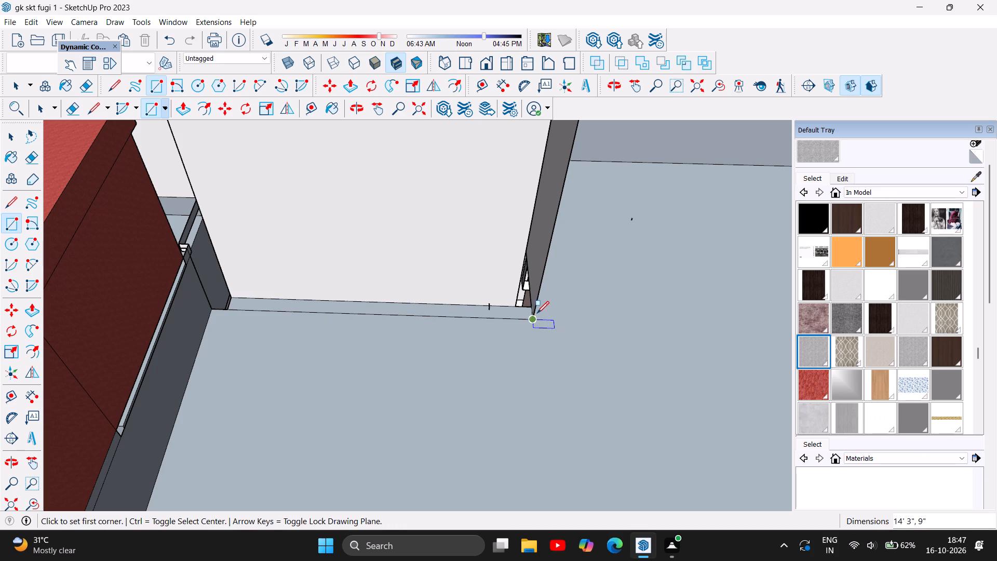
Push/Pull the tower's recessed white wall face and the adjoining narrow end face 9" each to close the gaps beside the flat roof.
{"action": "scroll", "coordinate": [429, 366], "scroll_direction": "down", "scroll_amount": 5}
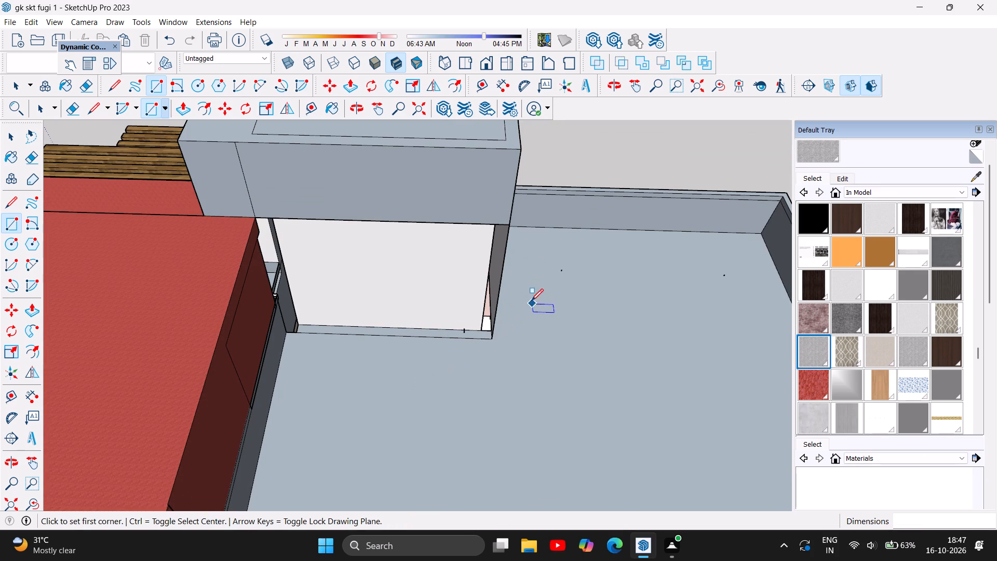
{"action": "scroll", "coordinate": [508, 229], "scroll_direction": "up", "scroll_amount": 5}
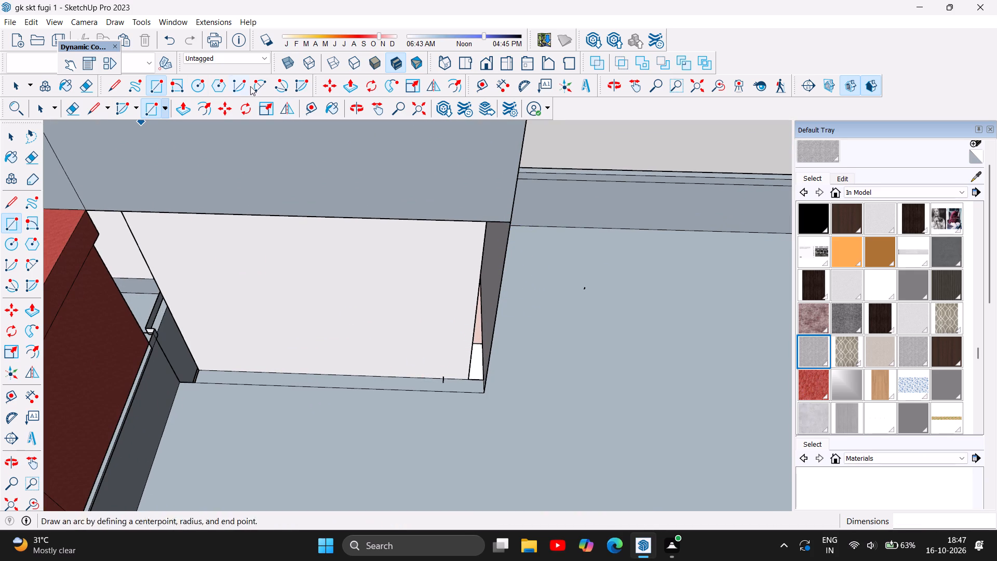
{"action": "left_click", "coordinate": [175, 110]}
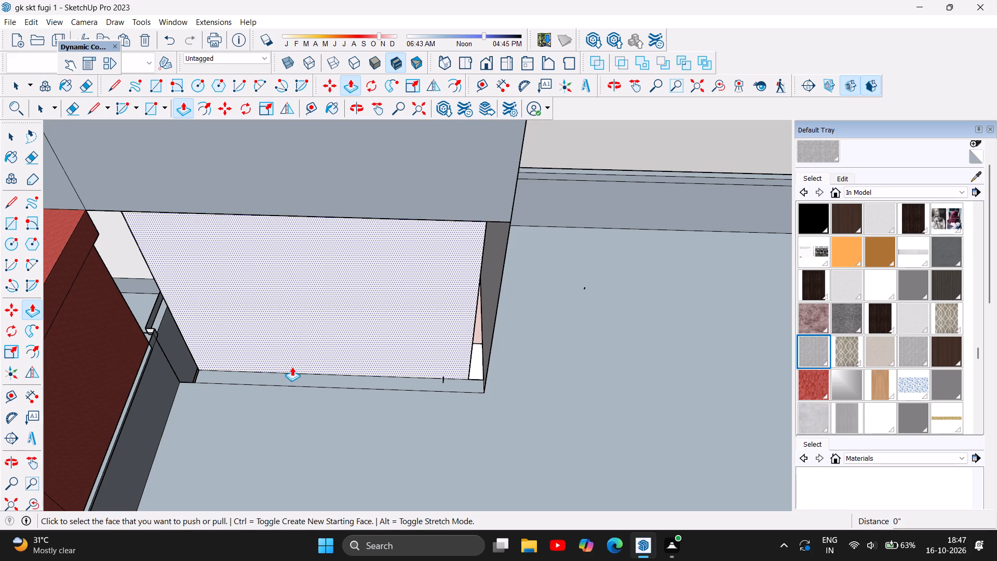
{"action": "left_click", "coordinate": [300, 370]}
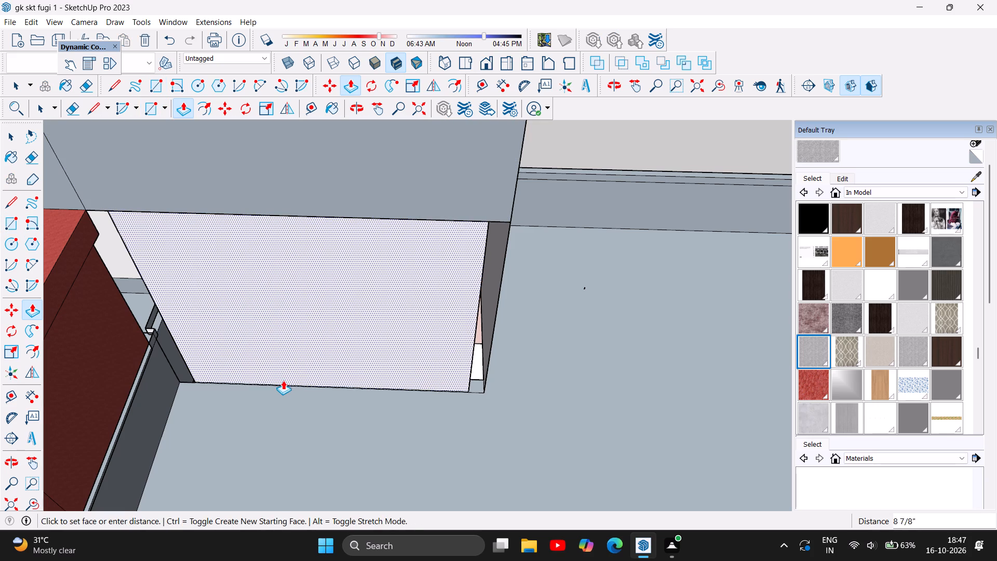
{"action": "double_click", "coordinate": [282, 383]}
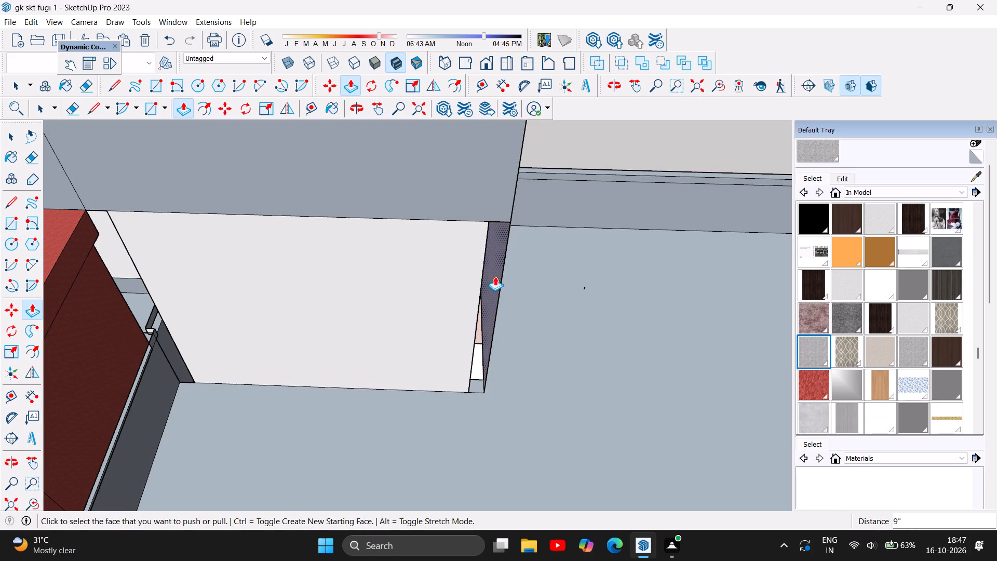
{"action": "left_click", "coordinate": [495, 276]}
{"action": "left_click", "coordinate": [468, 277]}
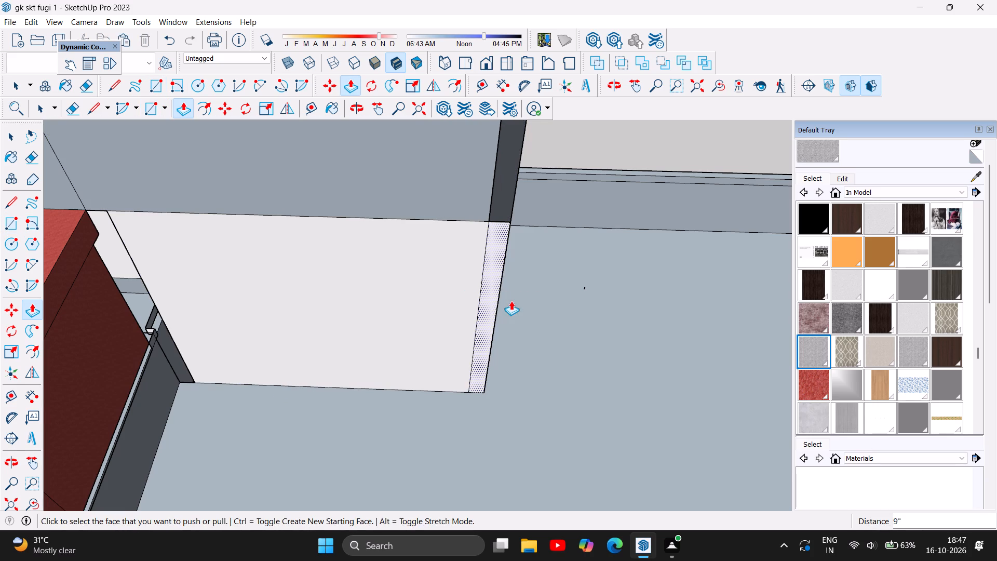
Push/Pull the faces of the open slot at the tower's upper corner by 9" and about 8 7/8" to fill it.
{"action": "scroll", "coordinate": [415, 362], "scroll_direction": "down", "scroll_amount": 10}
{"action": "scroll", "coordinate": [484, 246], "scroll_direction": "up", "scroll_amount": 3}
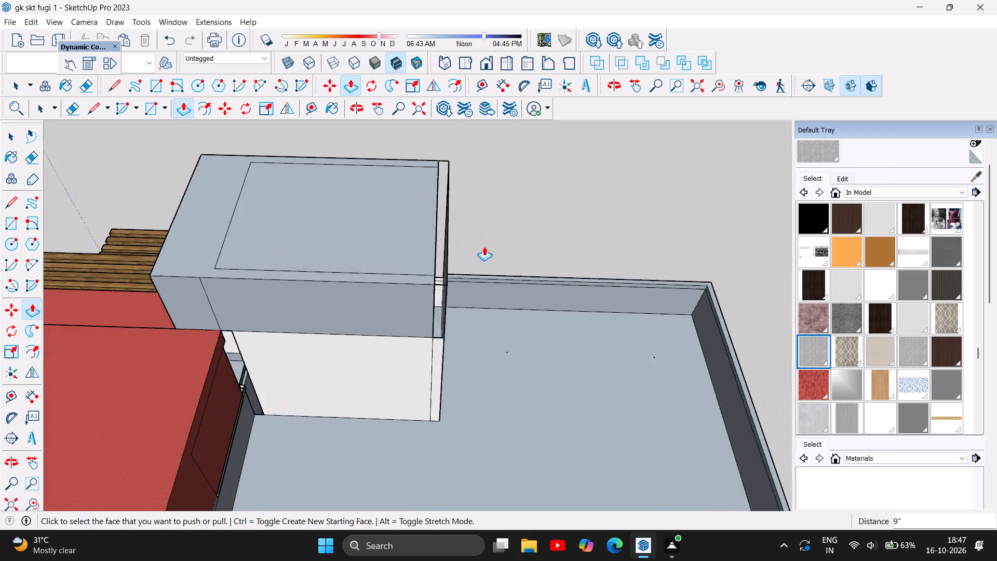
{"action": "scroll", "coordinate": [484, 246], "scroll_direction": "up", "scroll_amount": 2}
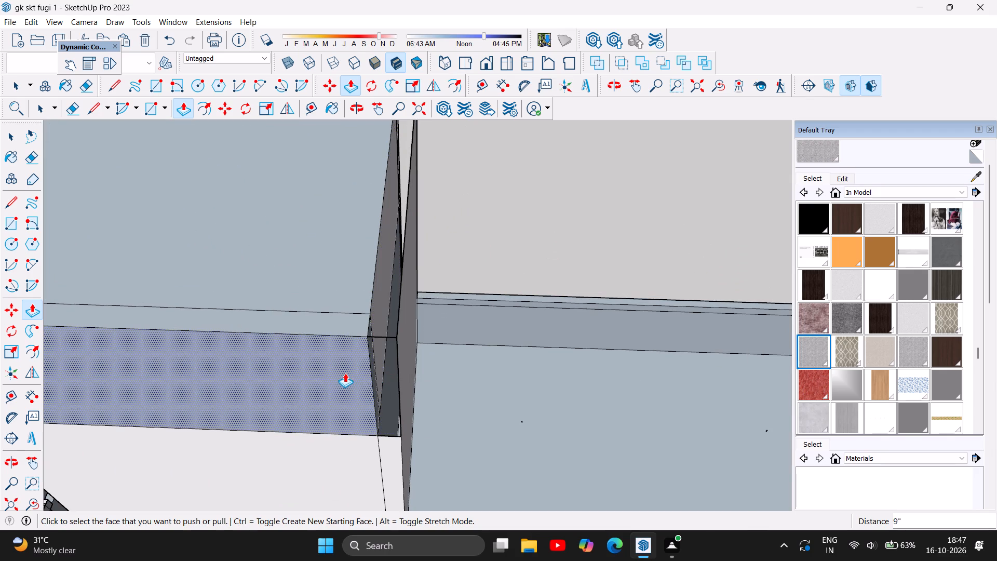
{"action": "scroll", "coordinate": [388, 336], "scroll_direction": "up", "scroll_amount": 3}
{"action": "left_click", "coordinate": [374, 320]}
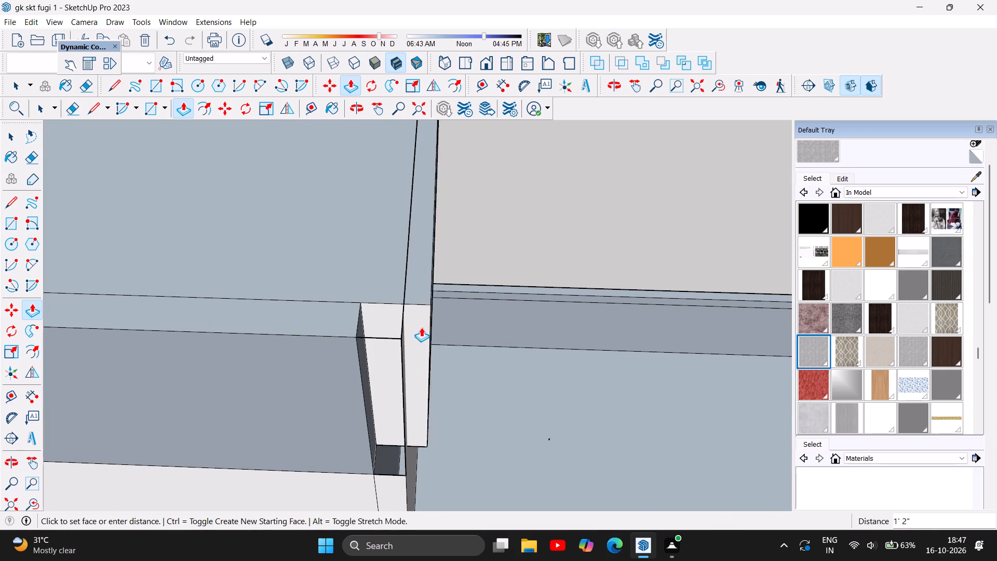
{"action": "left_click", "coordinate": [405, 327]}
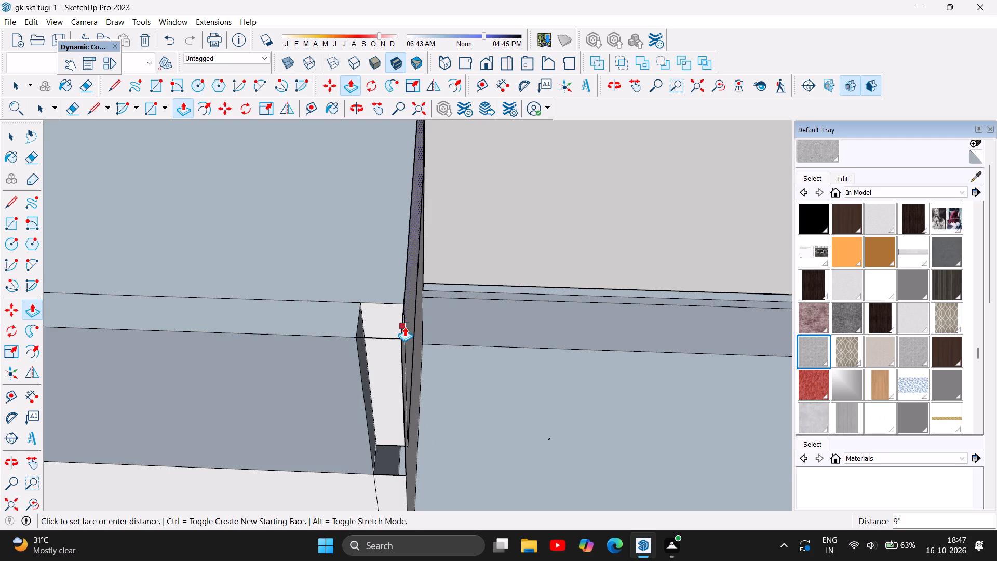
{"action": "left_click", "coordinate": [362, 353]}
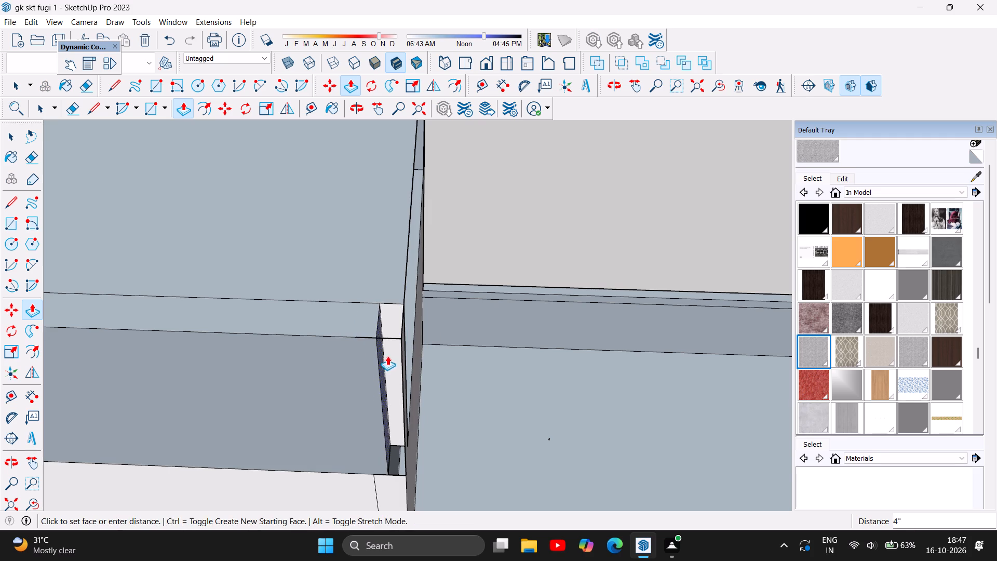
{"action": "left_click", "coordinate": [403, 354]}
Pull the dark red side face below the red roof's edge outward about 11 15/16" toward the tower's white wall.
{"action": "scroll", "coordinate": [425, 358], "scroll_direction": "down", "scroll_amount": 4}
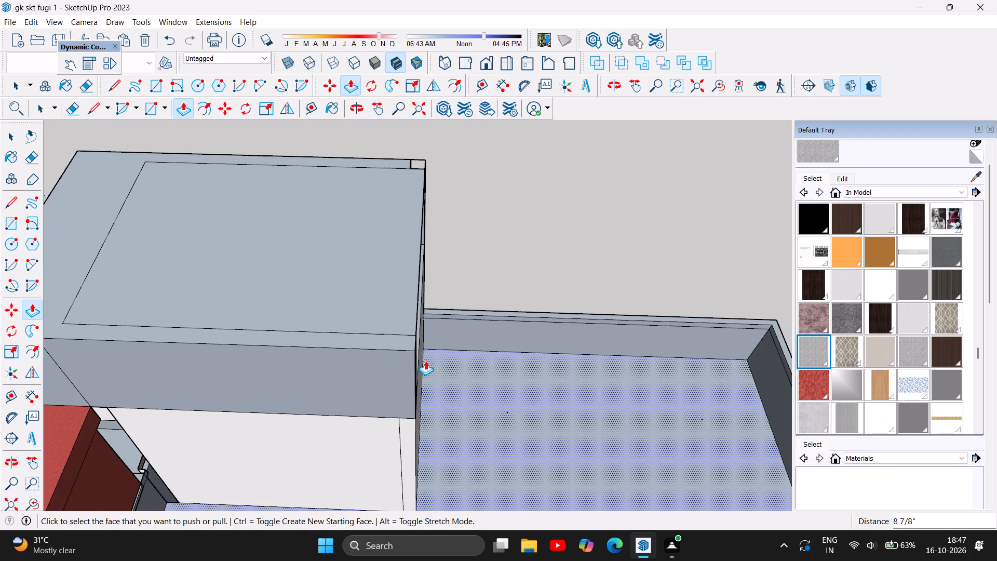
{"action": "scroll", "coordinate": [436, 357], "scroll_direction": "down", "scroll_amount": 5}
{"action": "scroll", "coordinate": [403, 274], "scroll_direction": "down", "scroll_amount": 4}
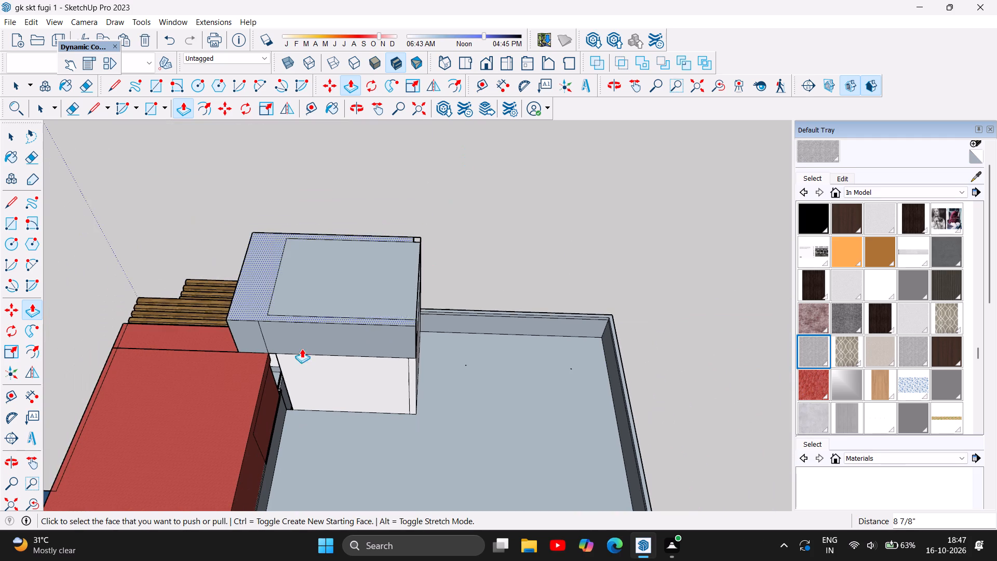
{"action": "scroll", "coordinate": [279, 380], "scroll_direction": "up", "scroll_amount": 17}
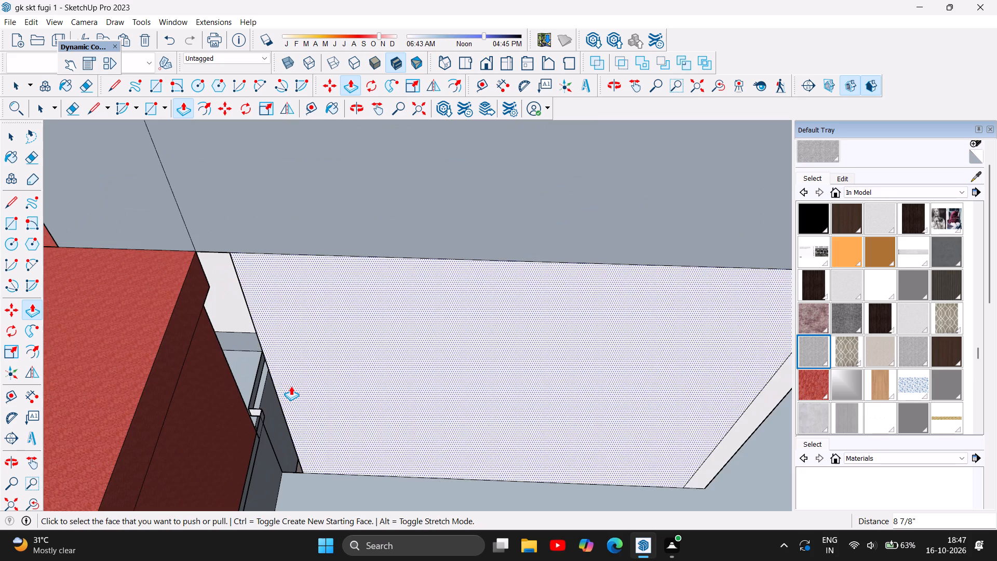
{"action": "scroll", "coordinate": [254, 376], "scroll_direction": "up", "scroll_amount": 3}
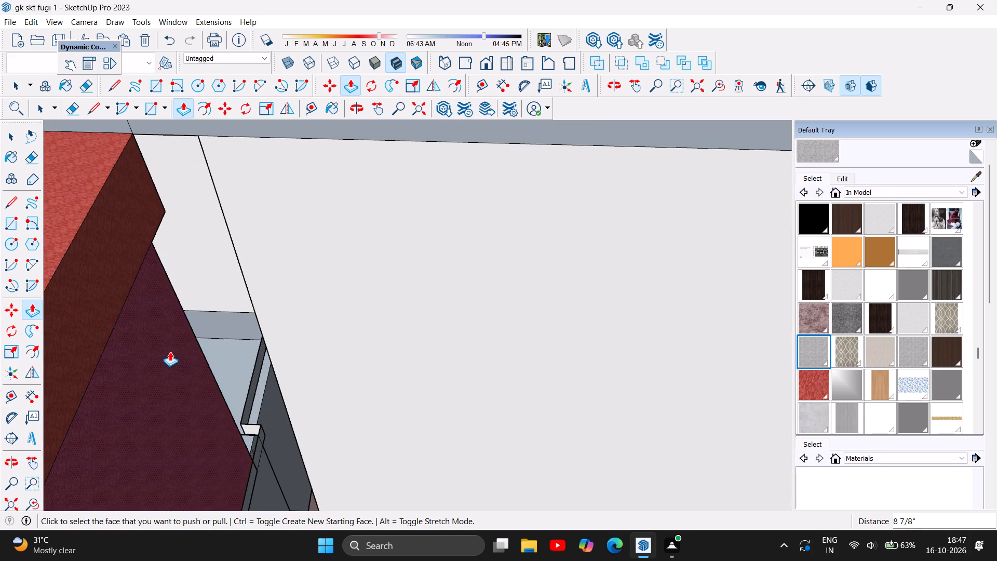
{"action": "left_click", "coordinate": [163, 357]}
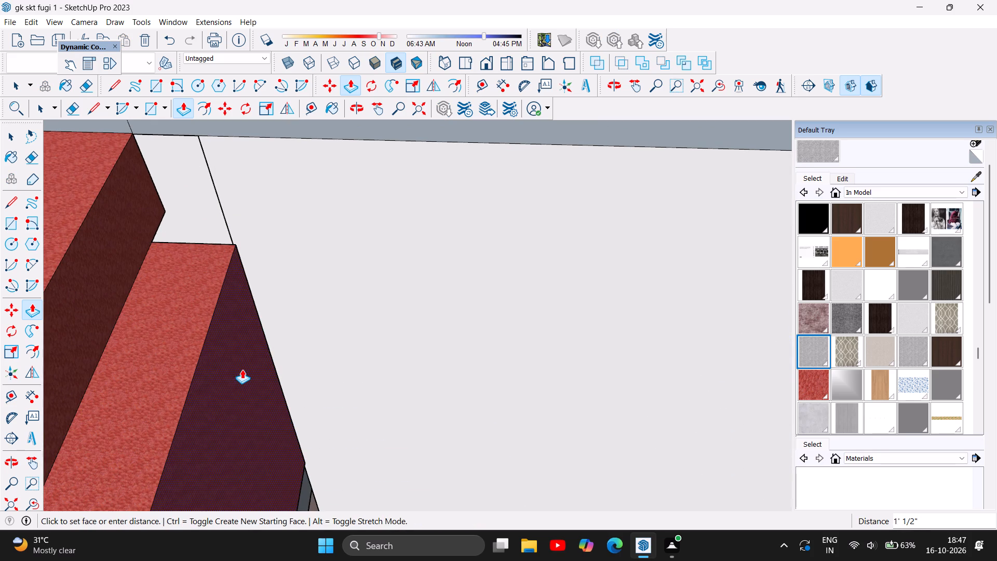
{"action": "left_click", "coordinate": [239, 364]}
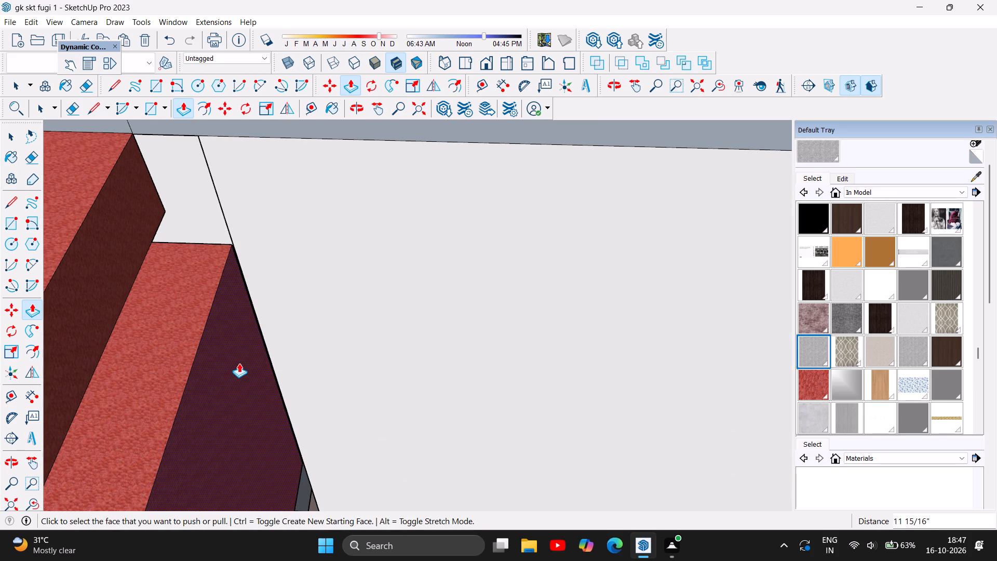
{"action": "scroll", "coordinate": [299, 286], "scroll_direction": "down", "scroll_amount": 5}
{"action": "scroll", "coordinate": [325, 252], "scroll_direction": "down", "scroll_amount": 14}
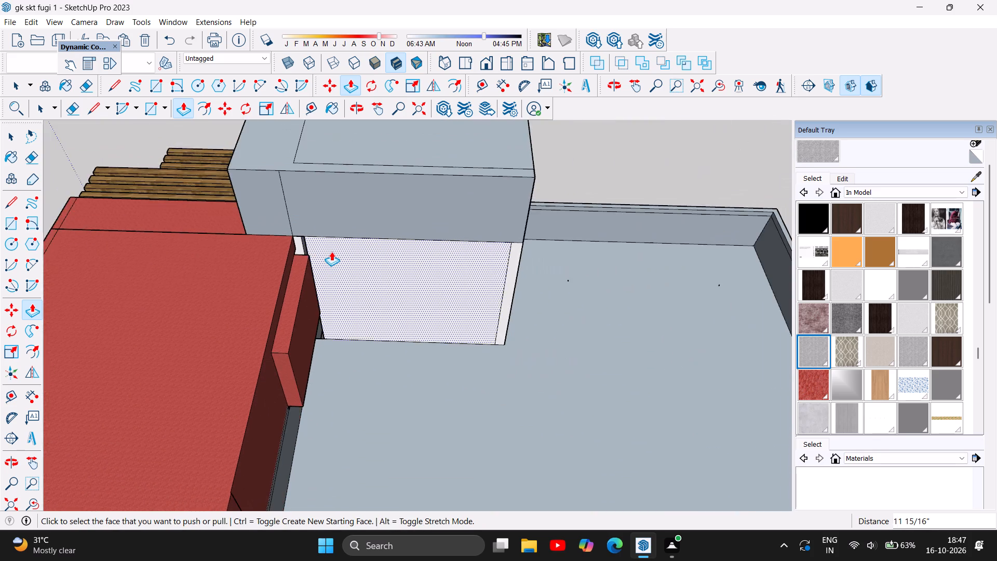
Push/Pull the narrow grey face in the gap beside the red upper volume by 10 1/2".
{"action": "scroll", "coordinate": [330, 335], "scroll_direction": "down", "scroll_amount": 8}
{"action": "scroll", "coordinate": [314, 403], "scroll_direction": "up", "scroll_amount": 2}
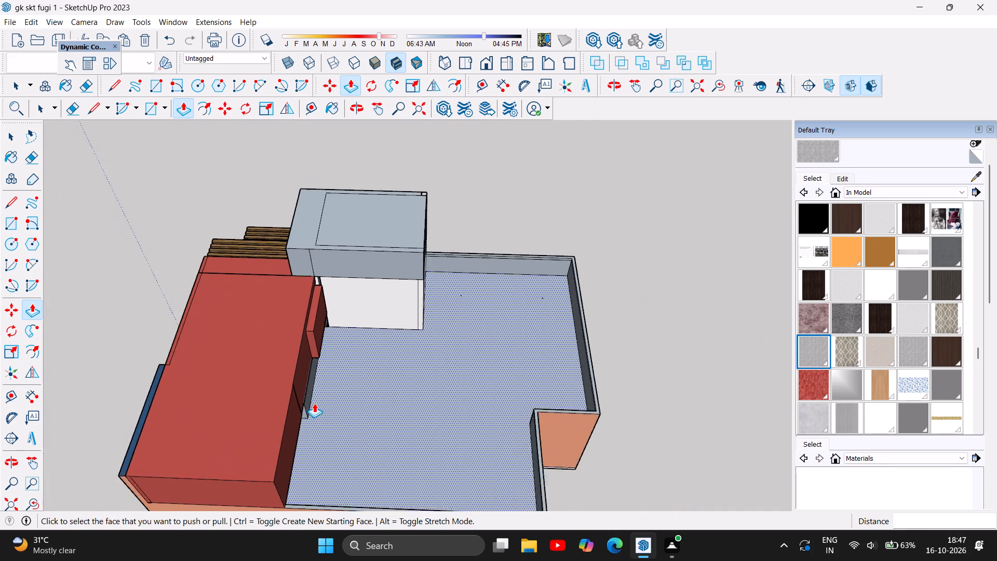
{"action": "scroll", "coordinate": [314, 403], "scroll_direction": "up", "scroll_amount": 4}
{"action": "scroll", "coordinate": [297, 453], "scroll_direction": "up", "scroll_amount": 6}
{"action": "scroll", "coordinate": [309, 404], "scroll_direction": "up", "scroll_amount": 2}
{"action": "left_click", "coordinate": [311, 345]}
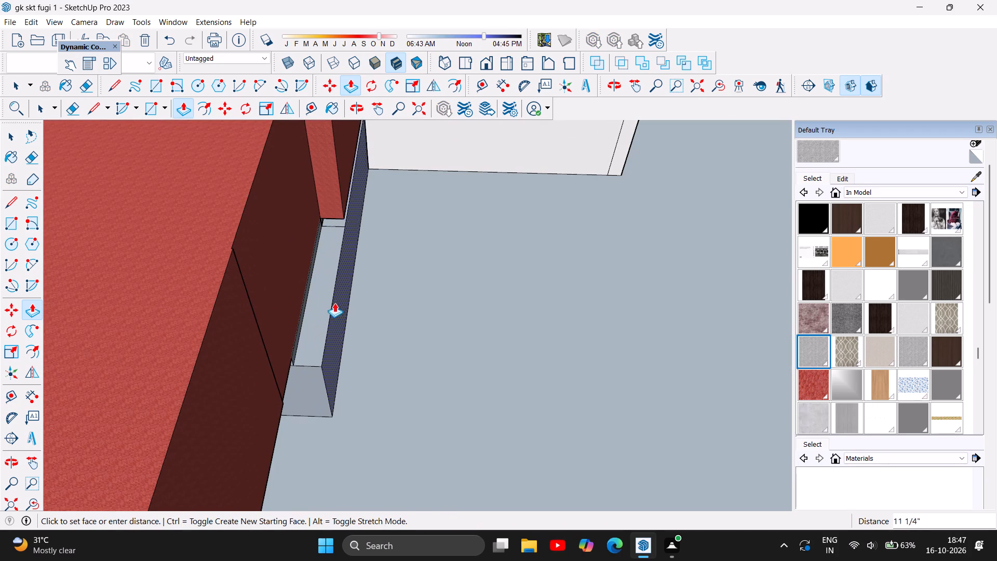
{"action": "left_click", "coordinate": [334, 300]}
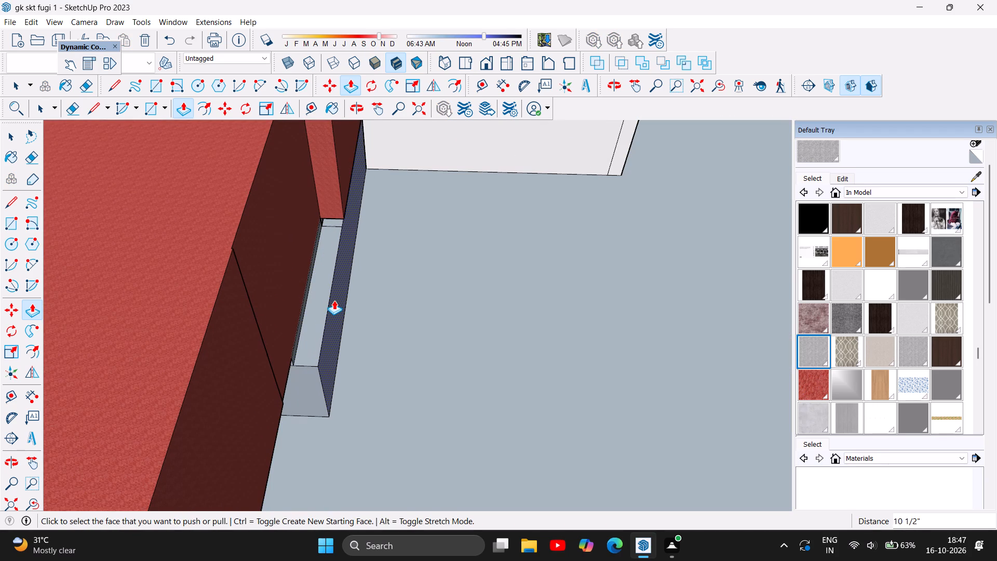
Push/Pull the dark red side face by about 3/8" and the narrow grey ledge beside it by about 5 3/8".
{"action": "left_click", "coordinate": [275, 271]}
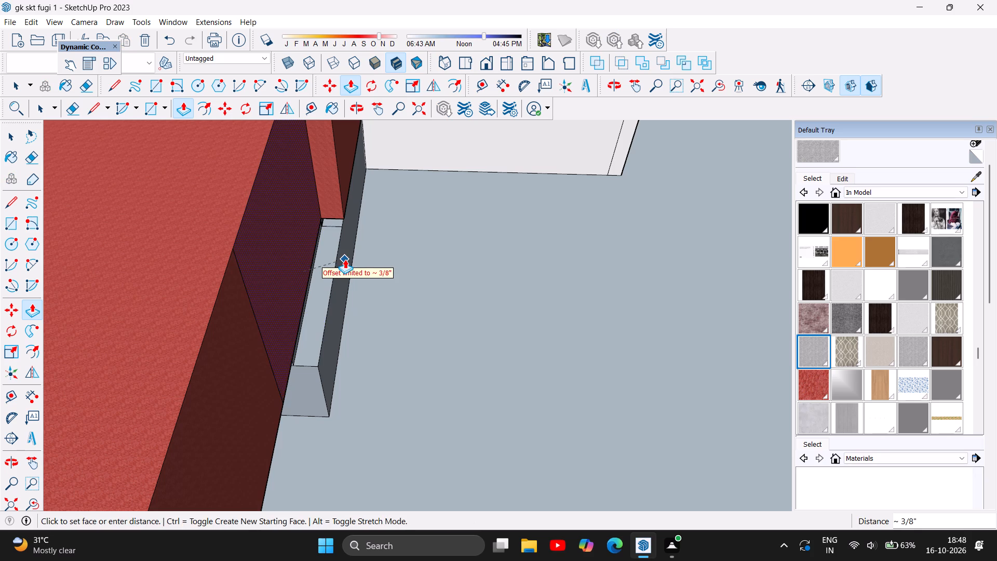
{"action": "left_click", "coordinate": [345, 259]}
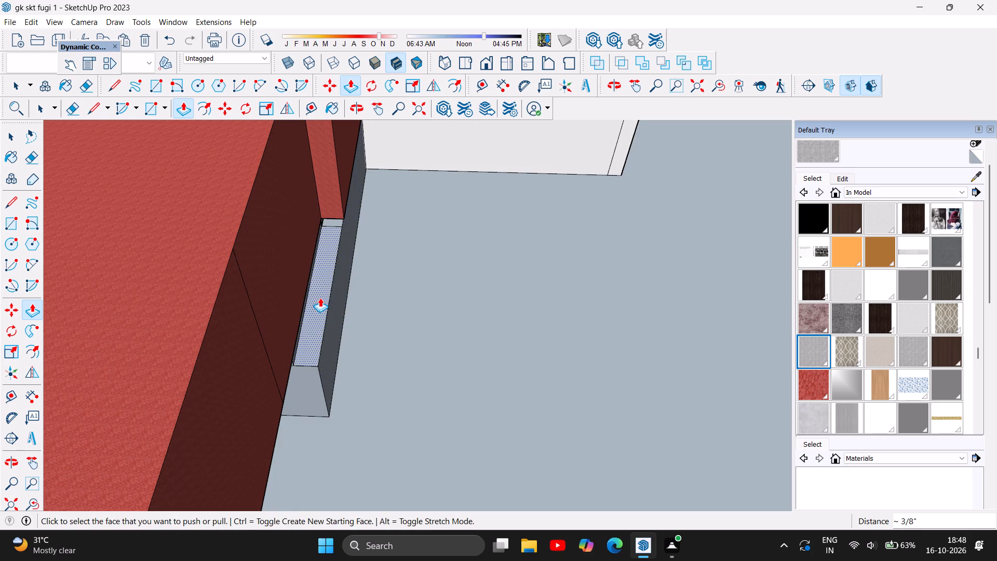
{"action": "left_click", "coordinate": [320, 298]}
{"action": "left_click", "coordinate": [297, 220]}
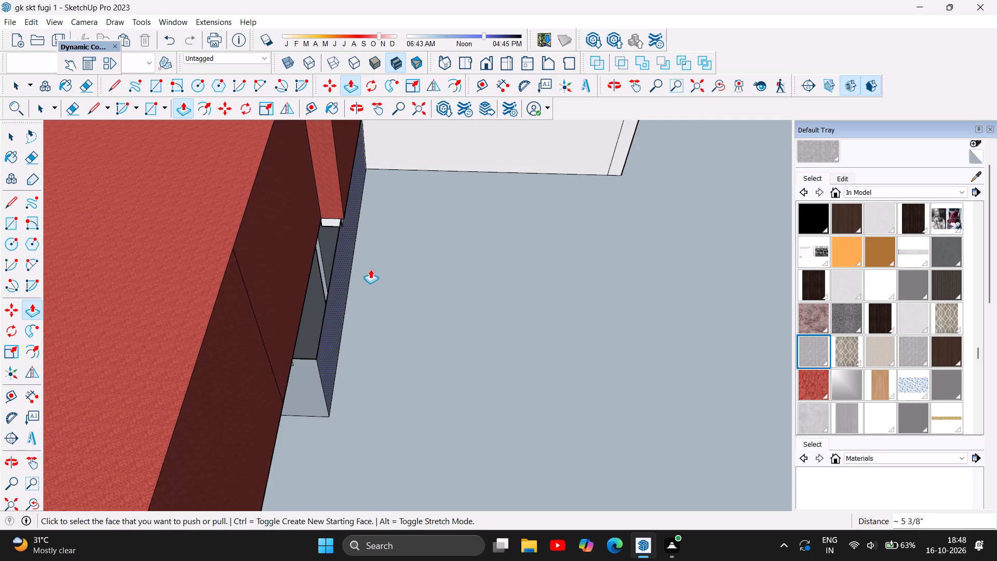
Extend the end face of the red block beside the red roof by 7' 3 1/4" along the gap.
{"action": "scroll", "coordinate": [373, 315], "scroll_direction": "up", "scroll_amount": 1}
{"action": "scroll", "coordinate": [376, 322], "scroll_direction": "down", "scroll_amount": 11}
{"action": "scroll", "coordinate": [385, 337], "scroll_direction": "up", "scroll_amount": 1}
{"action": "scroll", "coordinate": [385, 337], "scroll_direction": "down", "scroll_amount": 7}
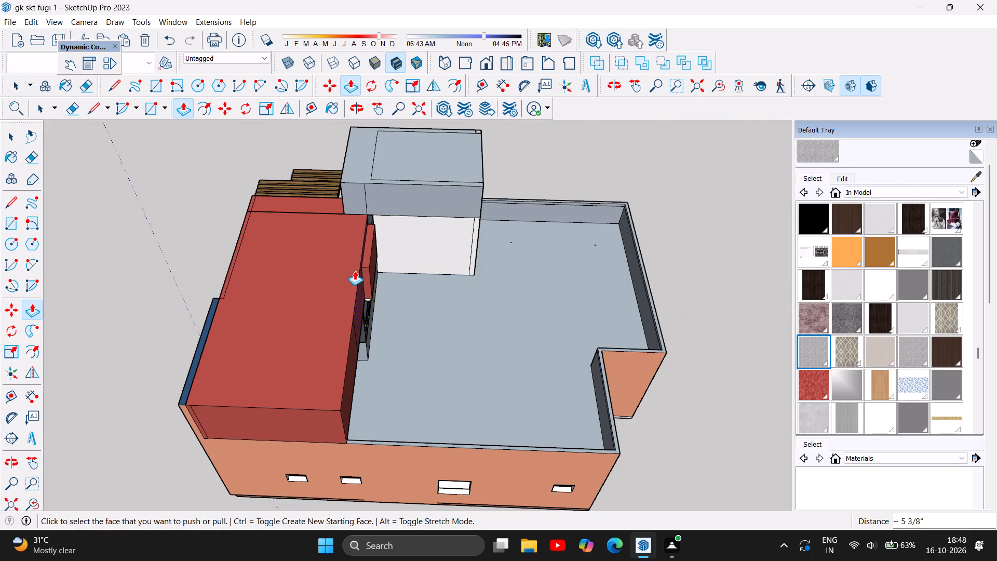
{"action": "scroll", "coordinate": [367, 274], "scroll_direction": "up", "scroll_amount": 11}
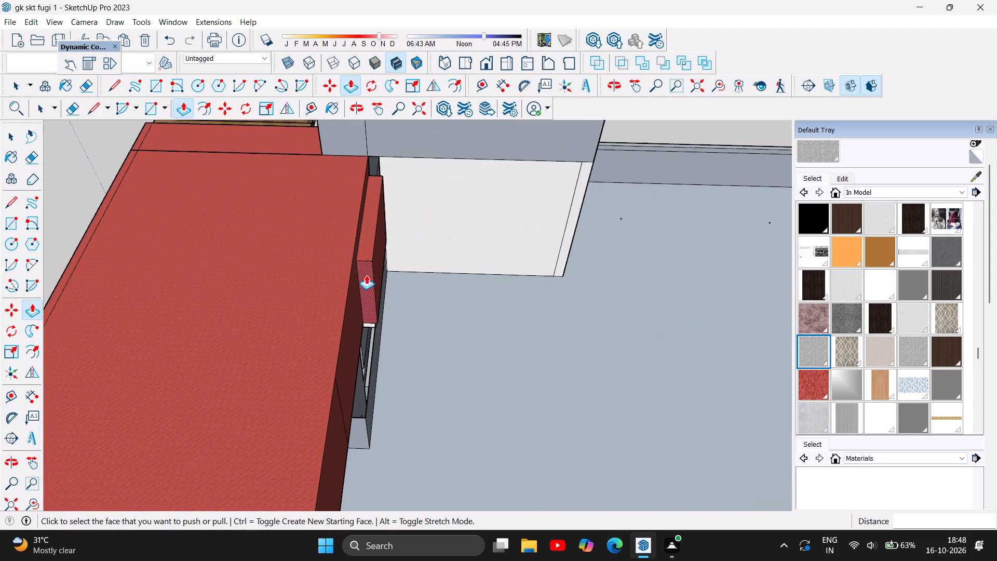
{"action": "scroll", "coordinate": [366, 275], "scroll_direction": "up", "scroll_amount": 1}
{"action": "left_click", "coordinate": [368, 286]}
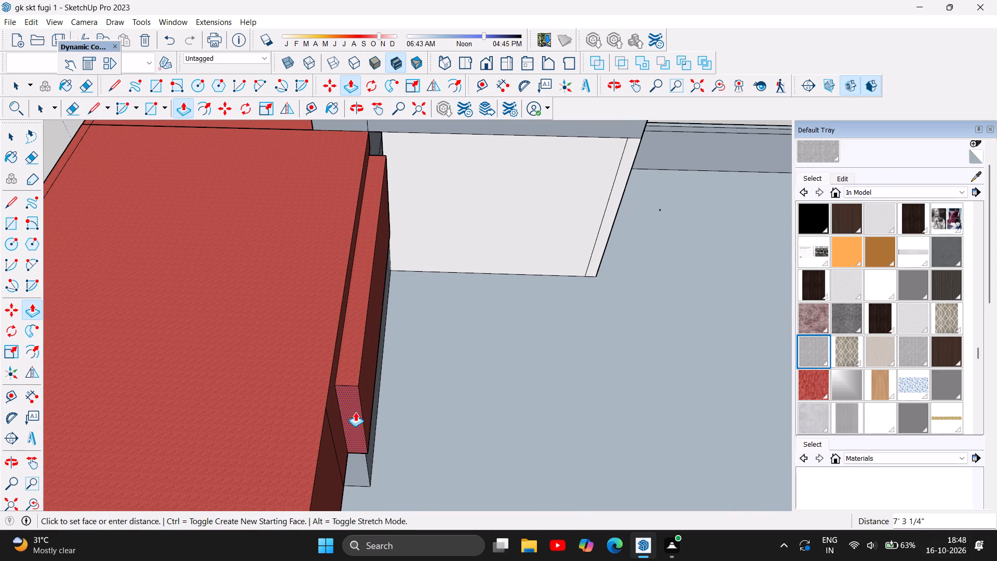
{"action": "left_click", "coordinate": [355, 412]}
Paint the tower's white lower wall, its upper front faces and its roof border with the grey woven-texture material.
{"action": "scroll", "coordinate": [551, 289], "scroll_direction": "down", "scroll_amount": 10}
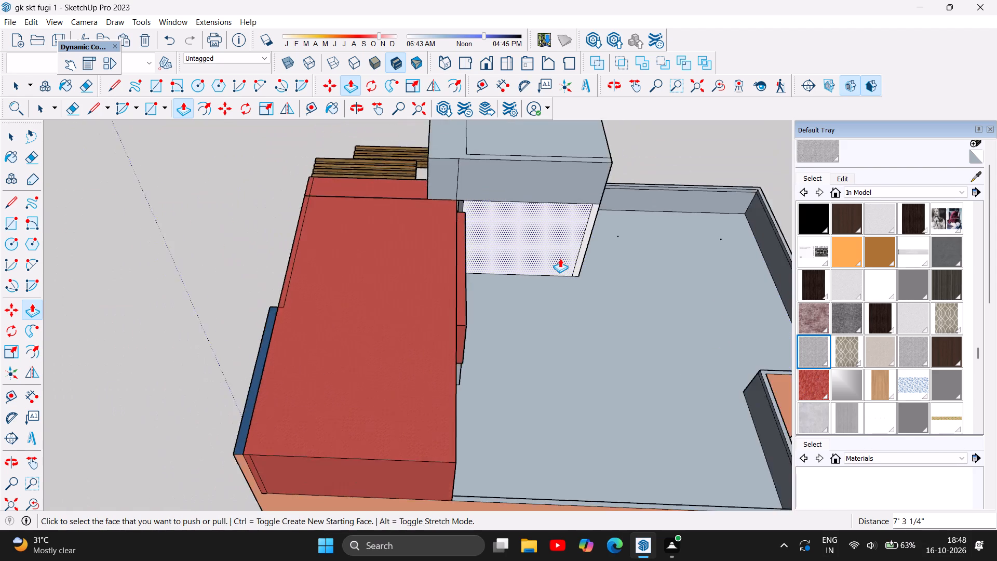
{"action": "scroll", "coordinate": [560, 258], "scroll_direction": "down", "scroll_amount": 13}
{"action": "scroll", "coordinate": [605, 214], "scroll_direction": "up", "scroll_amount": 6}
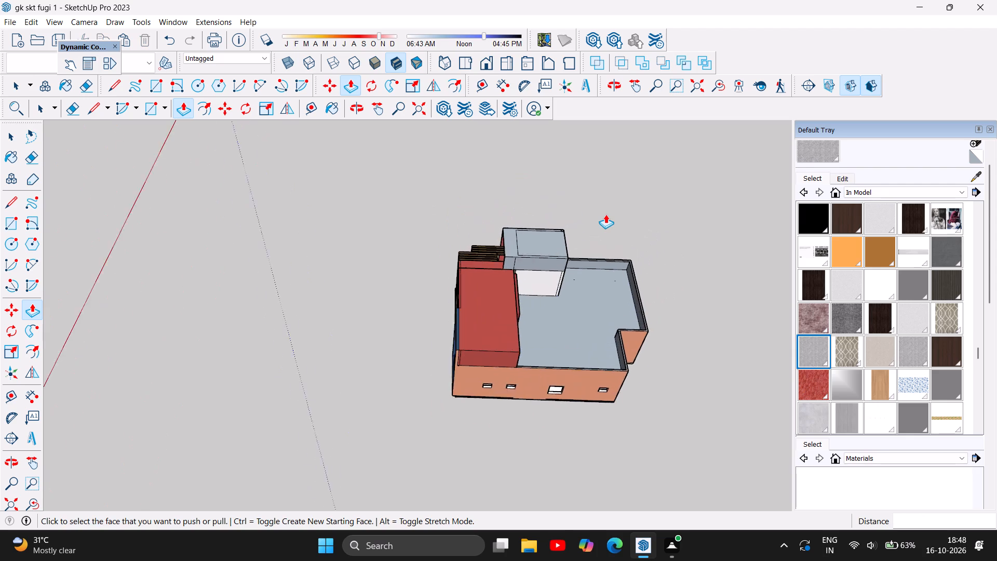
{"action": "left_click", "coordinate": [817, 355]}
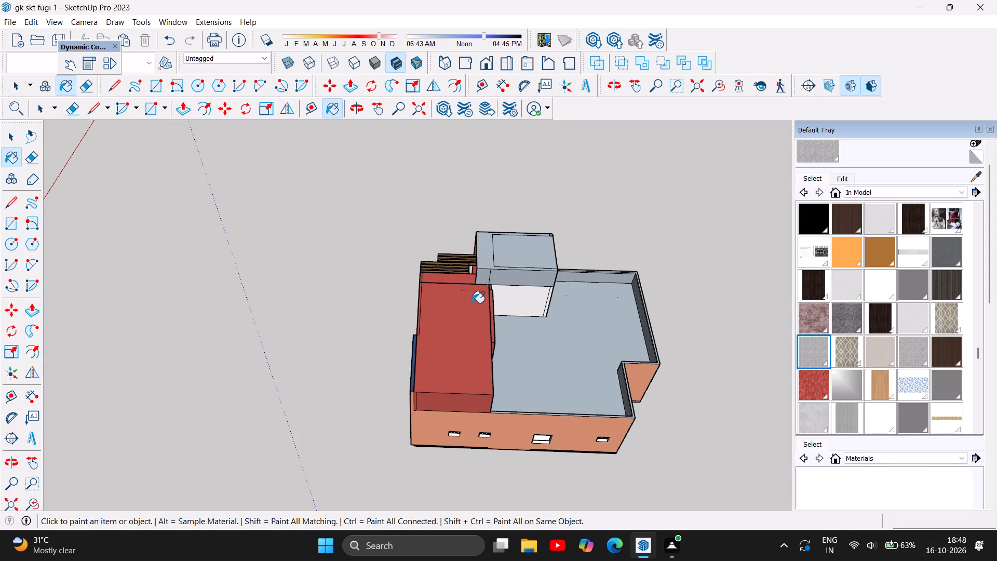
{"action": "double_click", "coordinate": [507, 304]}
{"action": "left_click", "coordinate": [524, 279]}
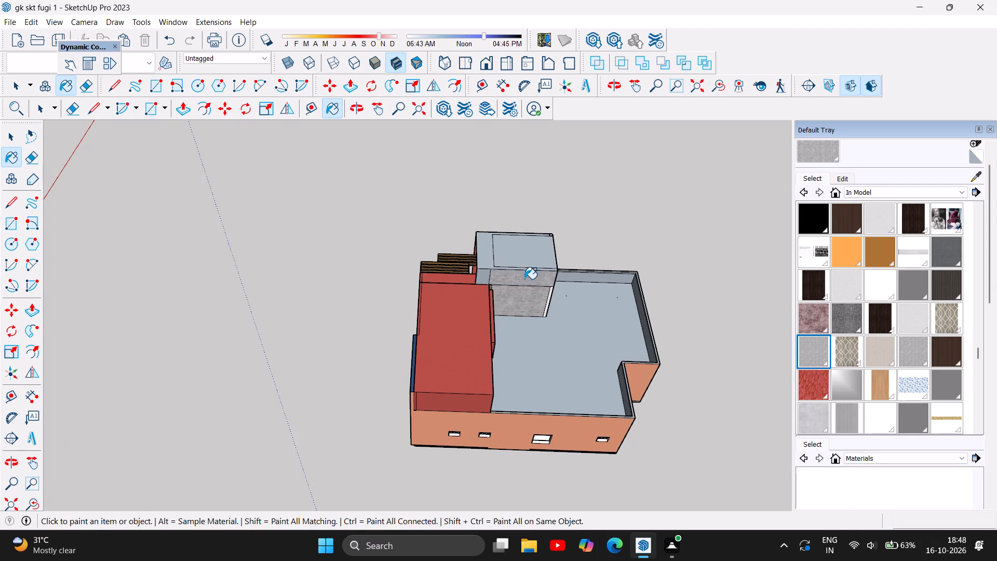
{"action": "left_click", "coordinate": [479, 277]}
{"action": "left_click", "coordinate": [480, 260]}
Paint the tower wall's narrow edge strip, the small white face beside the red roof and the tower's top panel with the same grey texture.
{"action": "scroll", "coordinate": [578, 275], "scroll_direction": "up", "scroll_amount": 4}
{"action": "left_click", "coordinate": [531, 313]}
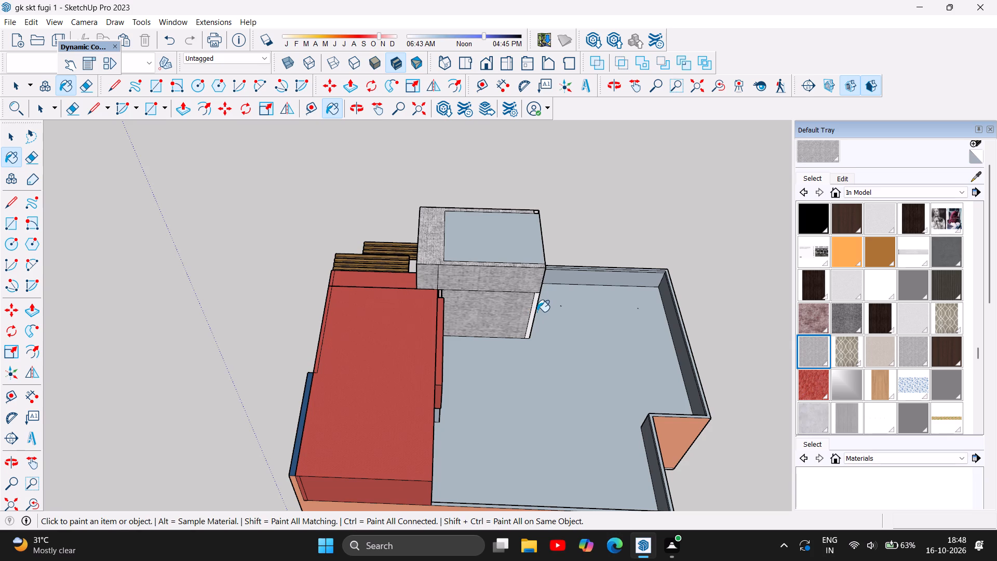
{"action": "left_click", "coordinate": [531, 313]}
{"action": "scroll", "coordinate": [533, 307], "scroll_direction": "up", "scroll_amount": 10}
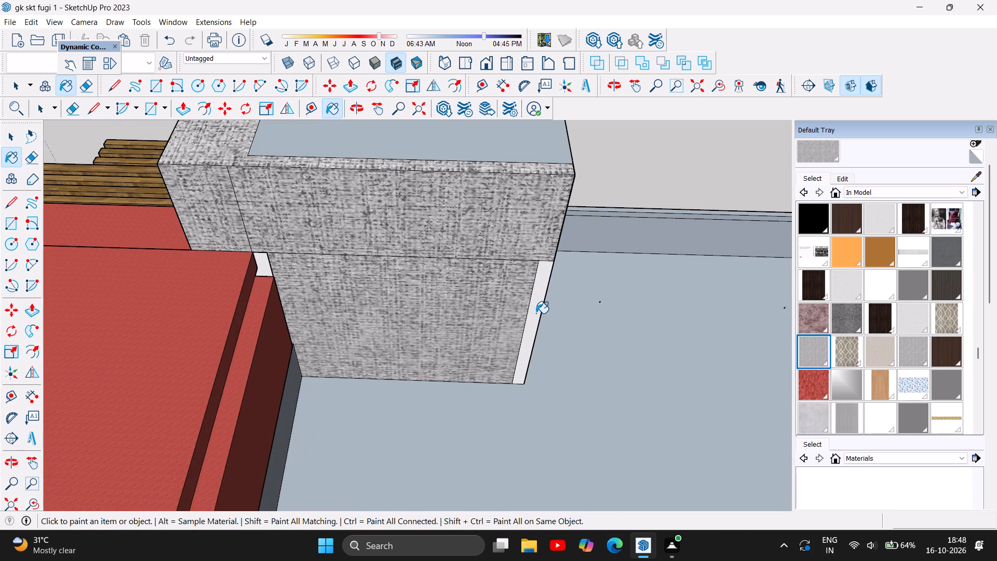
{"action": "left_click", "coordinate": [537, 308]}
{"action": "left_click", "coordinate": [260, 268]}
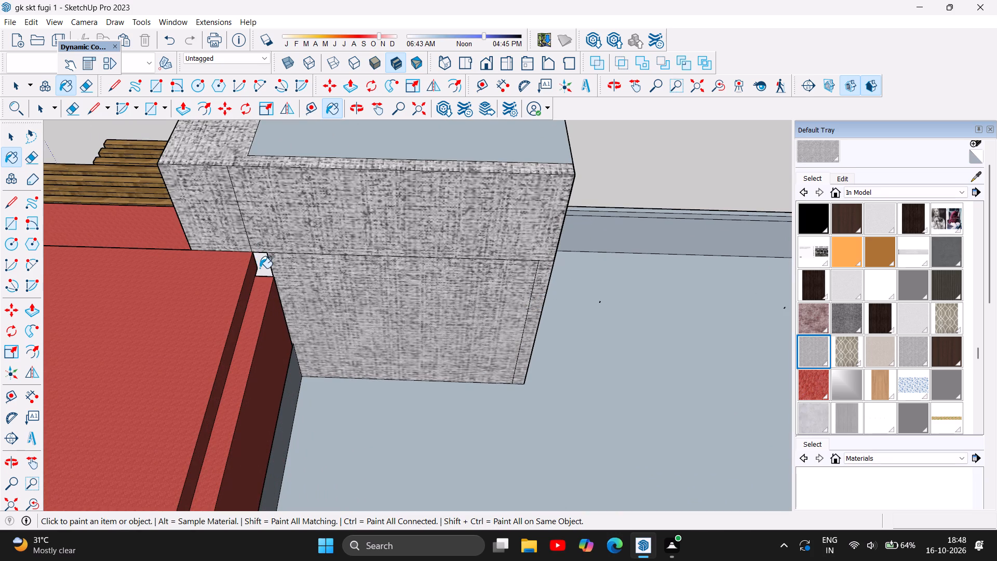
{"action": "scroll", "coordinate": [289, 290], "scroll_direction": "down", "scroll_amount": 14}
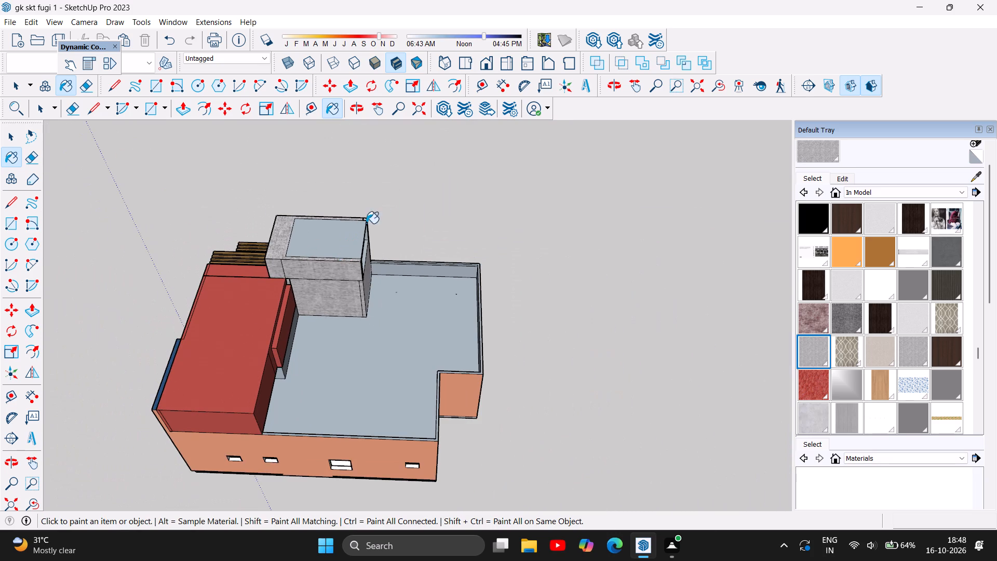
{"action": "left_click", "coordinate": [356, 238]}
Paint the inner faces of the recess in the tower's side and the side wall below with the grey texture.
{"action": "scroll", "coordinate": [368, 264], "scroll_direction": "up", "scroll_amount": 4}
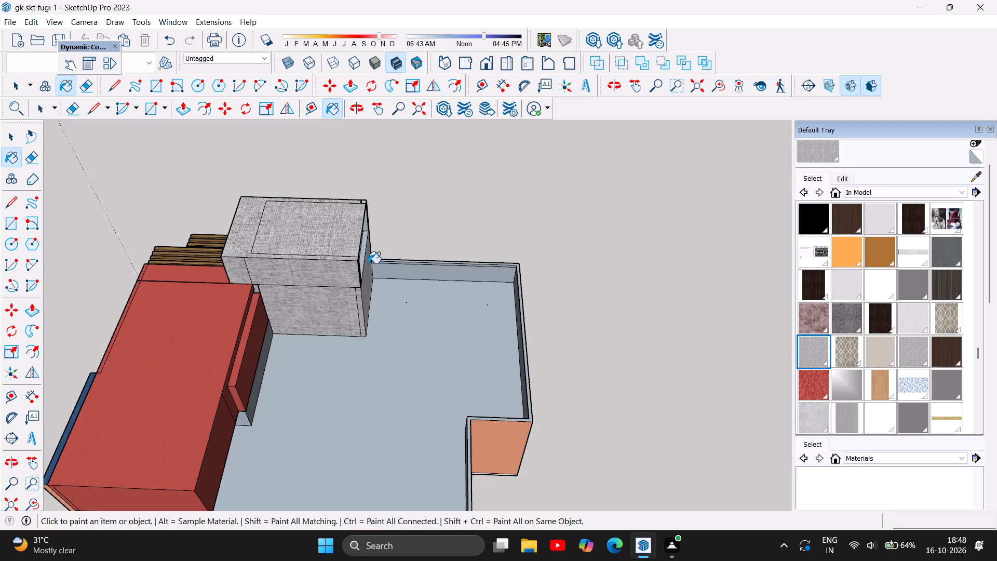
{"action": "scroll", "coordinate": [368, 263], "scroll_direction": "up", "scroll_amount": 7}
{"action": "left_click", "coordinate": [302, 235]}
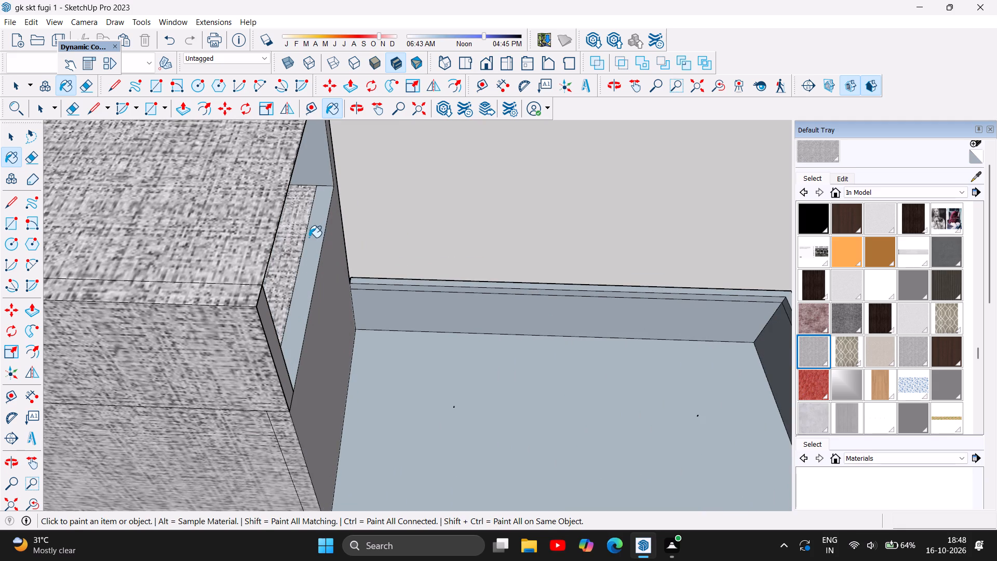
{"action": "double_click", "coordinate": [312, 239]}
{"action": "left_click", "coordinate": [313, 161]}
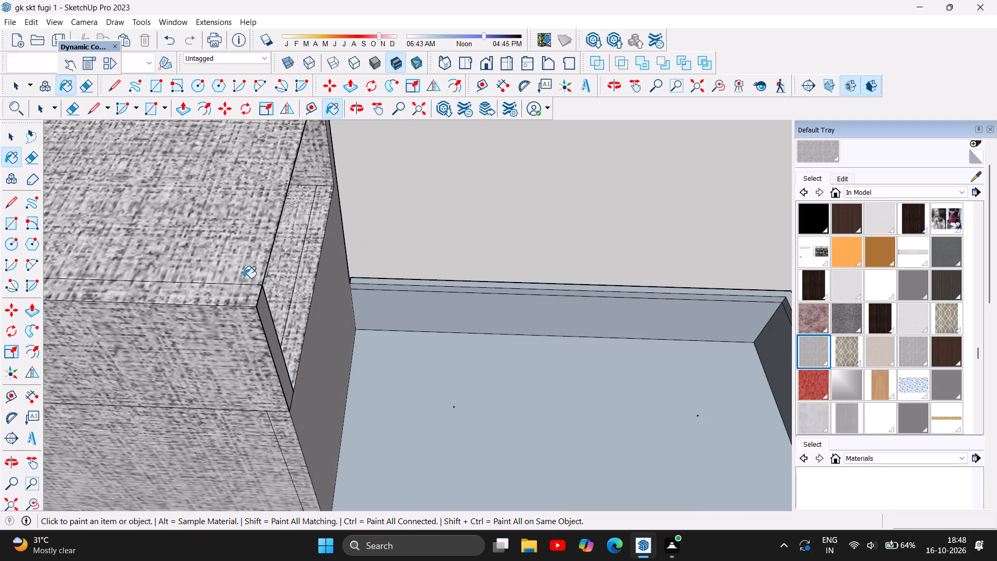
{"action": "scroll", "coordinate": [238, 285], "scroll_direction": "down", "scroll_amount": 4}
{"action": "left_click", "coordinate": [255, 312]}
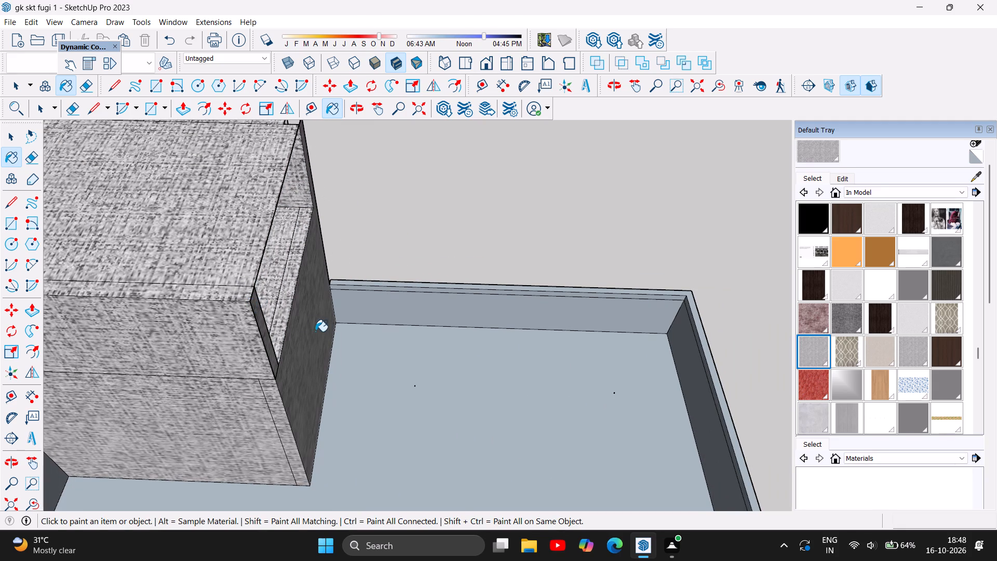
Examine the house exterior from all sides for unpainted faces and remaining gaps.
{"action": "scroll", "coordinate": [166, 358], "scroll_direction": "down", "scroll_amount": 5}
{"action": "scroll", "coordinate": [297, 350], "scroll_direction": "down", "scroll_amount": 6}
{"action": "scroll", "coordinate": [329, 316], "scroll_direction": "down", "scroll_amount": 6}
{"action": "scroll", "coordinate": [491, 363], "scroll_direction": "down", "scroll_amount": 3}
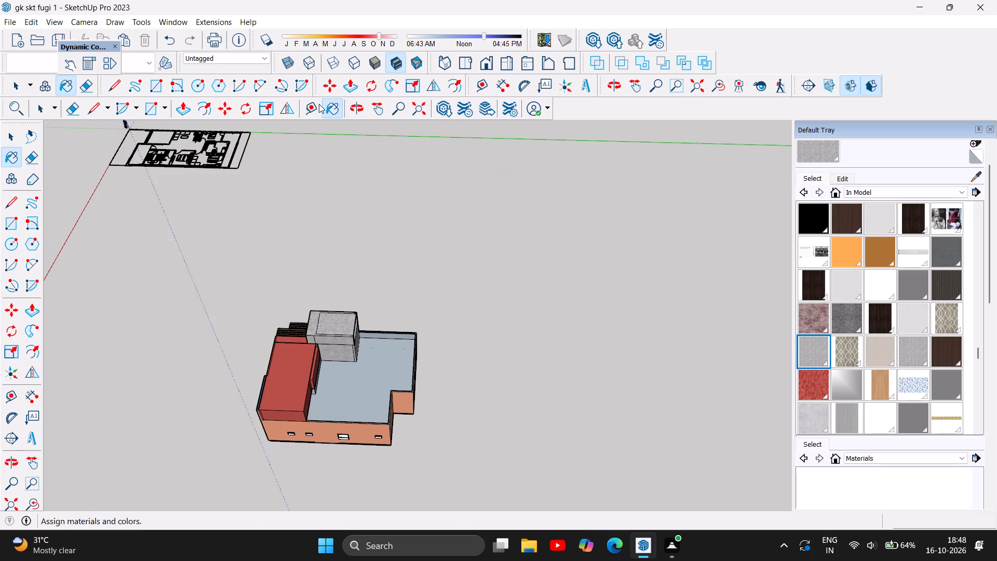
{"action": "left_click", "coordinate": [360, 102]}
{"action": "left_click_drag", "start_coordinate": [446, 246], "coordinate": [183, 248]}
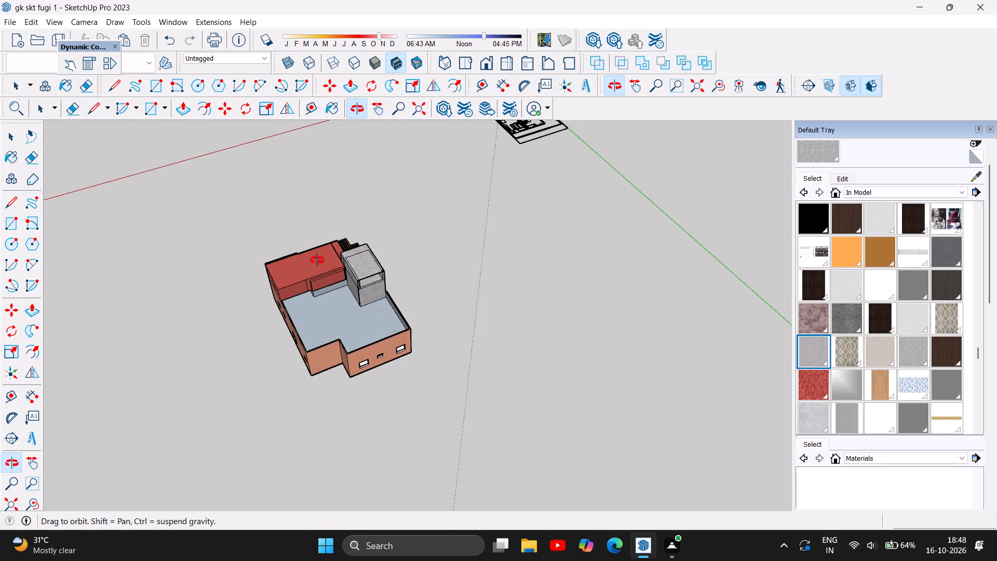
{"action": "left_click_drag", "start_coordinate": [406, 282], "coordinate": [342, 203]}
{"action": "left_click_drag", "start_coordinate": [426, 291], "coordinate": [357, 225]}
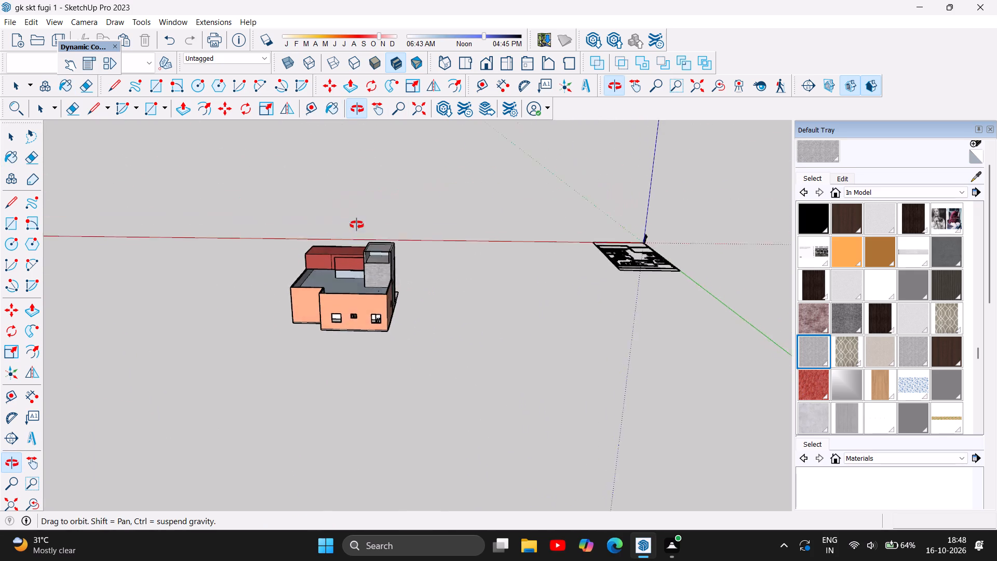
{"action": "left_click_drag", "start_coordinate": [357, 225], "coordinate": [543, 176]}
{"action": "left_click_drag", "start_coordinate": [291, 292], "coordinate": [305, 293]}
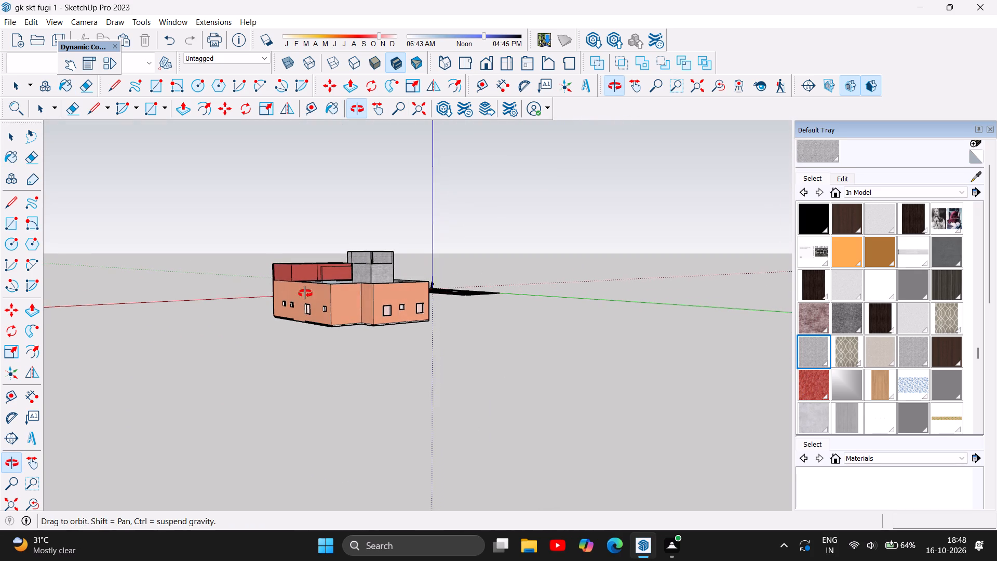
{"action": "left_click_drag", "start_coordinate": [305, 293], "coordinate": [535, 282]}
{"action": "left_click_drag", "start_coordinate": [249, 296], "coordinate": [549, 315]}
{"action": "left_click_drag", "start_coordinate": [307, 335], "coordinate": [400, 330]}
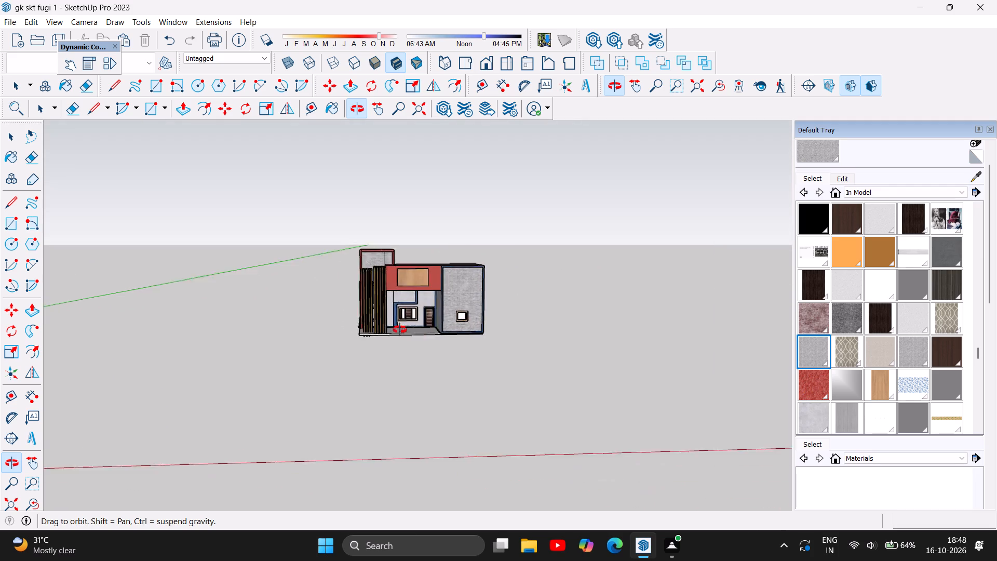
{"action": "left_click_drag", "start_coordinate": [400, 330], "coordinate": [519, 346]}
{"action": "left_click_drag", "start_coordinate": [338, 362], "coordinate": [440, 365]}
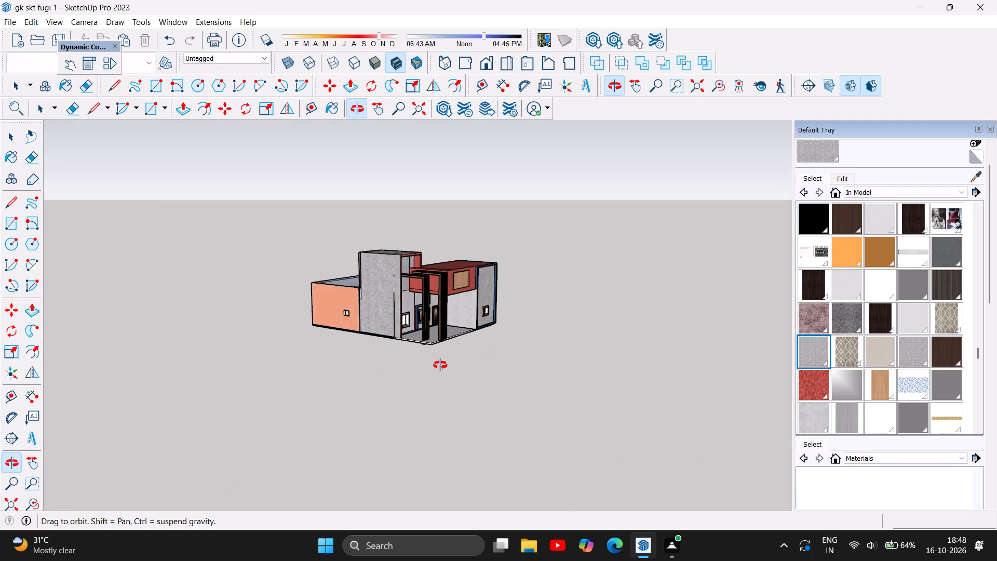
{"action": "left_click_drag", "start_coordinate": [440, 365], "coordinate": [475, 361]}
{"action": "left_click_drag", "start_coordinate": [341, 337], "coordinate": [429, 329]}
Draw a 9" by 9" rectangle across the narrow slot at the tower's edge beside the flat roof.
{"action": "scroll", "coordinate": [359, 294], "scroll_direction": "up", "scroll_amount": 5}
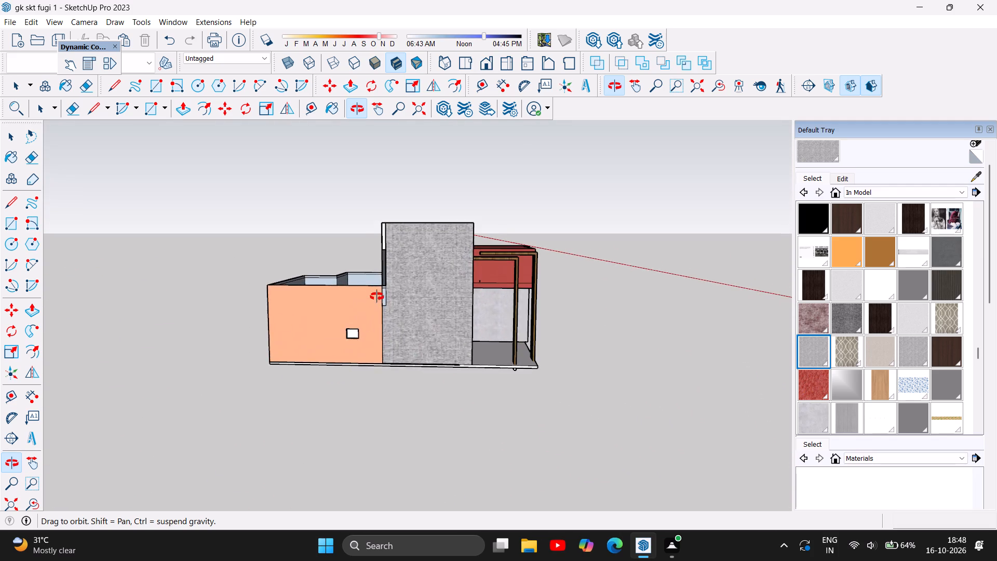
{"action": "scroll", "coordinate": [376, 268], "scroll_direction": "up", "scroll_amount": 8}
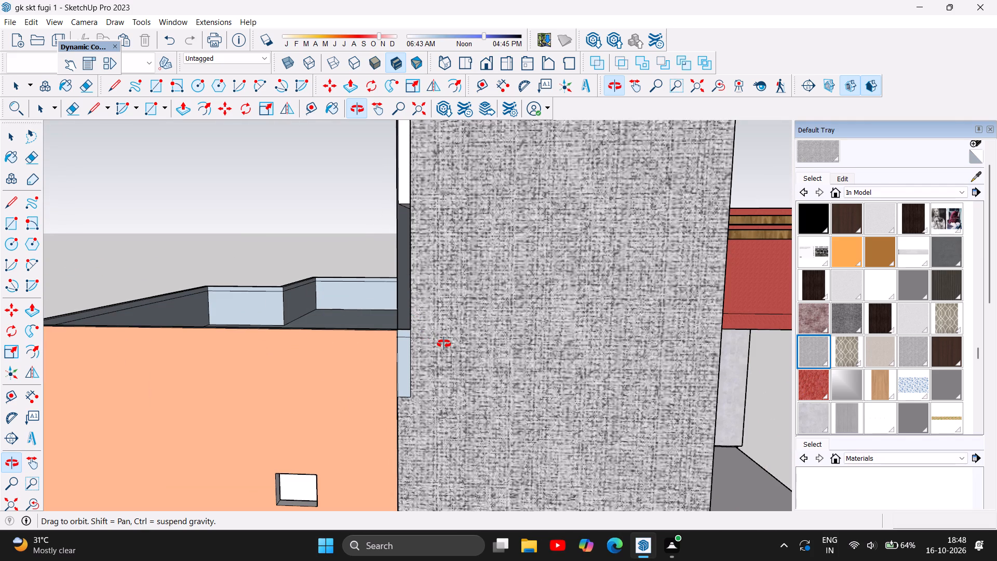
{"action": "scroll", "coordinate": [445, 344], "scroll_direction": "up", "scroll_amount": 1}
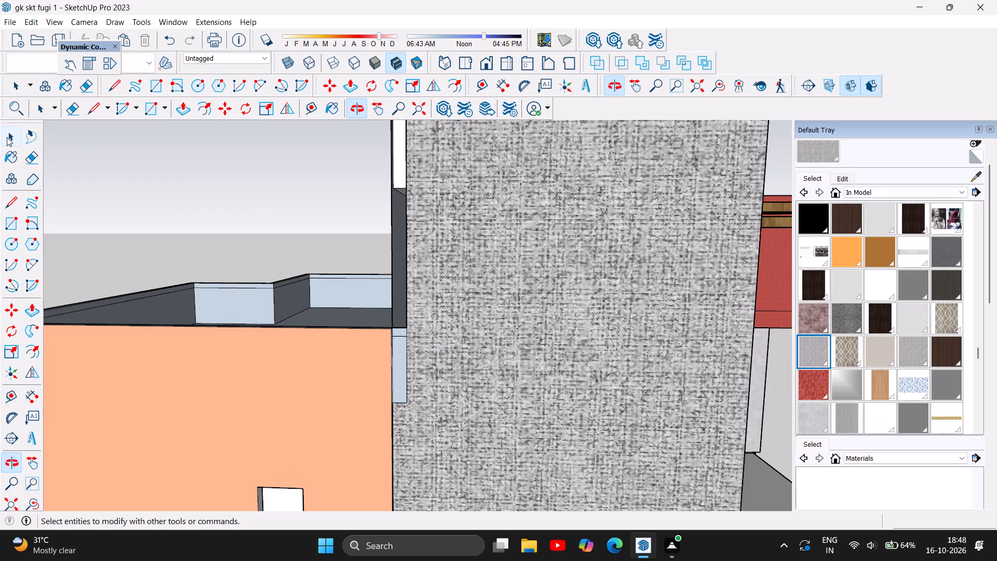
{"action": "left_click_drag", "start_coordinate": [259, 295], "coordinate": [362, 343]}
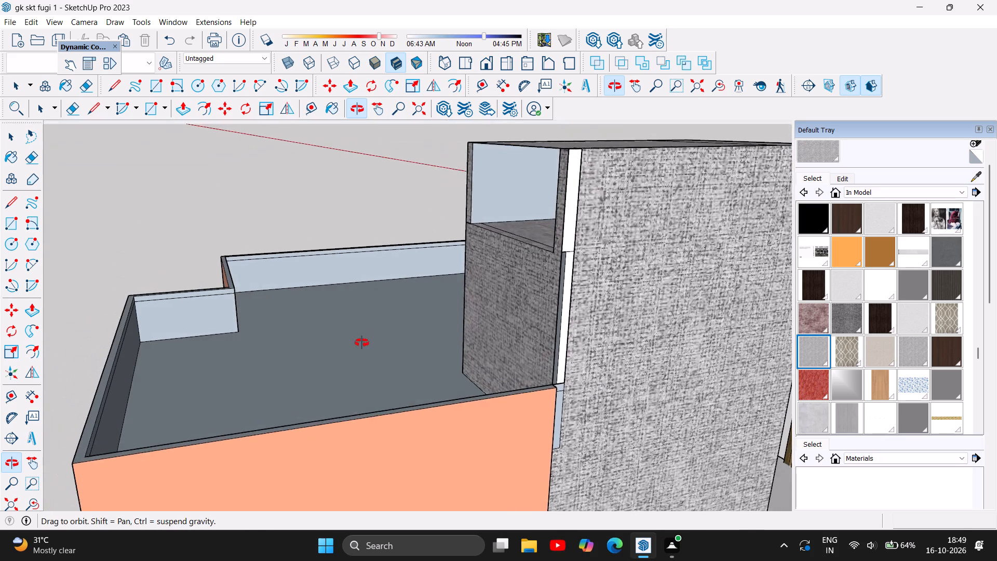
{"action": "left_click_drag", "start_coordinate": [362, 343], "coordinate": [280, 342]}
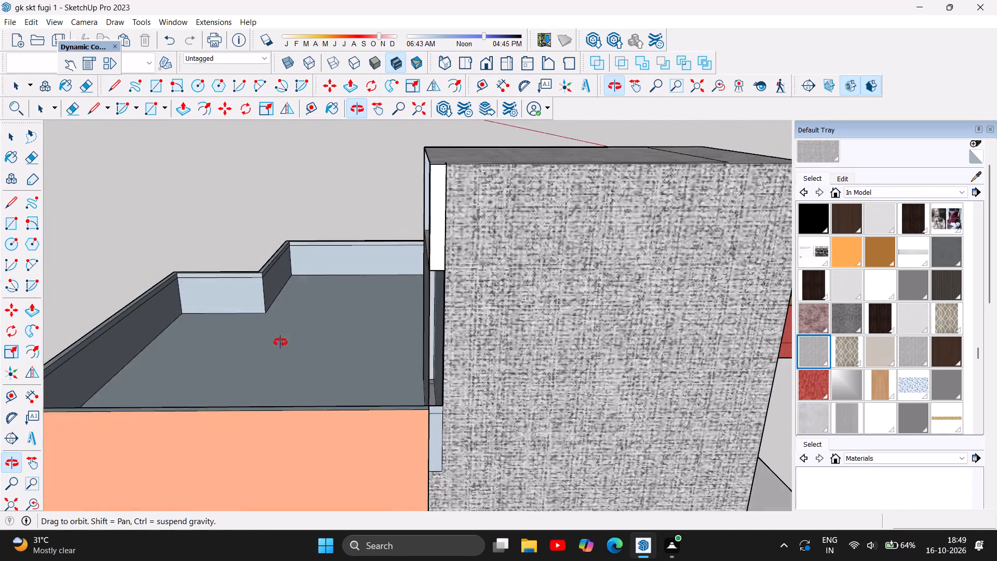
{"action": "left_click_drag", "start_coordinate": [280, 342], "coordinate": [276, 332]}
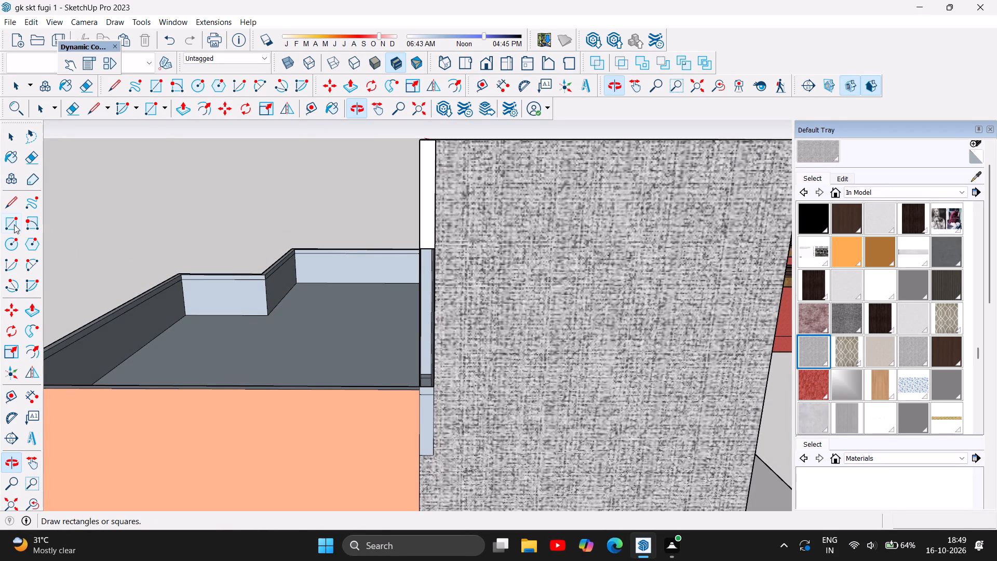
{"action": "left_click", "coordinate": [14, 224]}
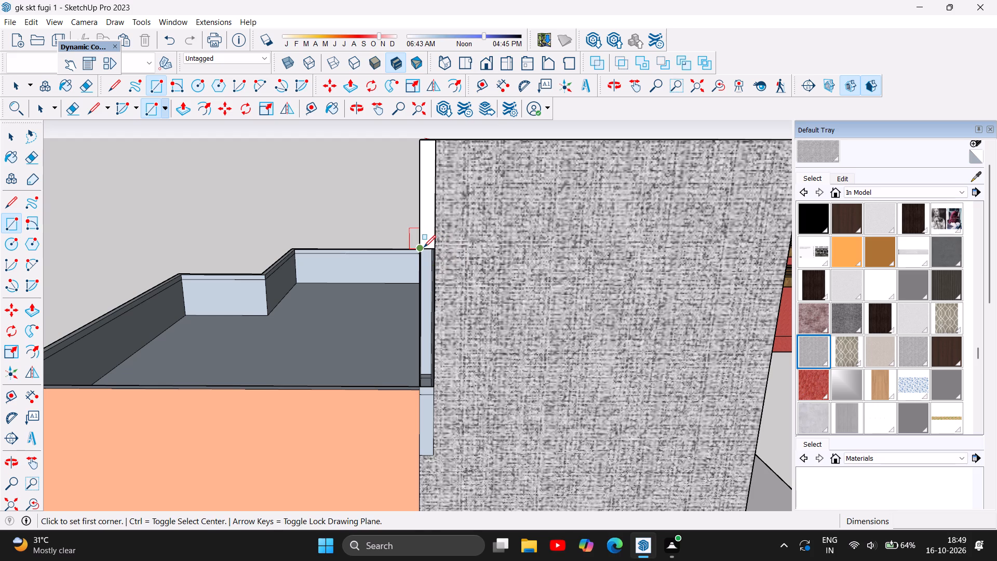
{"action": "left_click", "coordinate": [424, 247]}
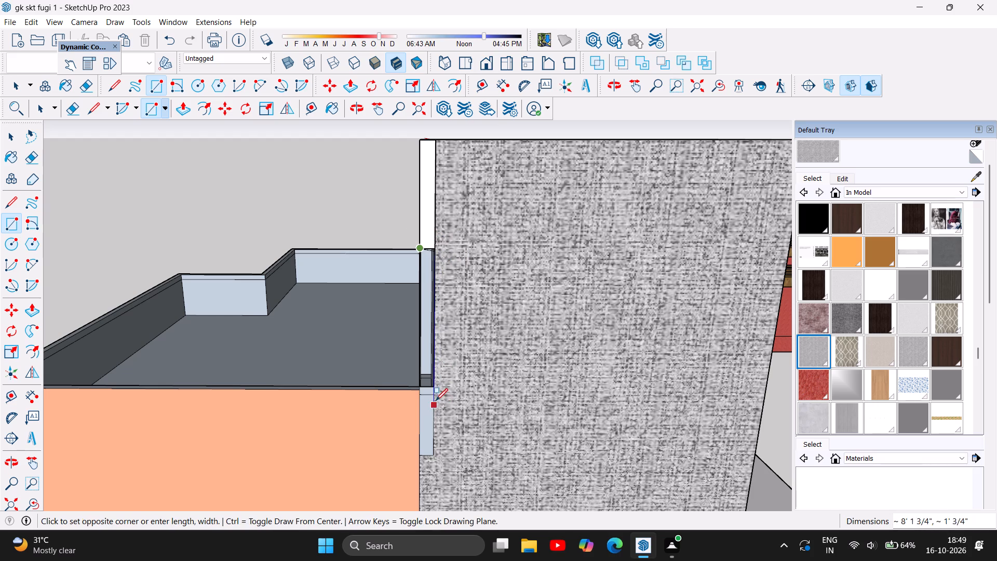
{"action": "left_click", "coordinate": [436, 248]}
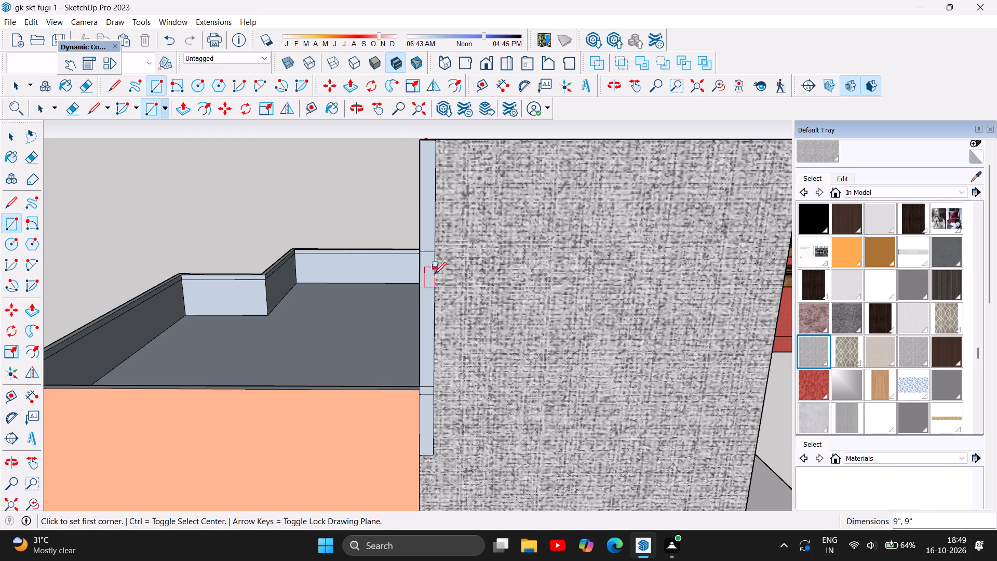
Paint the narrow strip faces along the tower's edge beside the flat roof with the grey woven-texture material.
{"action": "scroll", "coordinate": [446, 357], "scroll_direction": "down", "scroll_amount": 1}
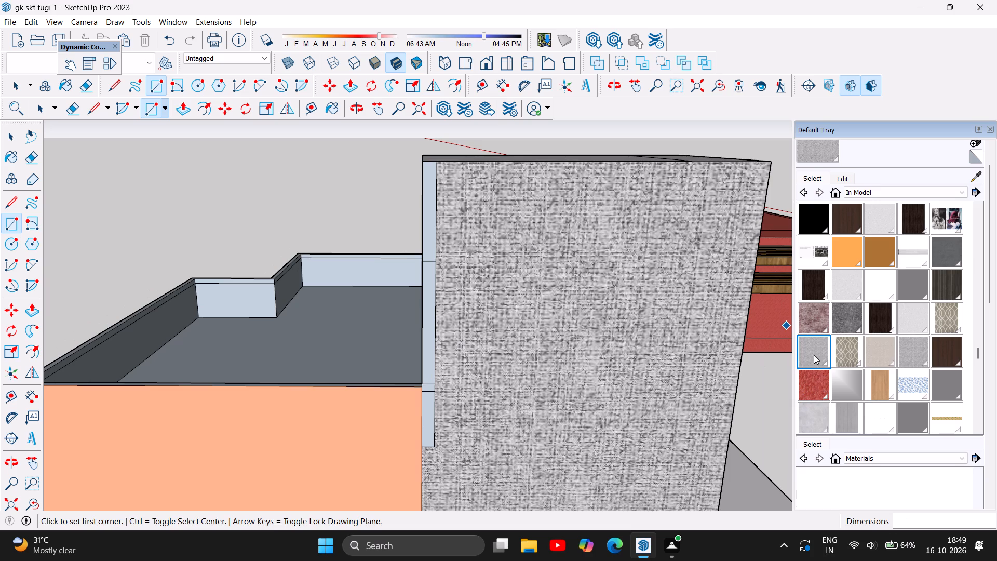
{"action": "left_click", "coordinate": [814, 355]}
{"action": "left_click", "coordinate": [428, 323]}
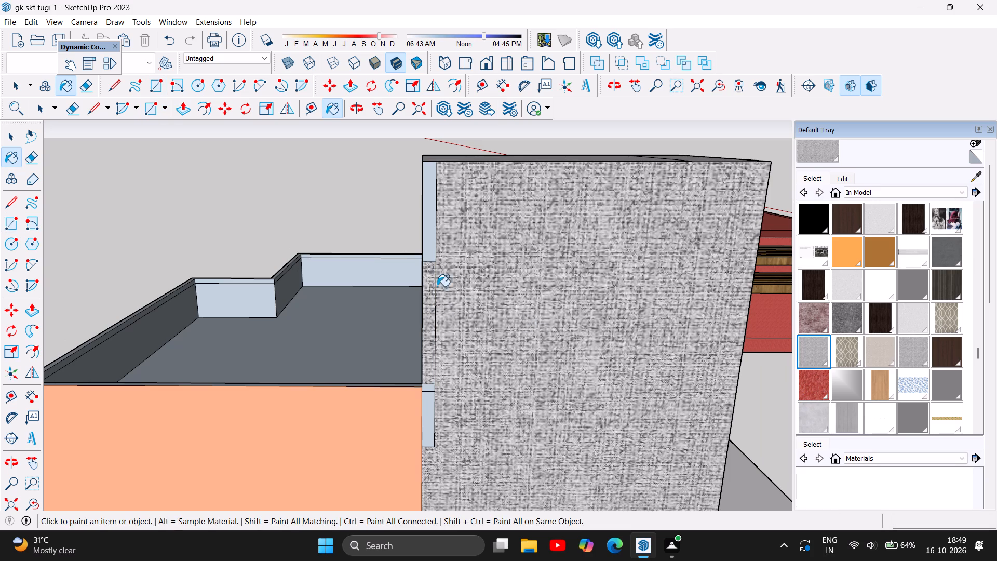
{"action": "left_click", "coordinate": [430, 234]}
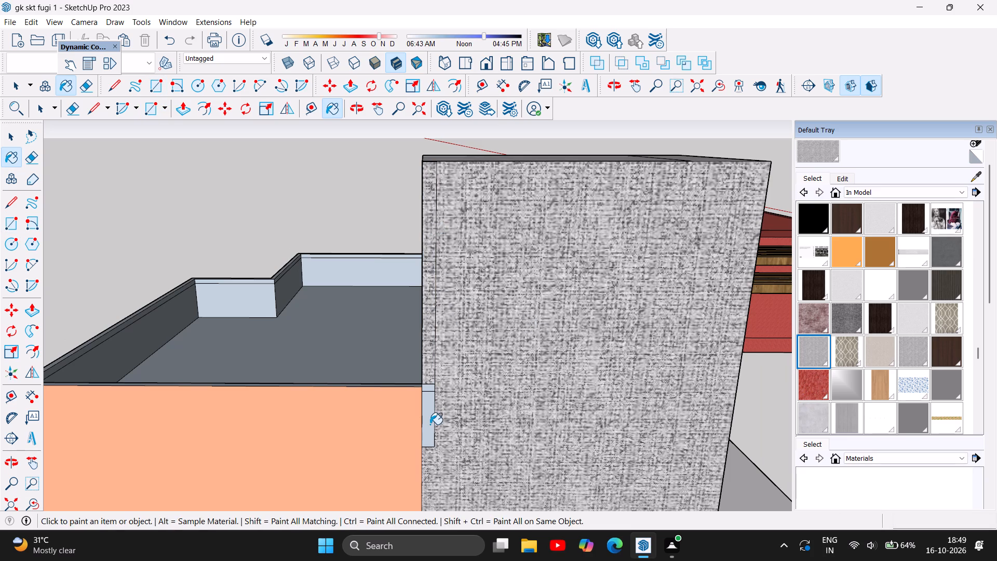
{"action": "double_click", "coordinate": [430, 424]}
{"action": "left_click", "coordinate": [429, 389]}
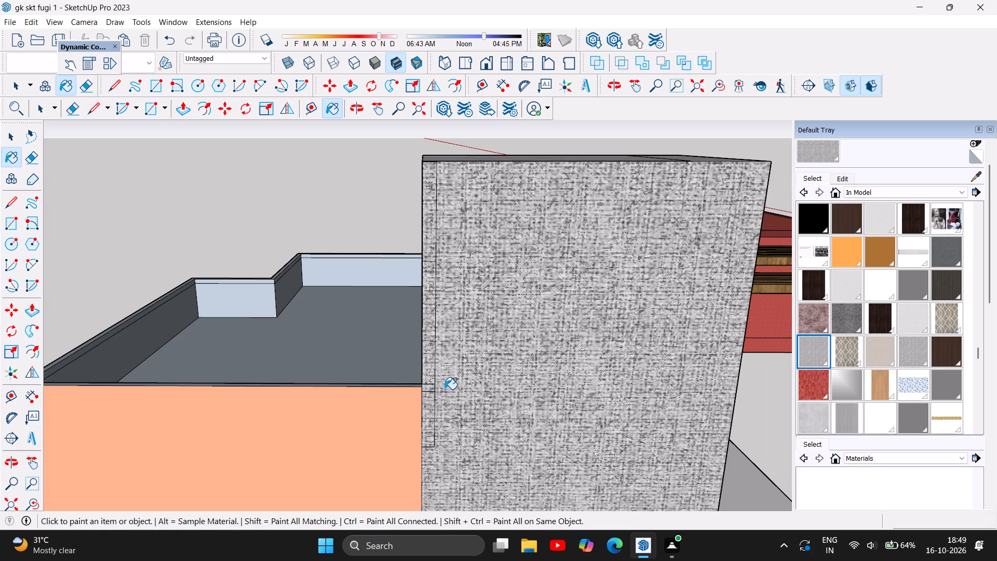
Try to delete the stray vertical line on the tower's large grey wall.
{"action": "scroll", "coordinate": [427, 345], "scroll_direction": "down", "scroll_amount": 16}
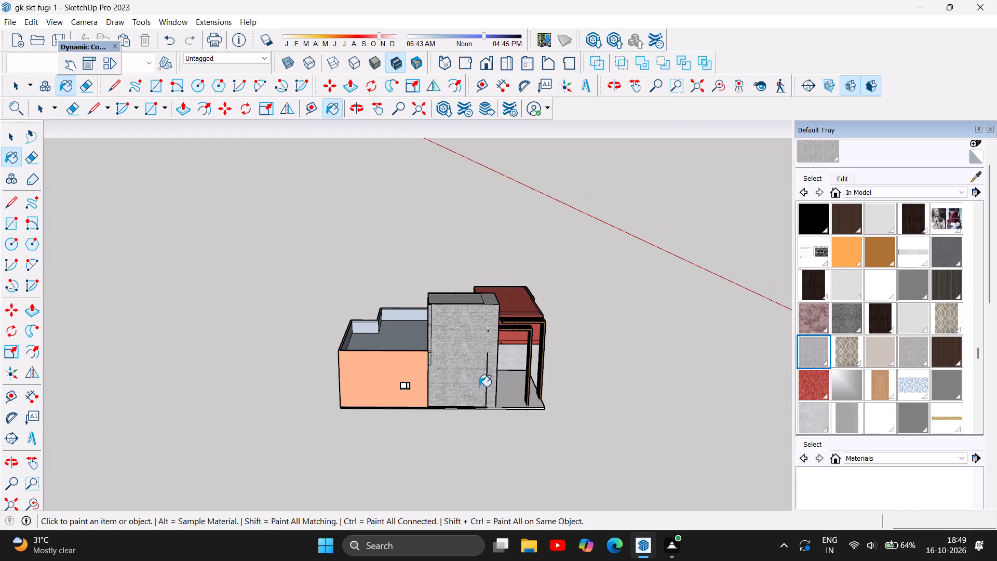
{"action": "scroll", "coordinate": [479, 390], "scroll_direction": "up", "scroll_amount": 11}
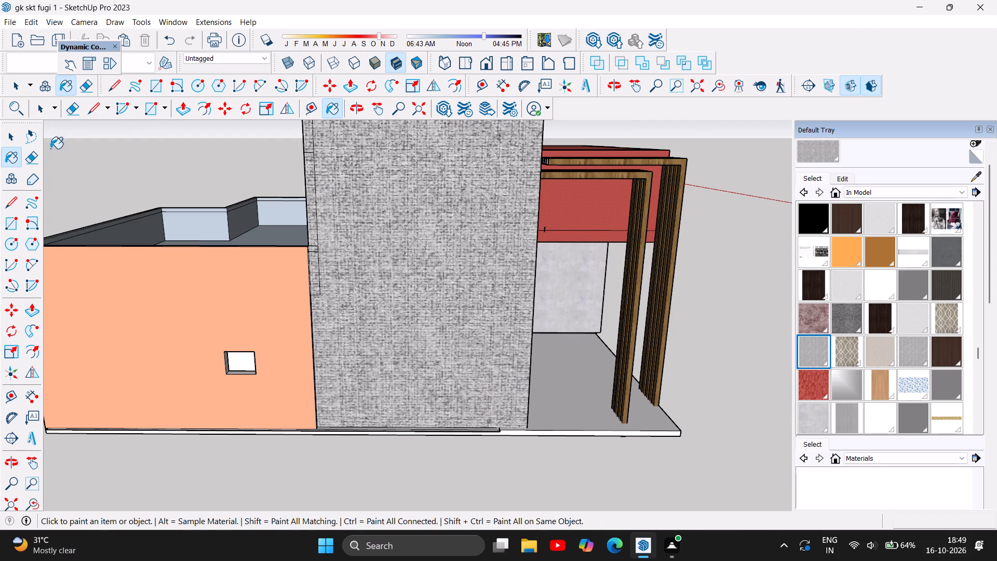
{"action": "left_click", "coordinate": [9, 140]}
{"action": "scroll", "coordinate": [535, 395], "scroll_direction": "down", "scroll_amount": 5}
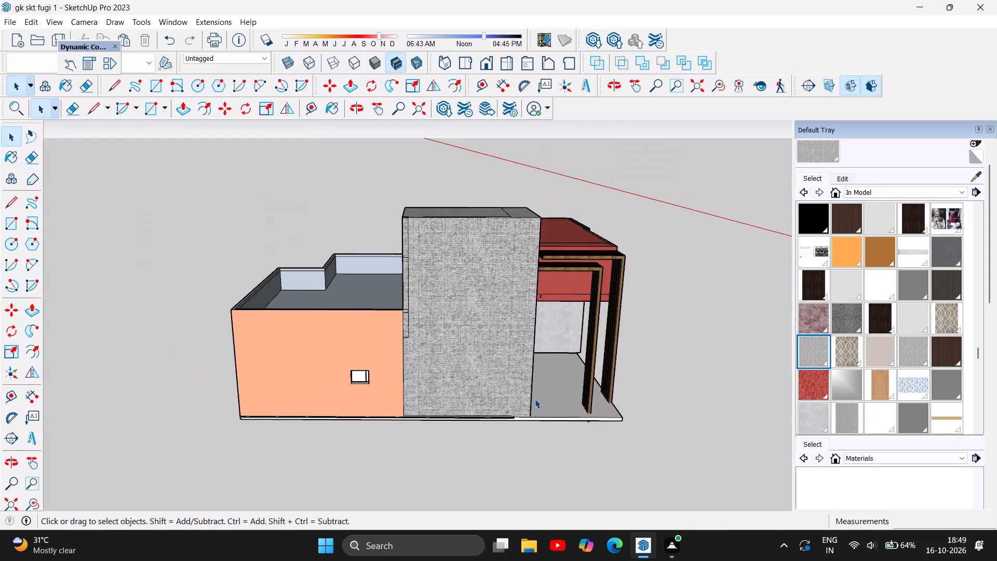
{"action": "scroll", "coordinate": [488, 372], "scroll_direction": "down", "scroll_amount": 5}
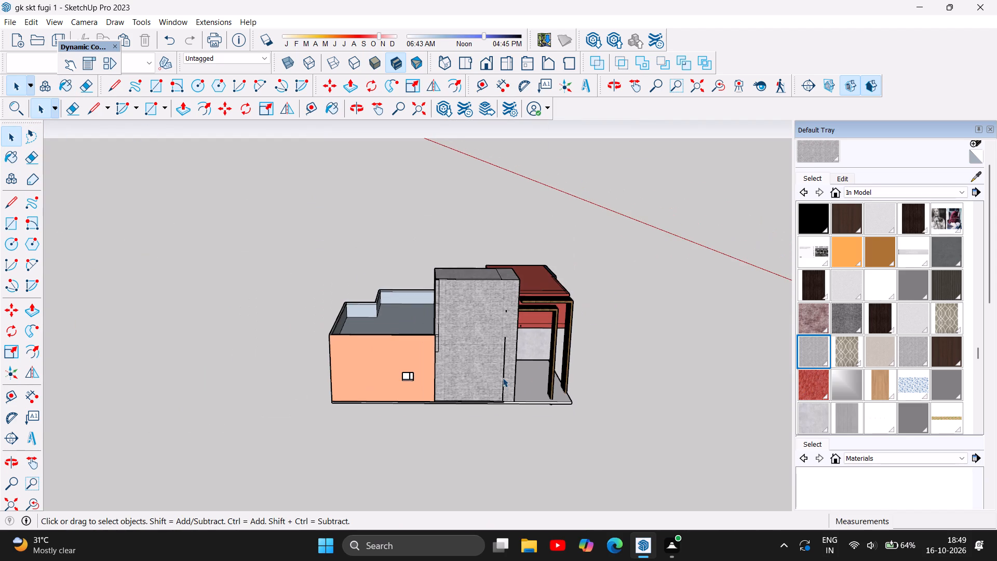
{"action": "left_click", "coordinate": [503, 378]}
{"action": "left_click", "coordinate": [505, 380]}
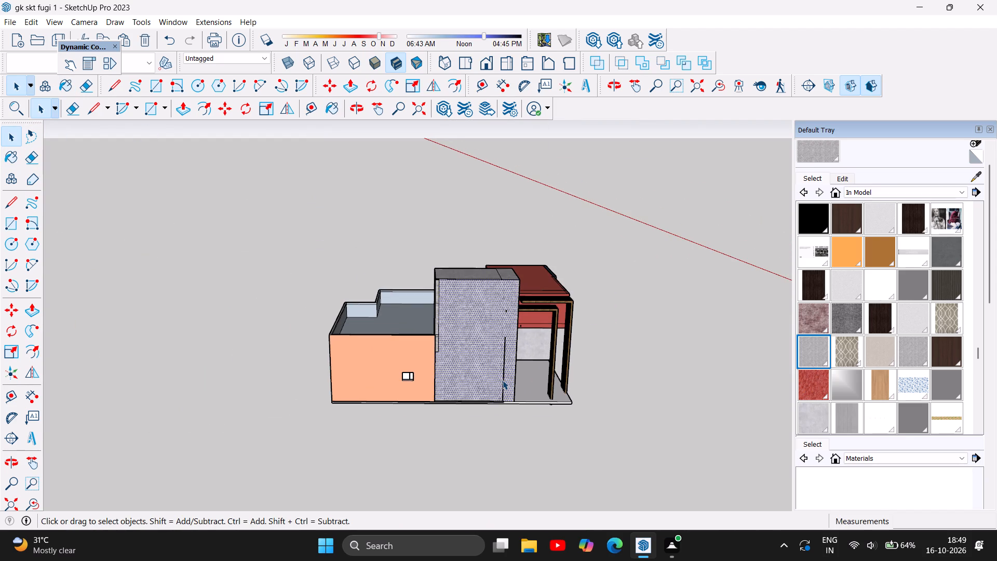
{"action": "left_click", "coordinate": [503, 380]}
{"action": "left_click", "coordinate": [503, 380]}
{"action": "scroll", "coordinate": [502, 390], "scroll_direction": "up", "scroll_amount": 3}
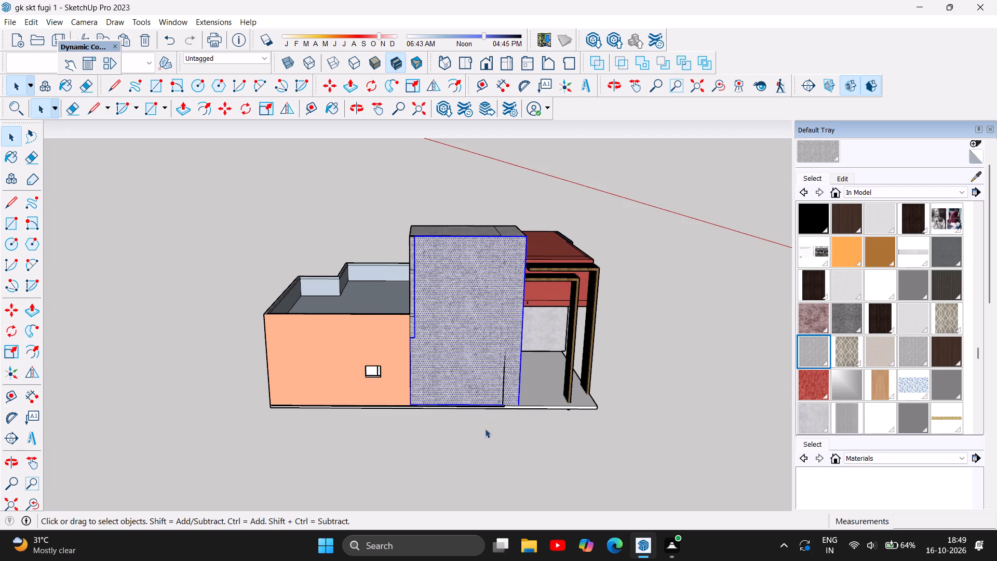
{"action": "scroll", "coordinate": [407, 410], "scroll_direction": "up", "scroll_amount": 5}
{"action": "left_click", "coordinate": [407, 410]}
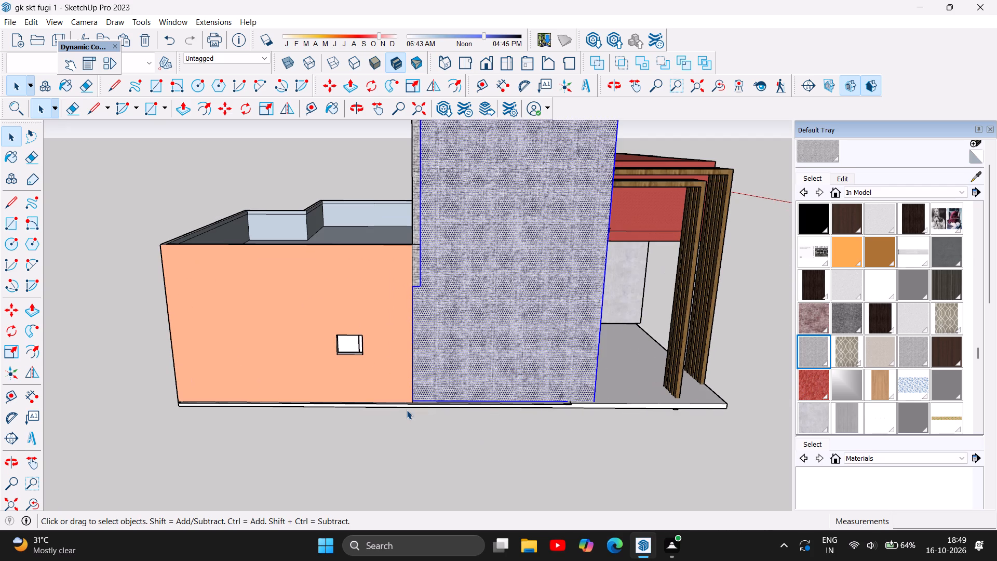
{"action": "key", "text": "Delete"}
Examine the foot of the tower's grey wall where the stray line meets the base slab.
{"action": "scroll", "coordinate": [488, 431], "scroll_direction": "down", "scroll_amount": 4}
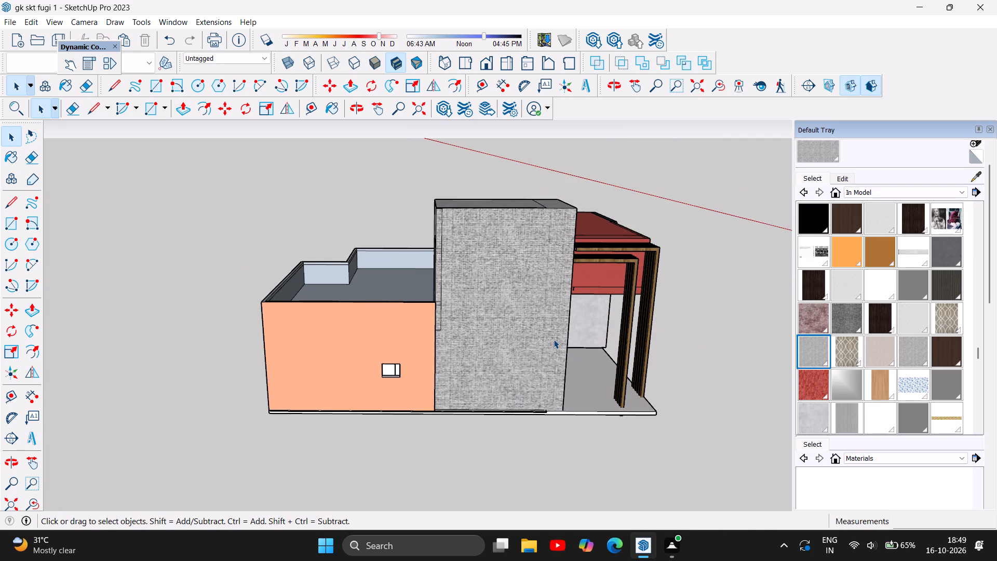
{"action": "scroll", "coordinate": [554, 338], "scroll_direction": "up", "scroll_amount": 3}
{"action": "scroll", "coordinate": [546, 426], "scroll_direction": "up", "scroll_amount": 7}
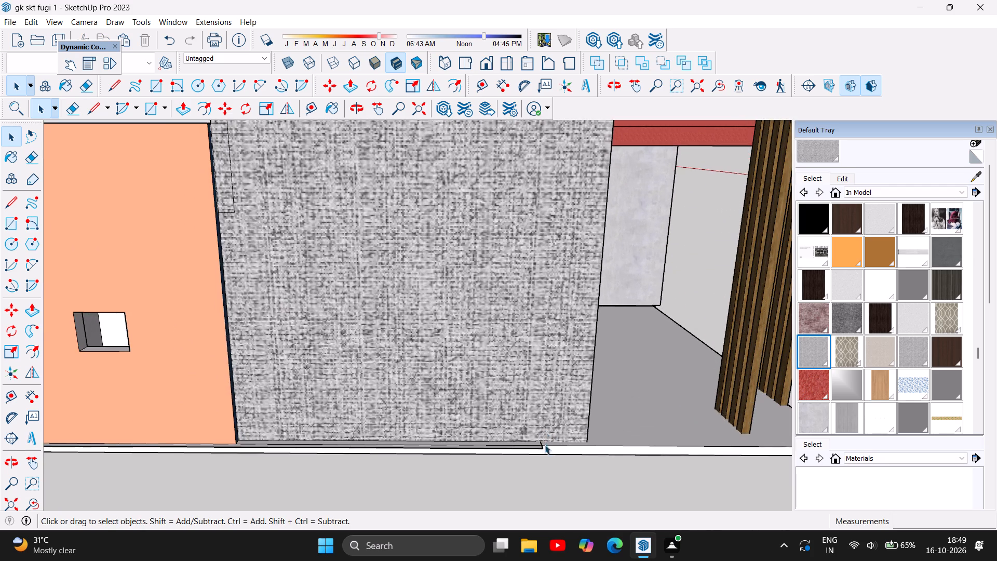
{"action": "scroll", "coordinate": [545, 445], "scroll_direction": "up", "scroll_amount": 5}
{"action": "scroll", "coordinate": [543, 442], "scroll_direction": "down", "scroll_amount": 7}
{"action": "scroll", "coordinate": [541, 443], "scroll_direction": "up", "scroll_amount": 1}
{"action": "scroll", "coordinate": [540, 446], "scroll_direction": "down", "scroll_amount": 14}
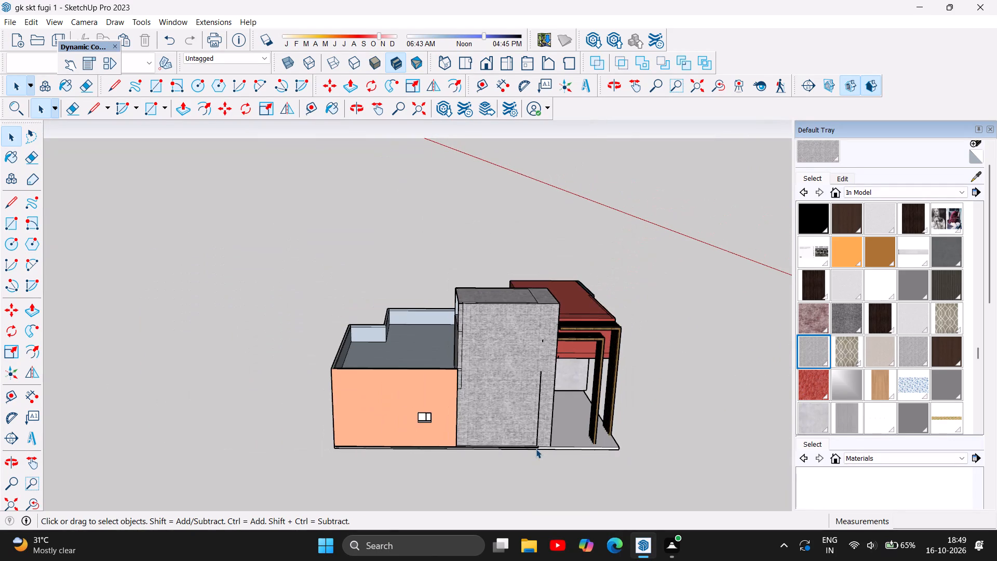
{"action": "scroll", "coordinate": [534, 417], "scroll_direction": "down", "scroll_amount": 6}
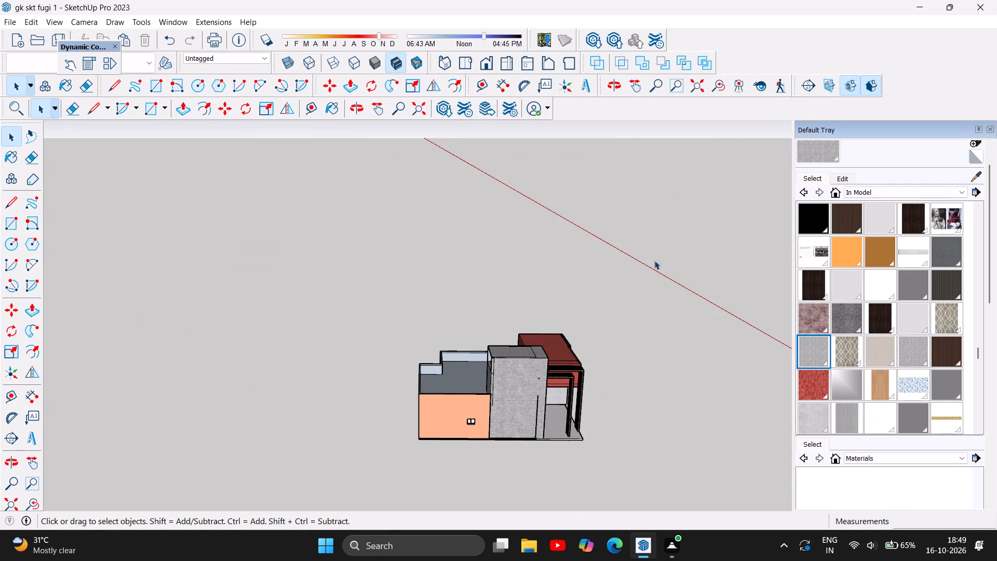
Capture a rectangular screenshot of the whole house seen from the front at a slight angle, showing the tower, slats and porch.
{"action": "left_click", "coordinate": [356, 111]}
{"action": "left_click_drag", "start_coordinate": [576, 364], "coordinate": [196, 297]}
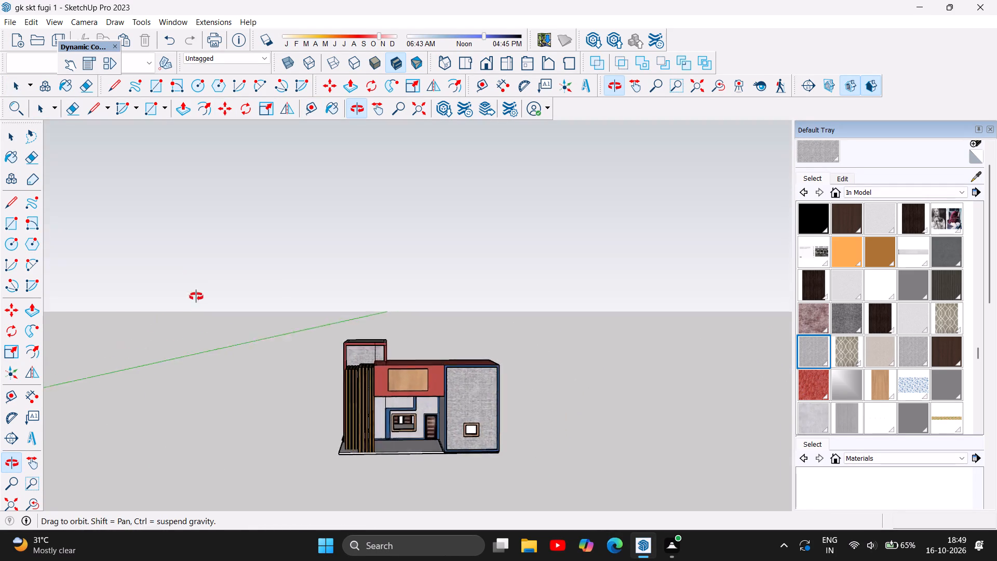
{"action": "left_click_drag", "start_coordinate": [196, 297], "coordinate": [174, 321]}
{"action": "left_click_drag", "start_coordinate": [185, 436], "coordinate": [247, 409]}
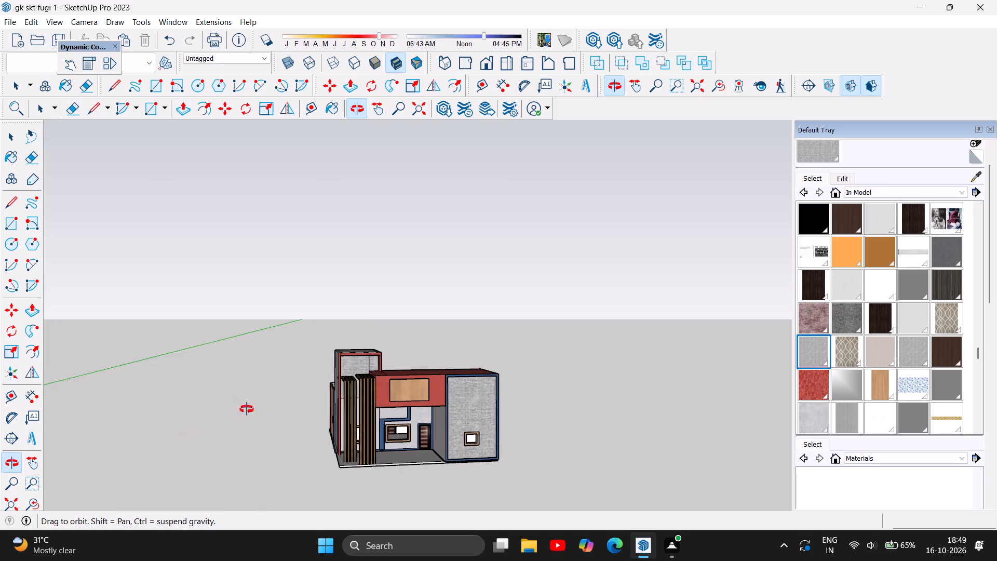
{"action": "left_click_drag", "start_coordinate": [247, 409], "coordinate": [303, 430]}
{"action": "scroll", "coordinate": [446, 472], "scroll_direction": "up", "scroll_amount": 5}
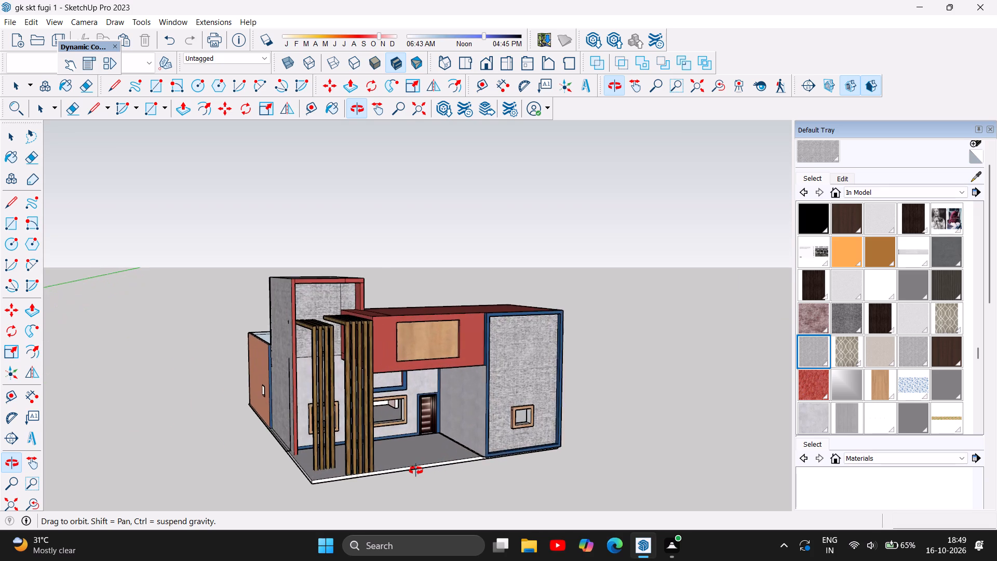
{"action": "scroll", "coordinate": [416, 471], "scroll_direction": "up", "scroll_amount": 3}
{"action": "scroll", "coordinate": [364, 453], "scroll_direction": "up", "scroll_amount": 1}
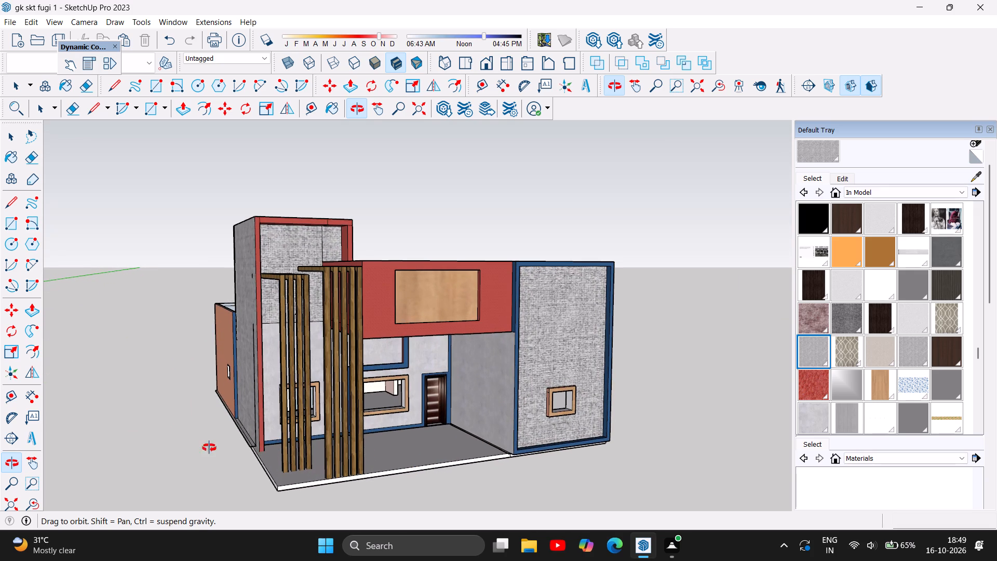
{"action": "left_click_drag", "start_coordinate": [195, 446], "coordinate": [192, 440]}
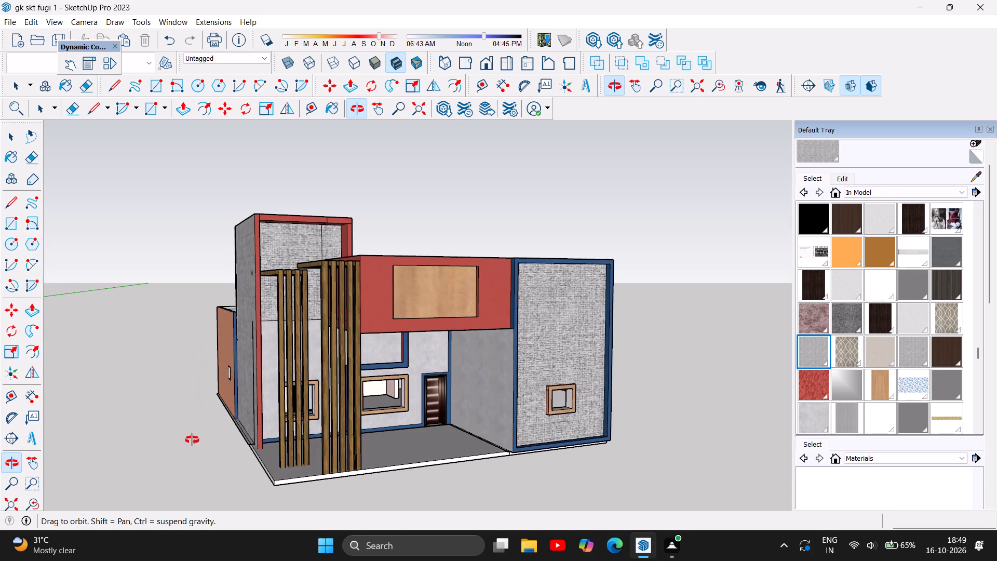
{"action": "left_click_drag", "start_coordinate": [192, 440], "coordinate": [206, 447]}
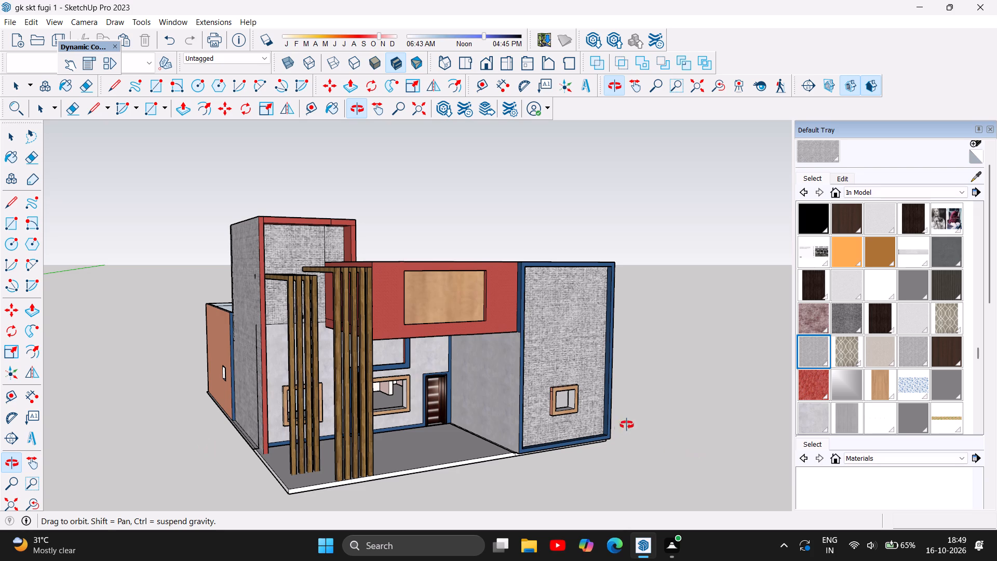
{"action": "left_click_drag", "start_coordinate": [640, 416], "coordinate": [631, 416]}
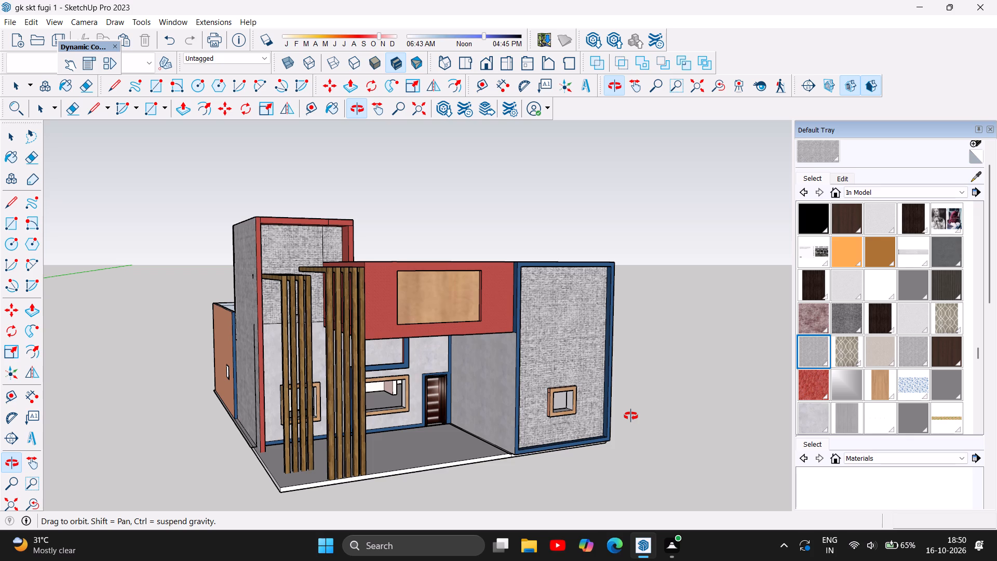
{"action": "key", "text": "Print"}
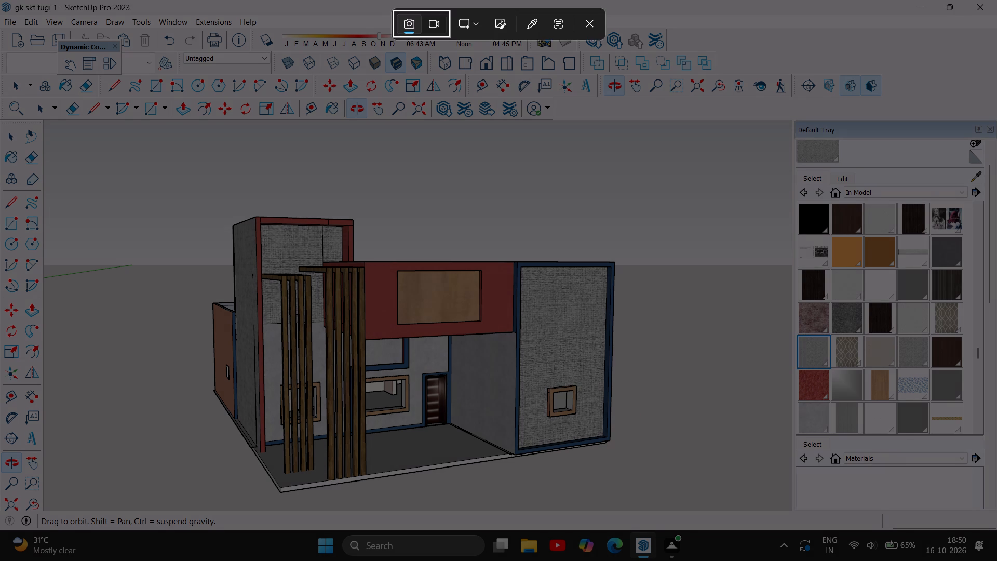
{"action": "left_click", "coordinate": [480, 27]}
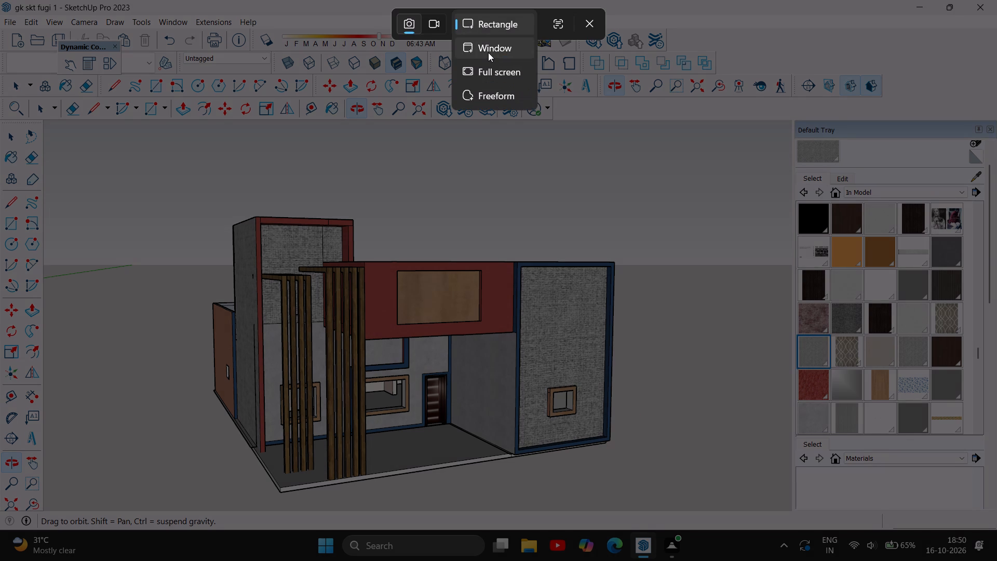
{"action": "left_click", "coordinate": [487, 20]}
{"action": "left_click", "coordinate": [107, 156]}
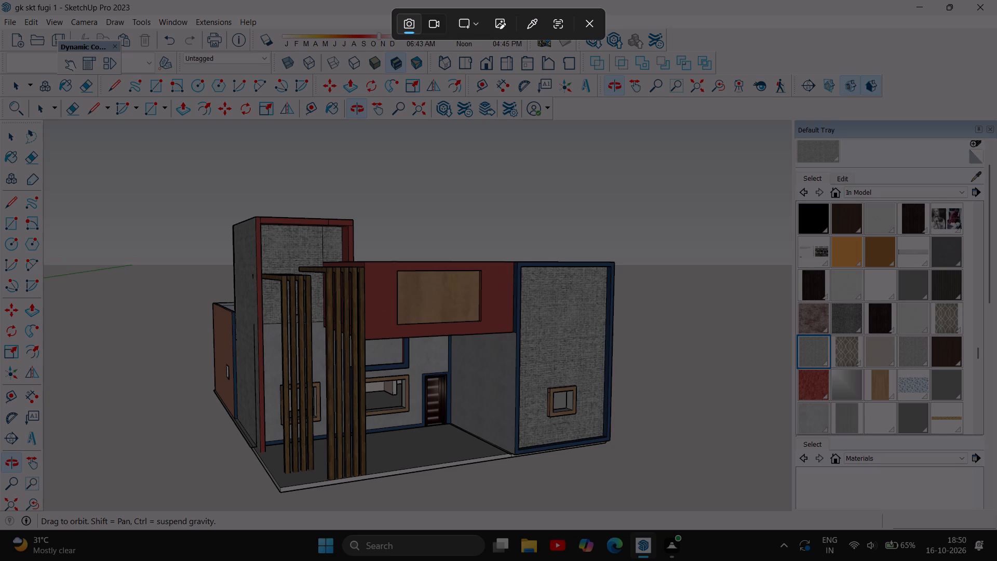
{"action": "left_click_drag", "start_coordinate": [131, 159], "coordinate": [746, 375]}
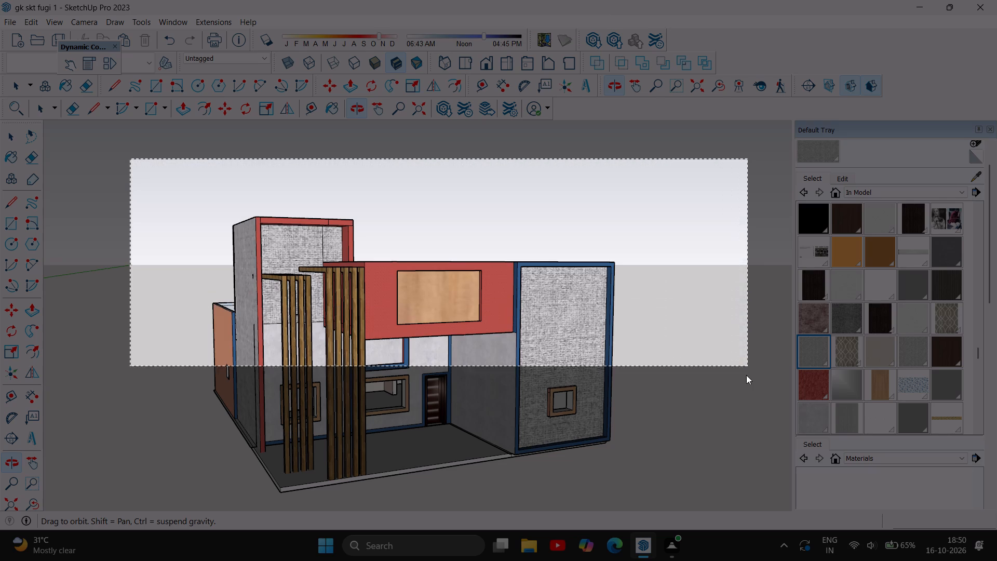
{"action": "left_click_drag", "start_coordinate": [746, 375], "coordinate": [648, 497]}
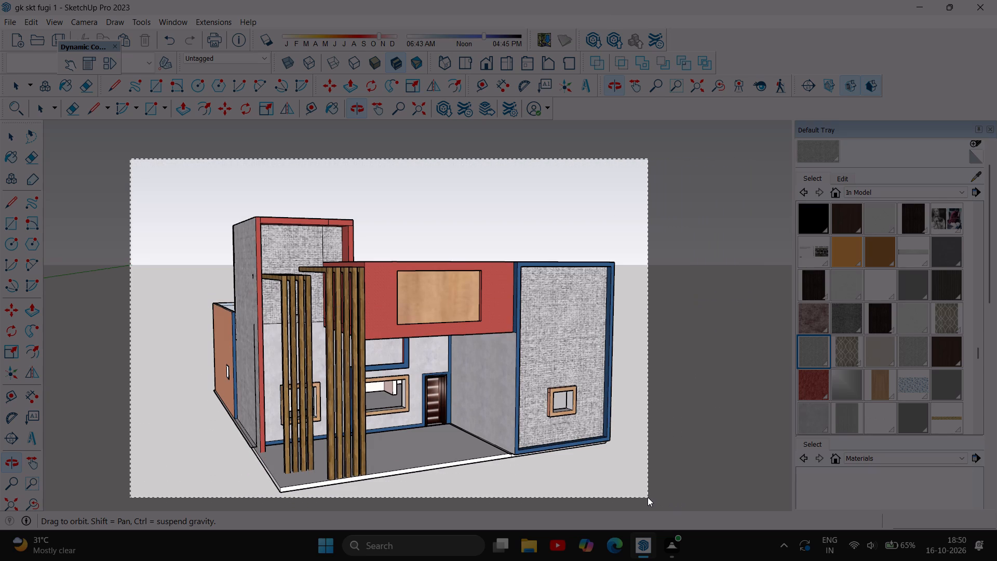
{"action": "left_click_drag", "start_coordinate": [648, 497], "coordinate": [641, 511]}
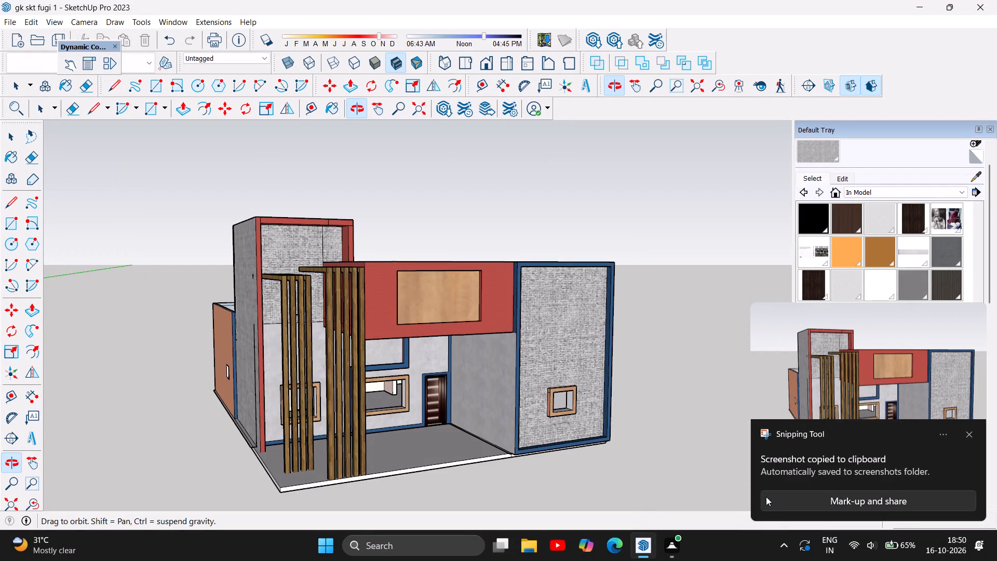
Open the captured house screenshot in Snipping Tool for mark-up and look it over.
{"action": "left_click", "coordinate": [943, 432]}
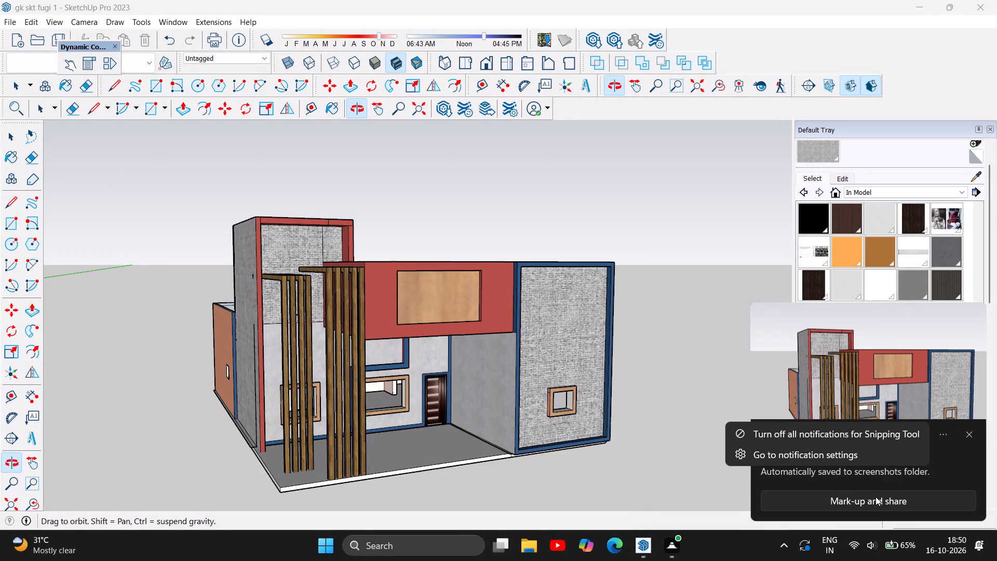
{"action": "left_click", "coordinate": [875, 498]}
{"action": "left_click", "coordinate": [872, 503]}
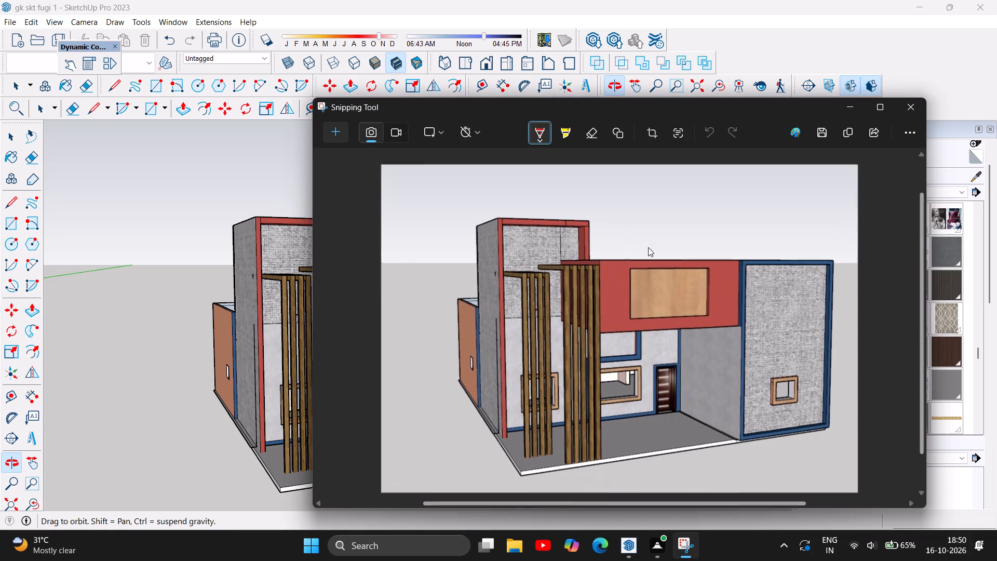
{"action": "scroll", "coordinate": [732, 385], "scroll_direction": "up", "scroll_amount": 2}
{"action": "scroll", "coordinate": [716, 356], "scroll_direction": "down", "scroll_amount": 3}
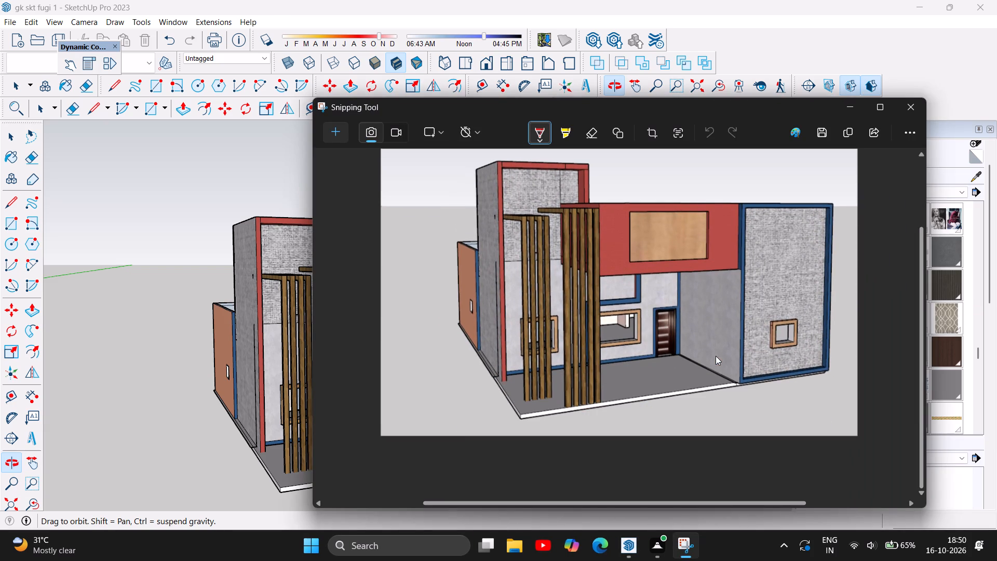
{"action": "scroll", "coordinate": [731, 348], "scroll_direction": "up", "scroll_amount": 1}
{"action": "scroll", "coordinate": [731, 348], "scroll_direction": "down", "scroll_amount": 1}
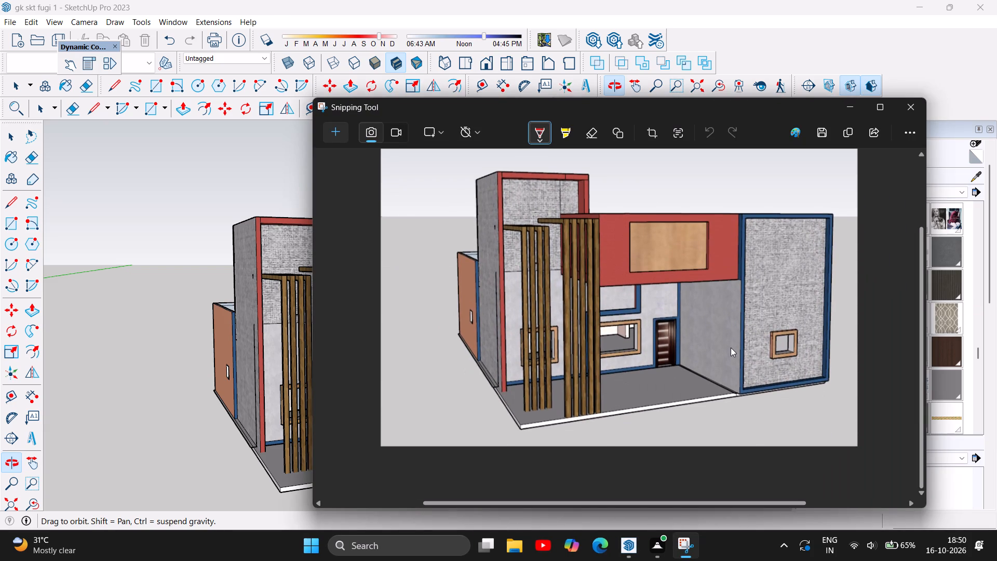
{"action": "scroll", "coordinate": [731, 348], "scroll_direction": "up", "scroll_amount": 1}
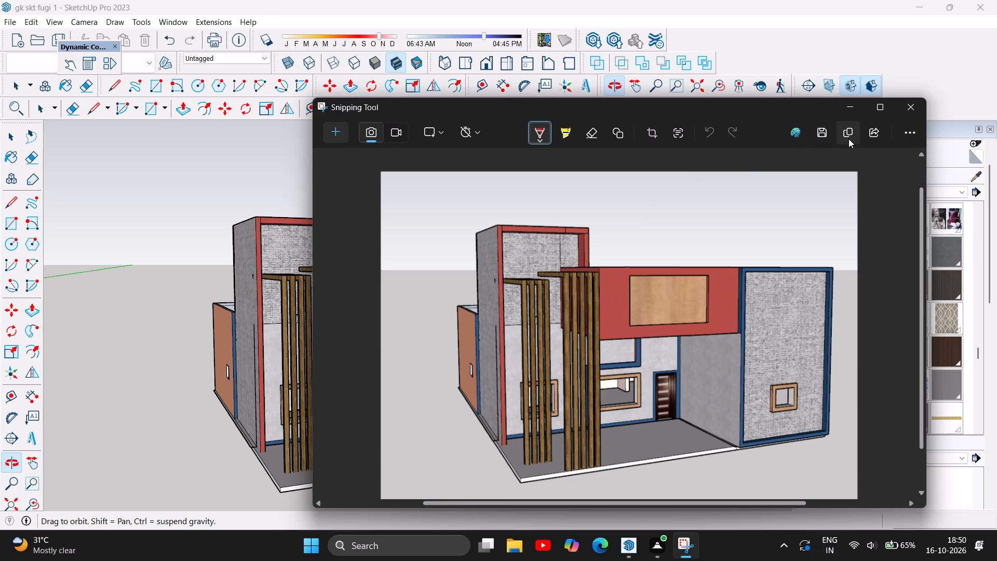
Save the screenshot as a PNG named "gk fugi skt 1" in the Screenshots folder and close Snipping Tool.
{"action": "left_click", "coordinate": [816, 132]}
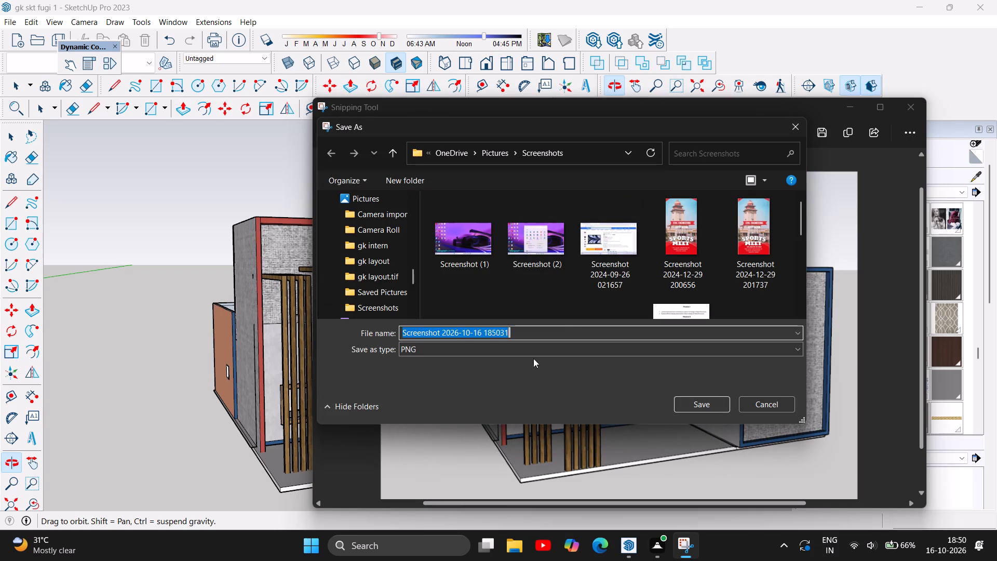
{"action": "left_click", "coordinate": [558, 334]}
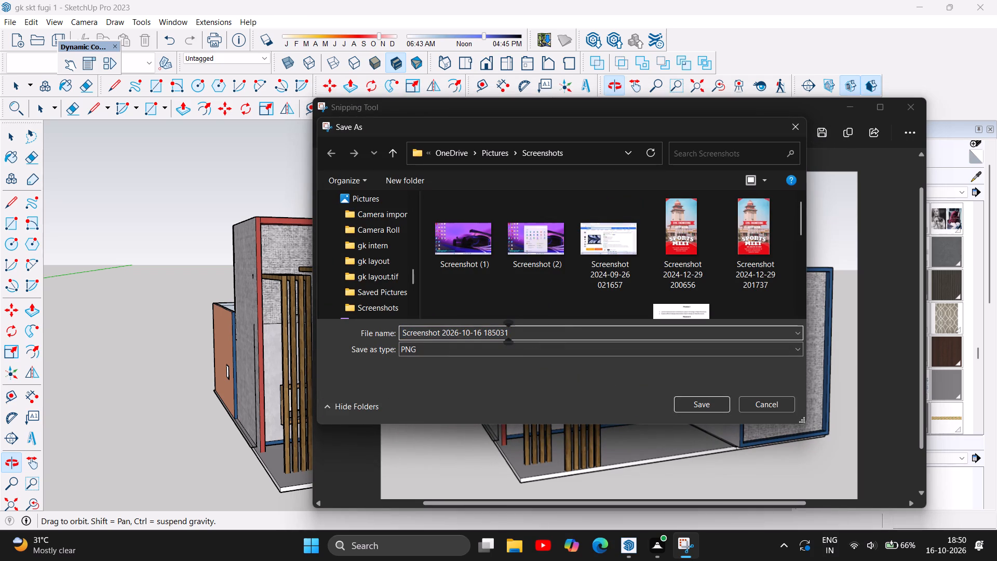
{"action": "key", "text": "BackSpace"}
{"action": "key", "text": "BackSpace"}
{"action": "key", "text": "BackSpace"}
{"action": "key", "text": "BackSpace"}
{"action": "key", "text": "BackSpace"}
{"action": "key", "text": "BackSpace"}
{"action": "key", "text": "BackSpace"}
{"action": "key", "text": "BackSpace"}
{"action": "key", "text": "BackSpace"}
{"action": "key", "text": "BackSpace"}
{"action": "key", "text": "BackSpace"}
{"action": "key", "text": "BackSpace"}
{"action": "key", "text": "BackSpace"}
{"action": "key", "text": "BackSpace"}
{"action": "key", "text": "BackSpace"}
{"action": "key", "text": "BackSpace"}
{"action": "key", "text": "BackSpace"}
{"action": "key", "text": "BackSpace"}
{"action": "key", "text": "BackSpace"}
{"action": "key", "text": "BackSpace"}
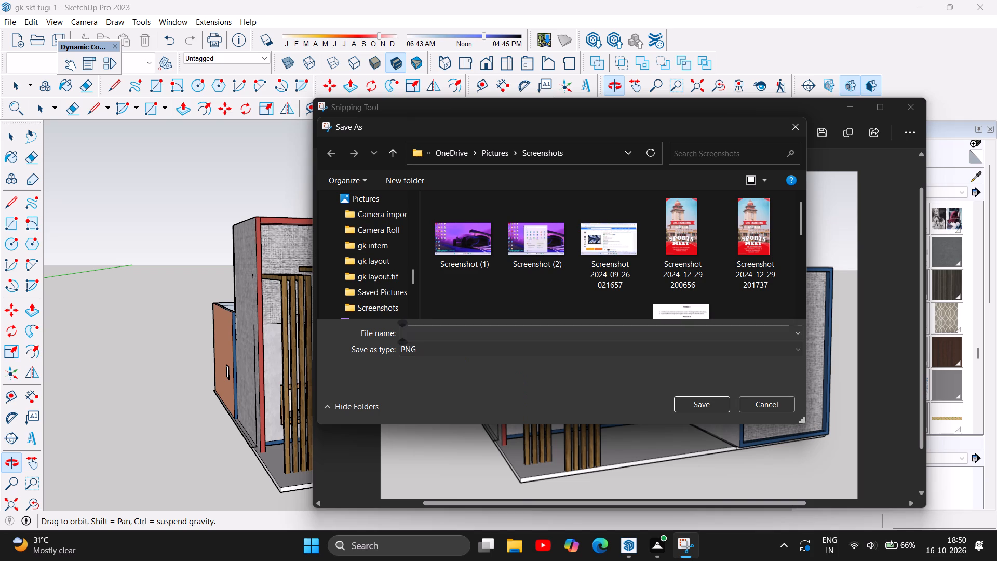
{"action": "type", "text": "gk"}
{"action": "key", "text": "space"}
{"action": "type", "text": "fuh"}
{"action": "key", "text": "BackSpace"}
{"action": "type", "text": "gi"}
{"action": "key", "text": "space"}
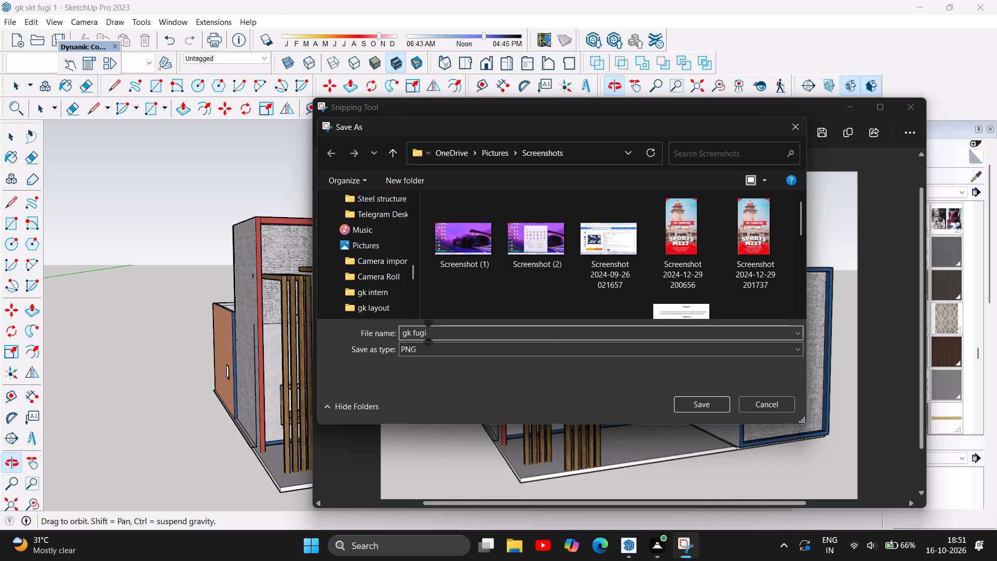
{"action": "type", "text": "skt"}
{"action": "key", "text": "space"}
{"action": "key", "text": "1"}
{"action": "left_click", "coordinate": [707, 406]}
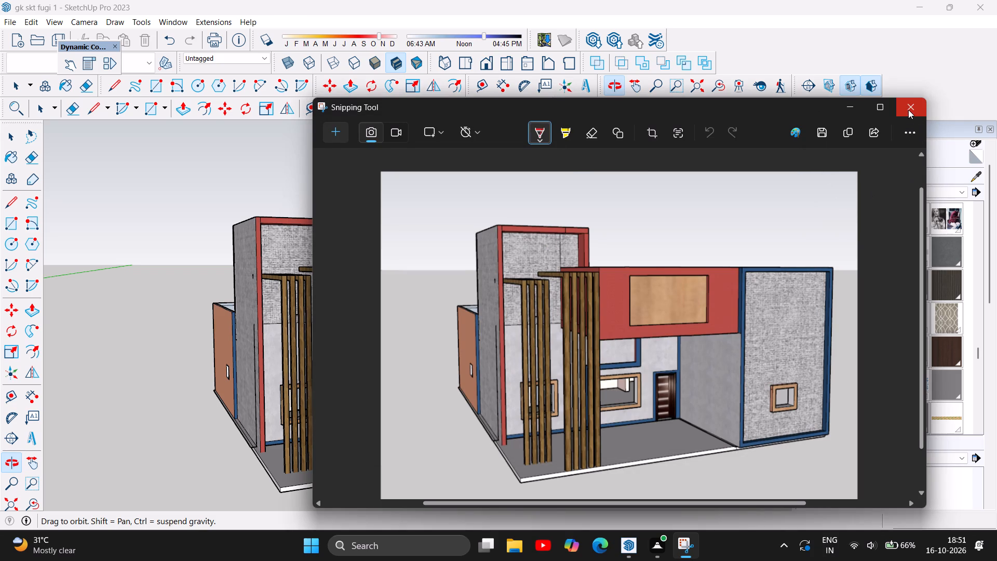
{"action": "left_click", "coordinate": [908, 109]}
Examine the house model from both front corners and close up at the porch, entrance door and windows.
{"action": "scroll", "coordinate": [670, 376], "scroll_direction": "down", "scroll_amount": 1}
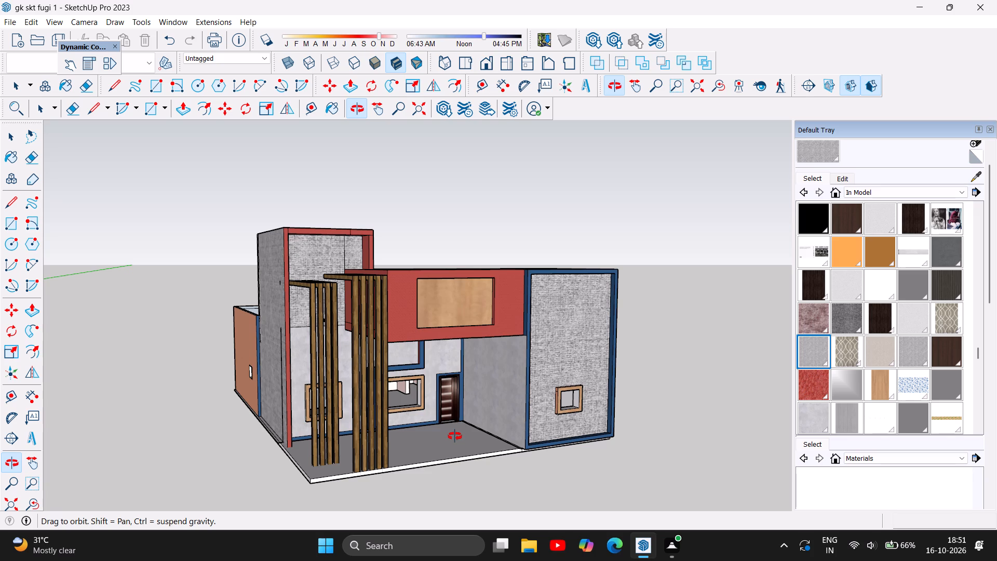
{"action": "scroll", "coordinate": [461, 430], "scroll_direction": "up", "scroll_amount": 3}
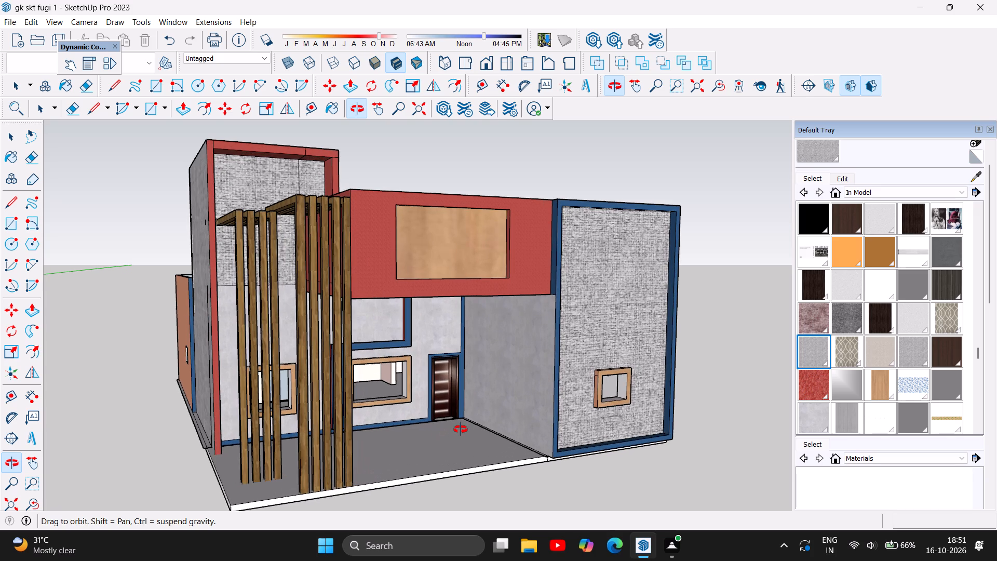
{"action": "scroll", "coordinate": [461, 430], "scroll_direction": "down", "scroll_amount": 7}
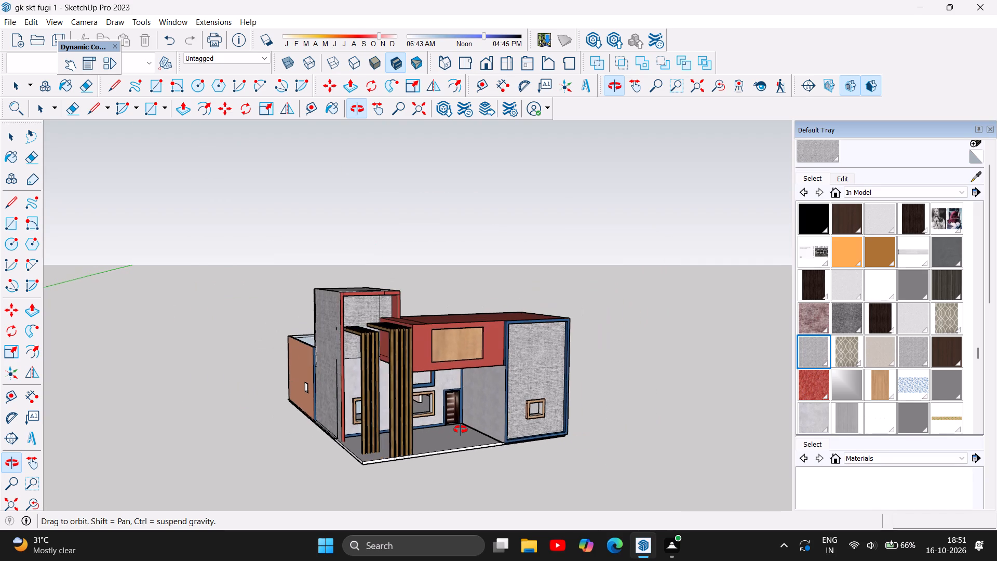
{"action": "scroll", "coordinate": [461, 430], "scroll_direction": "down", "scroll_amount": 2}
{"action": "left_click_drag", "start_coordinate": [523, 413], "coordinate": [340, 417]}
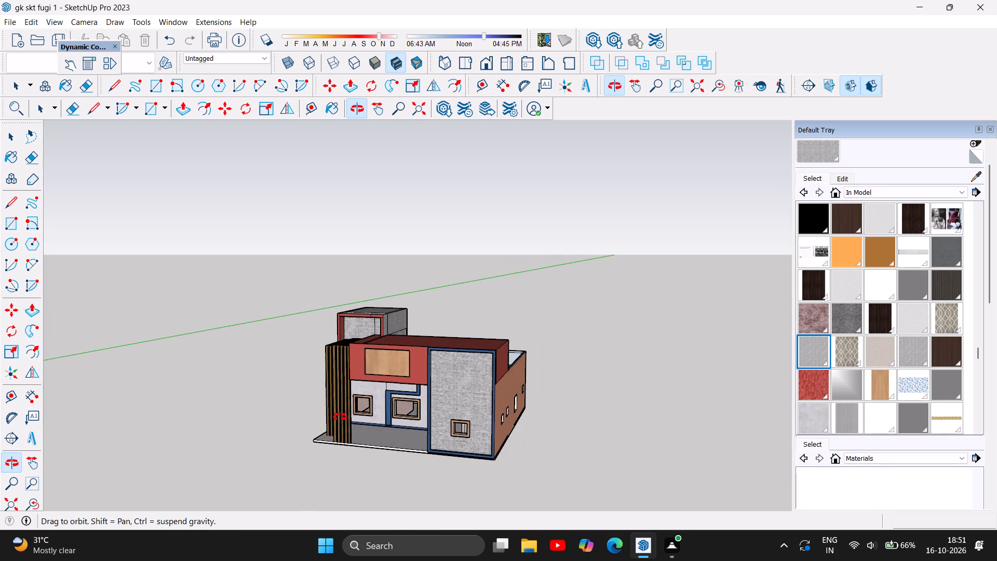
{"action": "left_click_drag", "start_coordinate": [410, 396], "coordinate": [544, 379]}
{"action": "scroll", "coordinate": [476, 409], "scroll_direction": "up", "scroll_amount": 8}
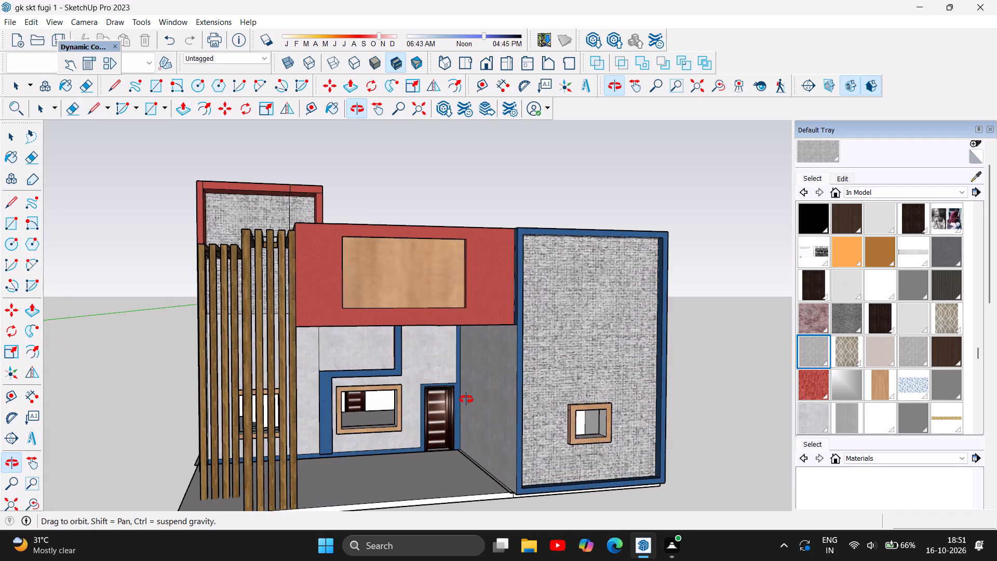
{"action": "scroll", "coordinate": [466, 399], "scroll_direction": "up", "scroll_amount": 1}
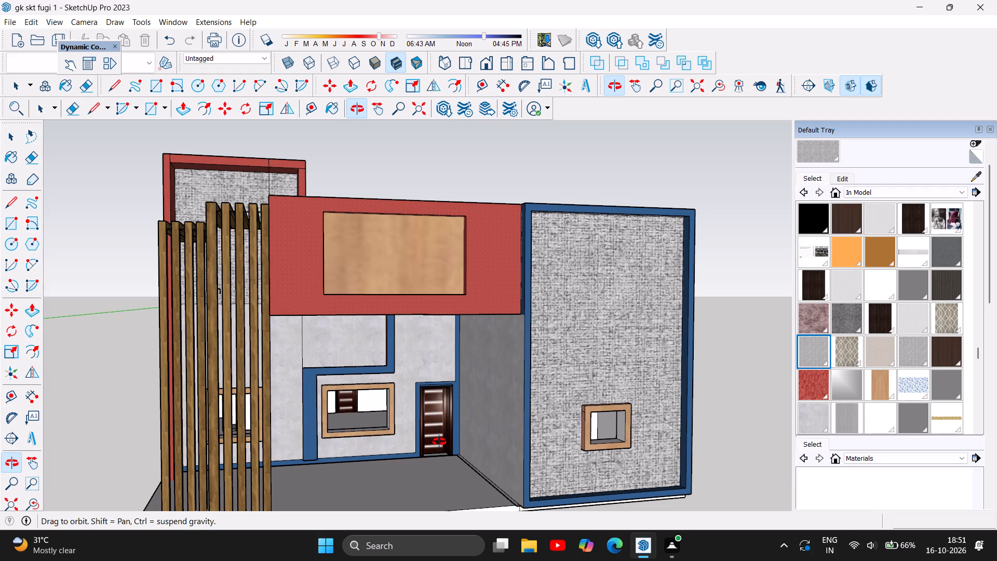
{"action": "scroll", "coordinate": [439, 442], "scroll_direction": "up", "scroll_amount": 1}
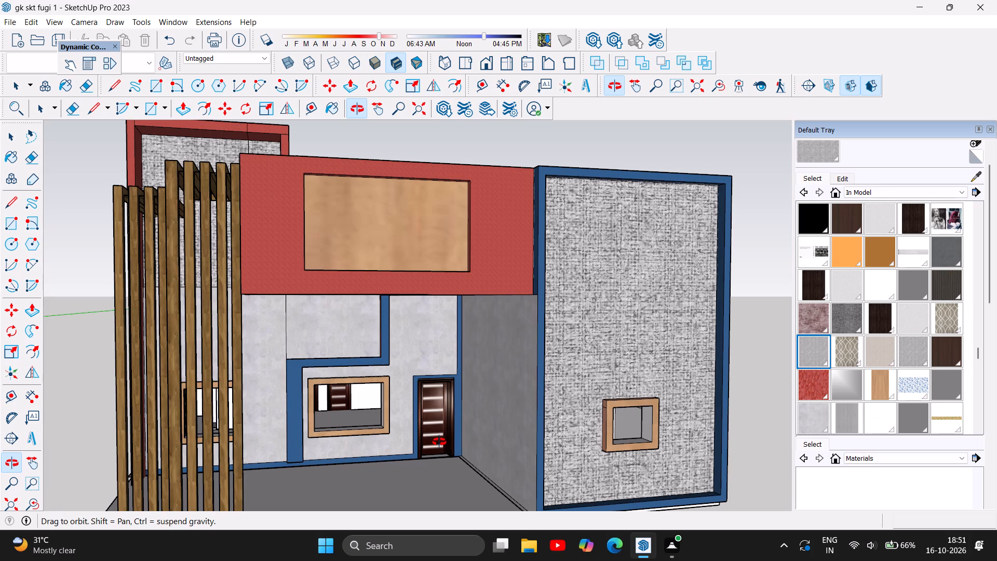